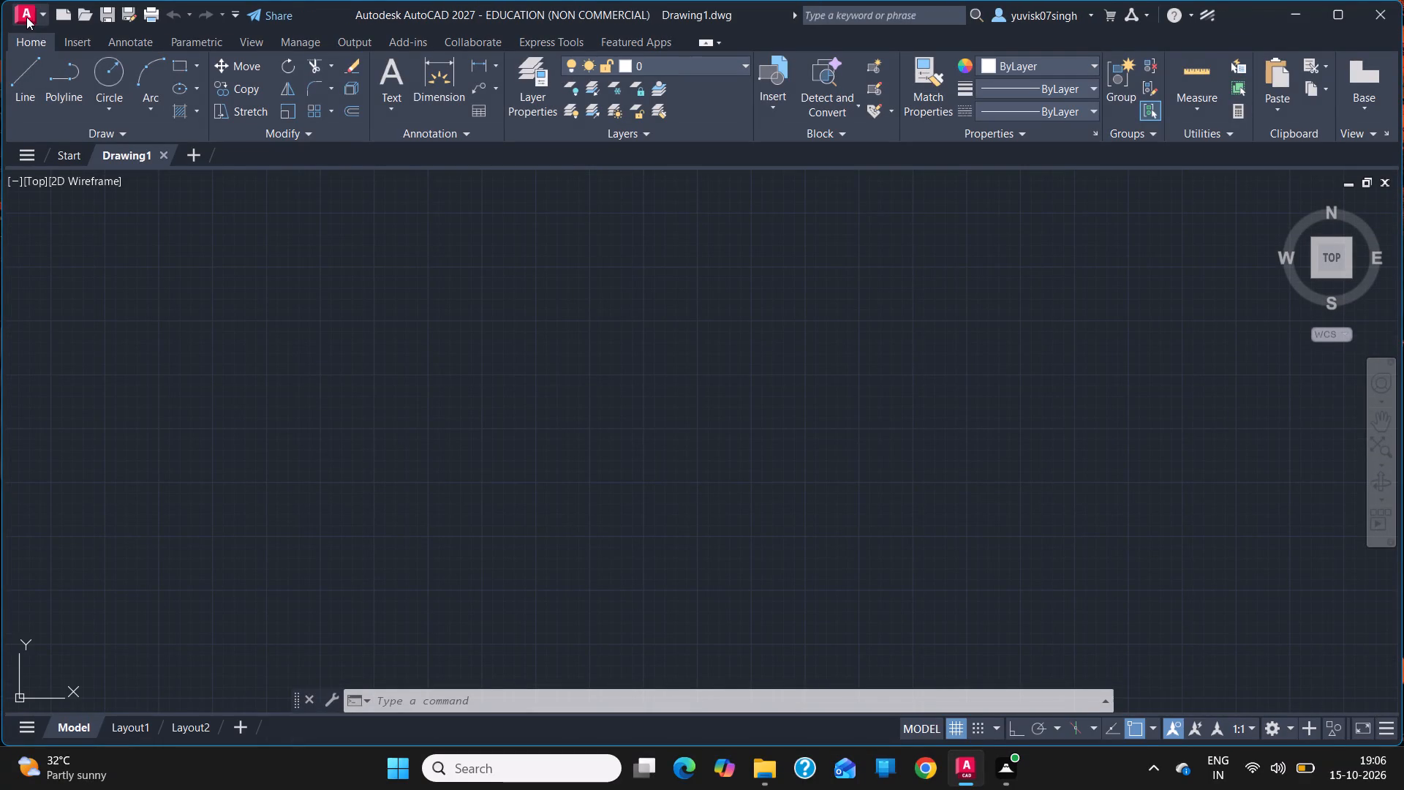
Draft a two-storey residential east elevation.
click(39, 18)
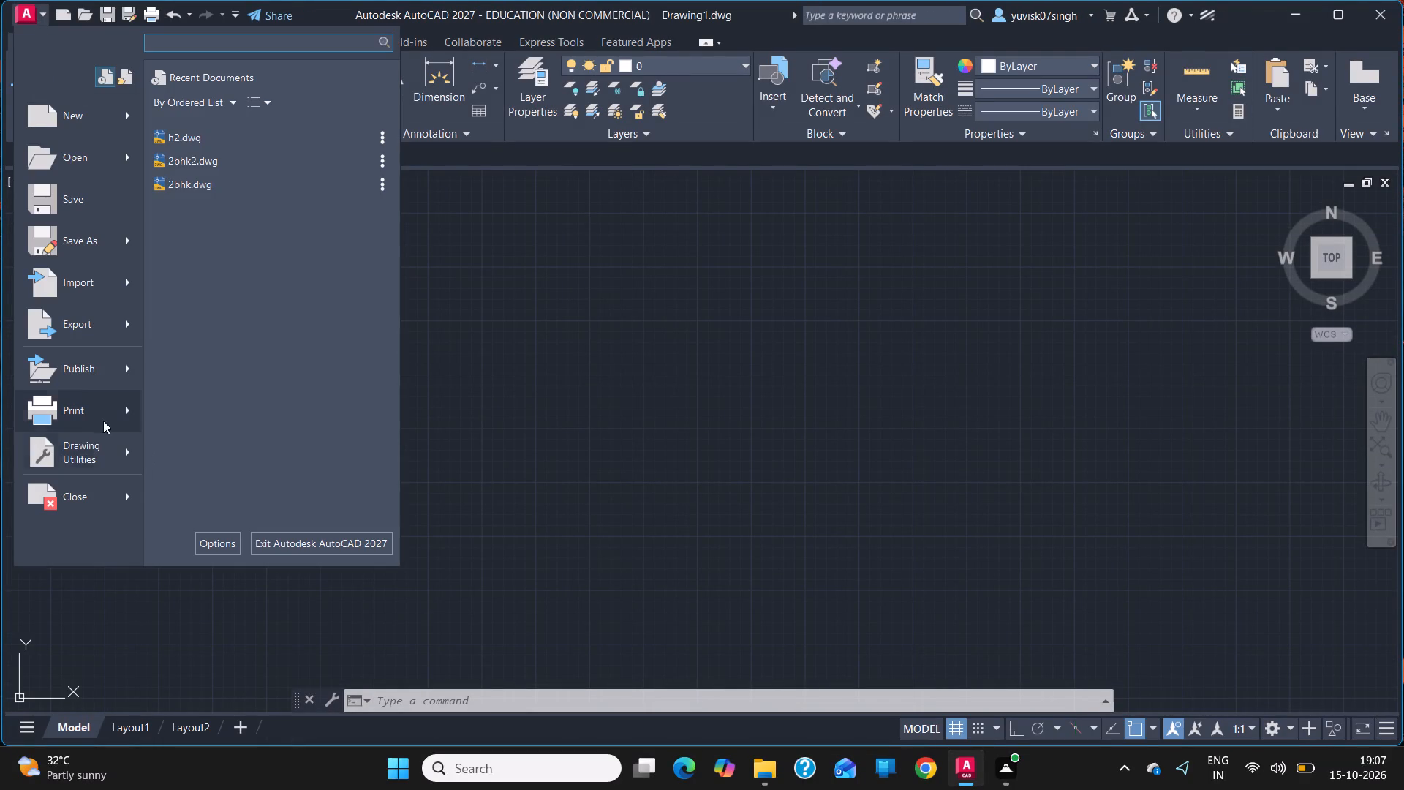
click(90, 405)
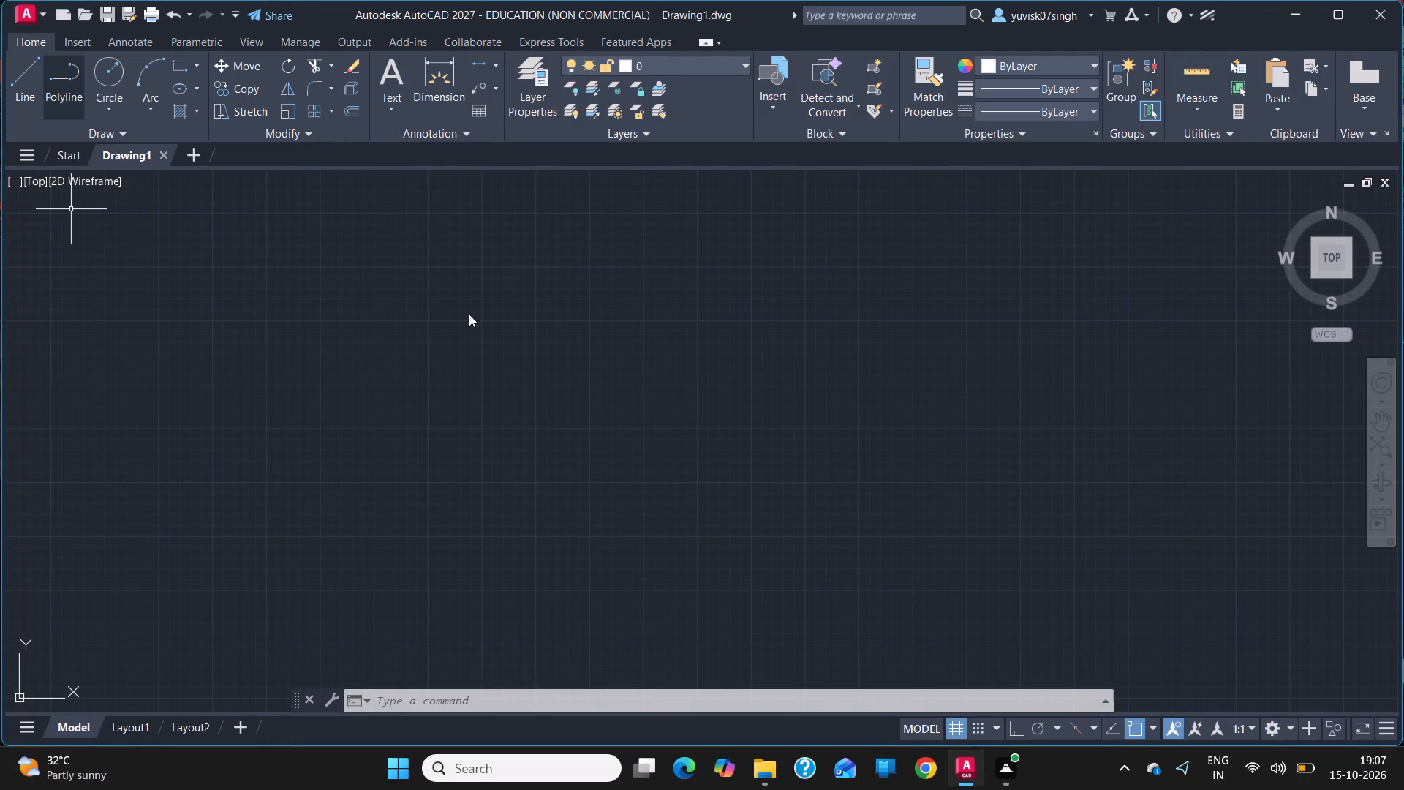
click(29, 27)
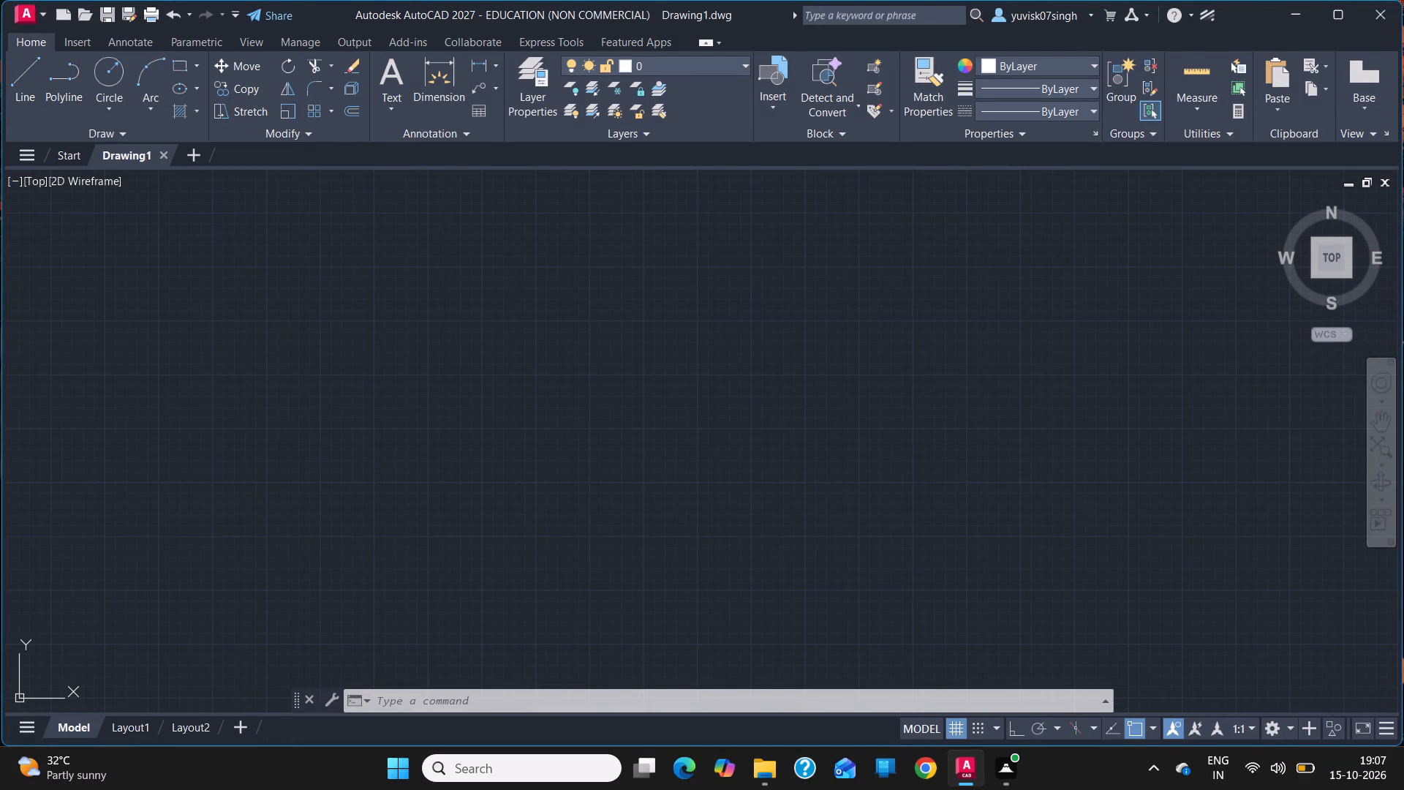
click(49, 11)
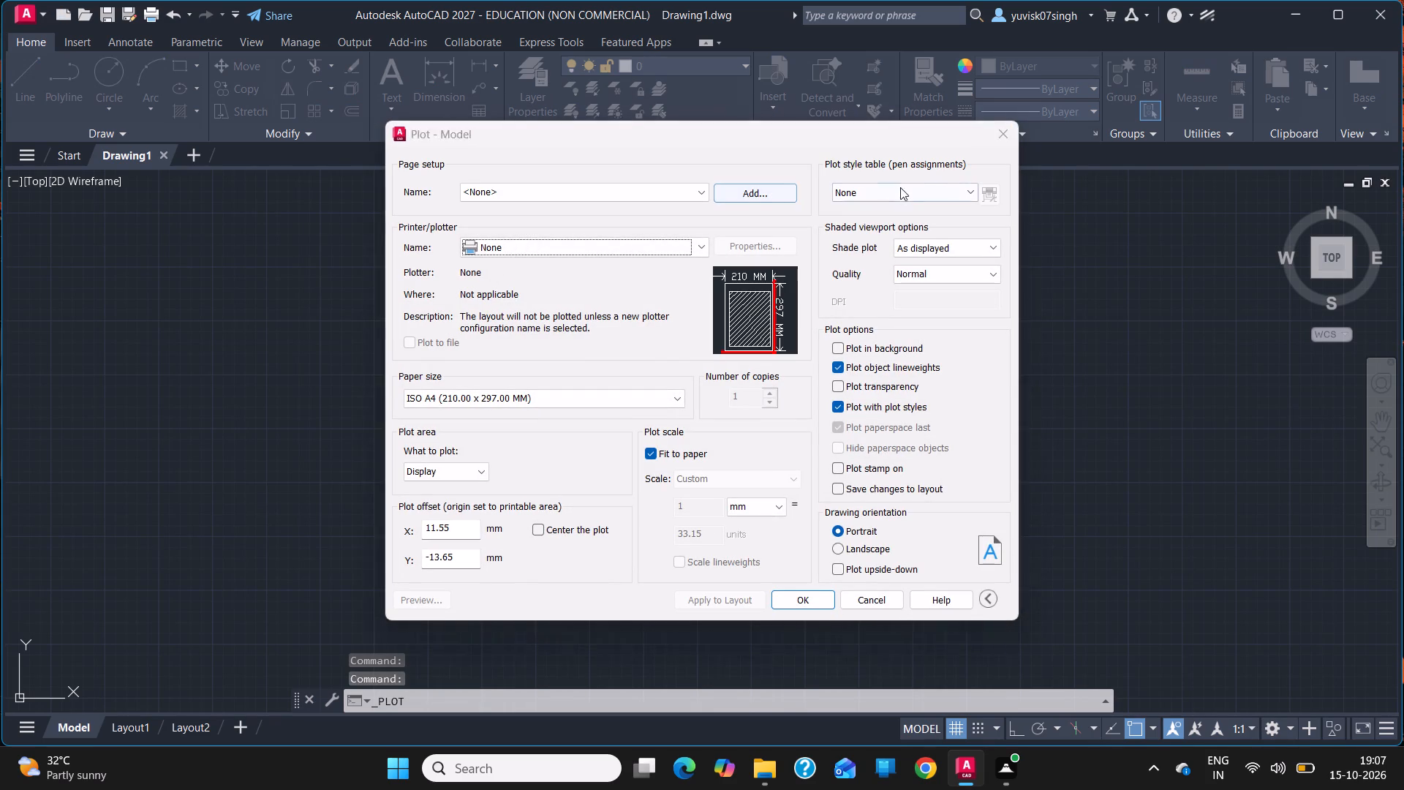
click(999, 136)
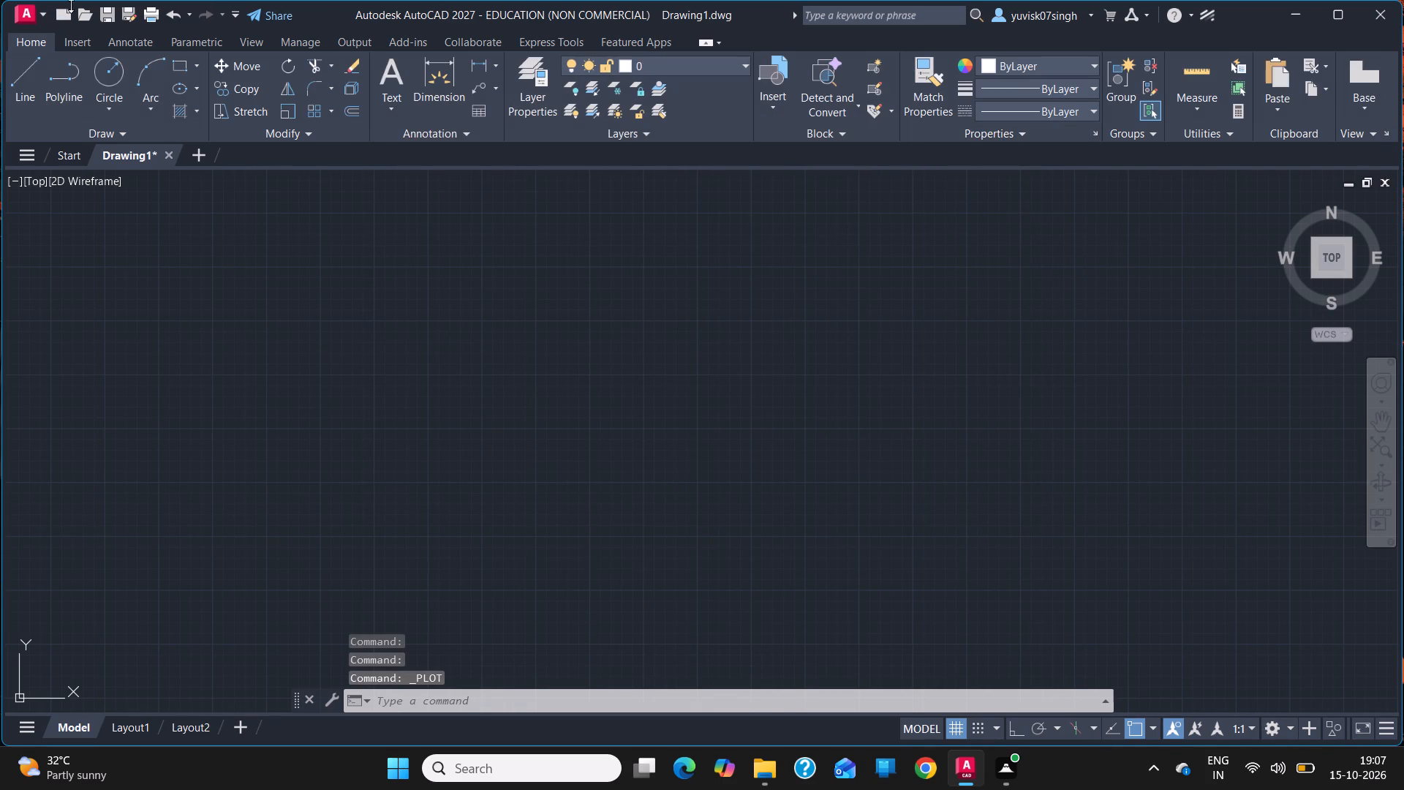
Set the drawing units' length precision to two decimal places (0.00).
click(39, 9)
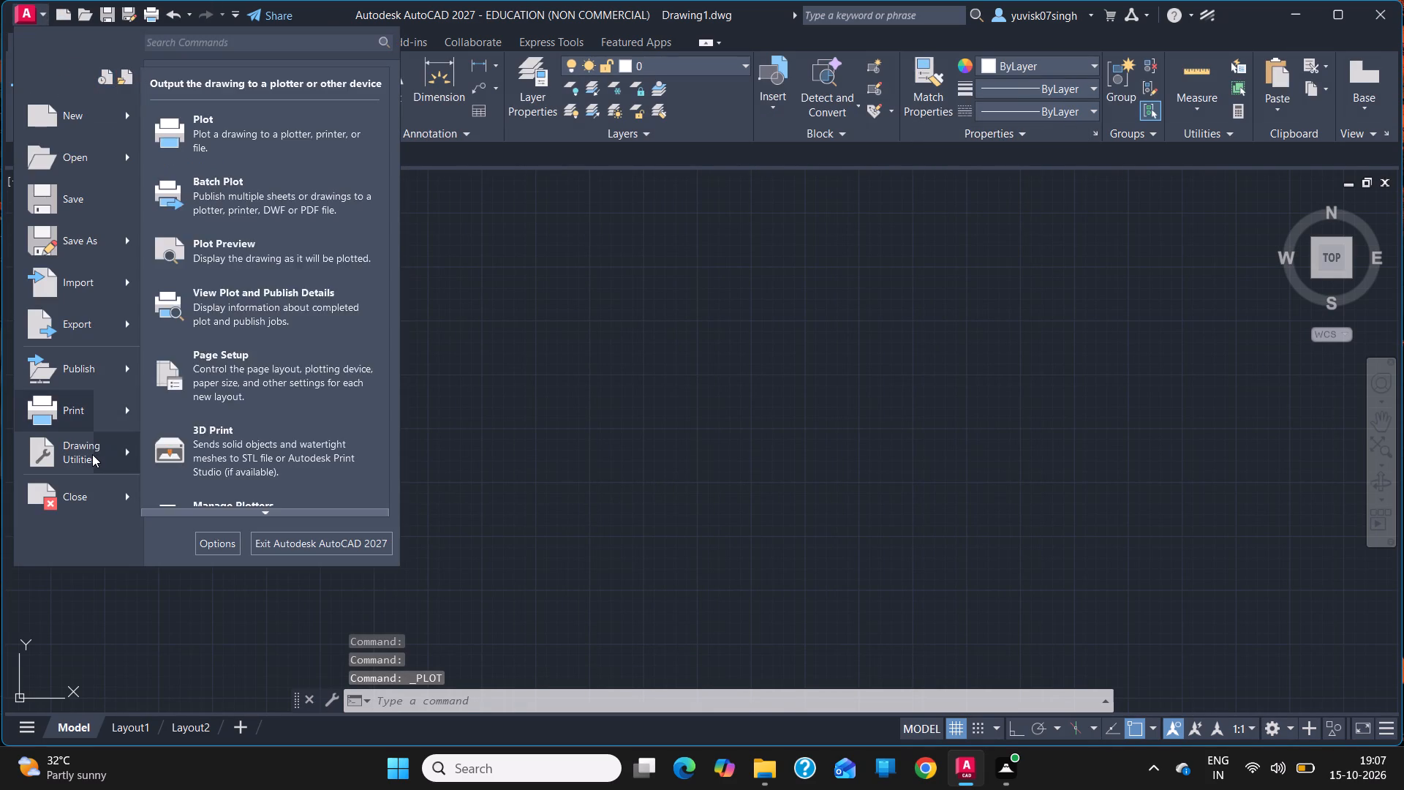
click(92, 454)
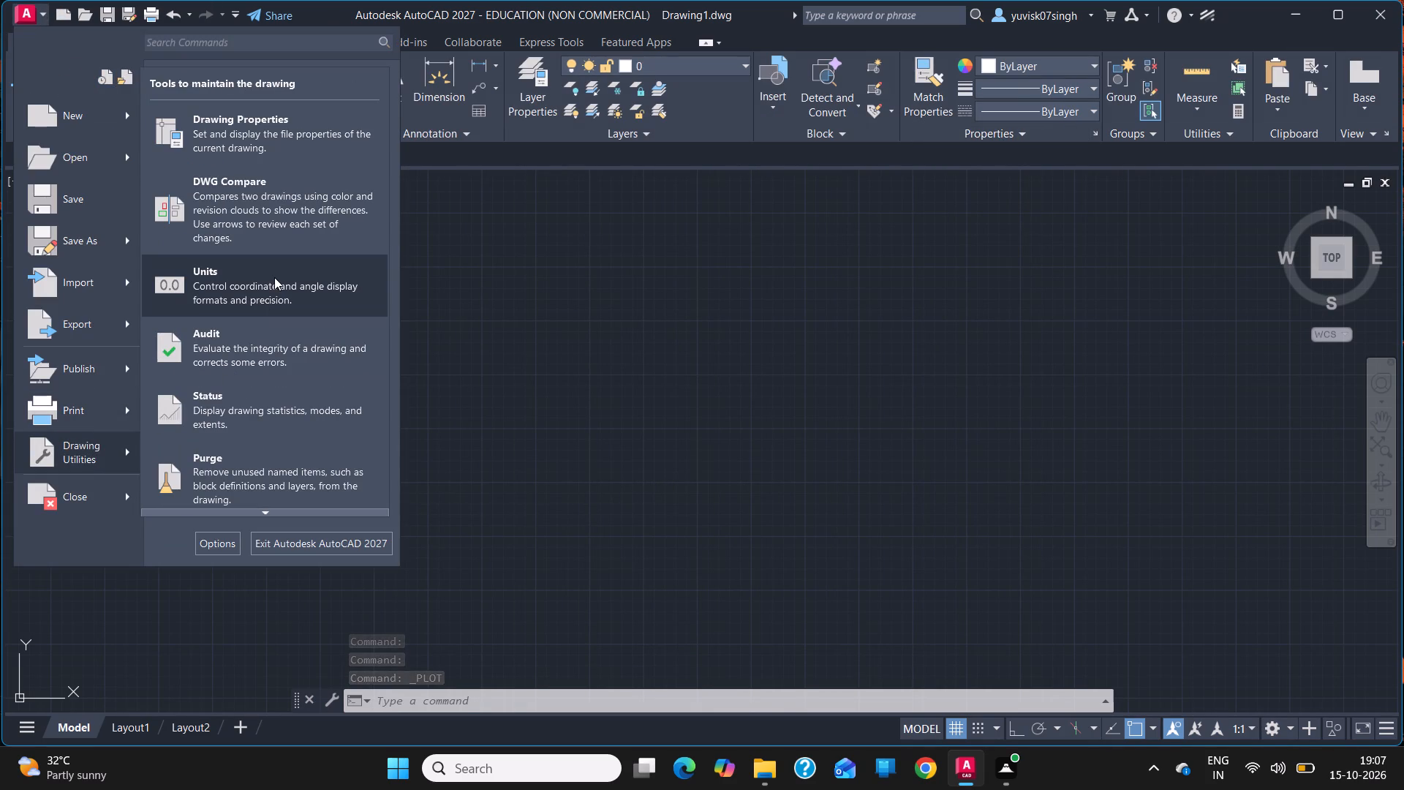
click(274, 277)
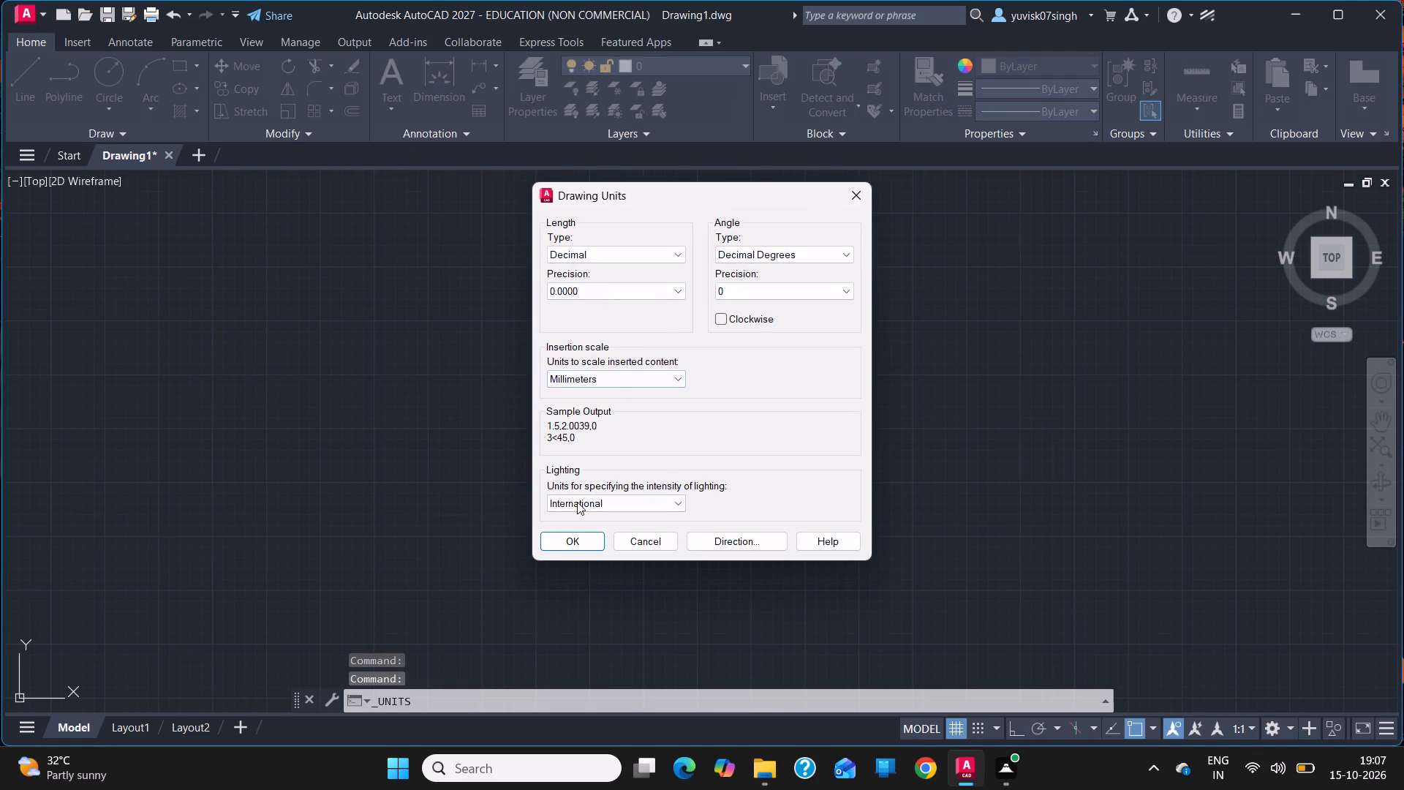
click(635, 293)
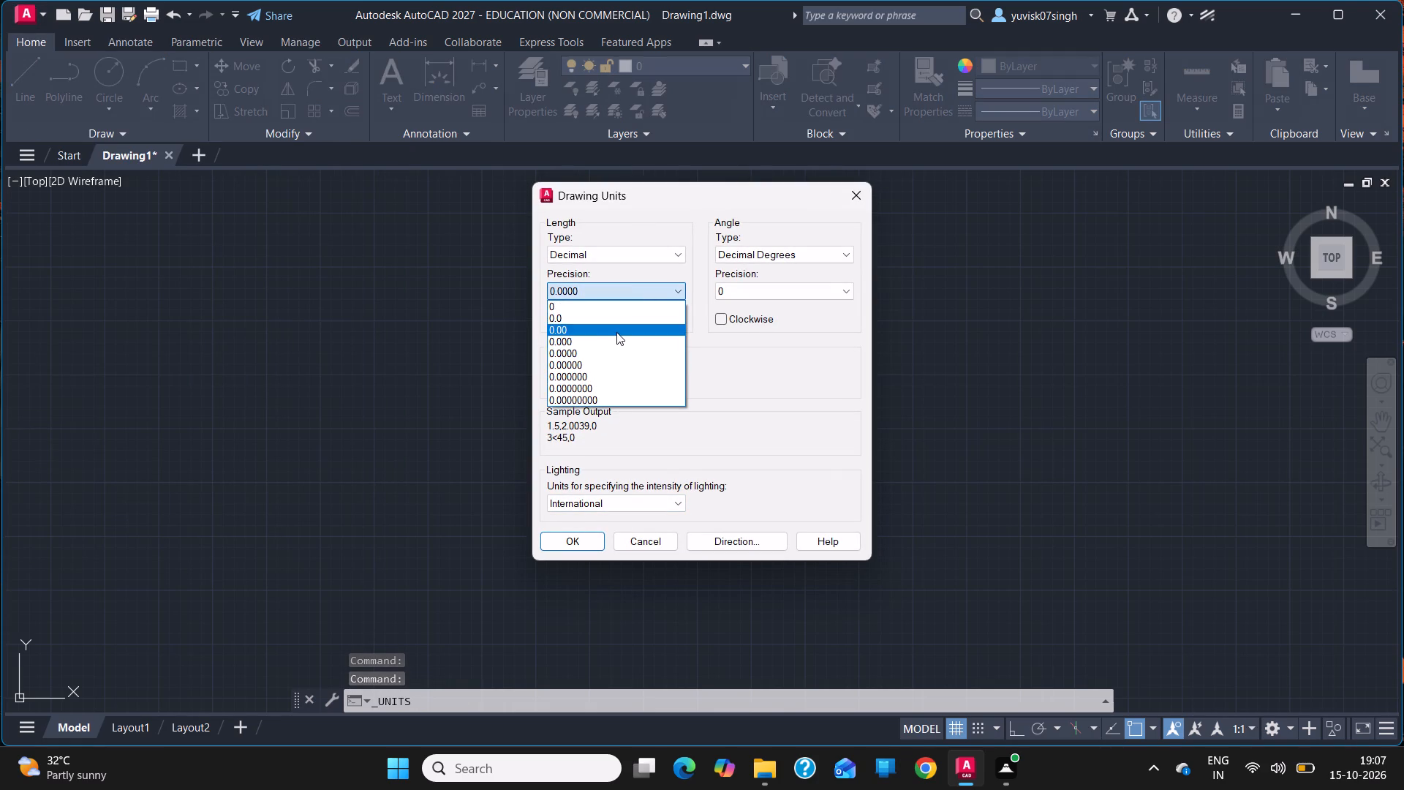
click(616, 332)
click(557, 545)
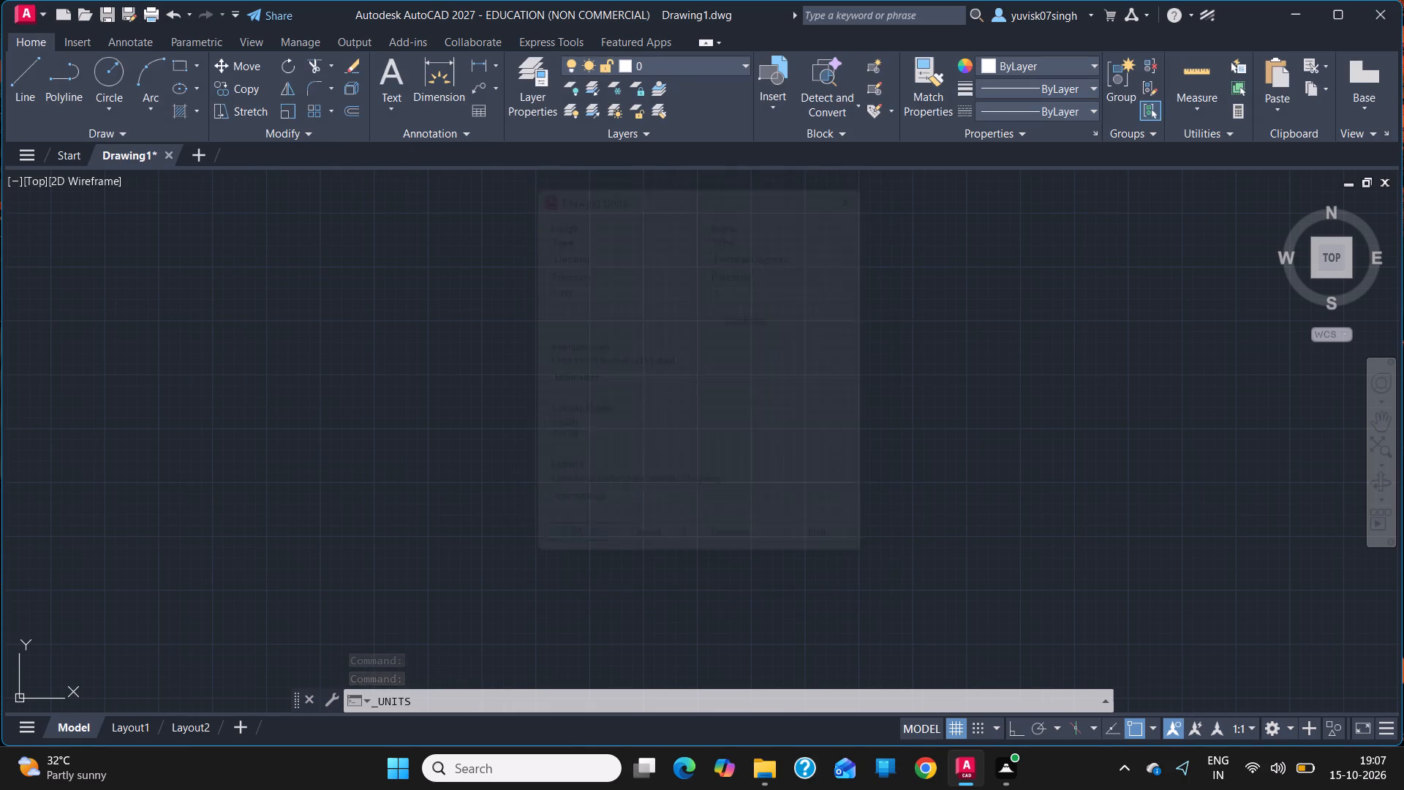
Turn on the command log file with LOGFILEON.
click(563, 701)
text(lo)
key(g)
key(f)
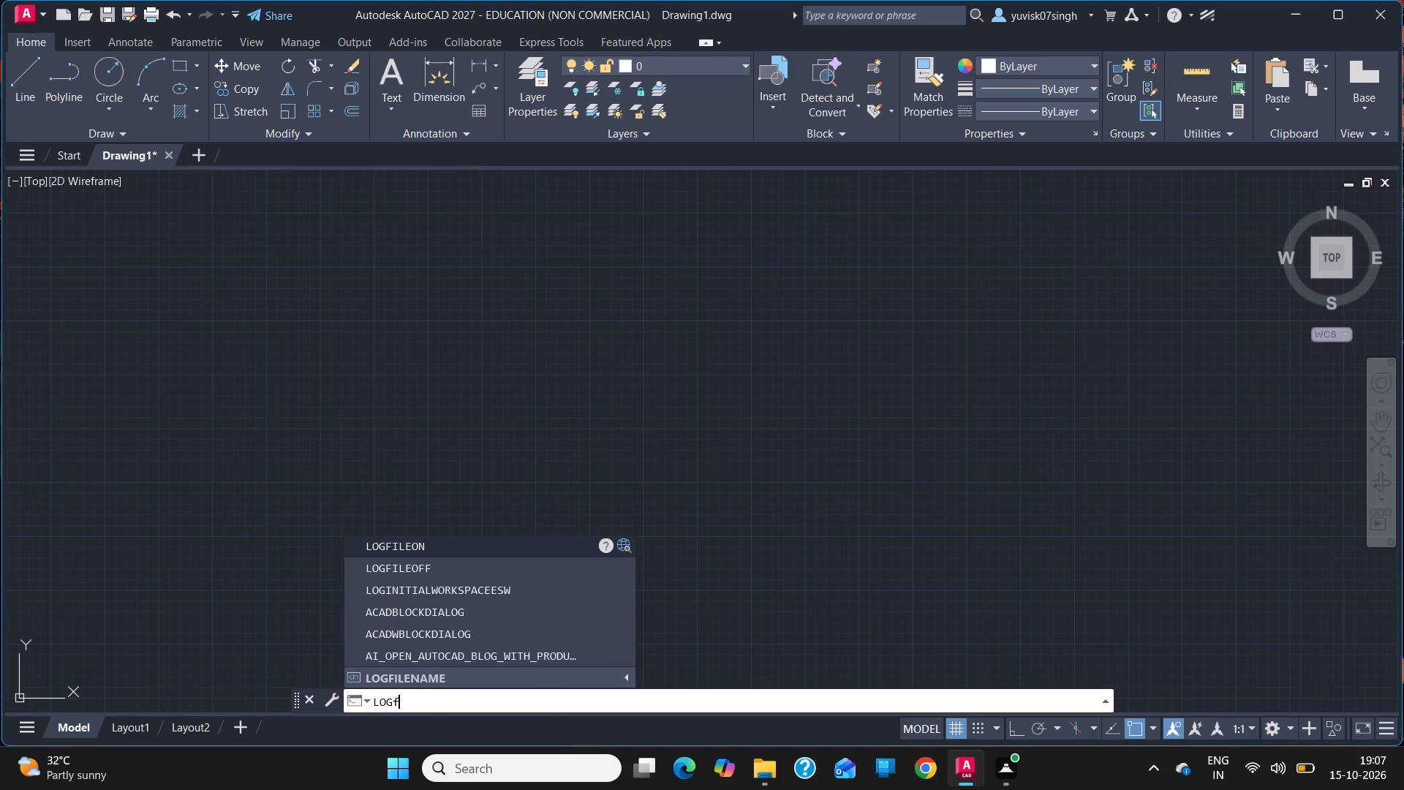
key(Return)
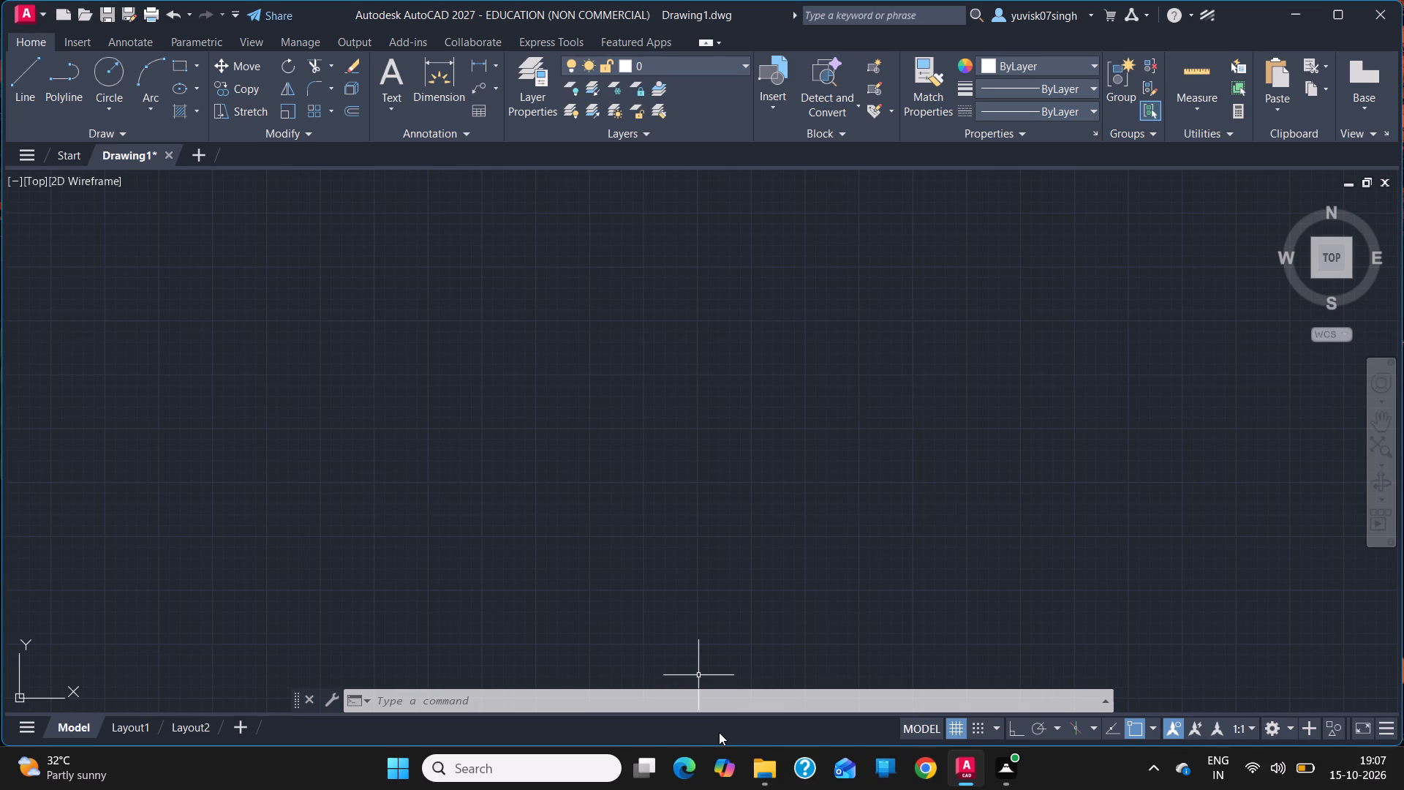
Draw a closed 9000 by 450 rectangle with the Line command, using Ortho mode to keep the sides horizontal and vertical.
click(10, 100)
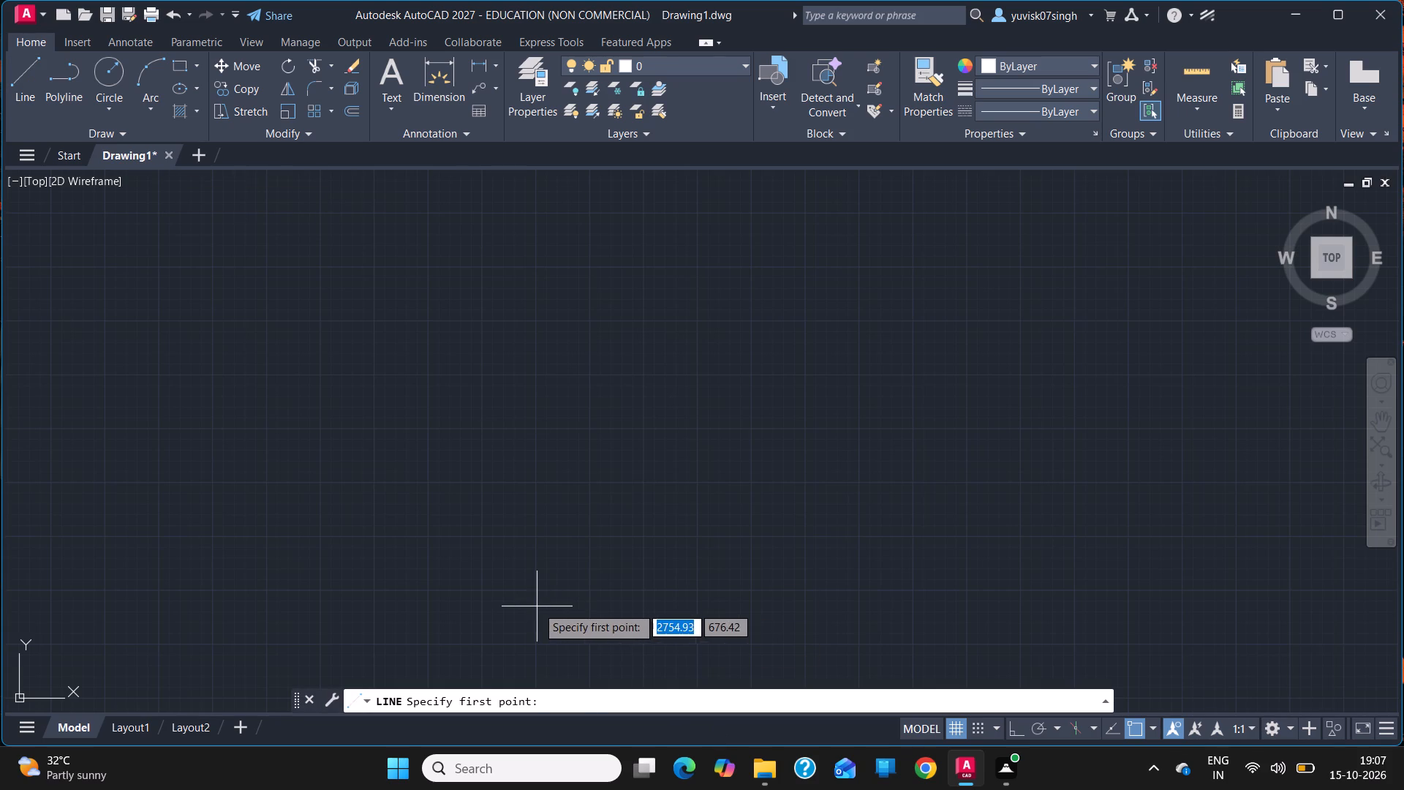
click(537, 606)
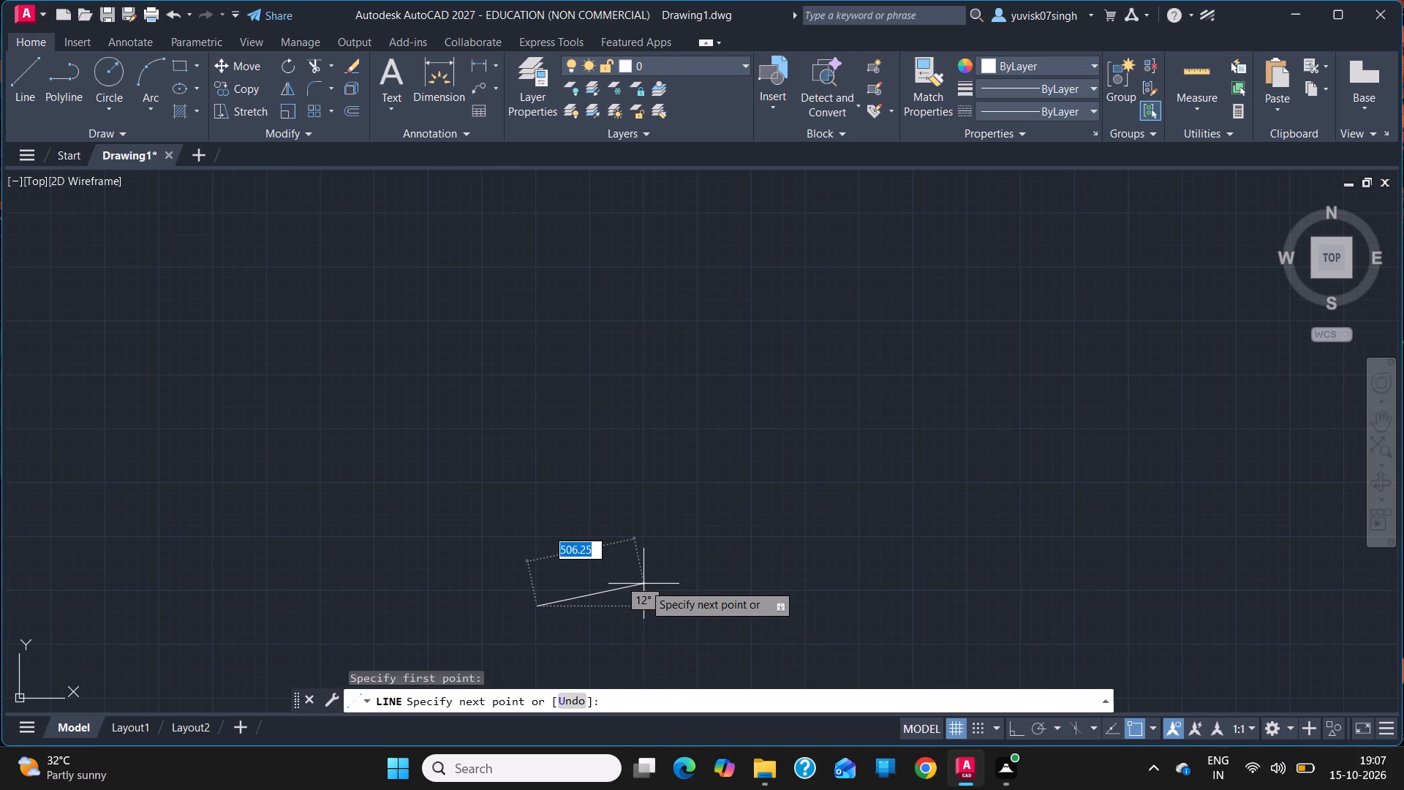
key(F8)
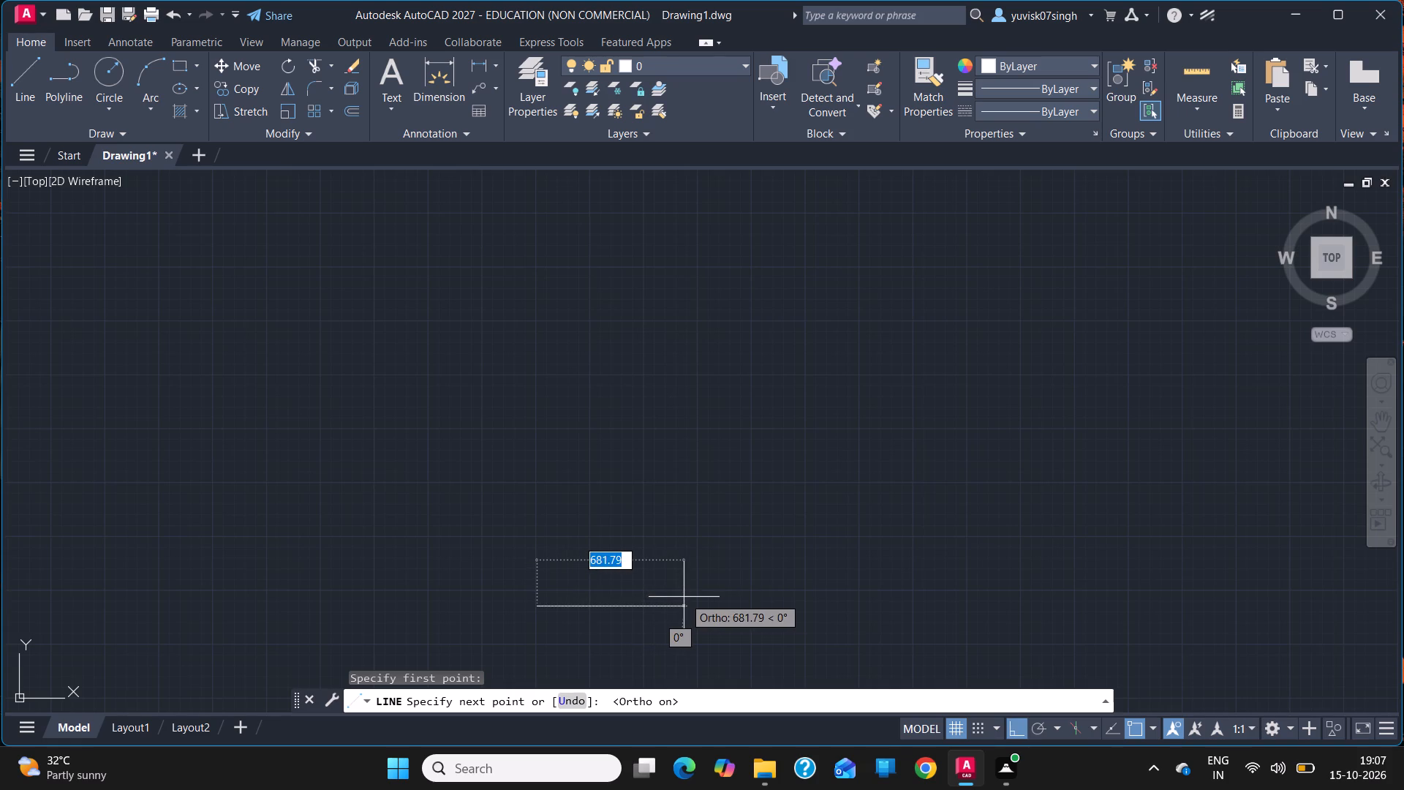
text(450)
key(Return)
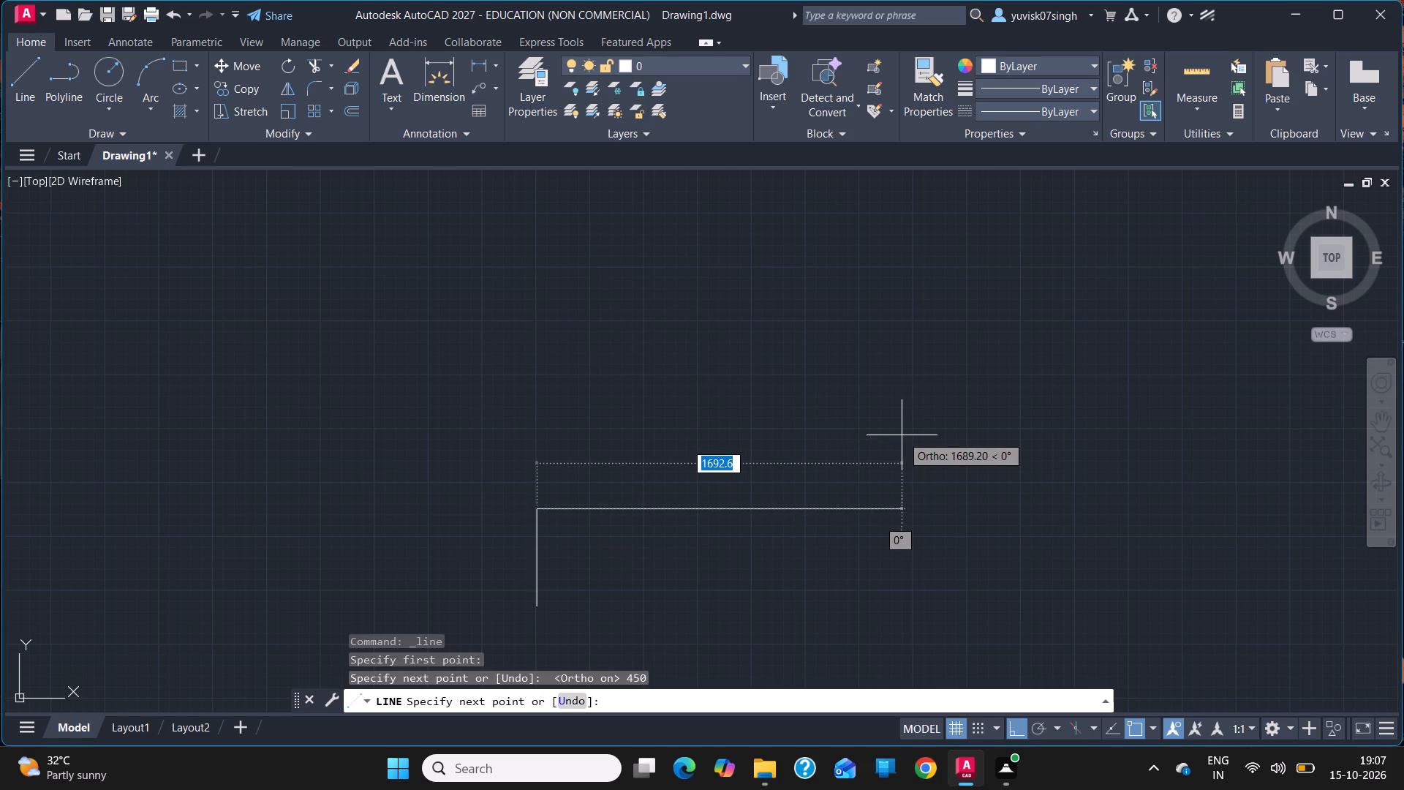
text(9000)
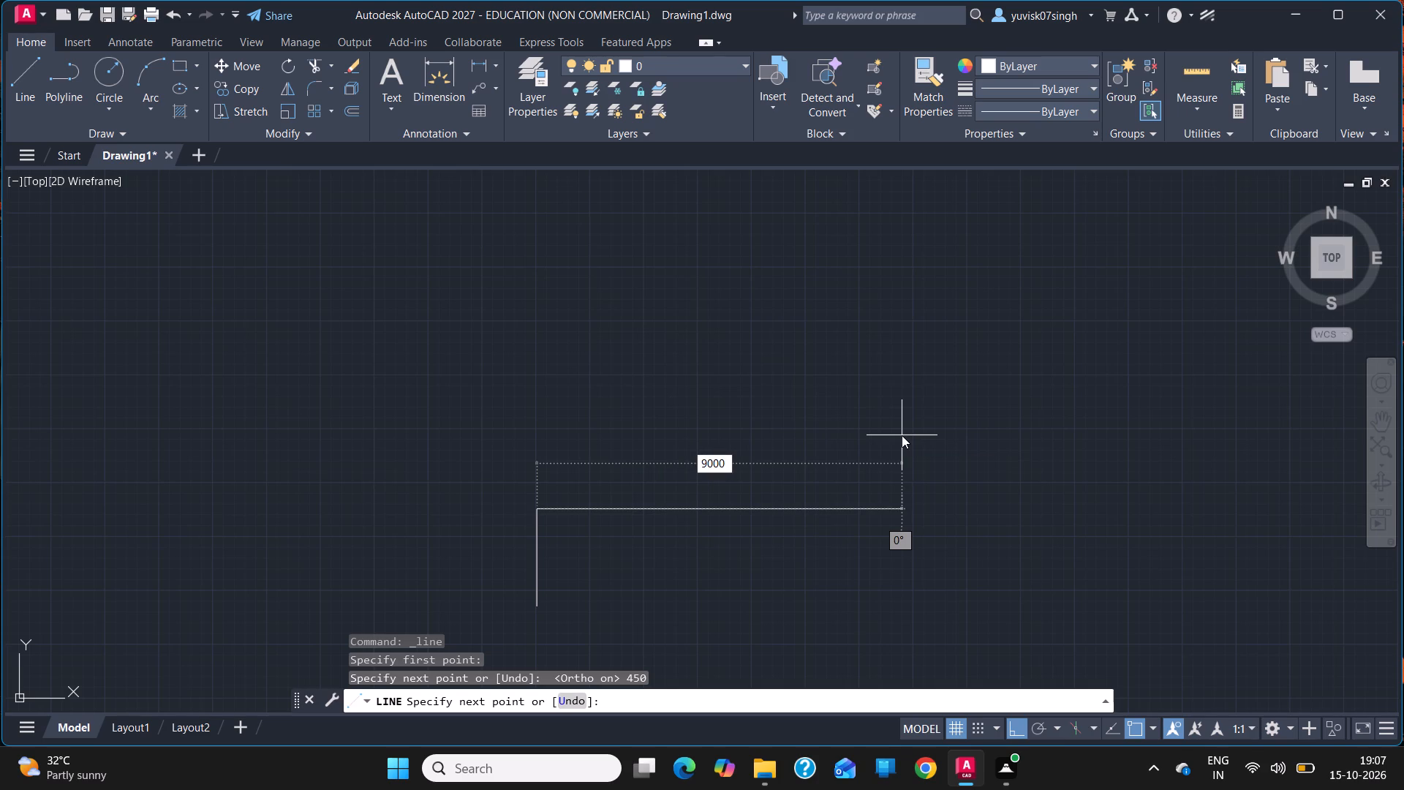
key(Return)
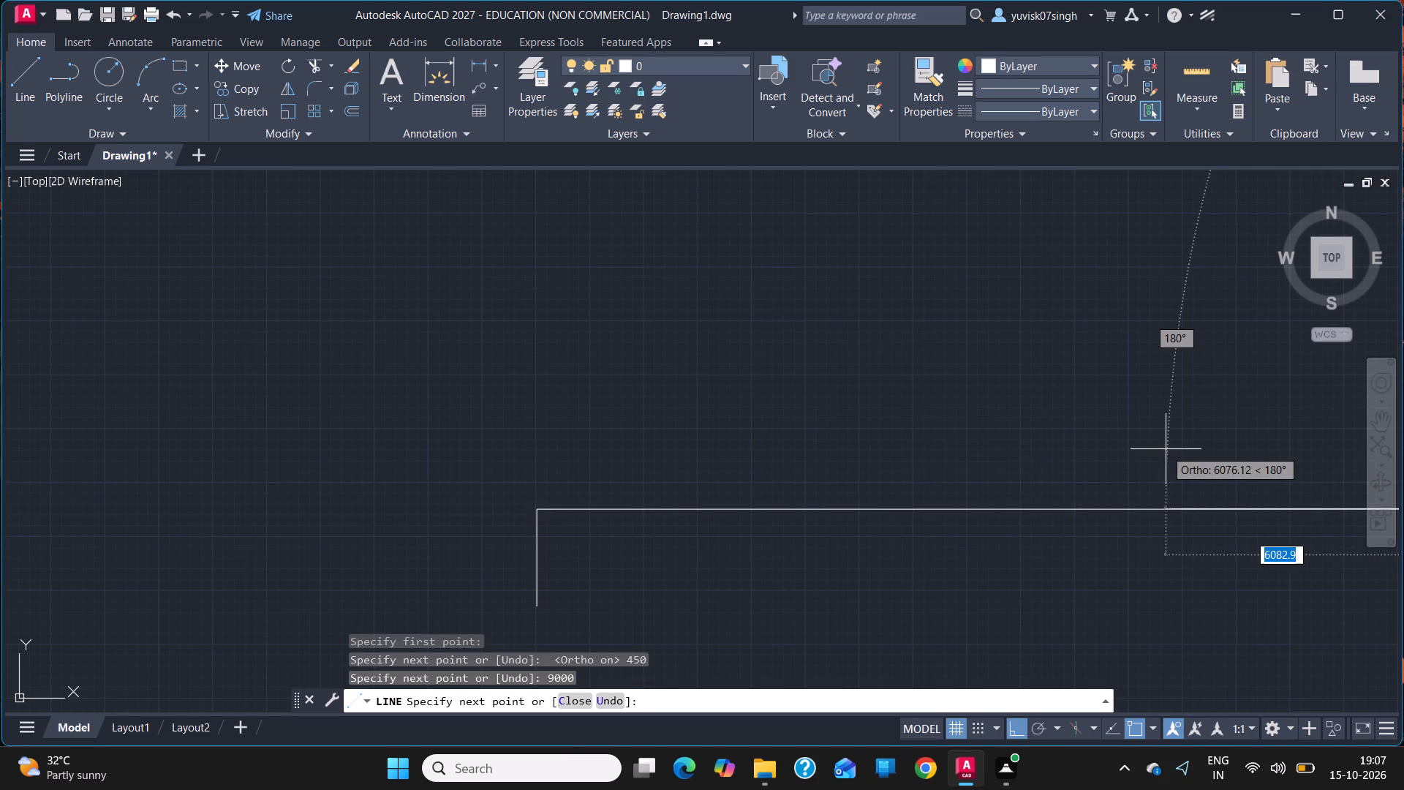
ctrl+scroll(521, 549, down, 2)
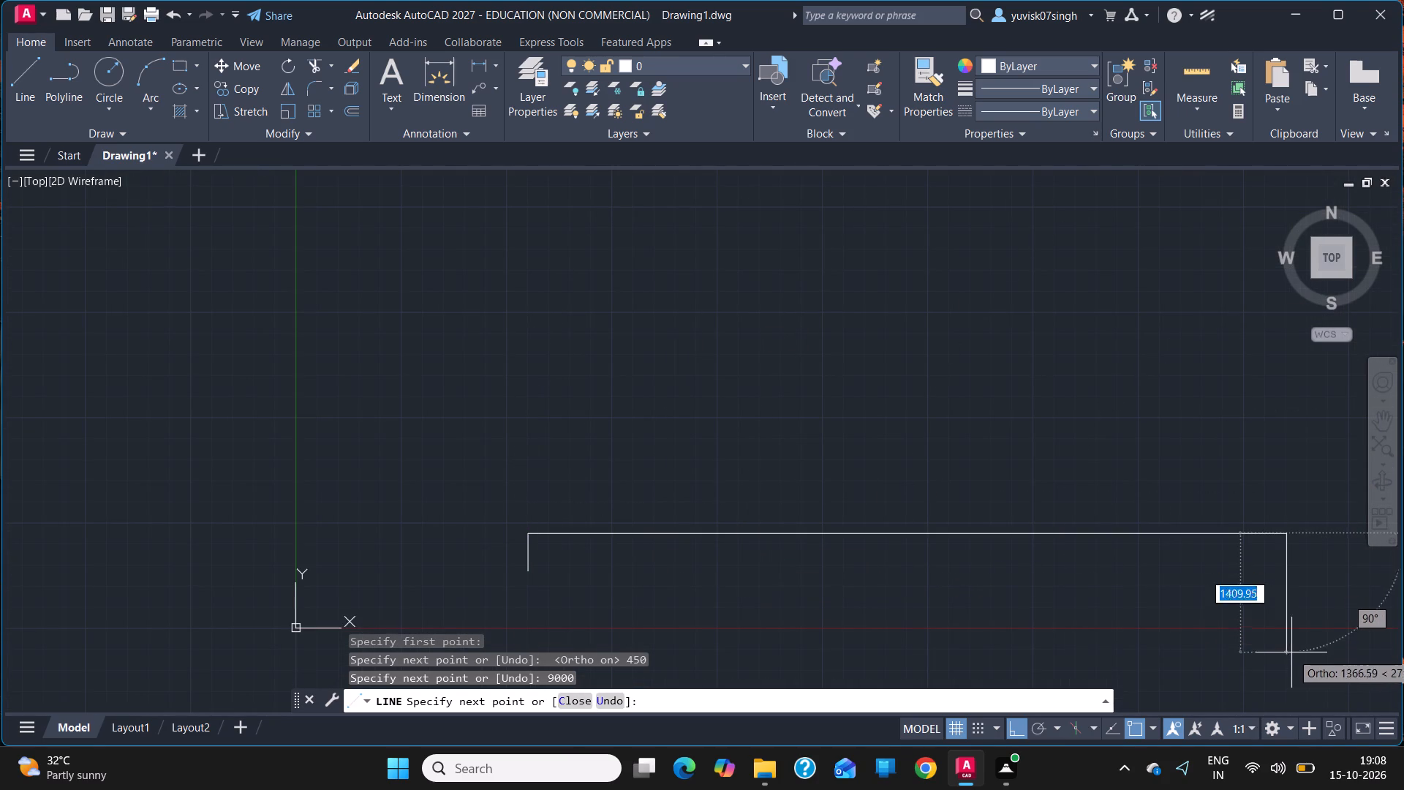
text(450)
key(Return)
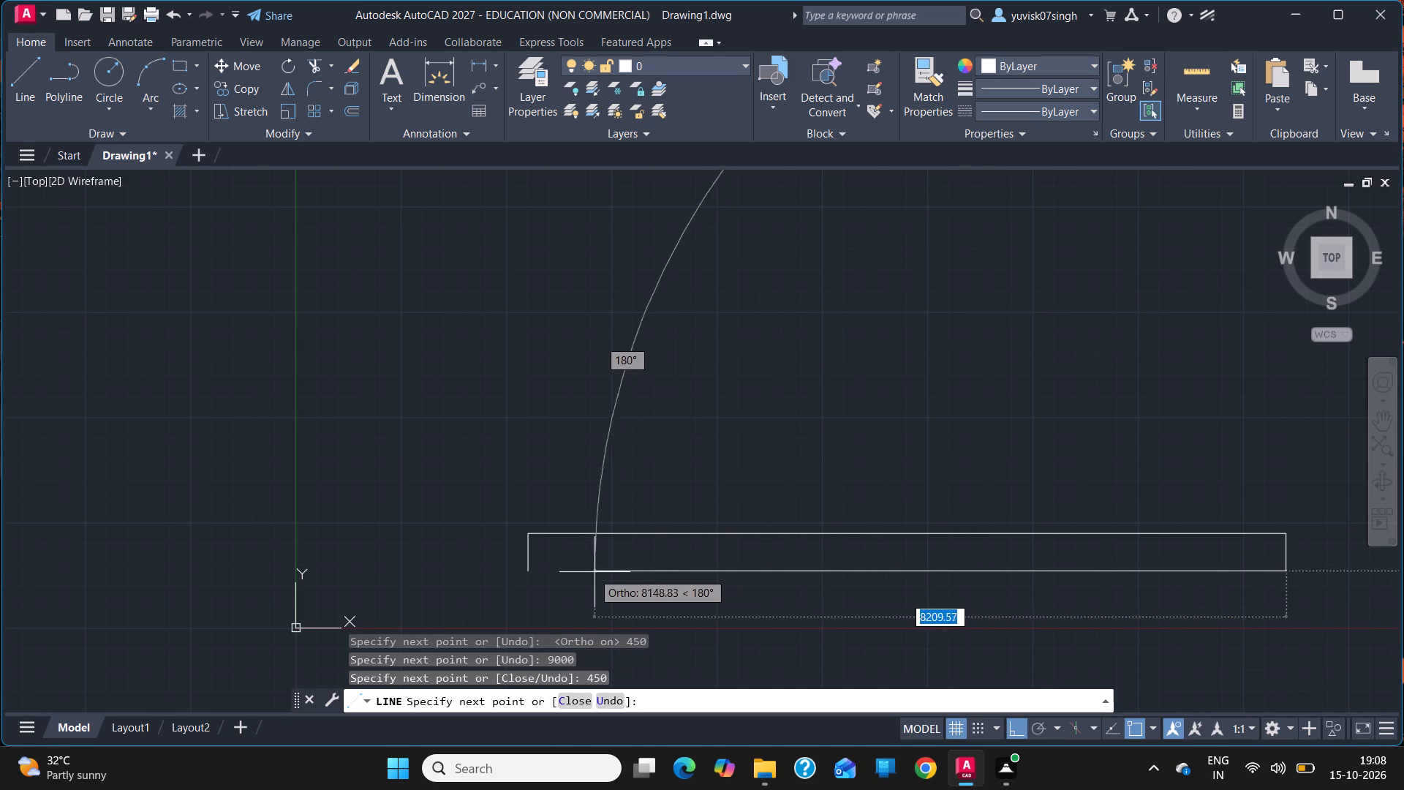
click(525, 569)
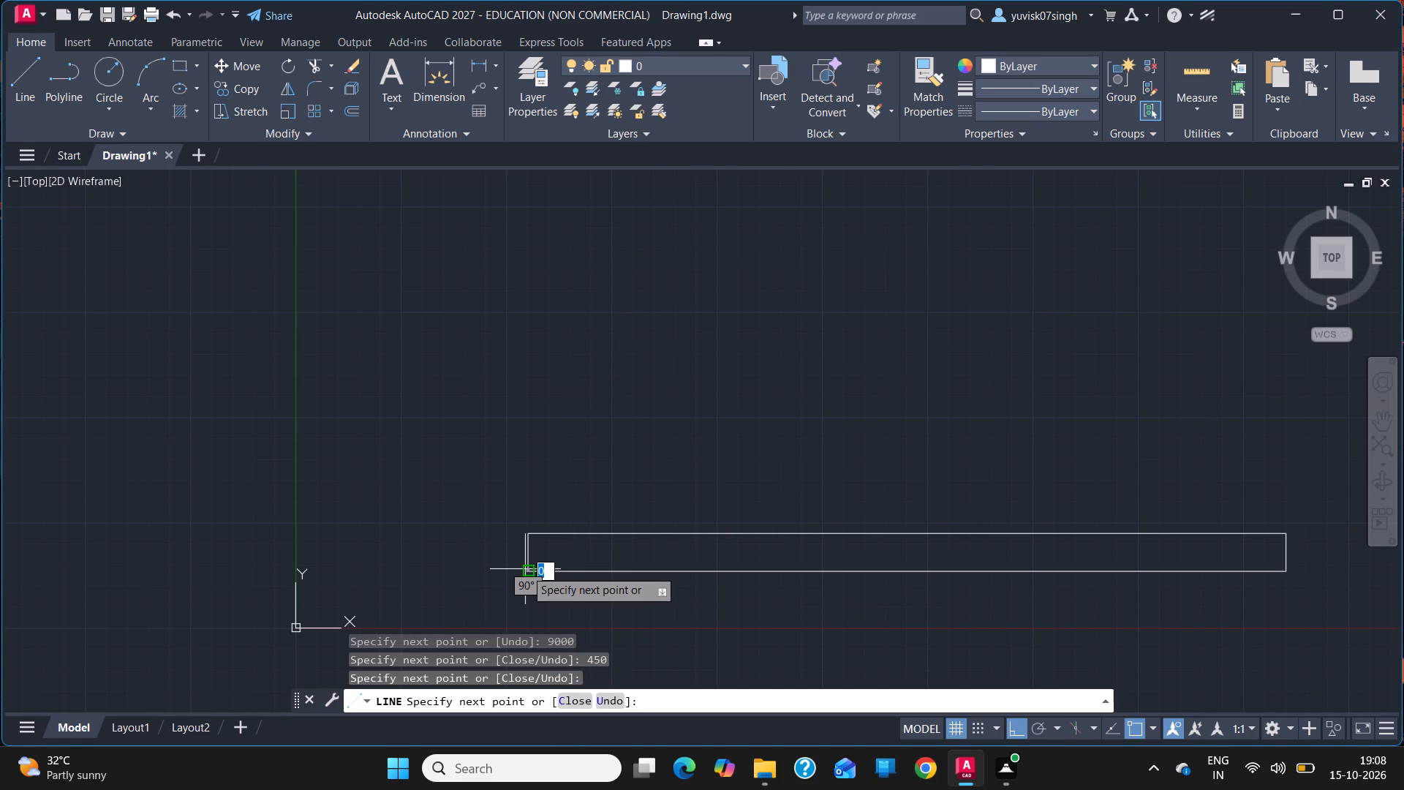
key(Escape)
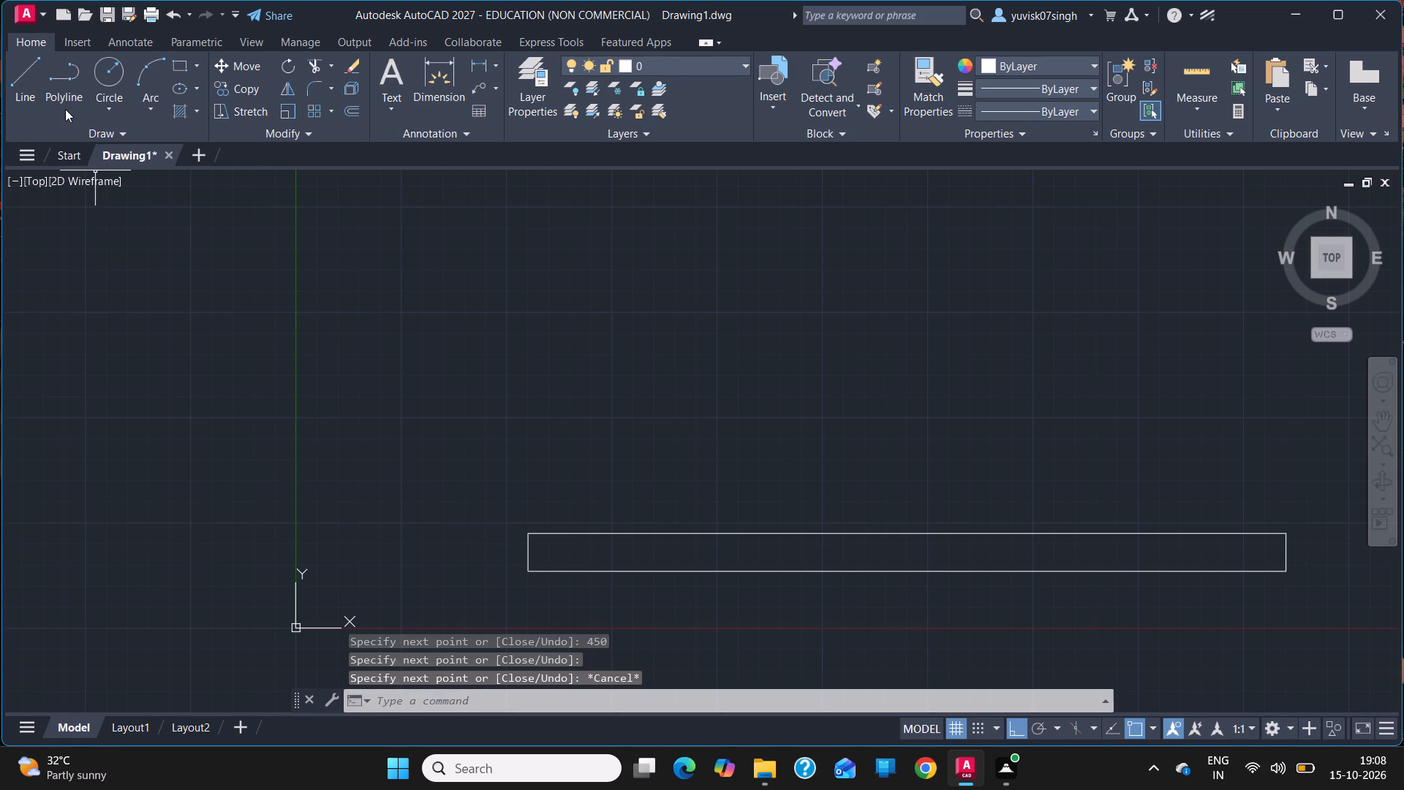
Start a line at the rectangle's upper-left corner and draw it 150 up, with a 1200 segment to the left.
click(29, 99)
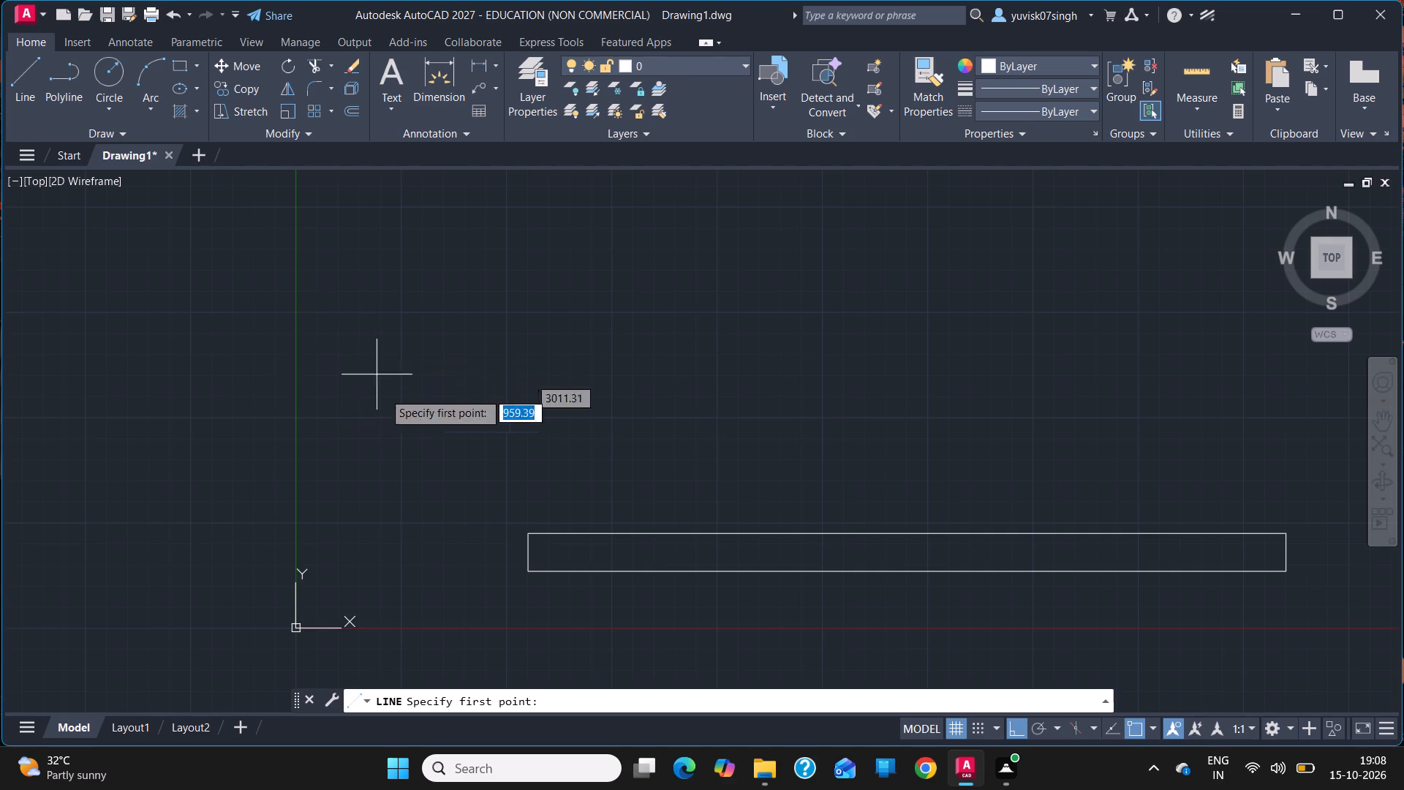
click(529, 531)
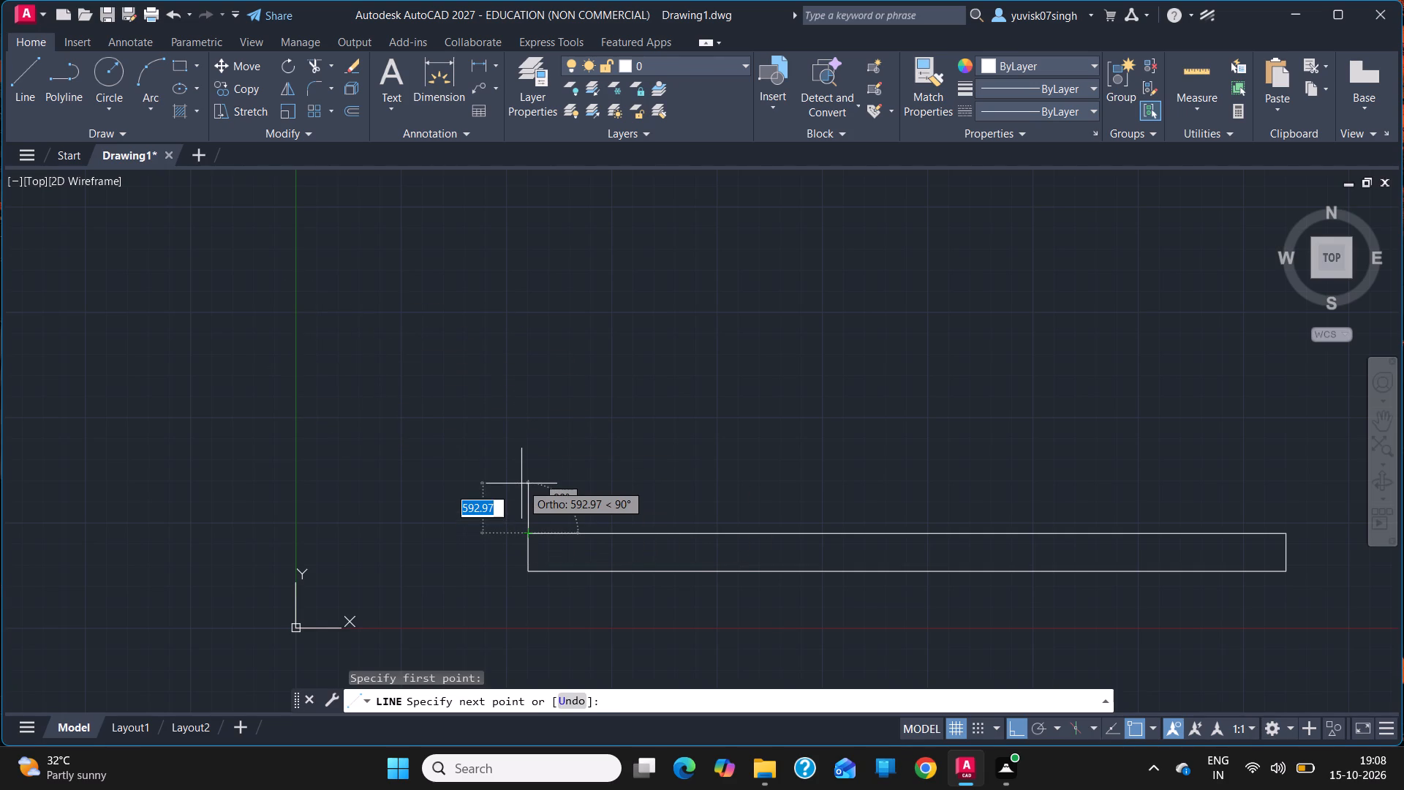
text(150)
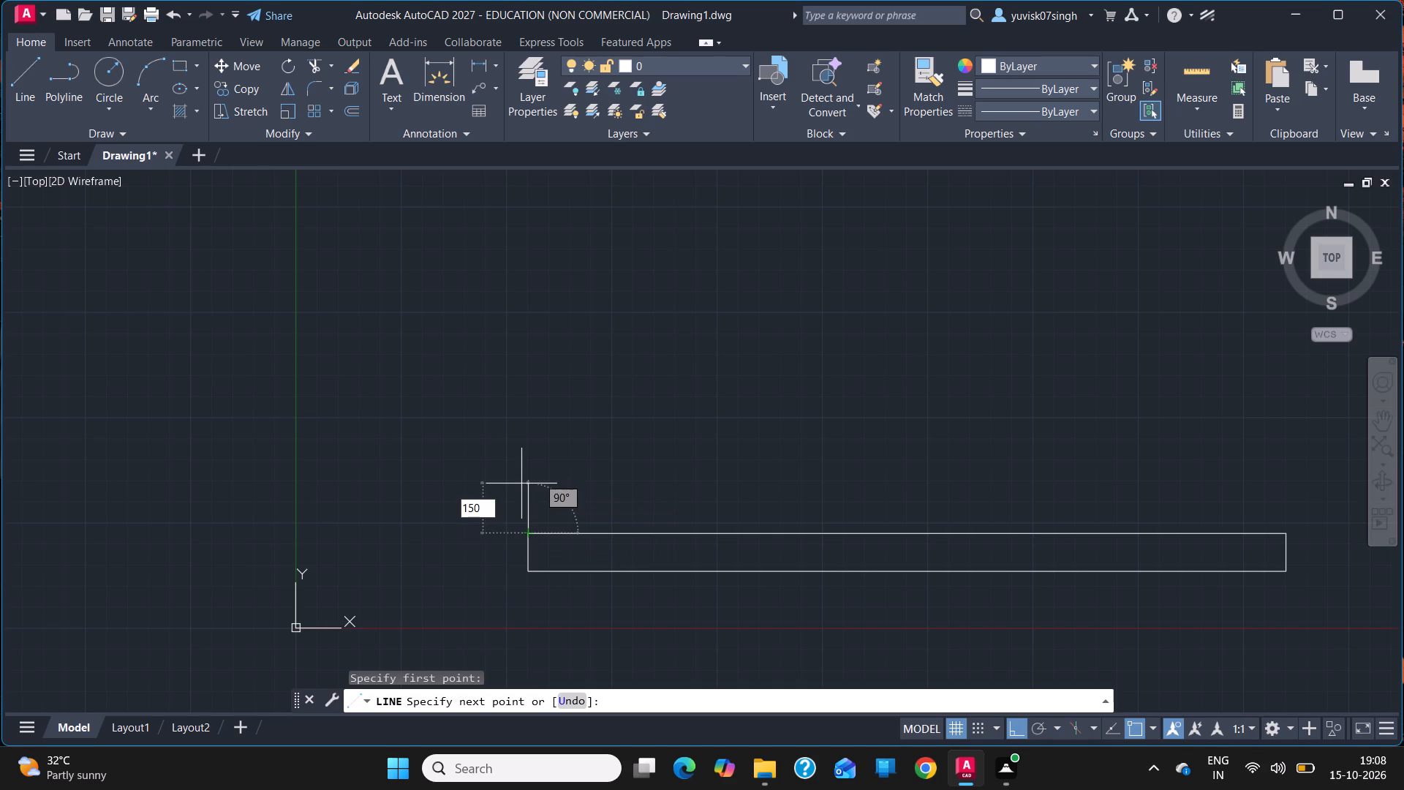
key(Return)
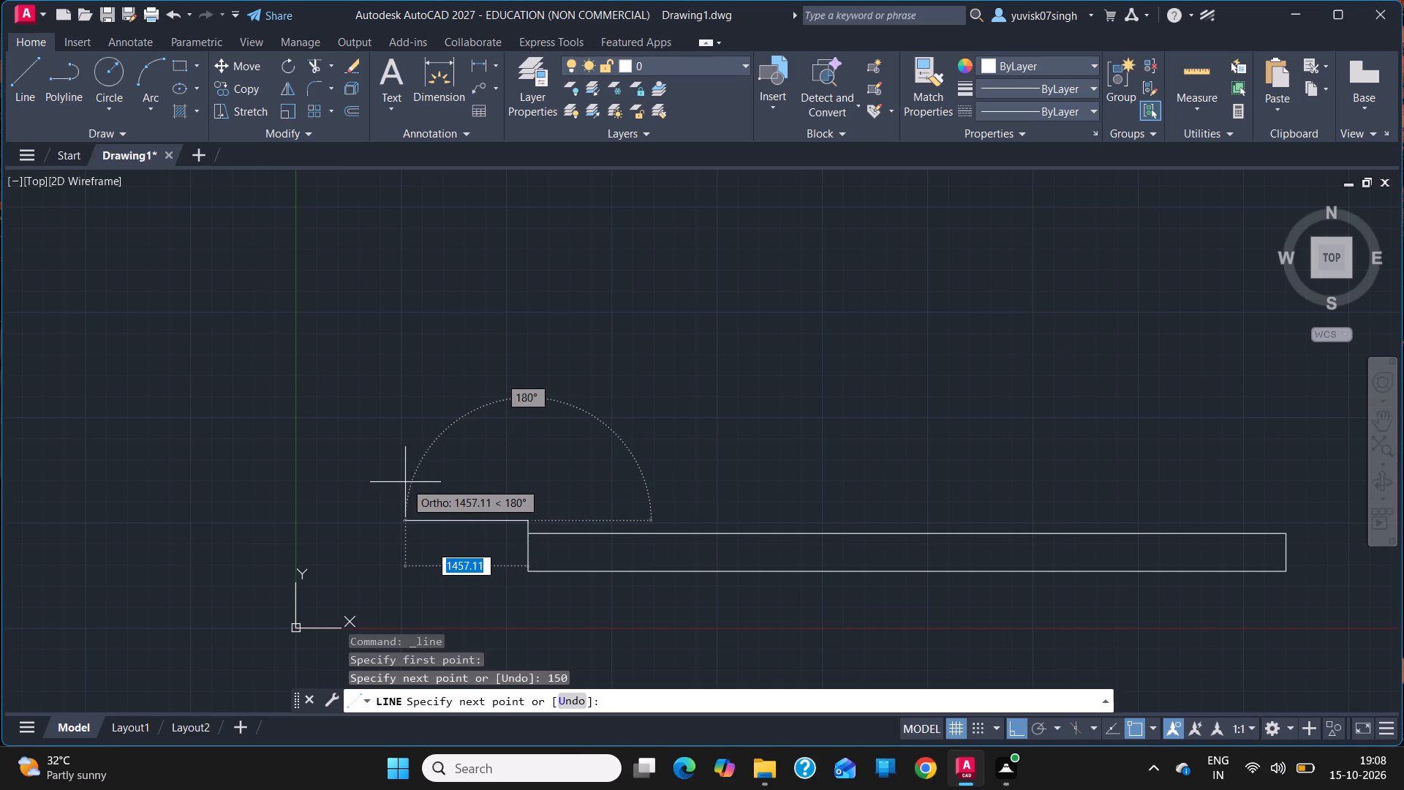
text(1200)
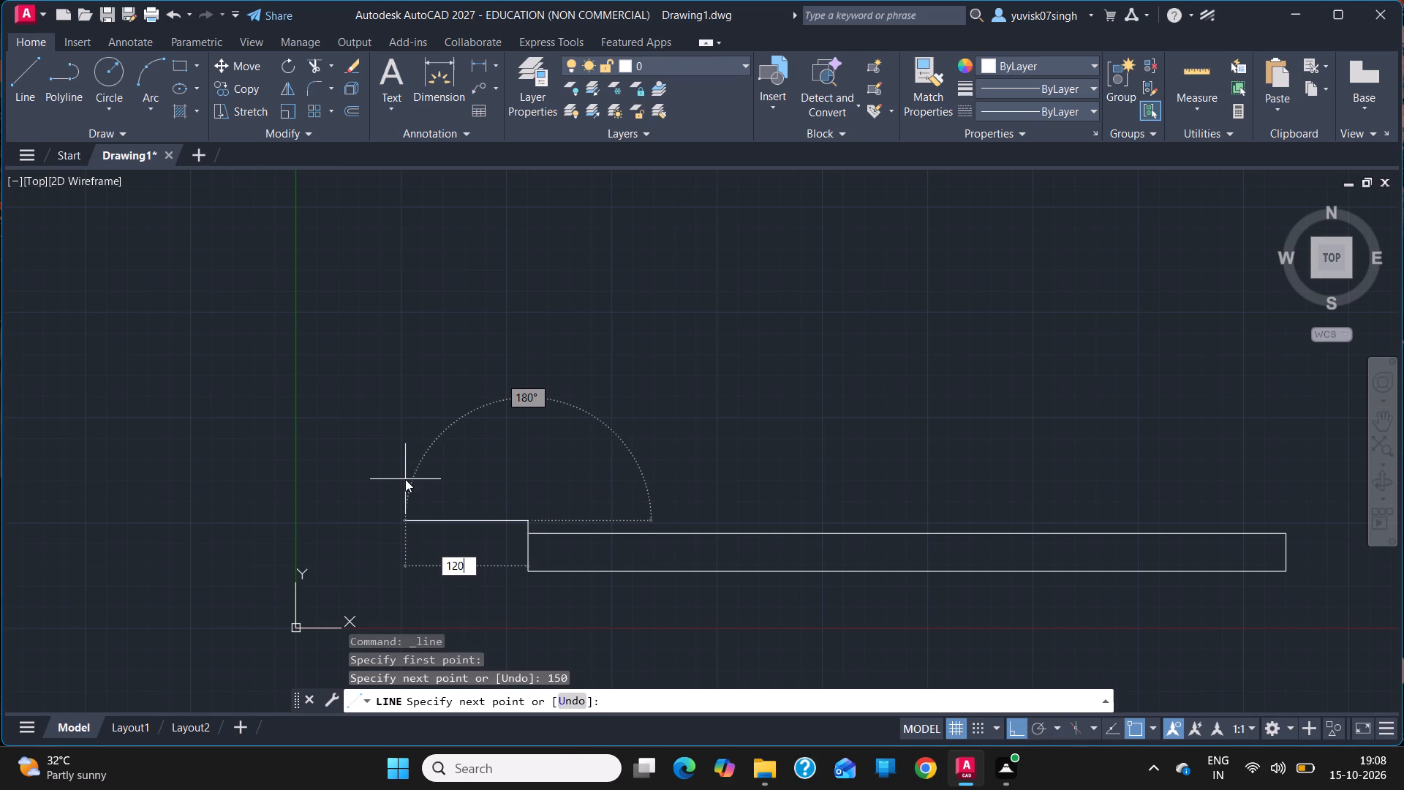
key(Return)
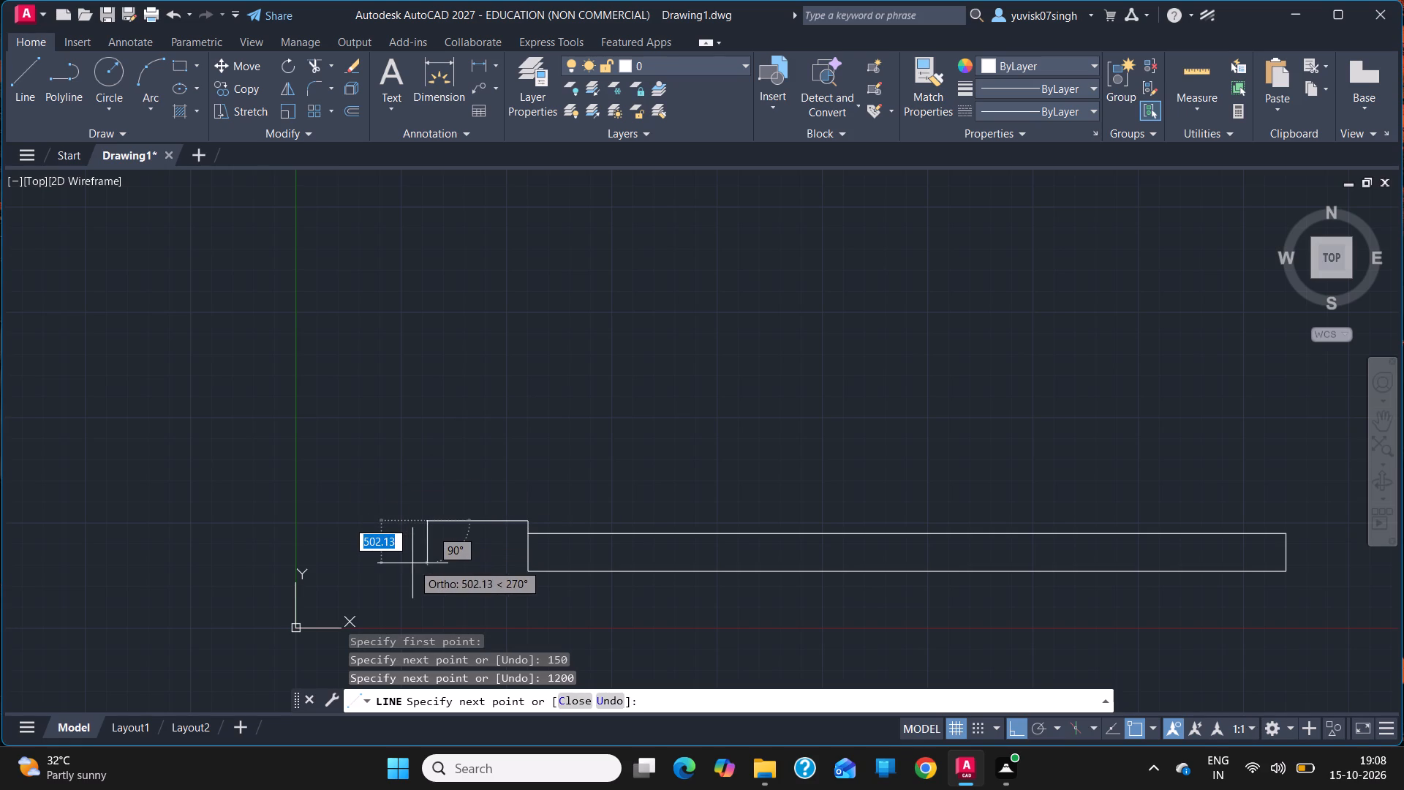
Continue the stair profile down to base level with 150 risers and 300 treads, closing along the bottom to the base's lower-left corner.
key(1)
text(50)
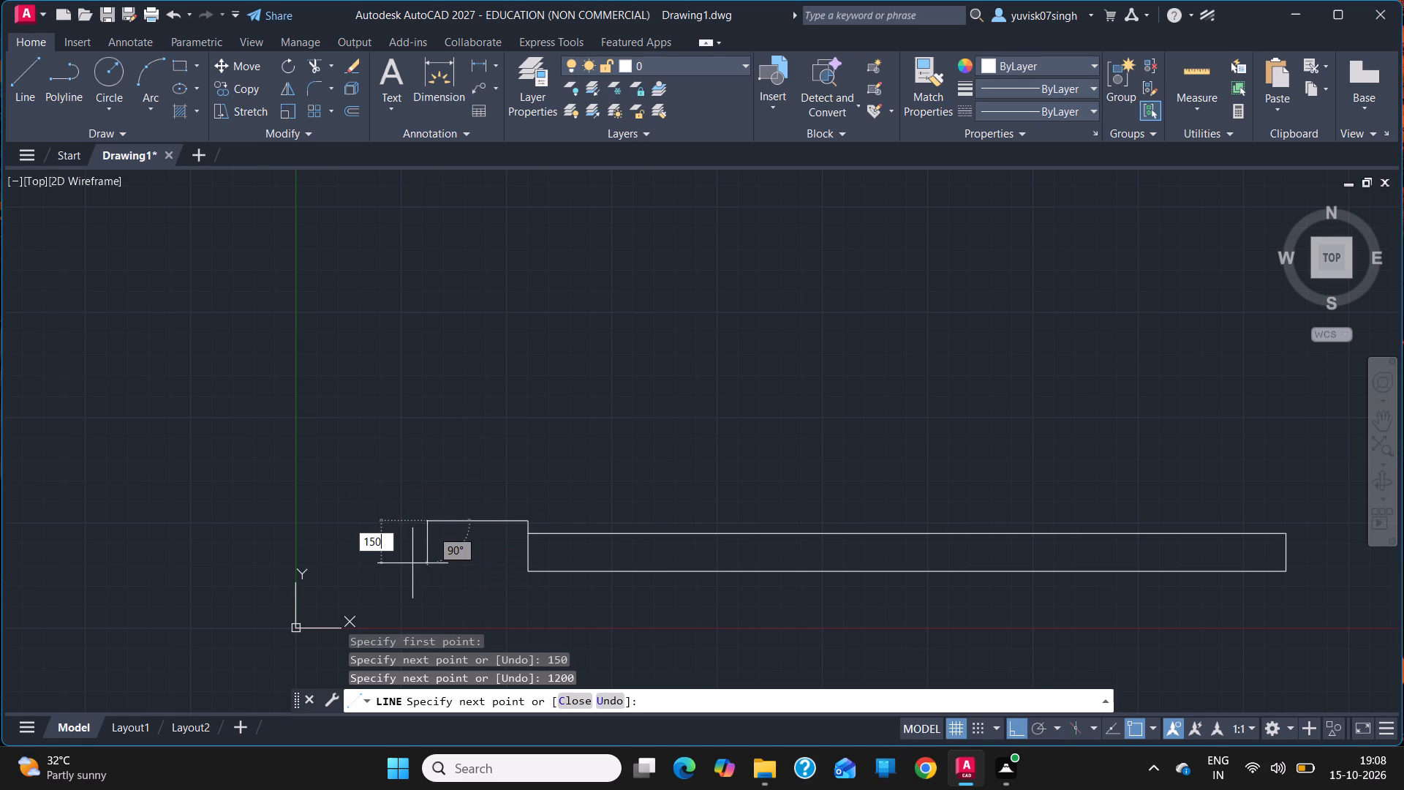
key(Return)
text(300)
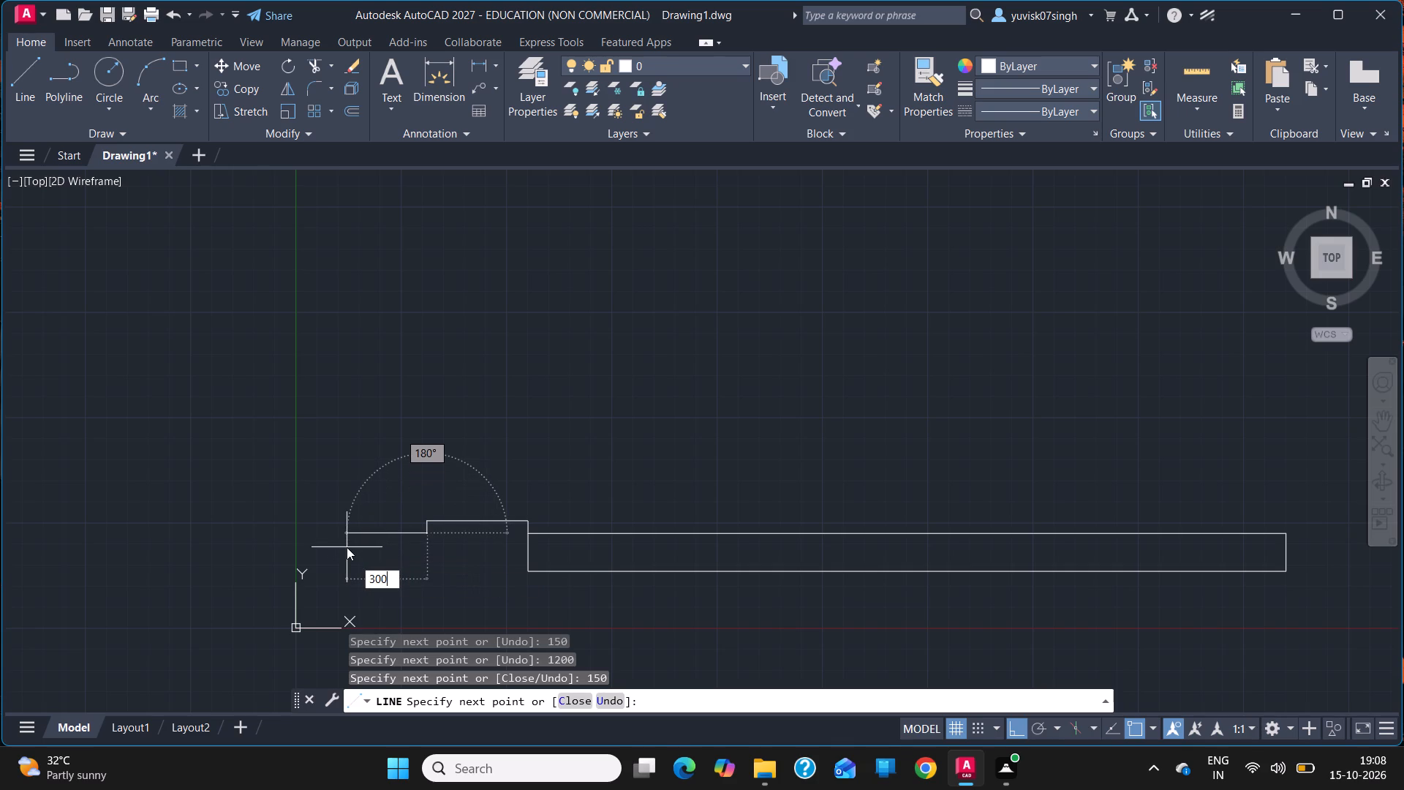
key(Return)
text(150)
key(Return)
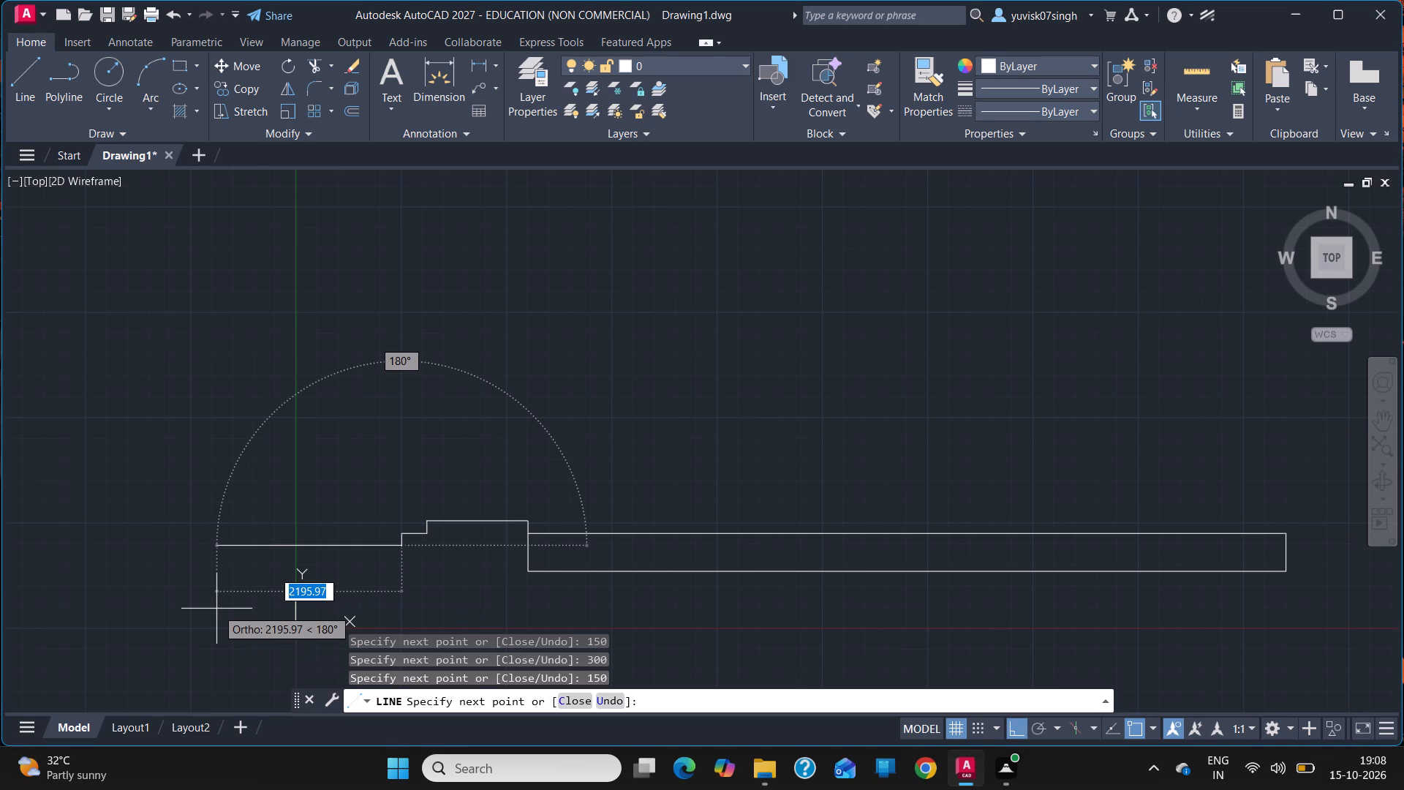
text(300)
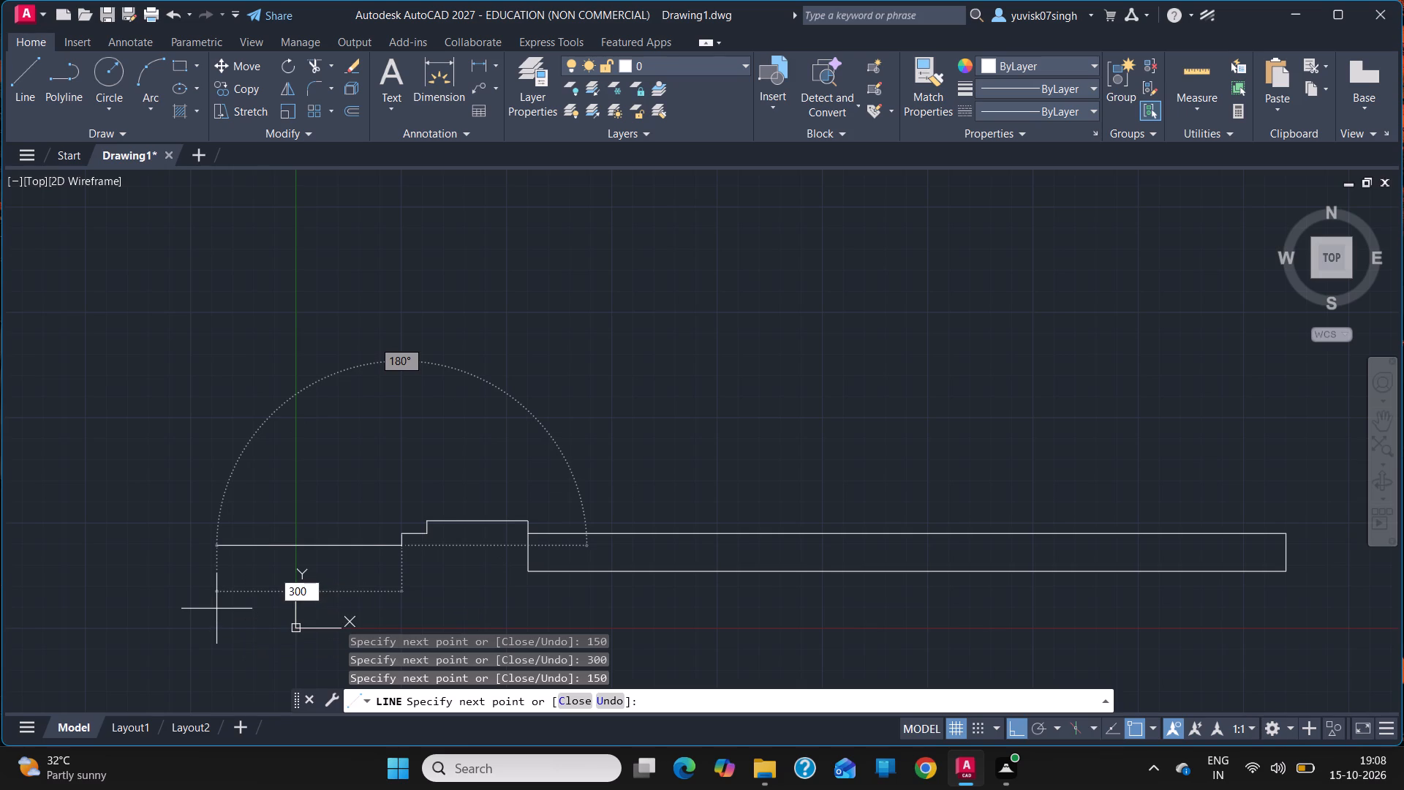
key(Return)
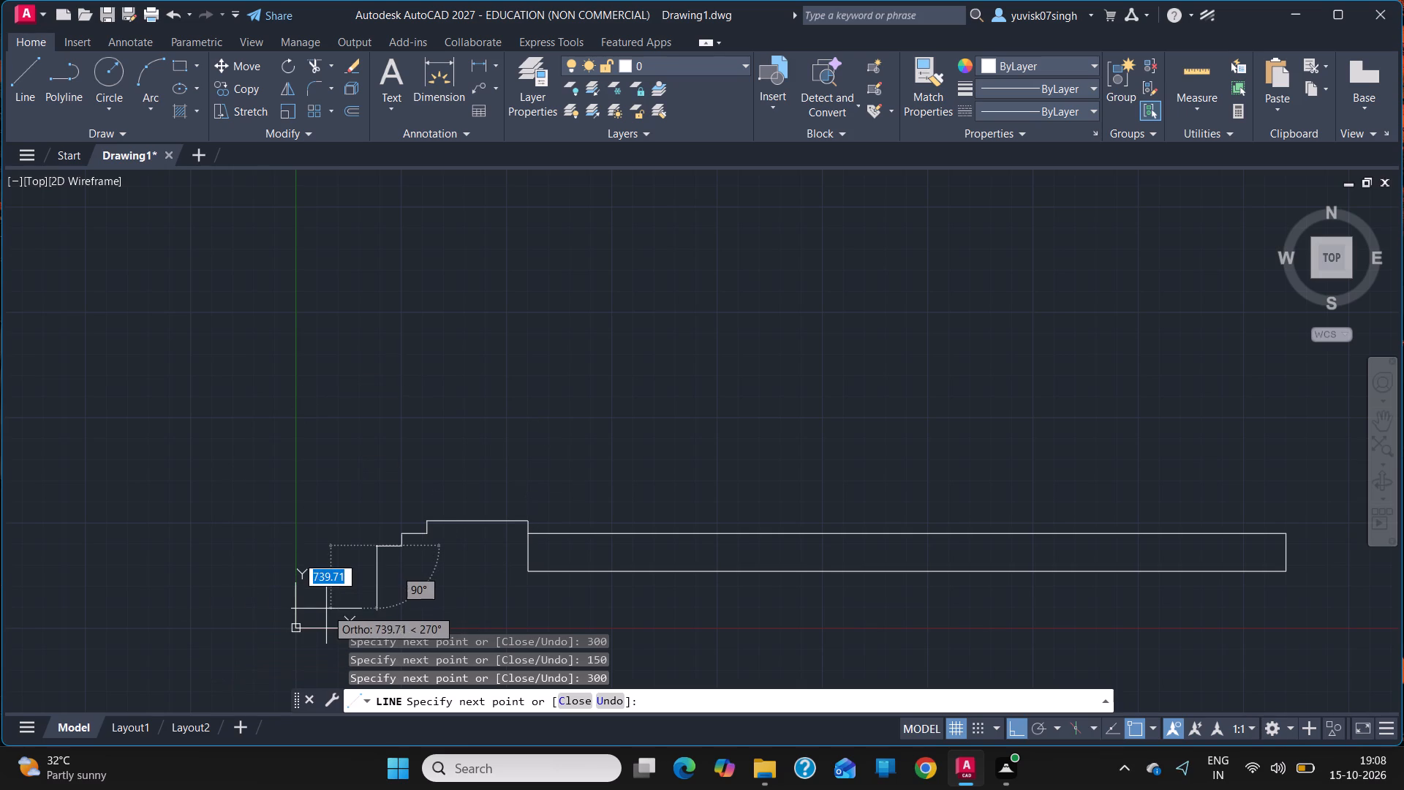
text(150)
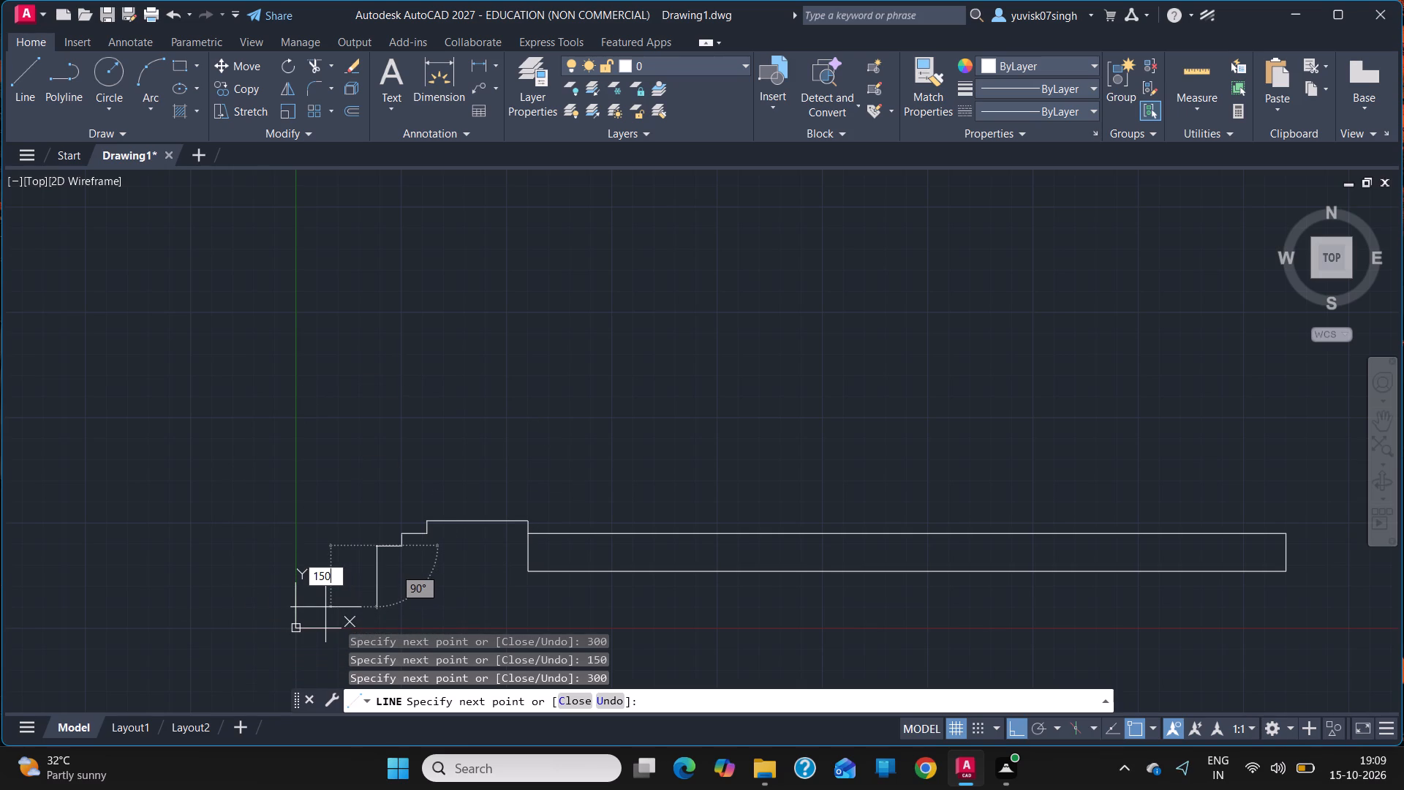
key(Return)
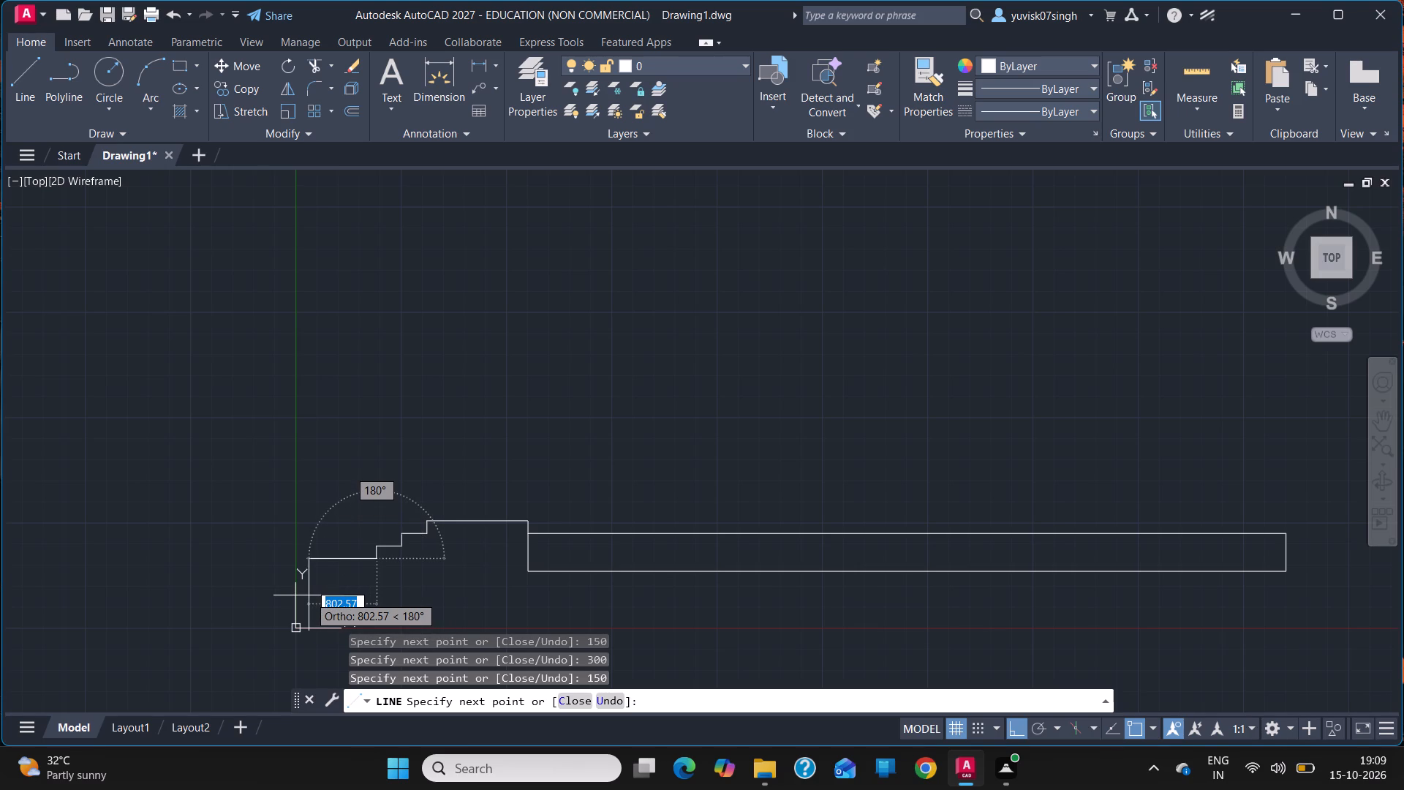
text(300)
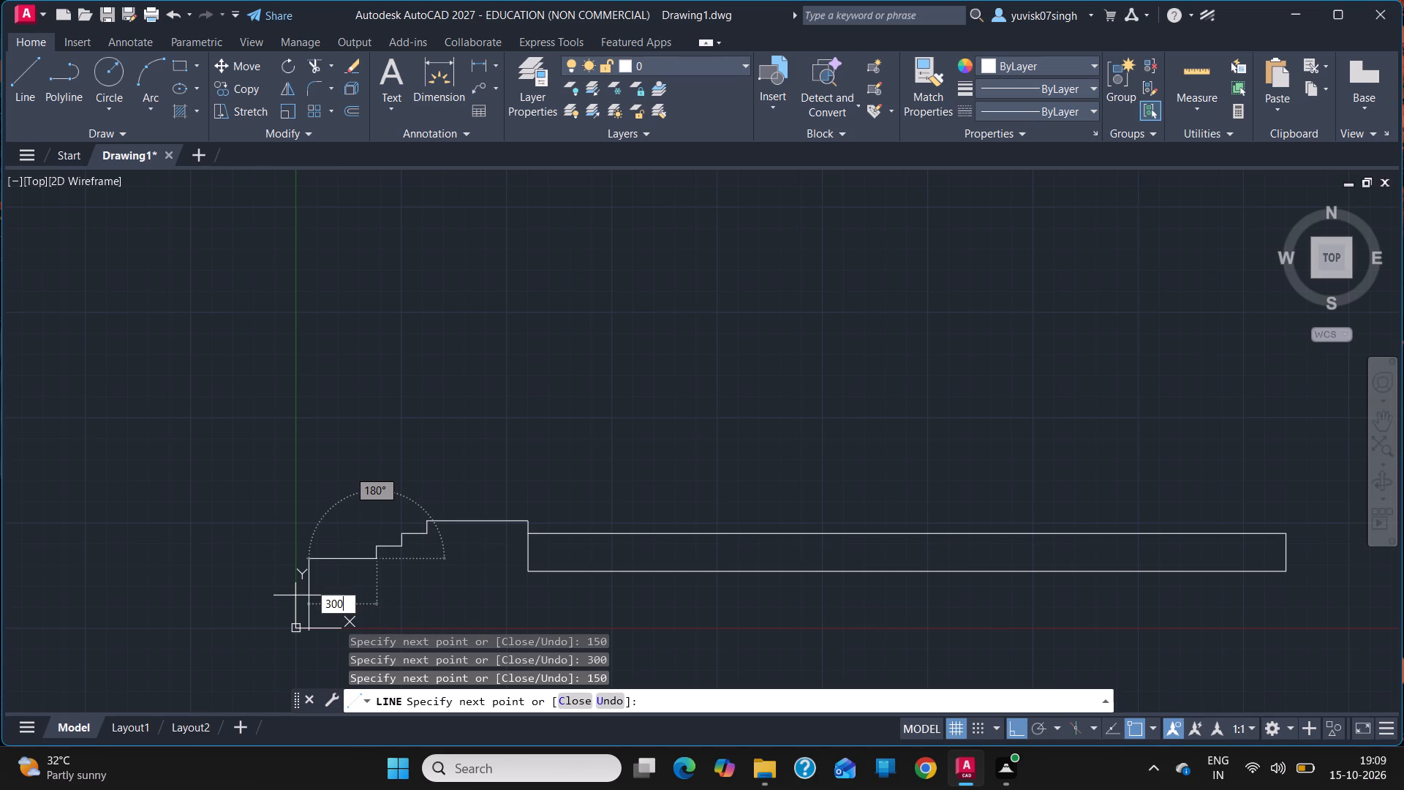
key(Return)
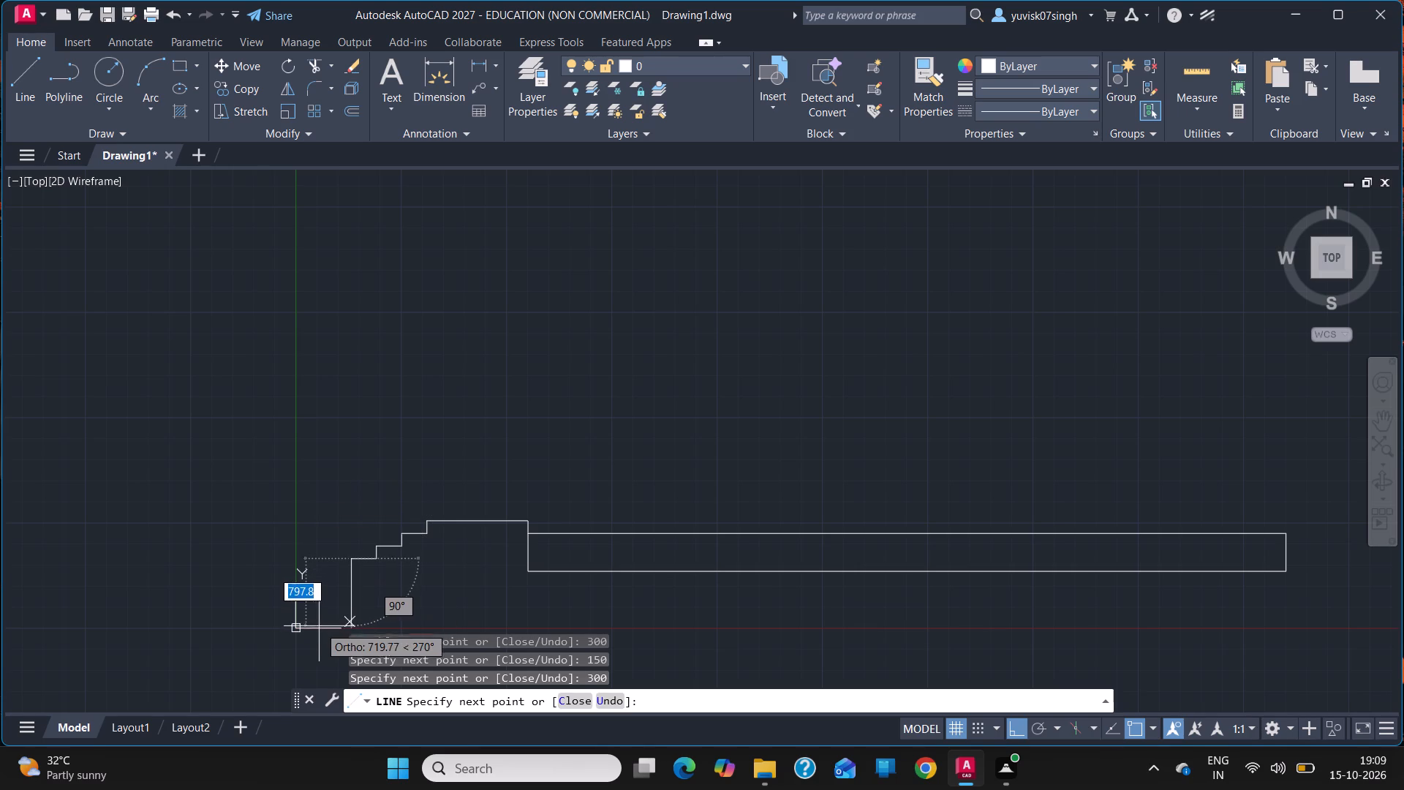
text(150)
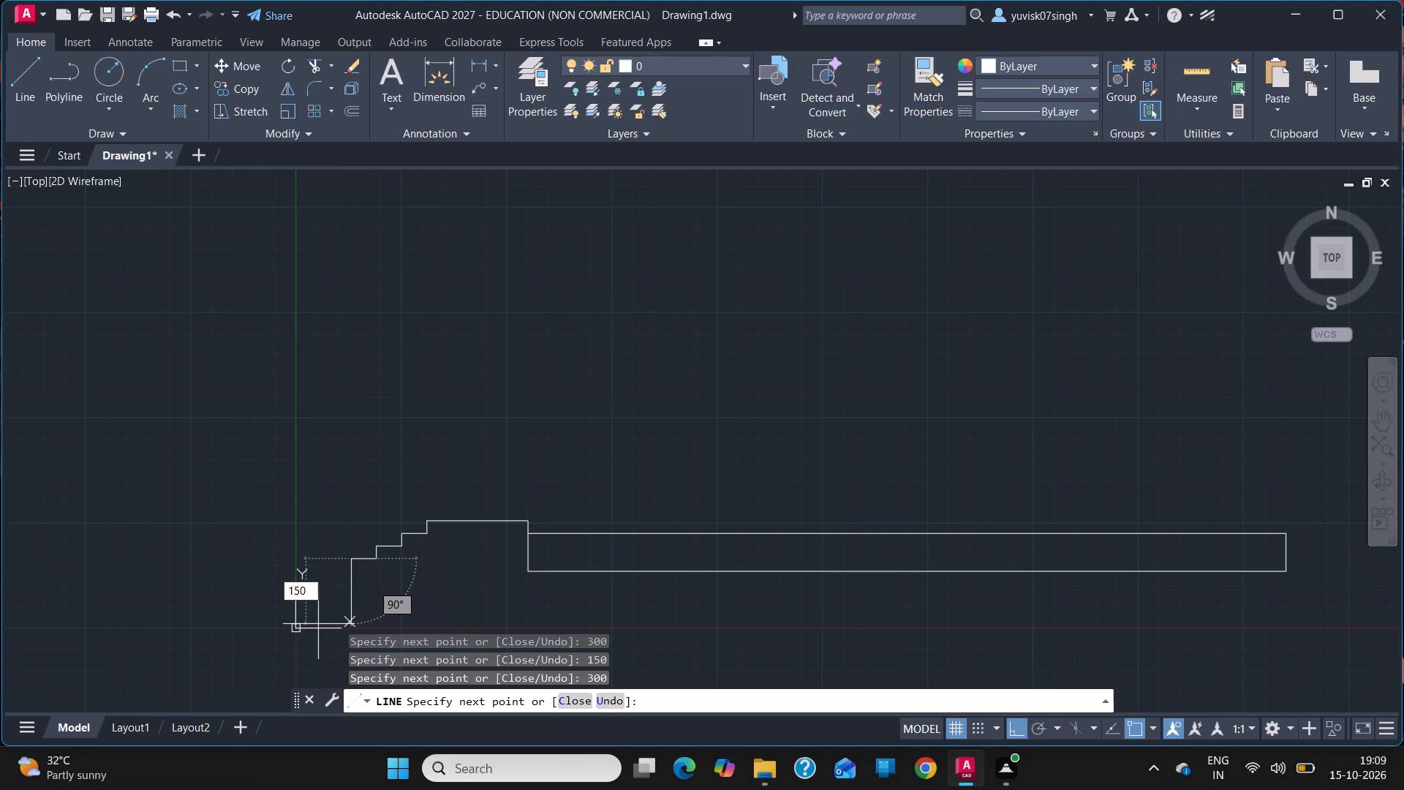
key(Return)
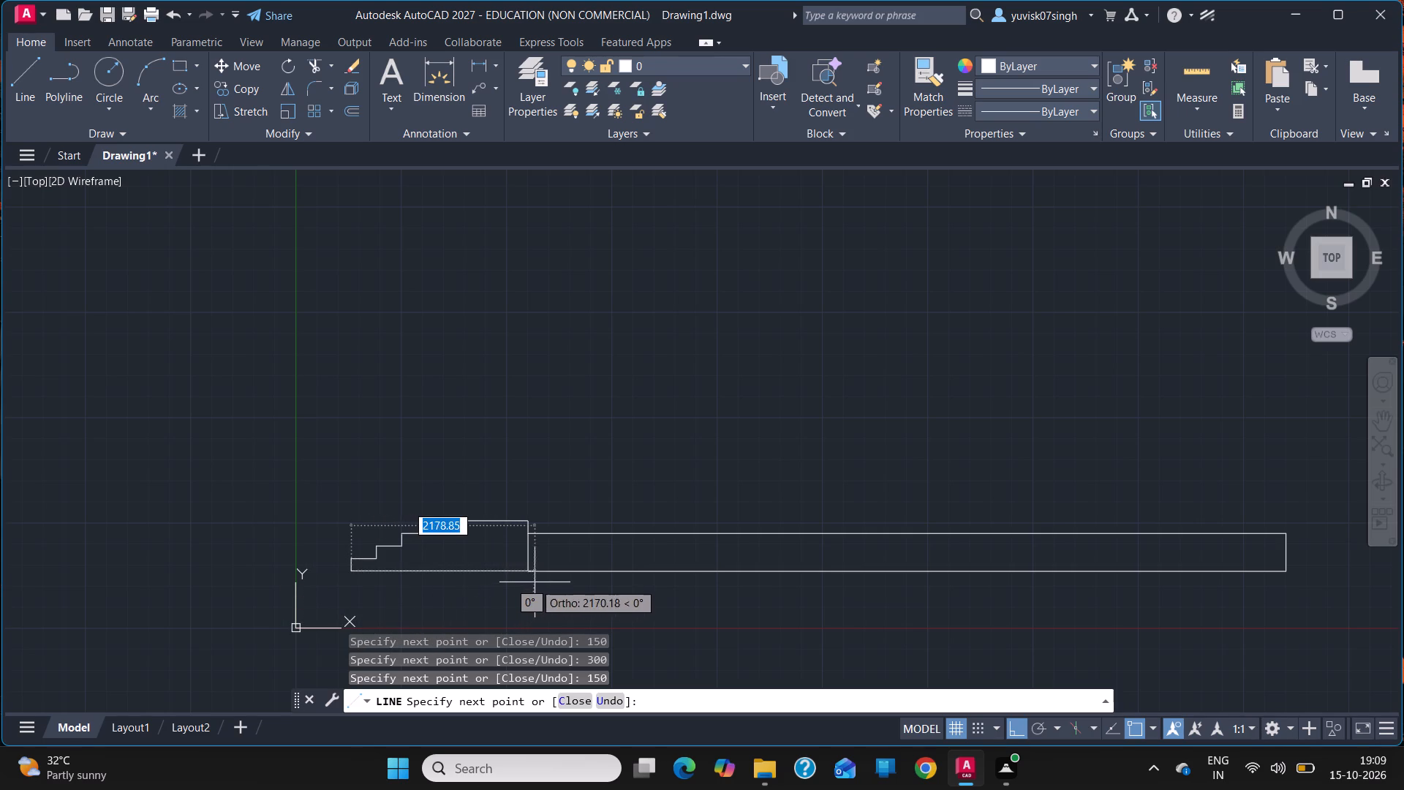
click(523, 572)
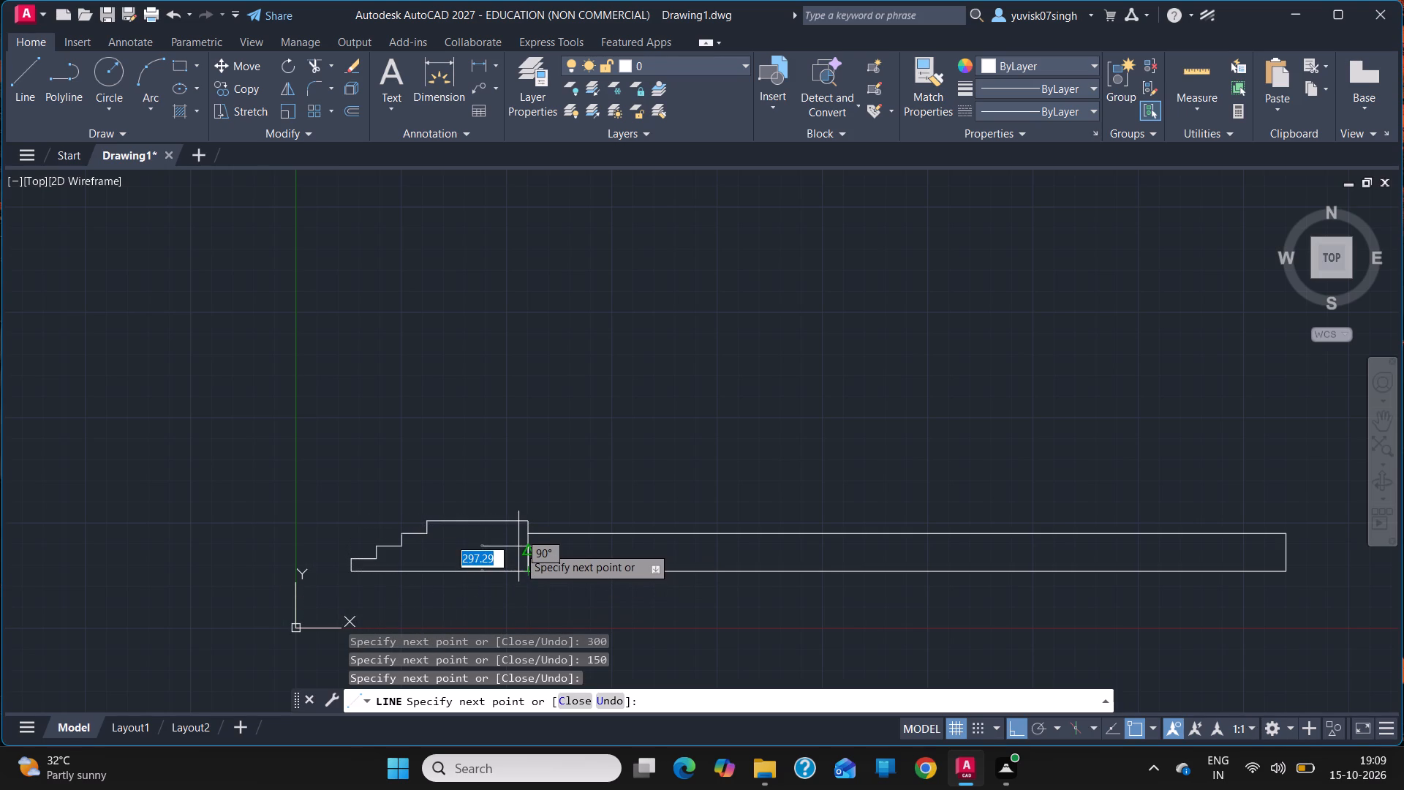
Draw horizontal lines at 150 height intervals across the stair block, from each tread to the base's left edge.
text(150)
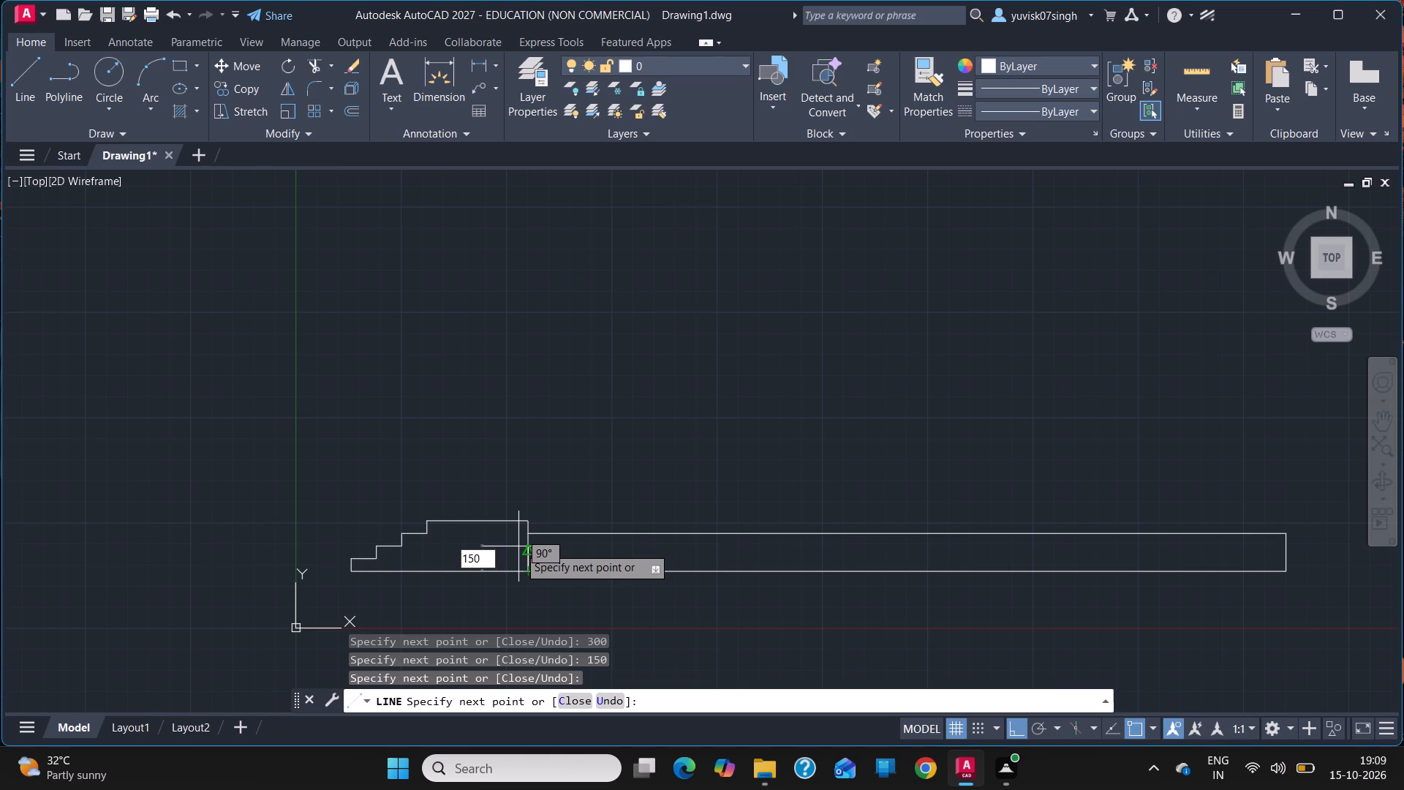
key(Return)
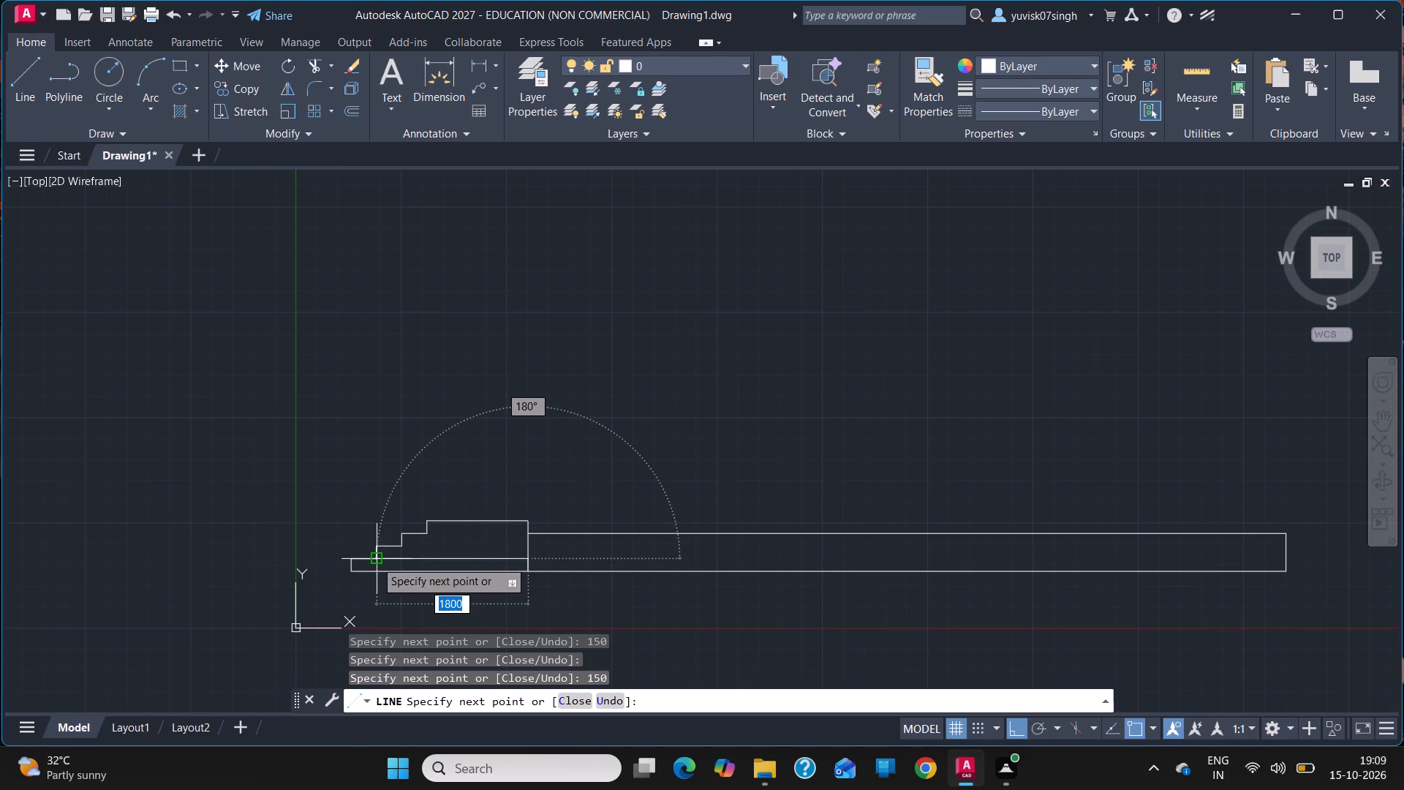
click(375, 560)
click(374, 542)
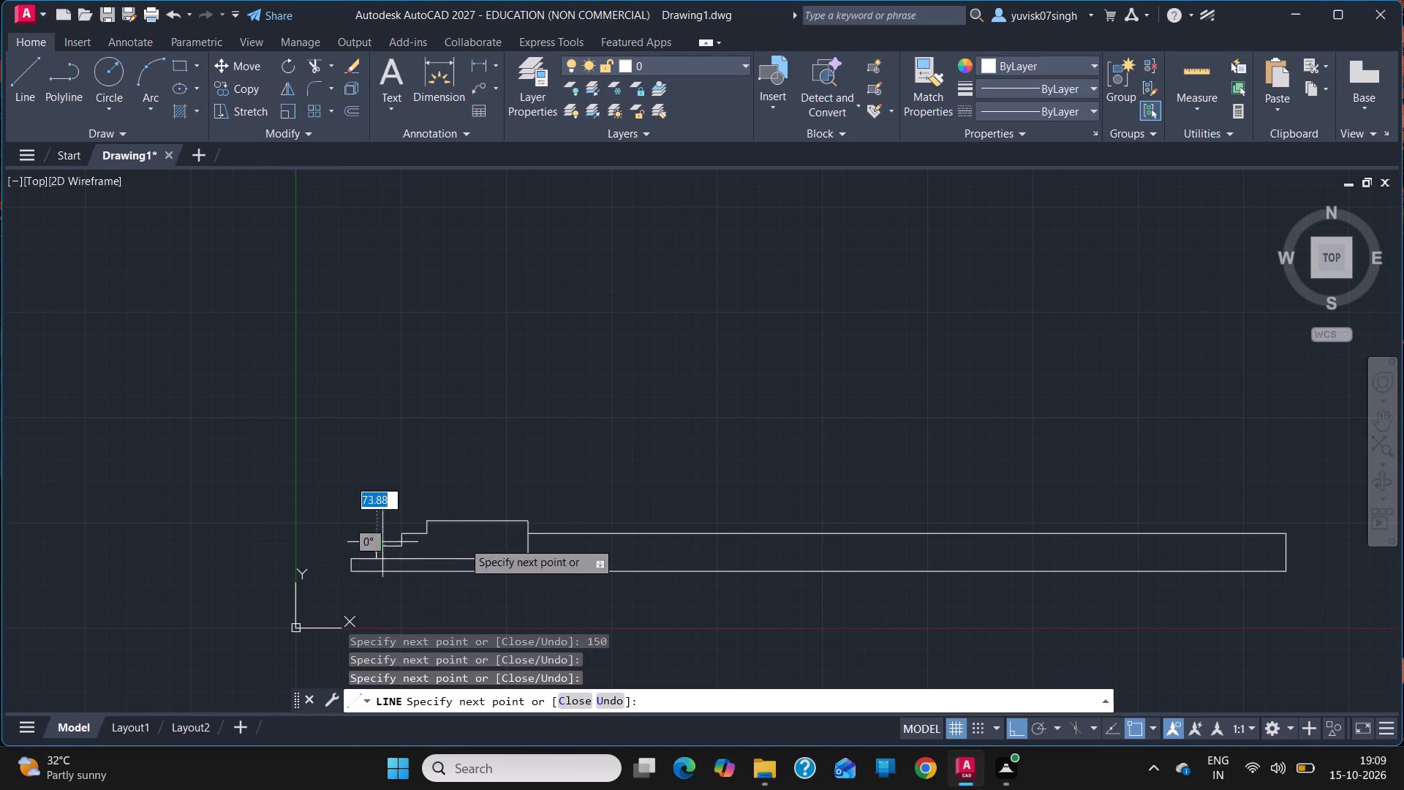
click(526, 548)
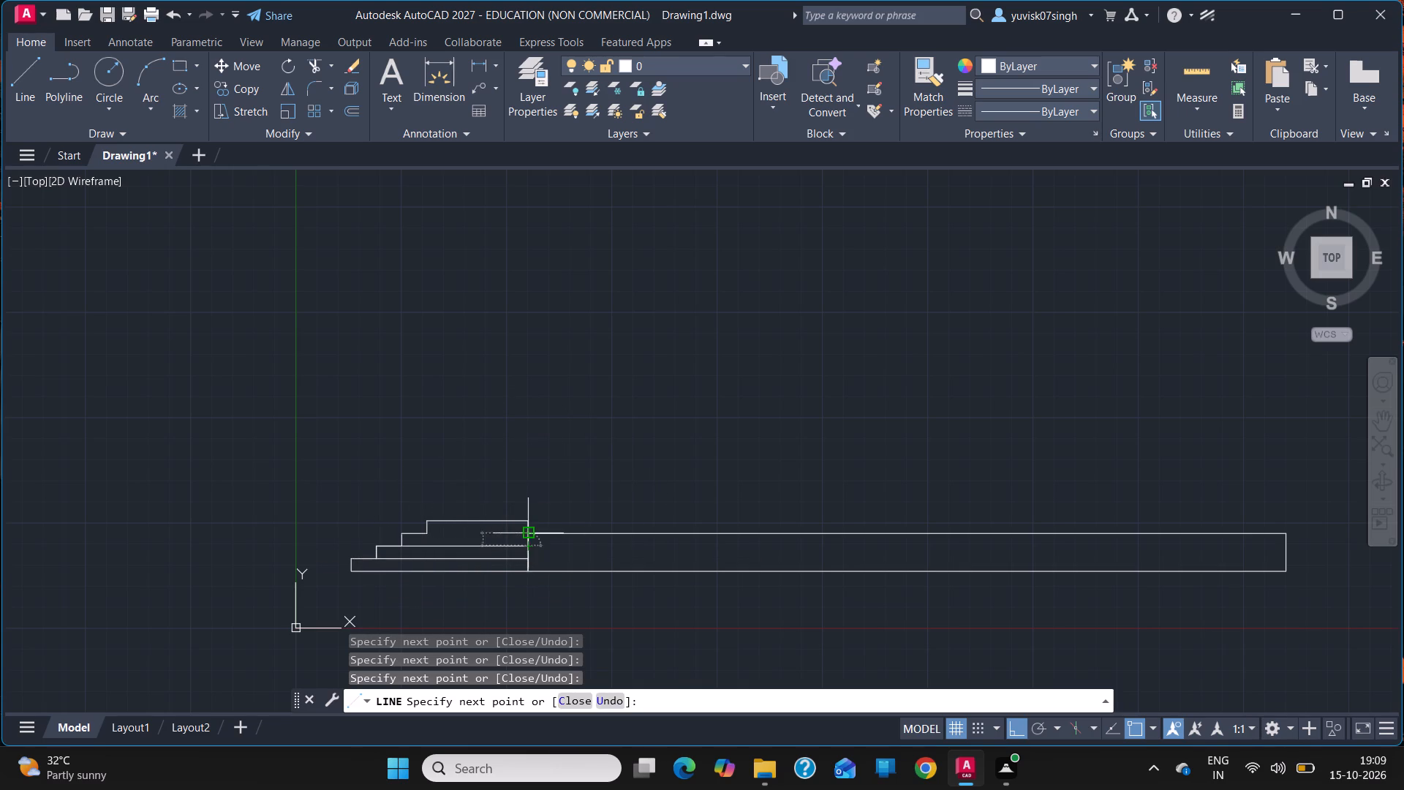
click(524, 533)
click(426, 536)
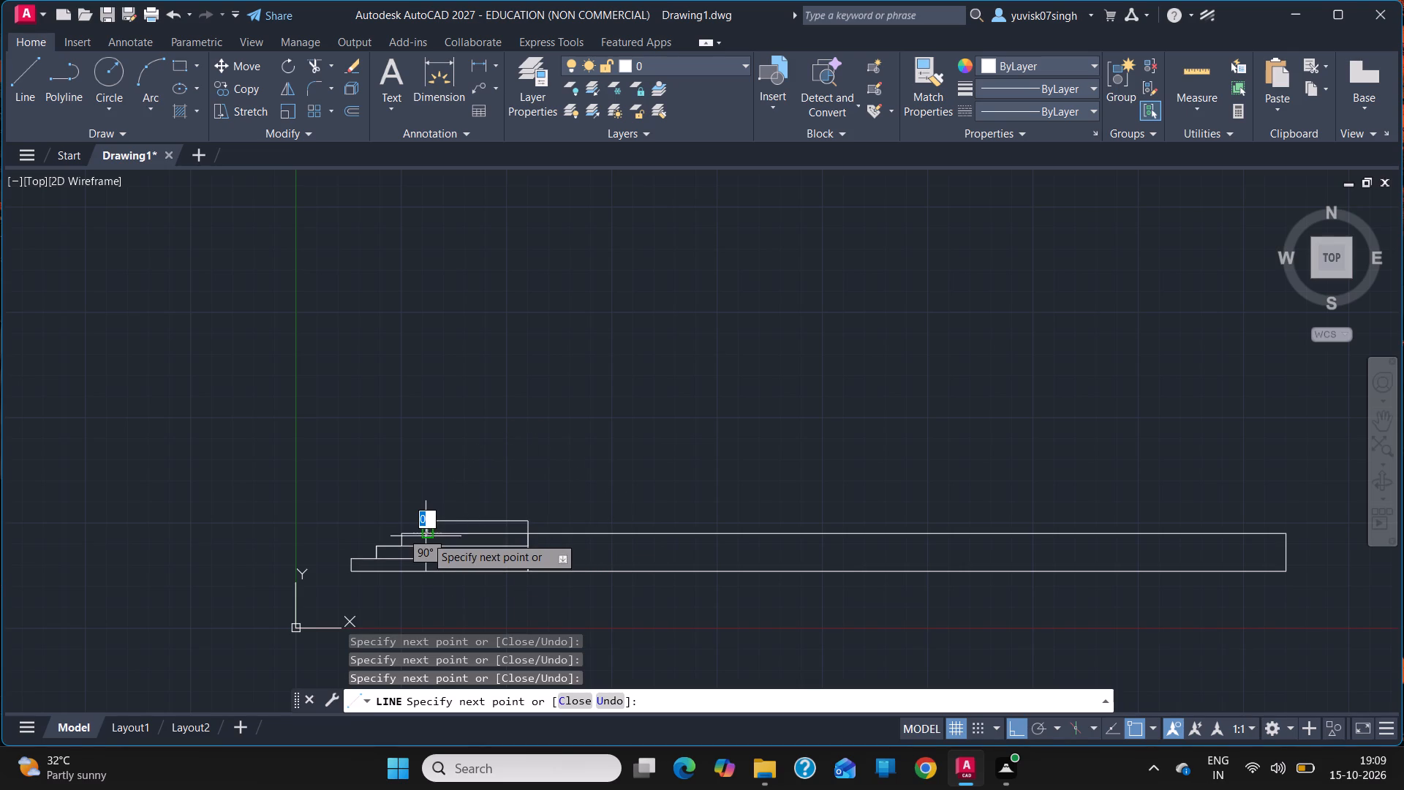
key(Escape)
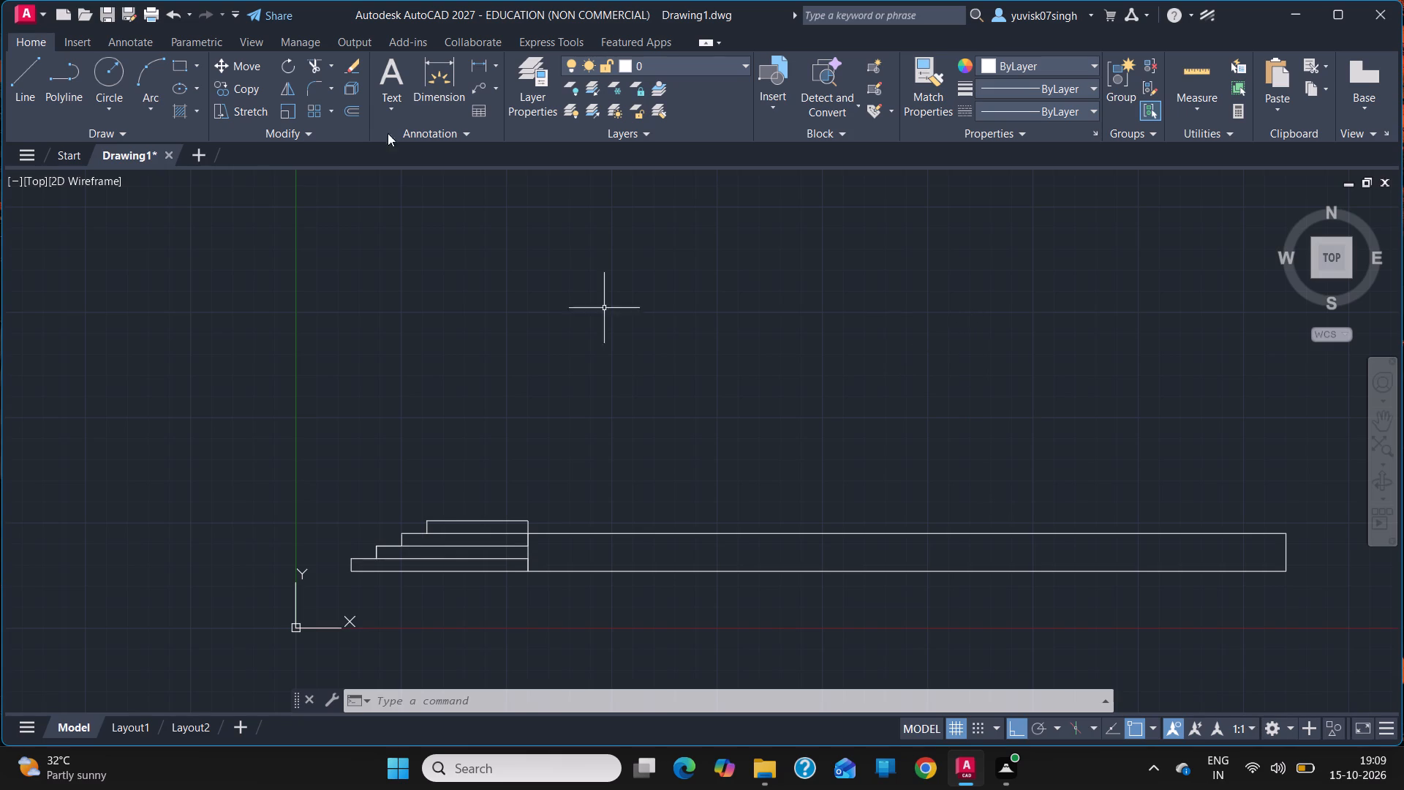
Draw consecutive 1000 and 1200 line segments rightward along the base's top edge from its upper-left corner.
click(30, 90)
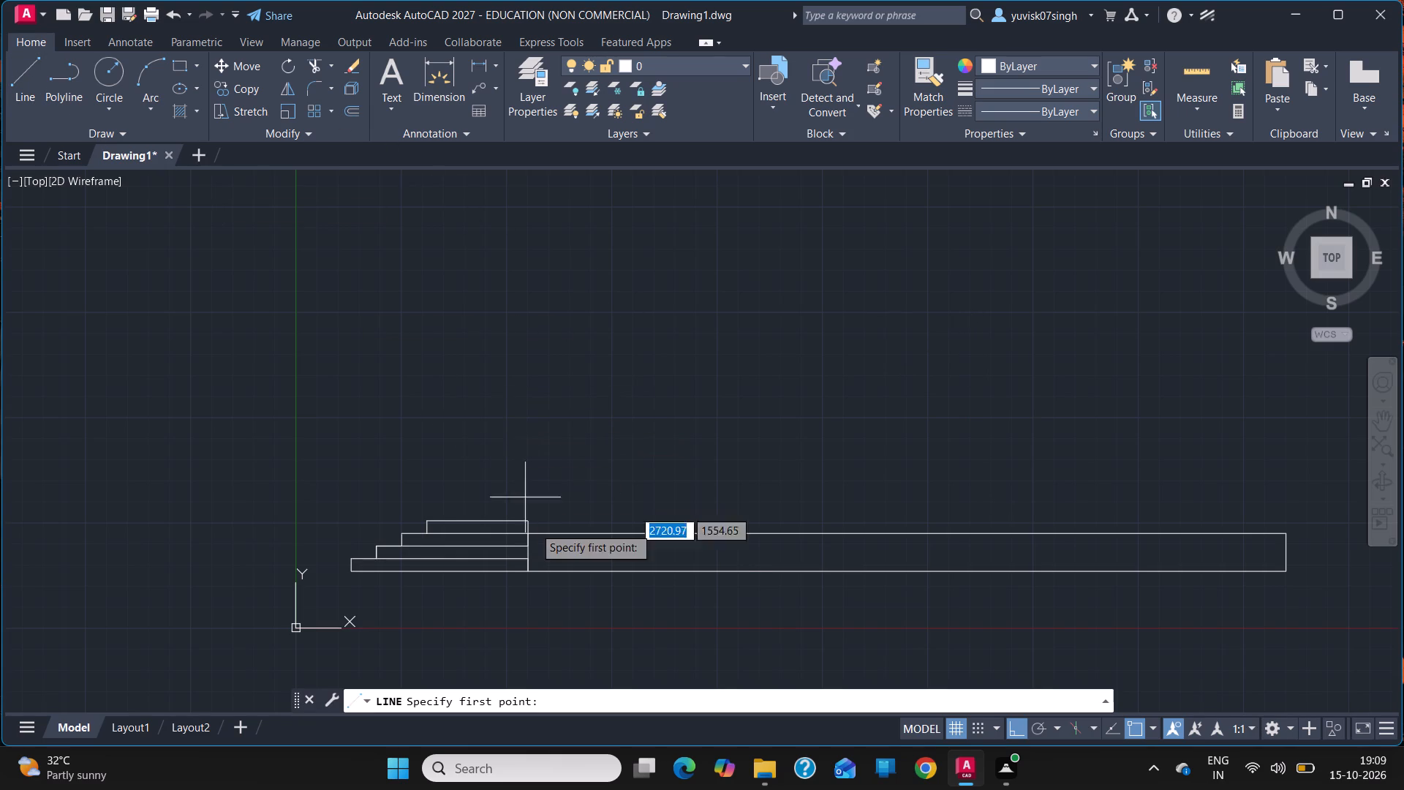
drag(525, 533, 635, 527)
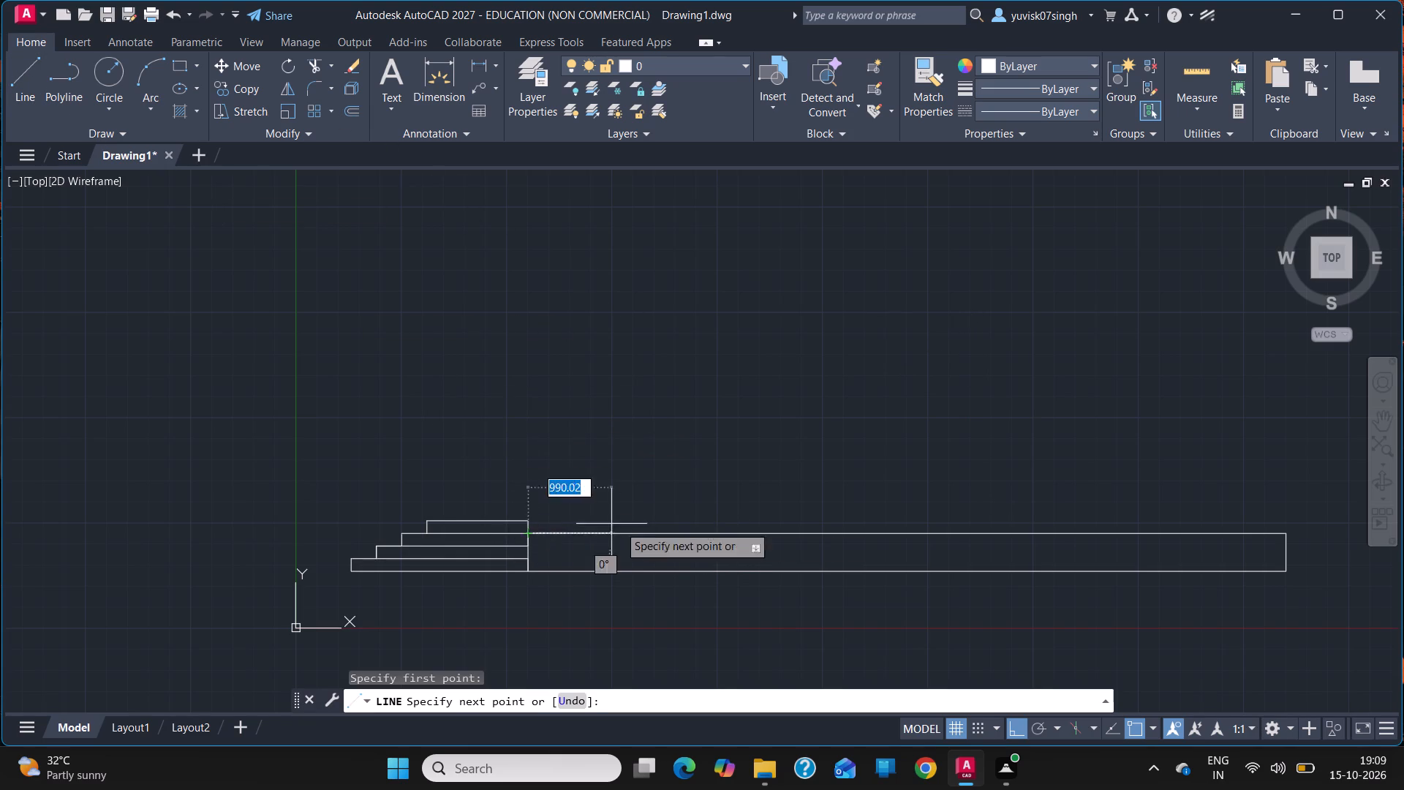
drag(635, 527, 643, 527)
text(1000)
key(Return)
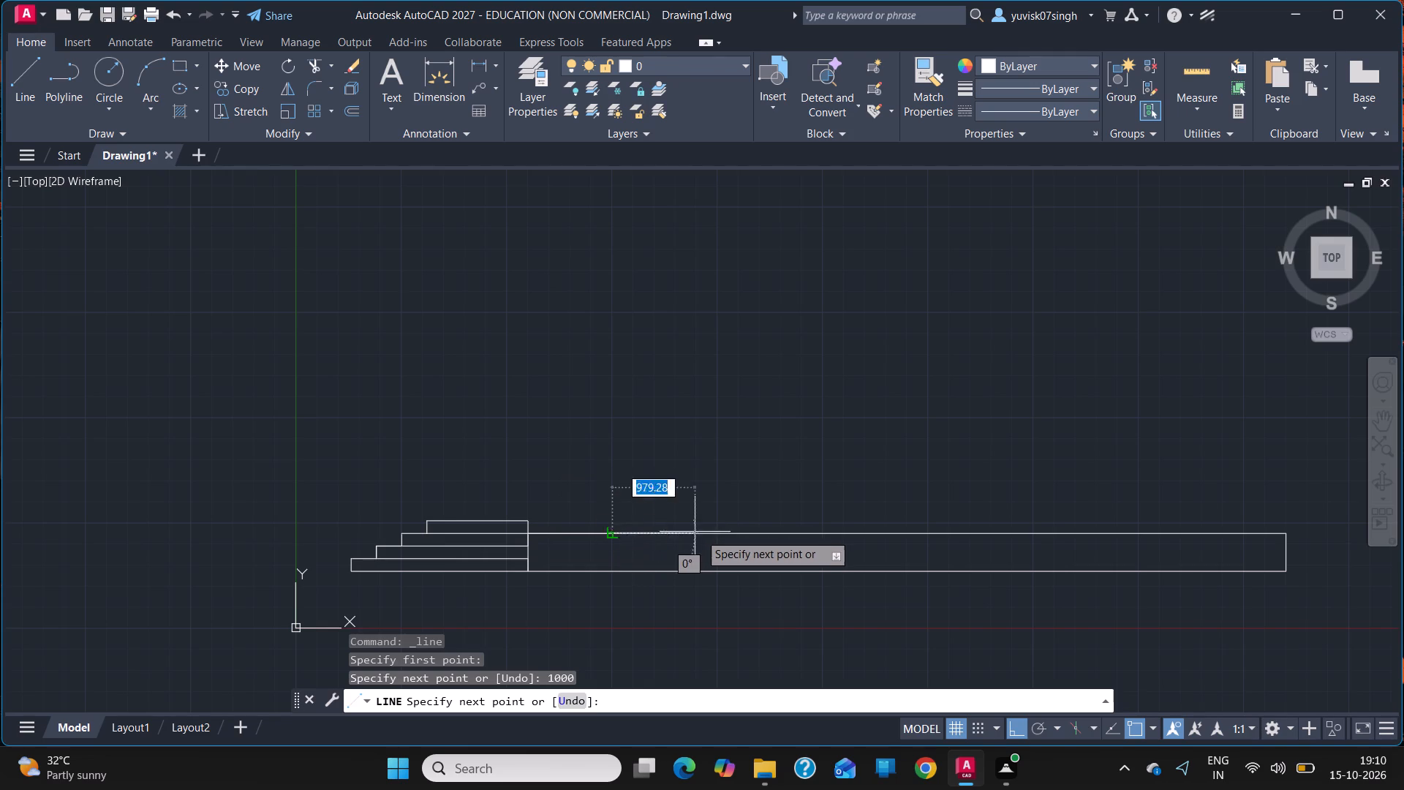
text(1200)
key(Return)
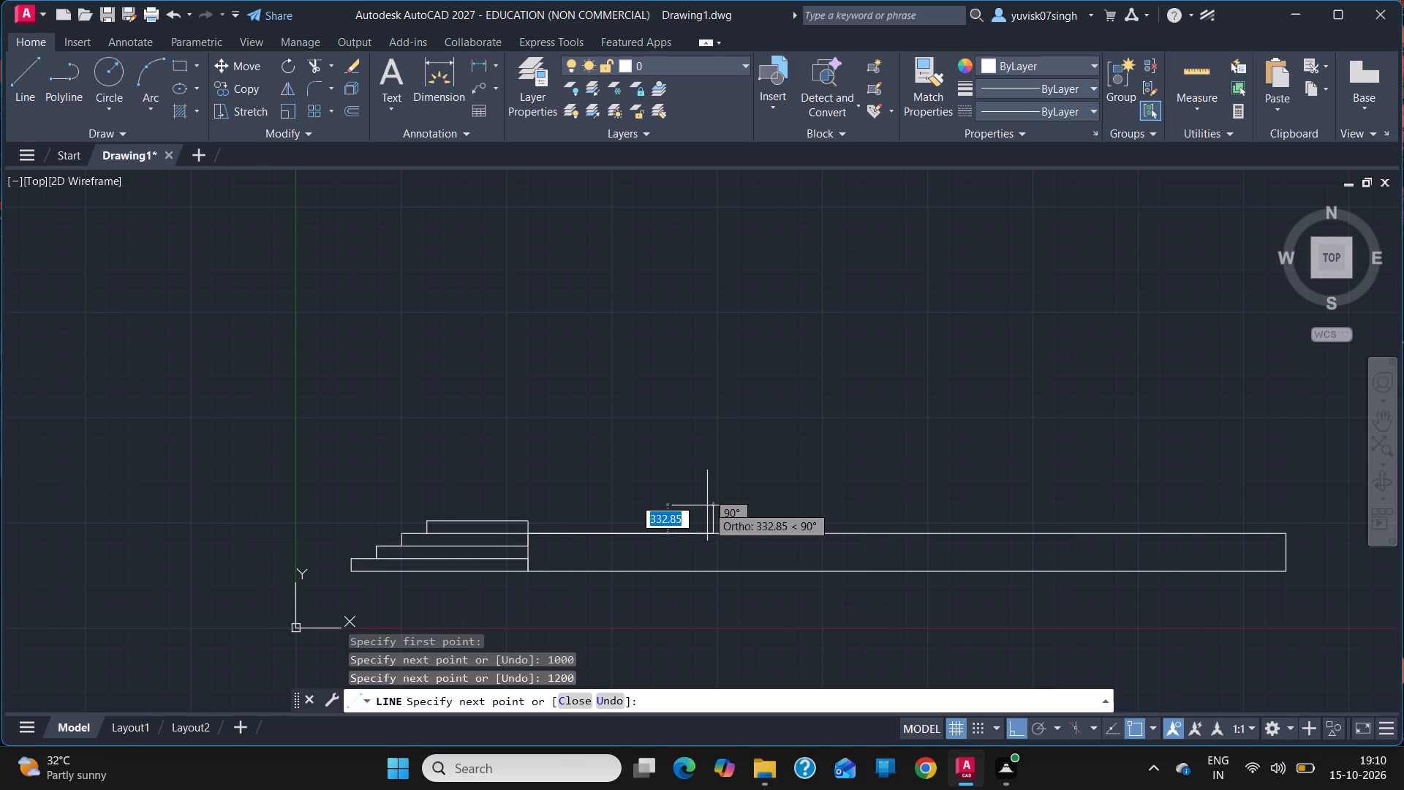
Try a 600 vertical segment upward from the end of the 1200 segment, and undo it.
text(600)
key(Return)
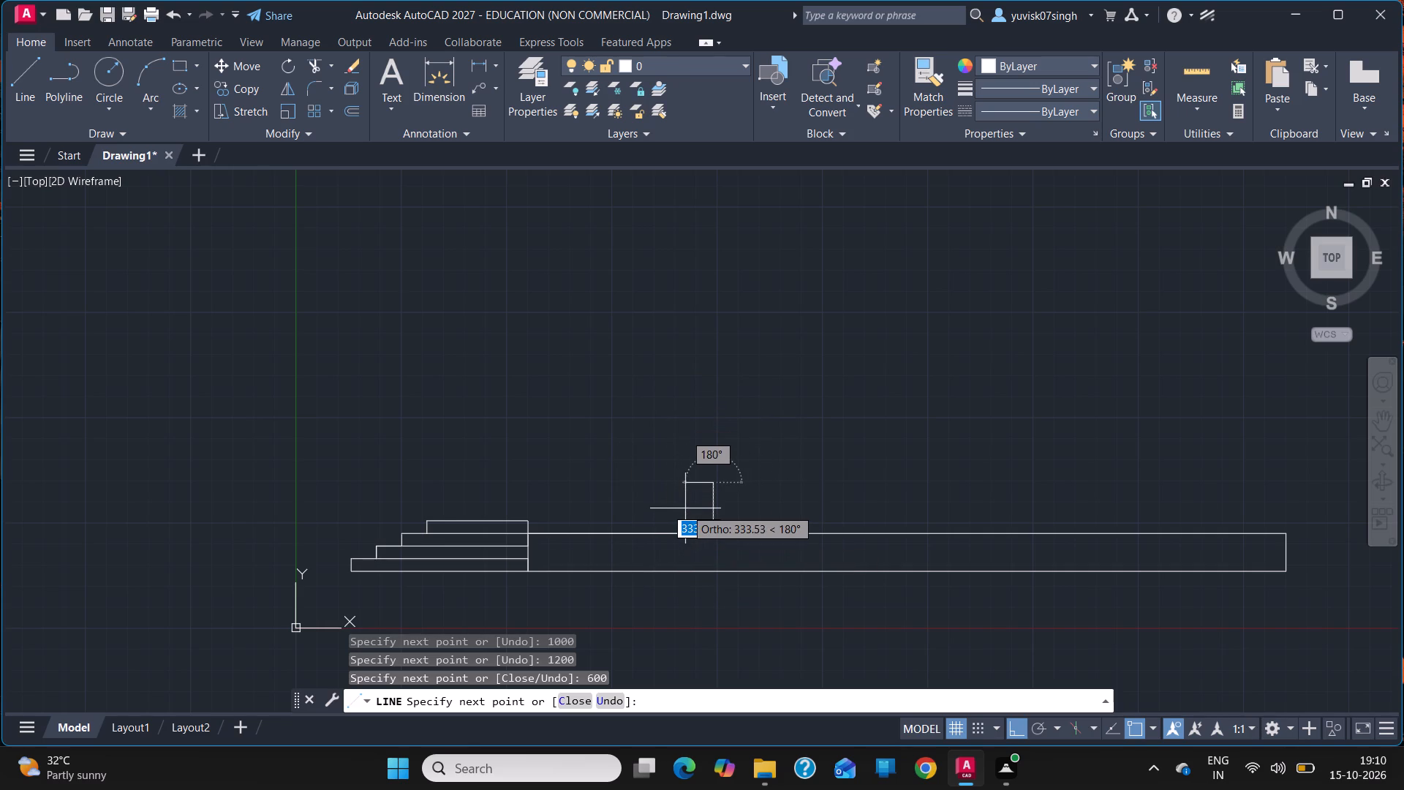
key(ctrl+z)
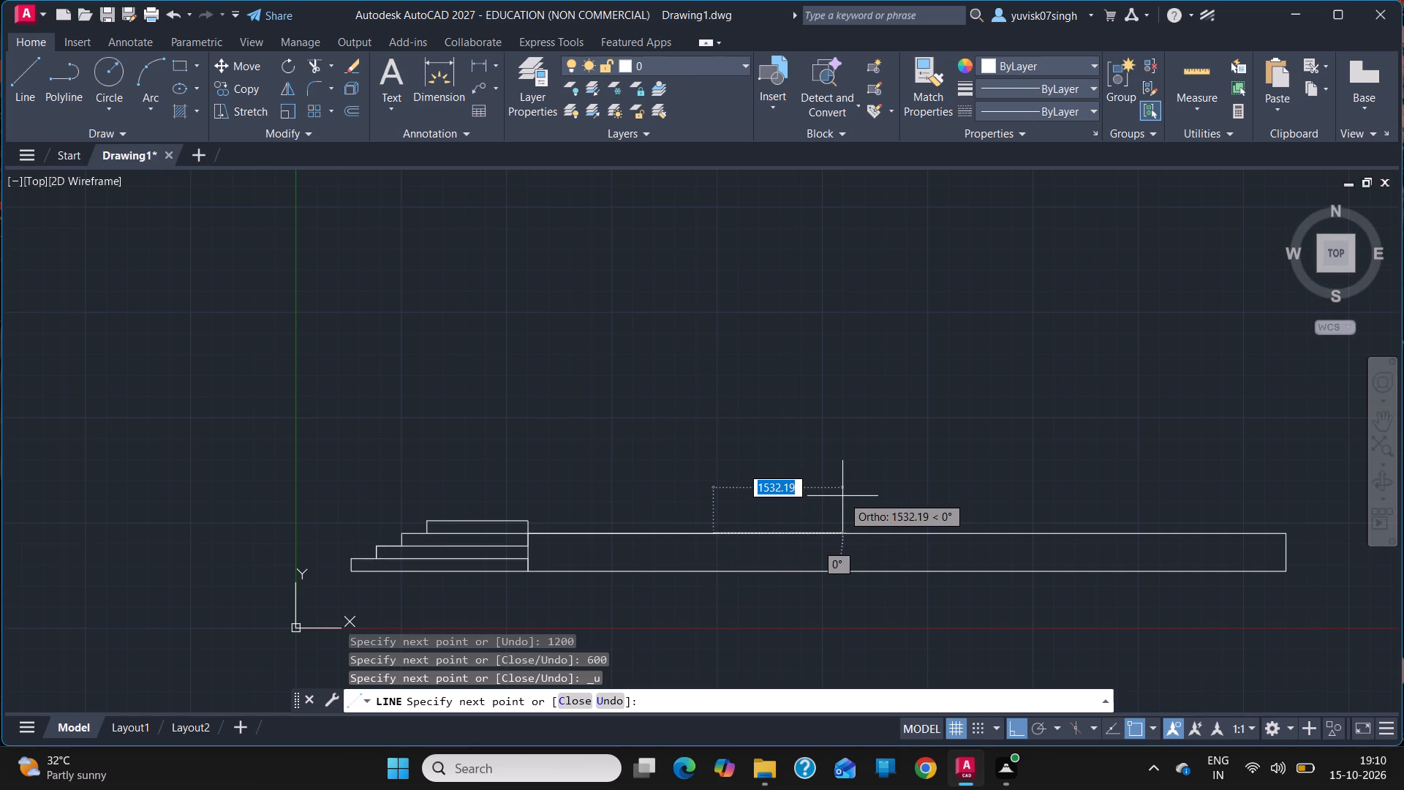
Add a 600 segment rightward along the base's top edge and draw a tall vertical line up from its end.
text(600)
key(Return)
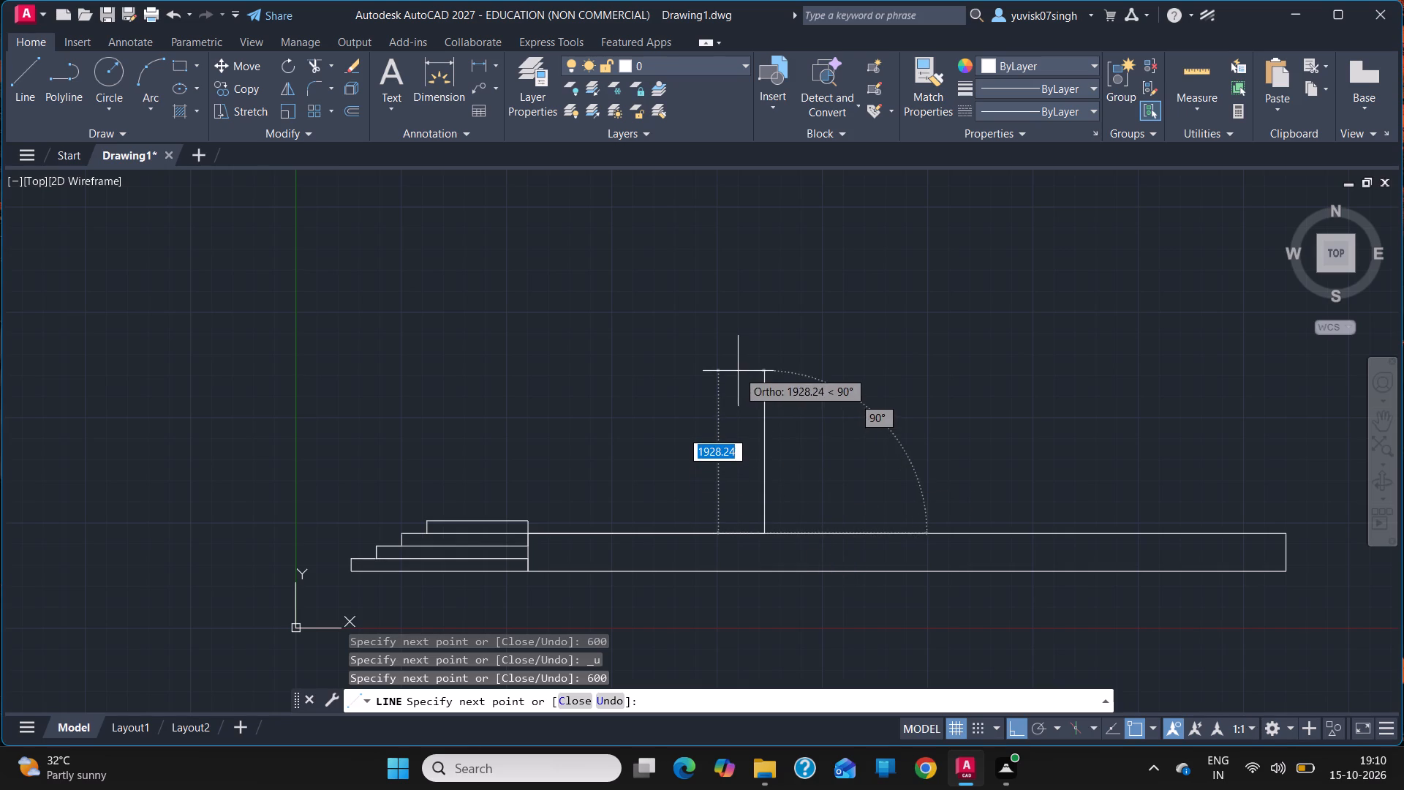
click(717, 244)
key(Escape)
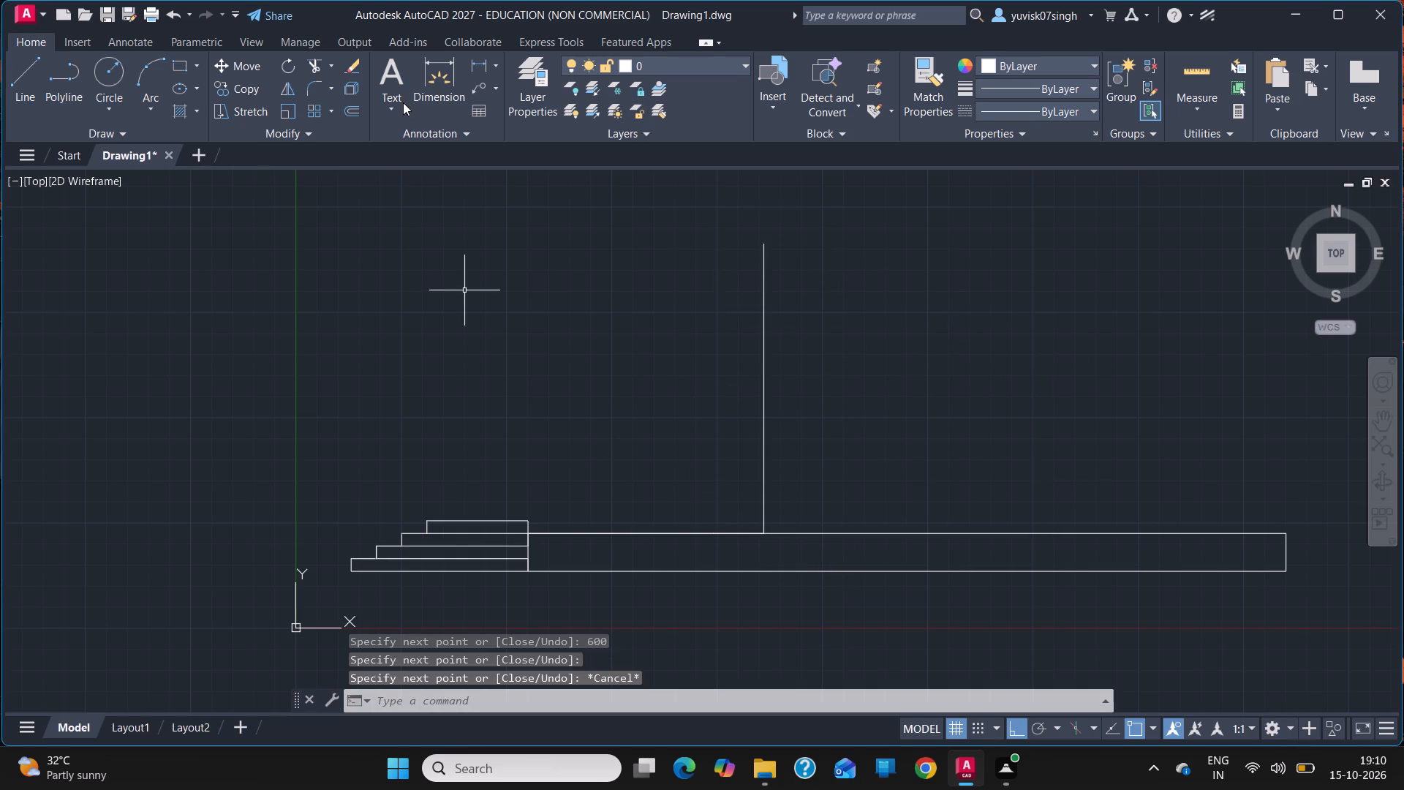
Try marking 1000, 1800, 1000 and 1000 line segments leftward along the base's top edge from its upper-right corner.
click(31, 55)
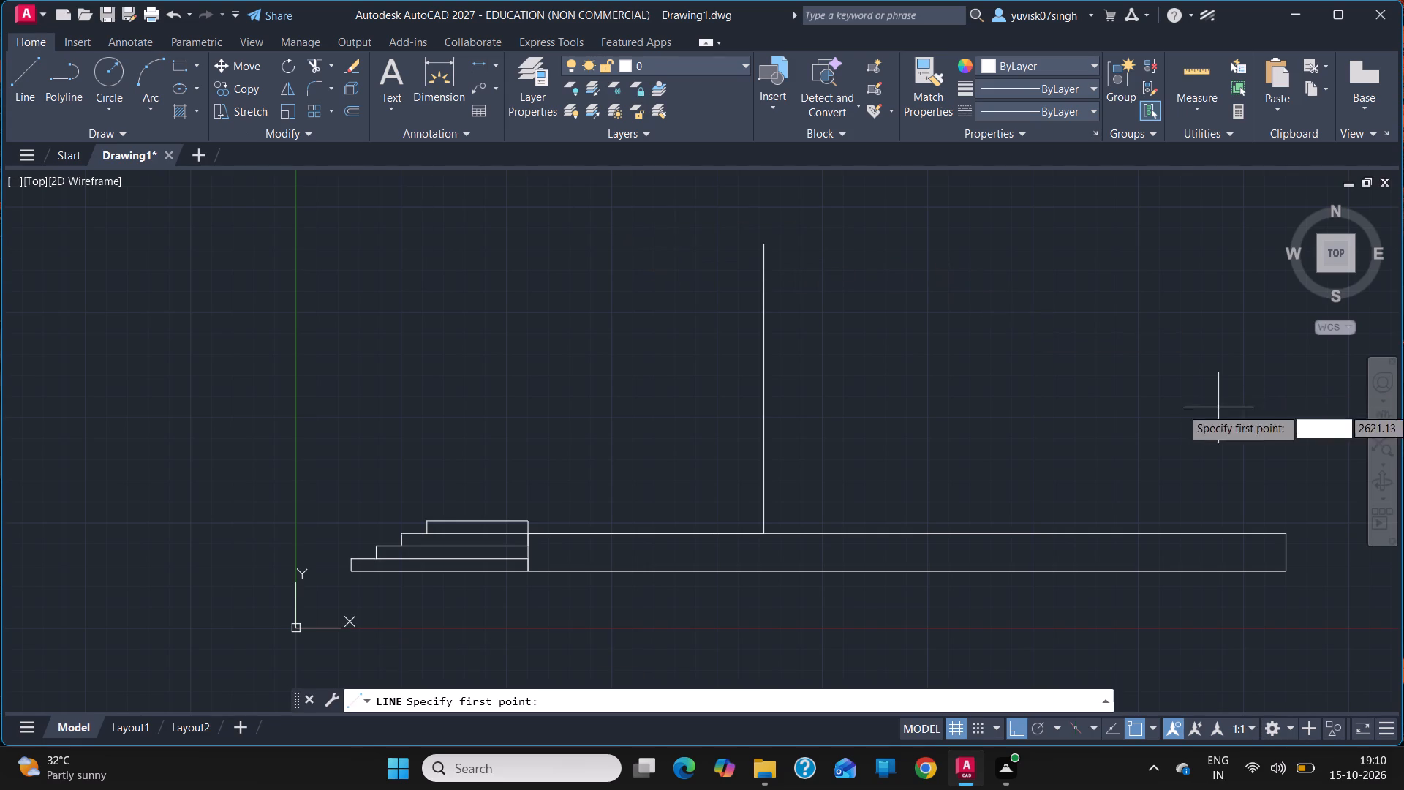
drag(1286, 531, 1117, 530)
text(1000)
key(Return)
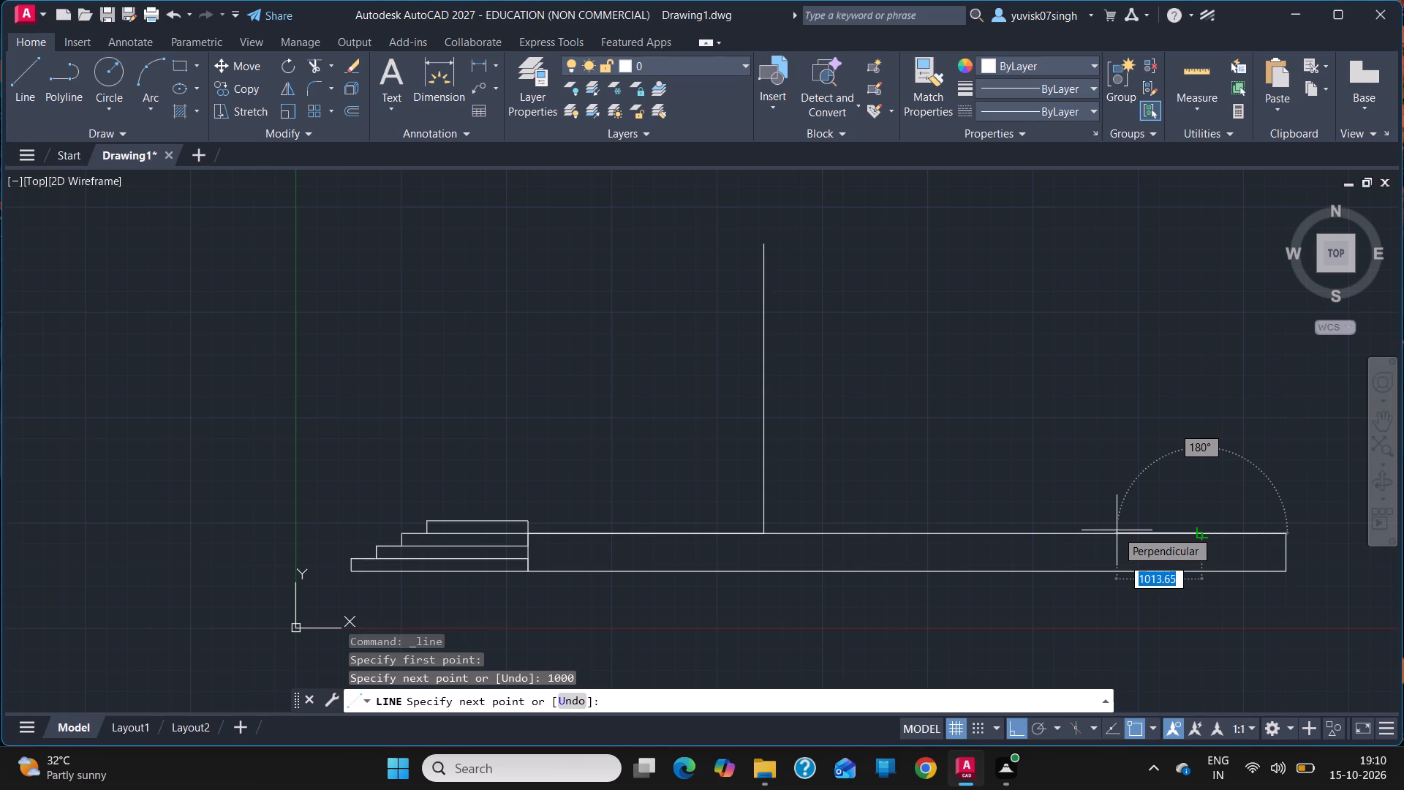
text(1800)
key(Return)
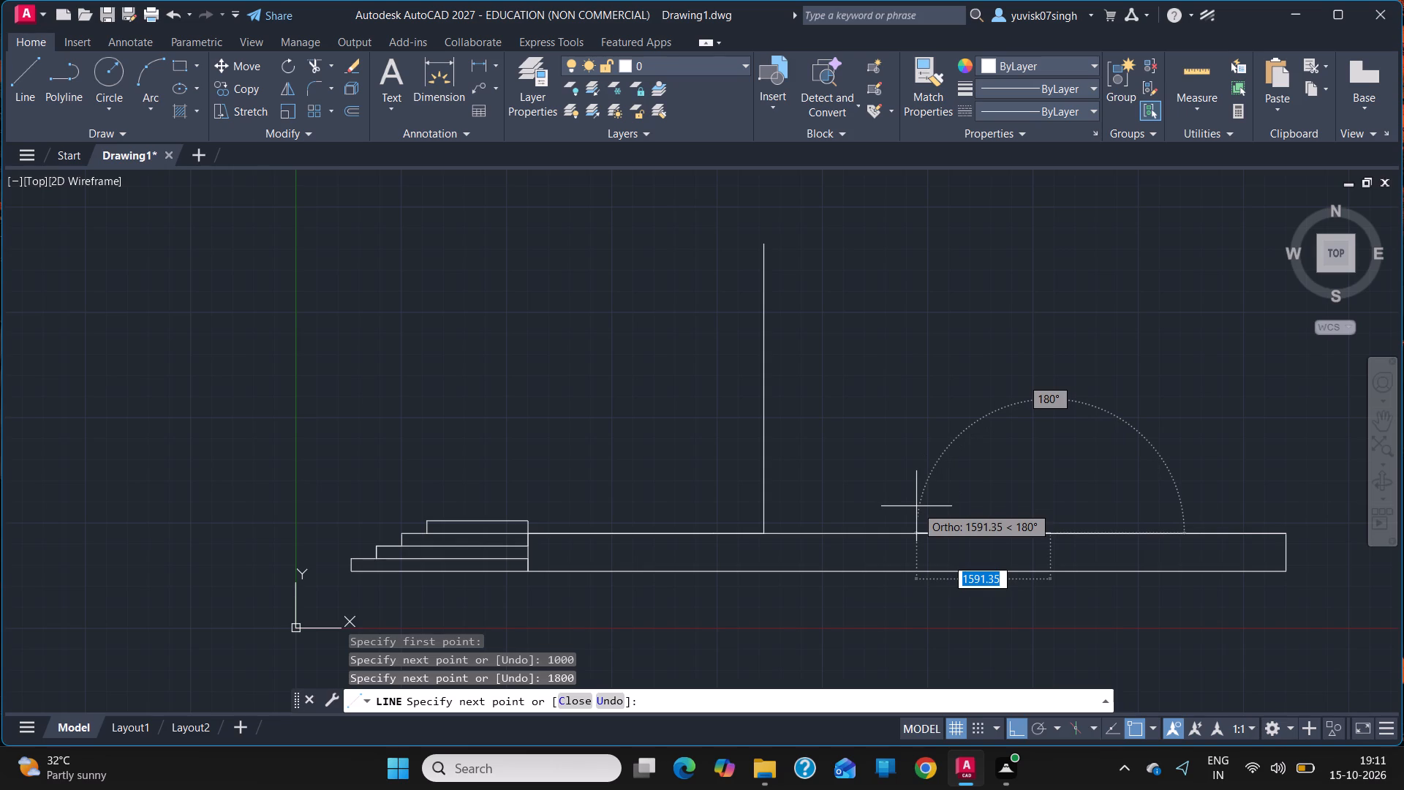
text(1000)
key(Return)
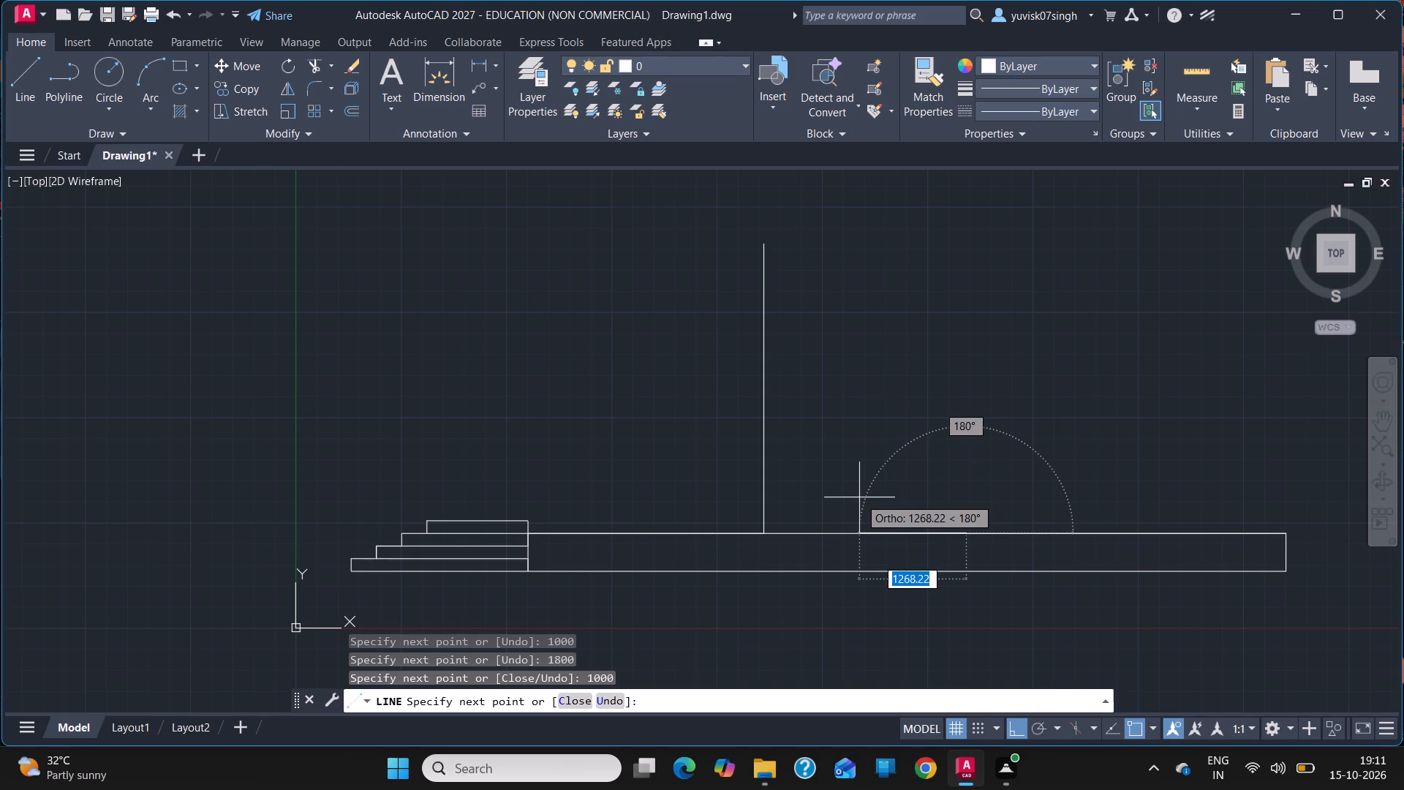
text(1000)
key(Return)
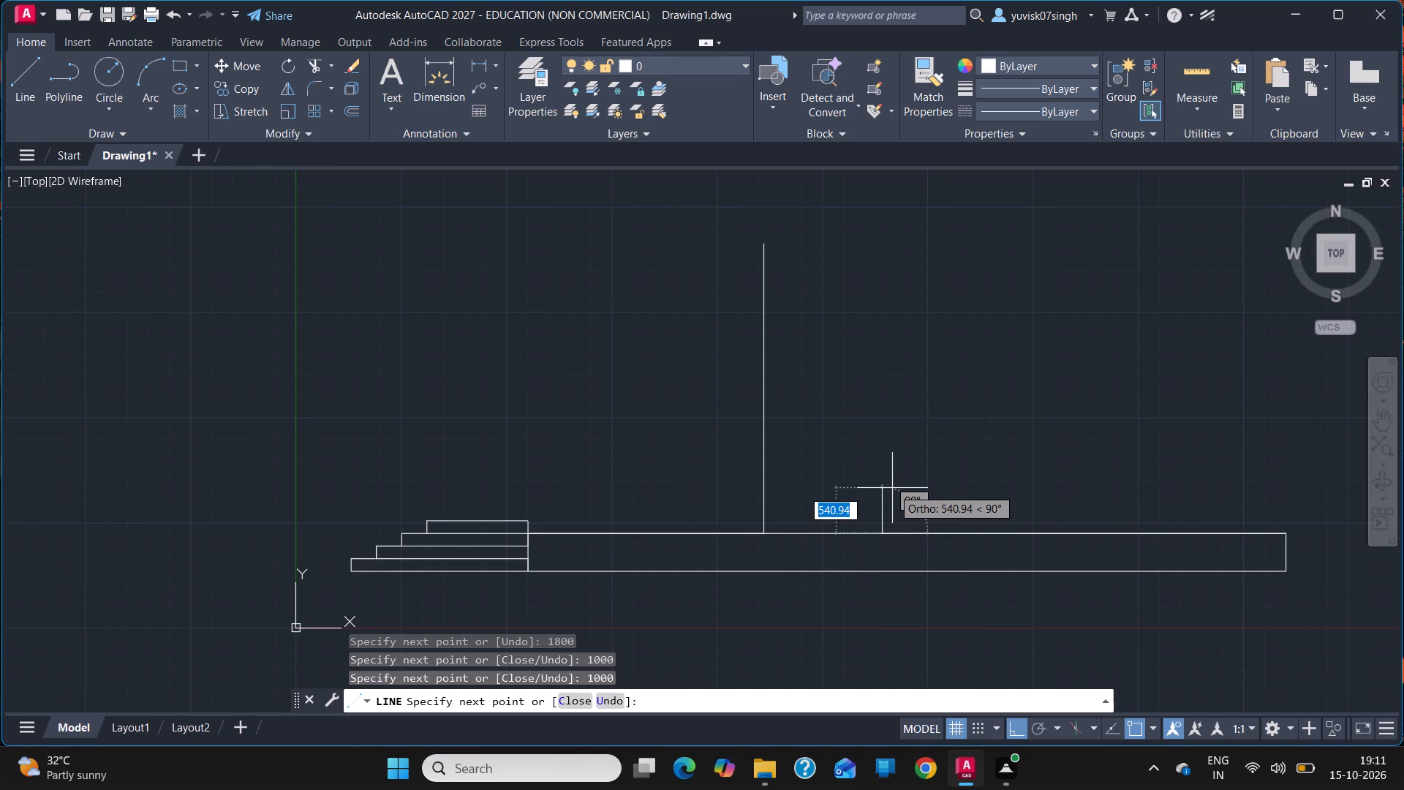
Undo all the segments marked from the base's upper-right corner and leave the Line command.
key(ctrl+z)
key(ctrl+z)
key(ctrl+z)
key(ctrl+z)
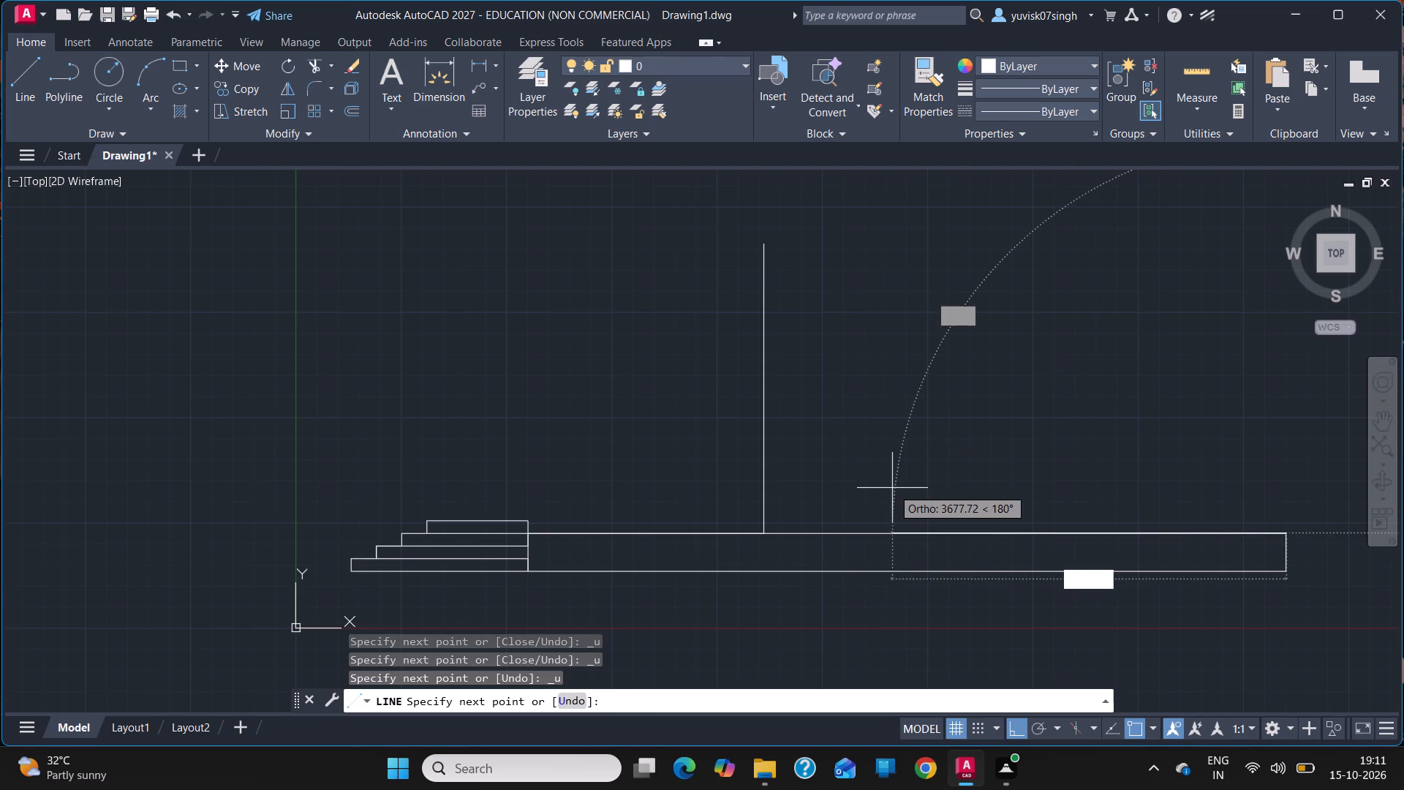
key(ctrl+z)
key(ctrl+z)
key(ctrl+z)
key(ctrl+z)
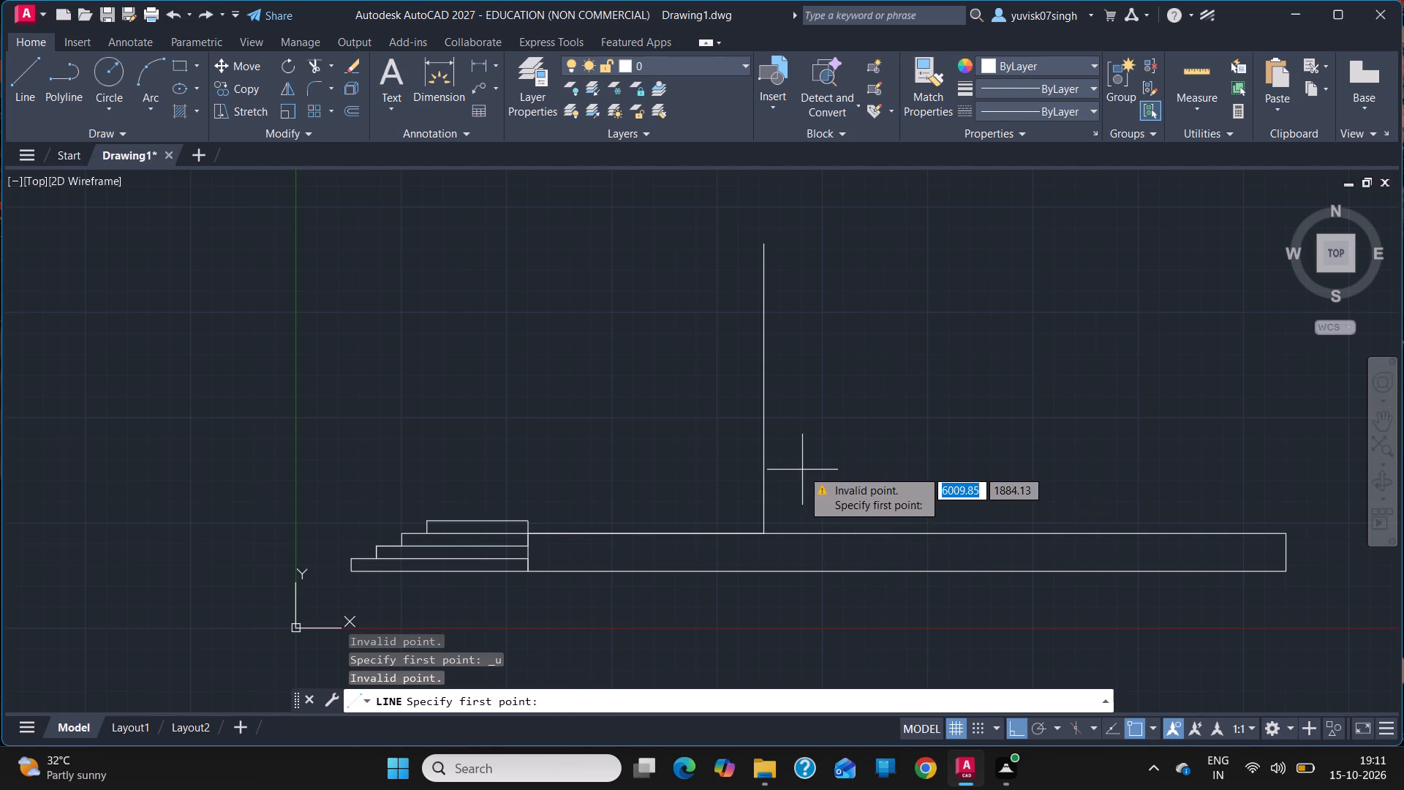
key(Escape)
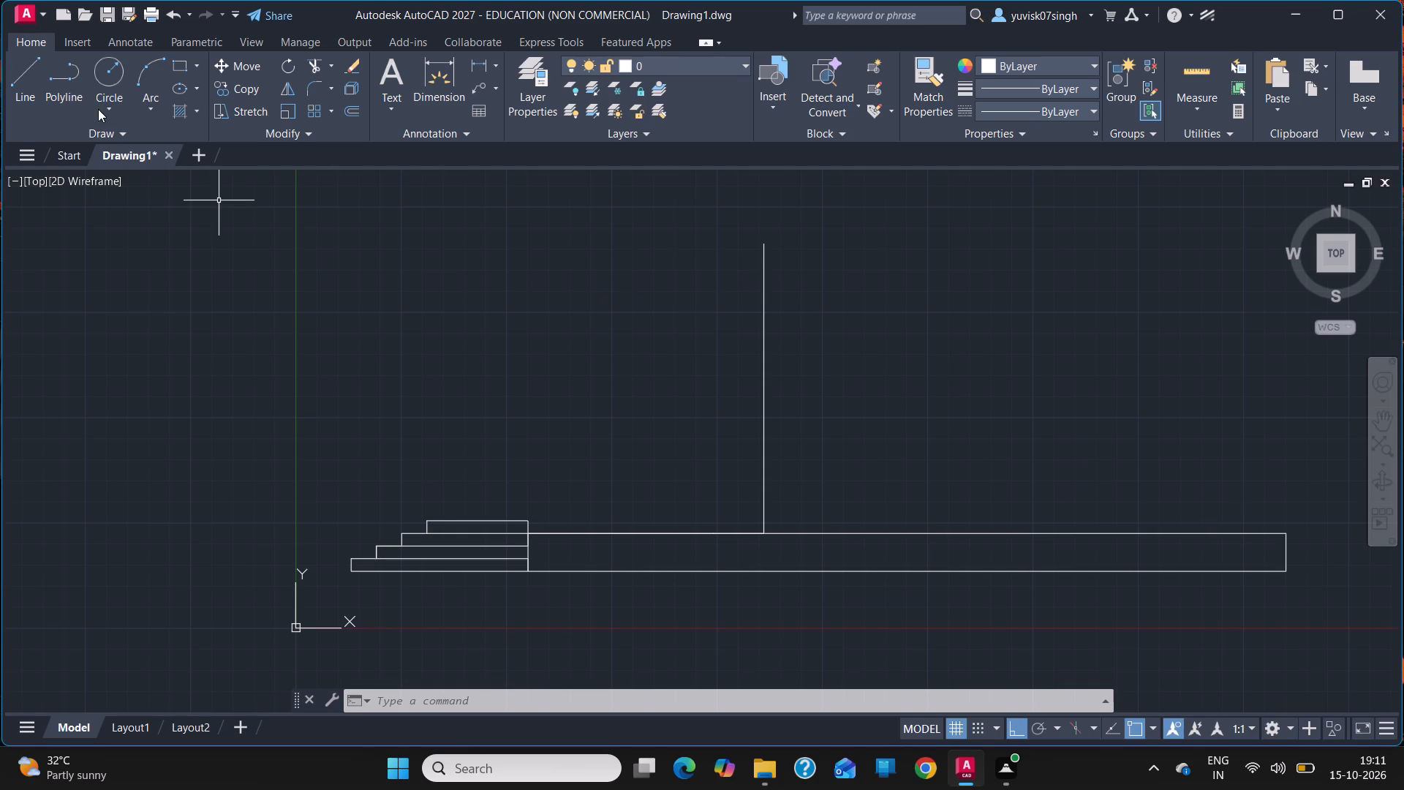
Start a line at the base's upper-right corner and run a 700 segment leftward along the base's top edge.
click(20, 70)
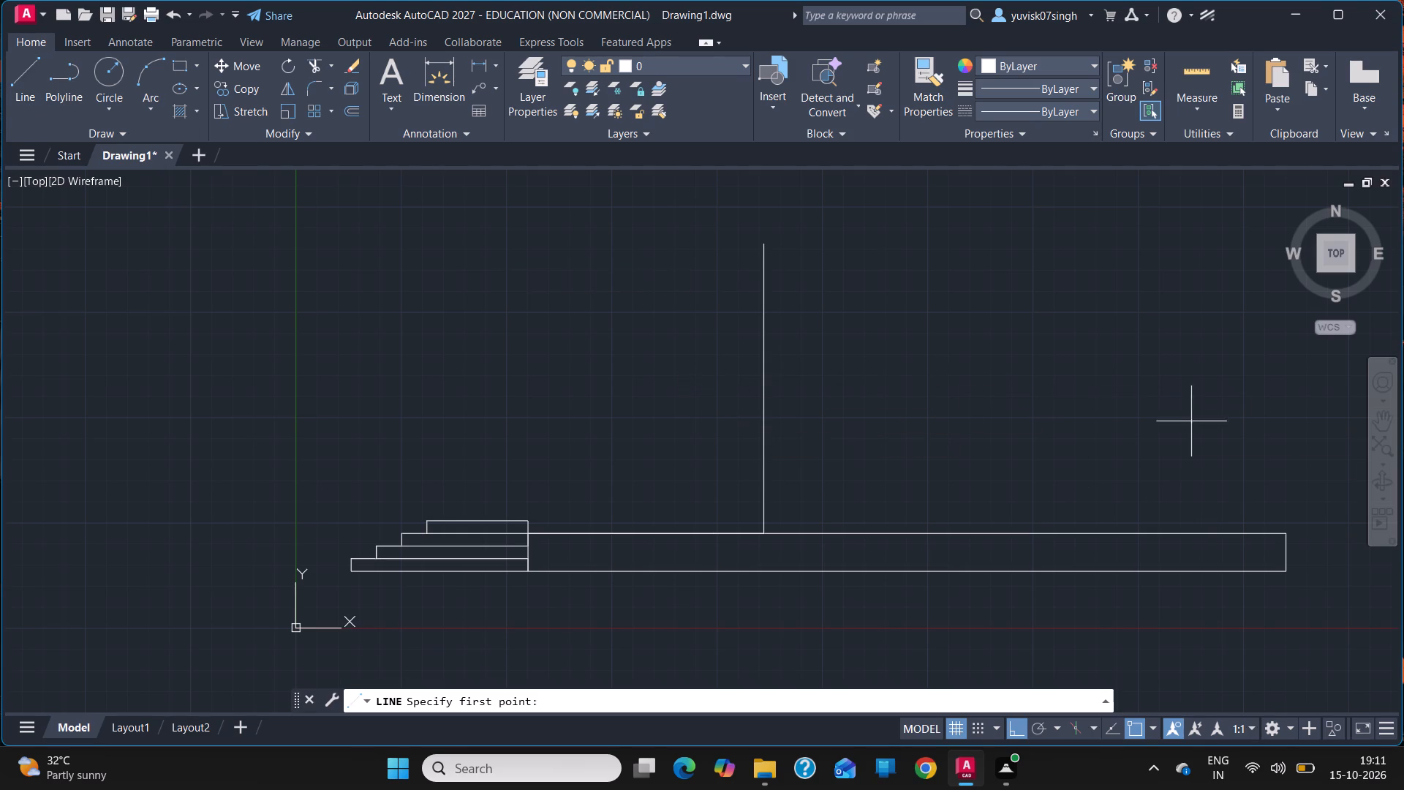
drag(1285, 537, 1177, 527)
text(600)
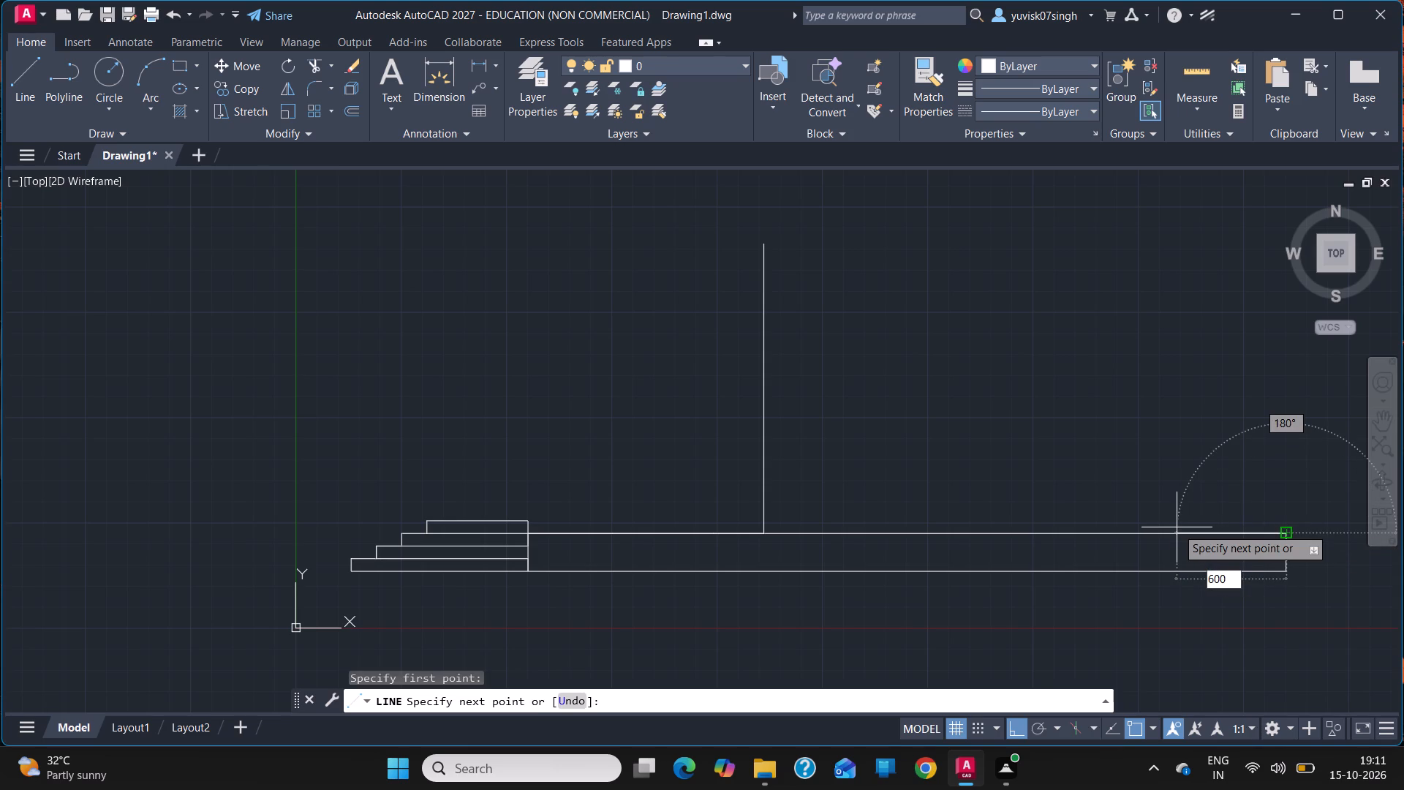
key(Return)
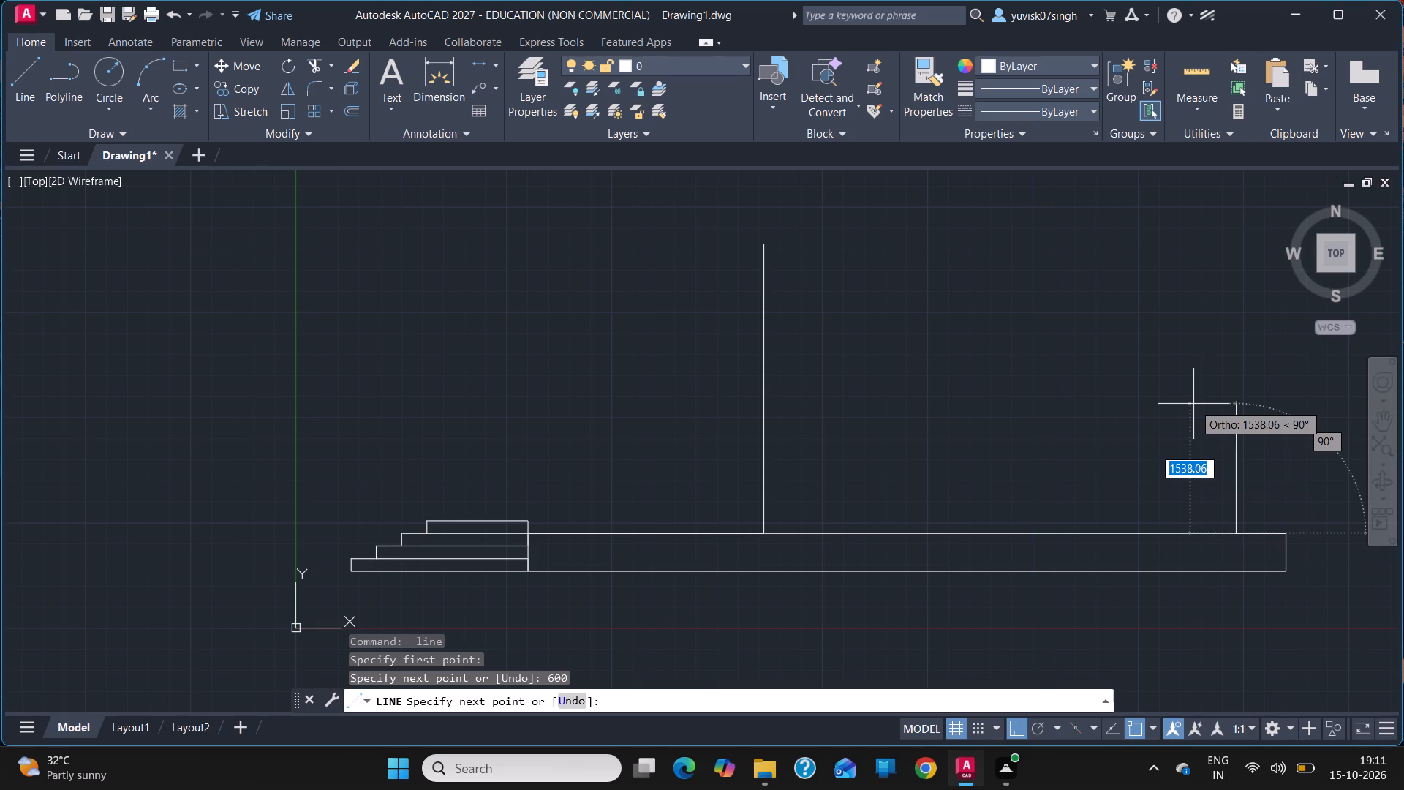
key(ctrl+z)
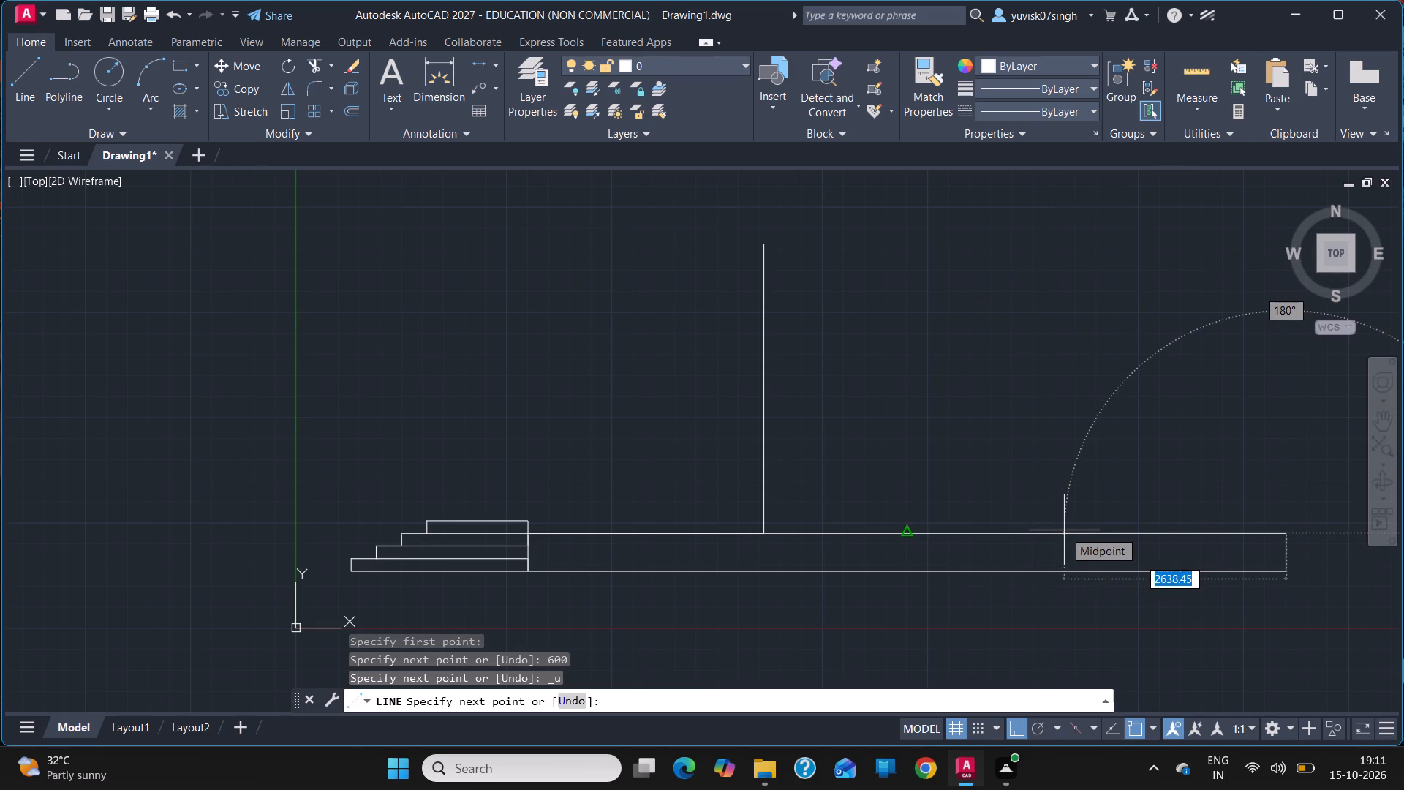
text(700)
key(Return)
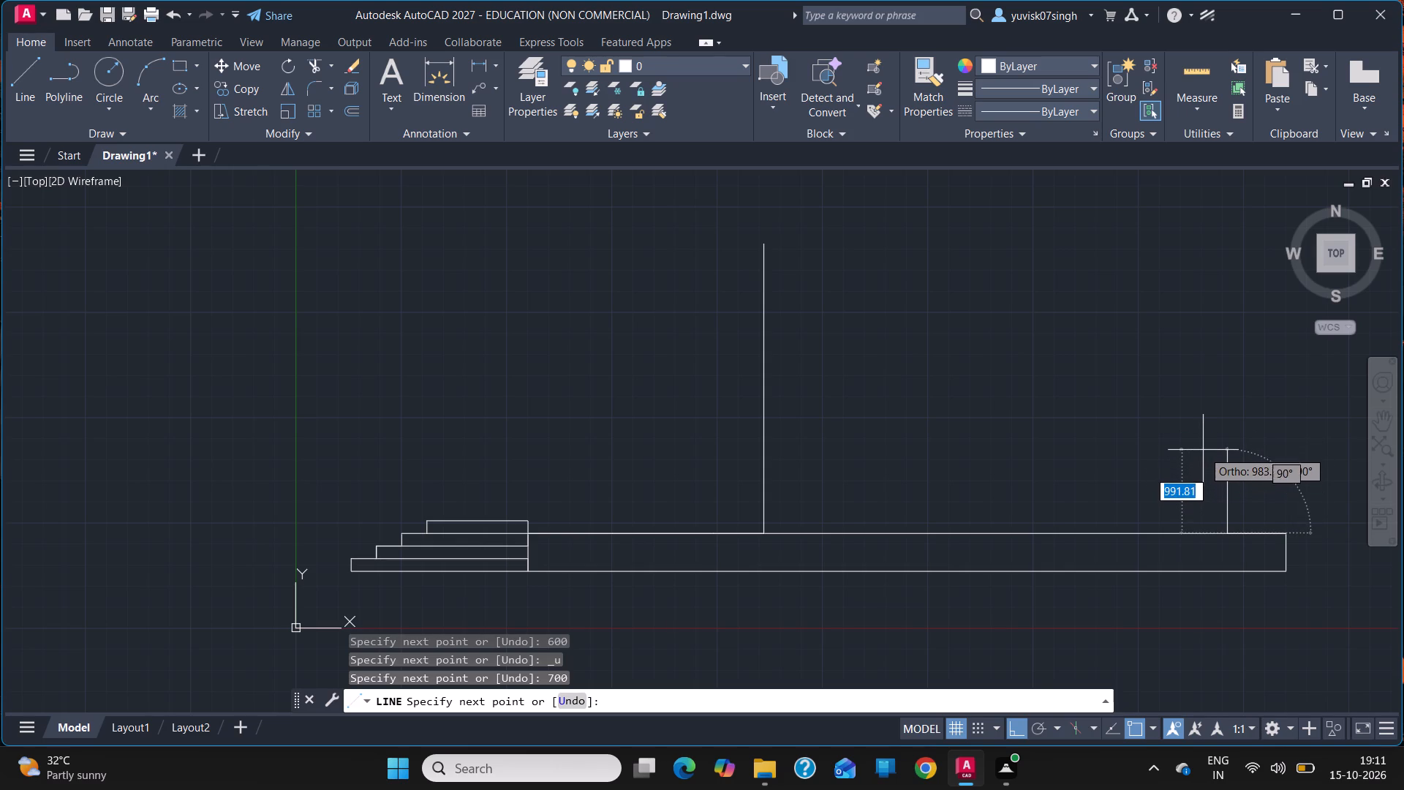
Continue up 100, draw an 1800 by 1200 window rectangle extending leftward, and carry its far side 100 down to the base.
text(100)
key(Return)
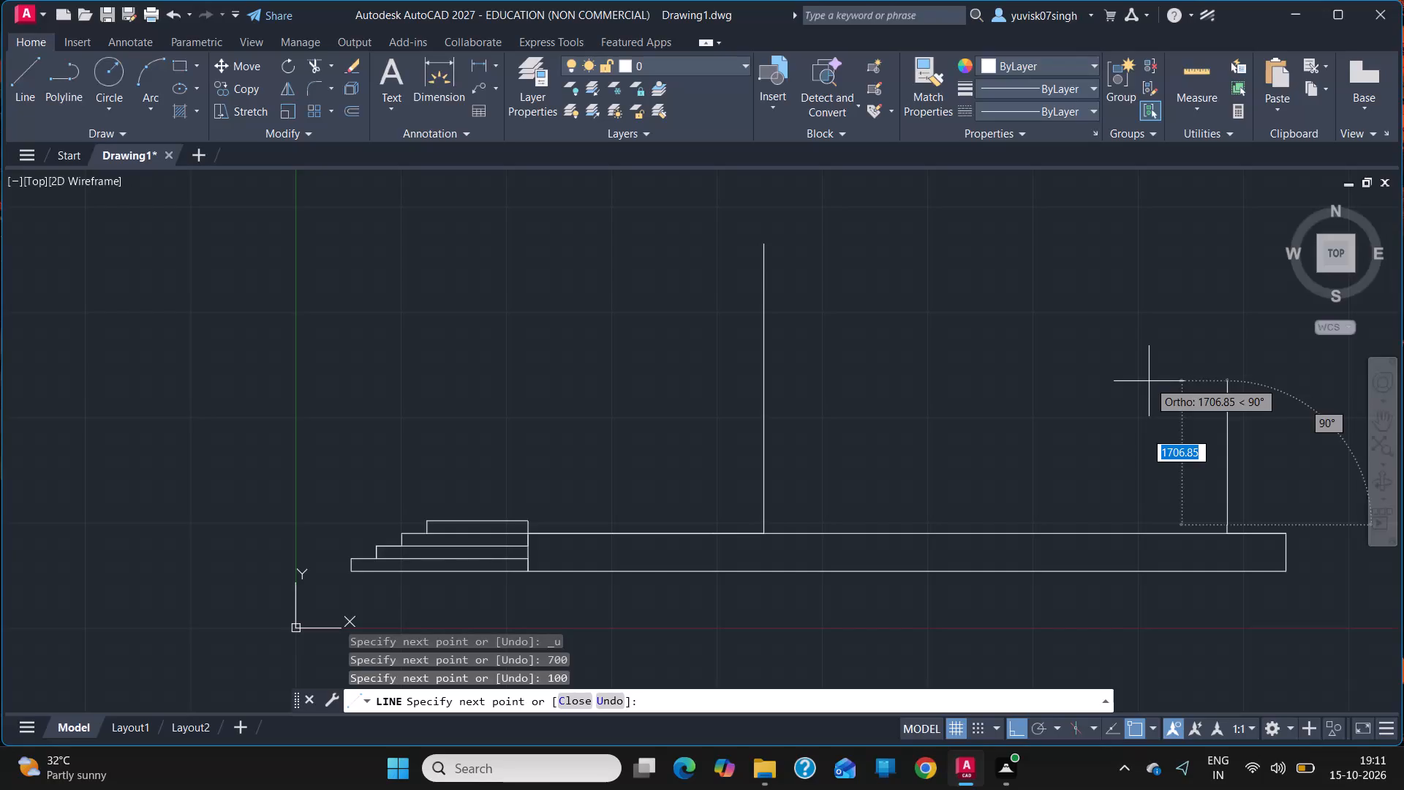
text(1200)
key(Return)
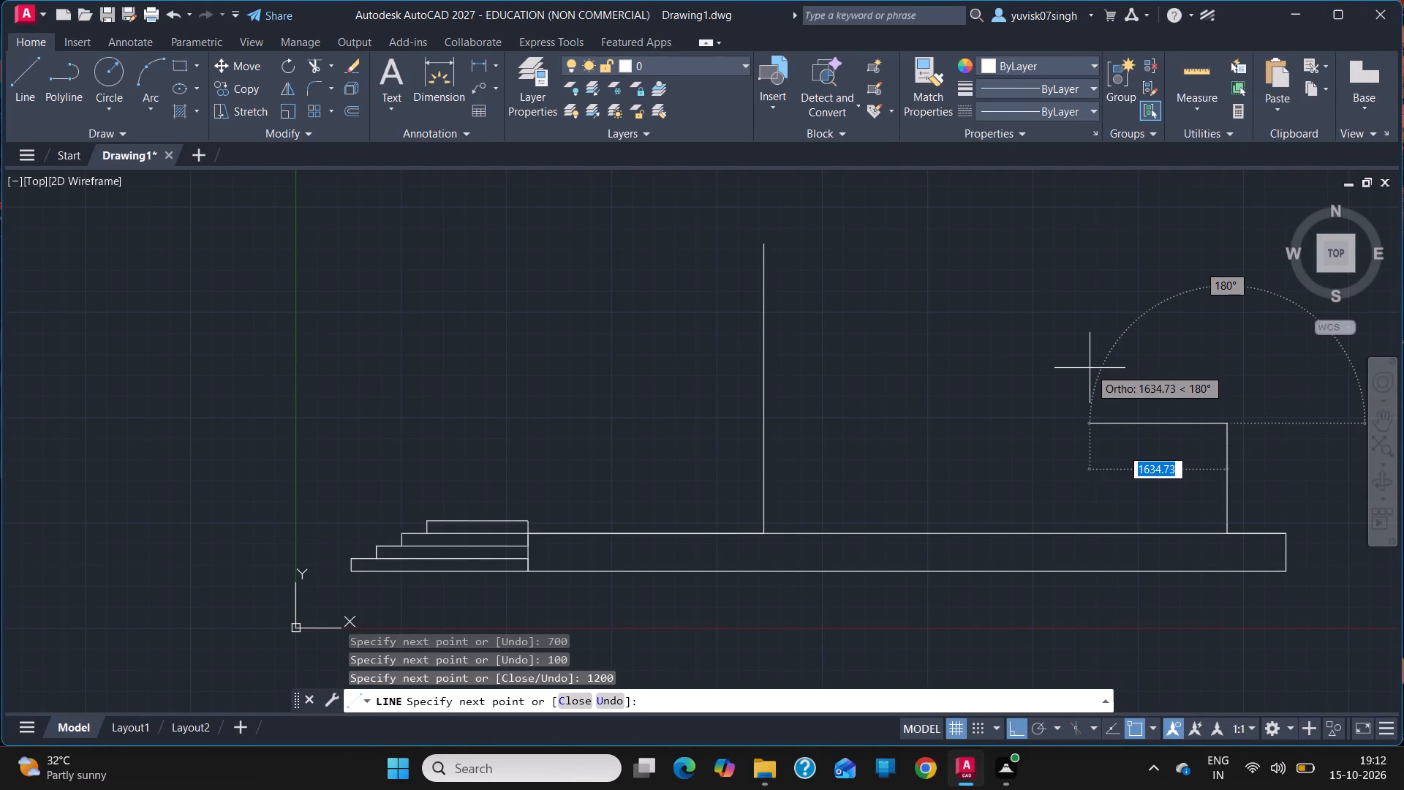
key(1)
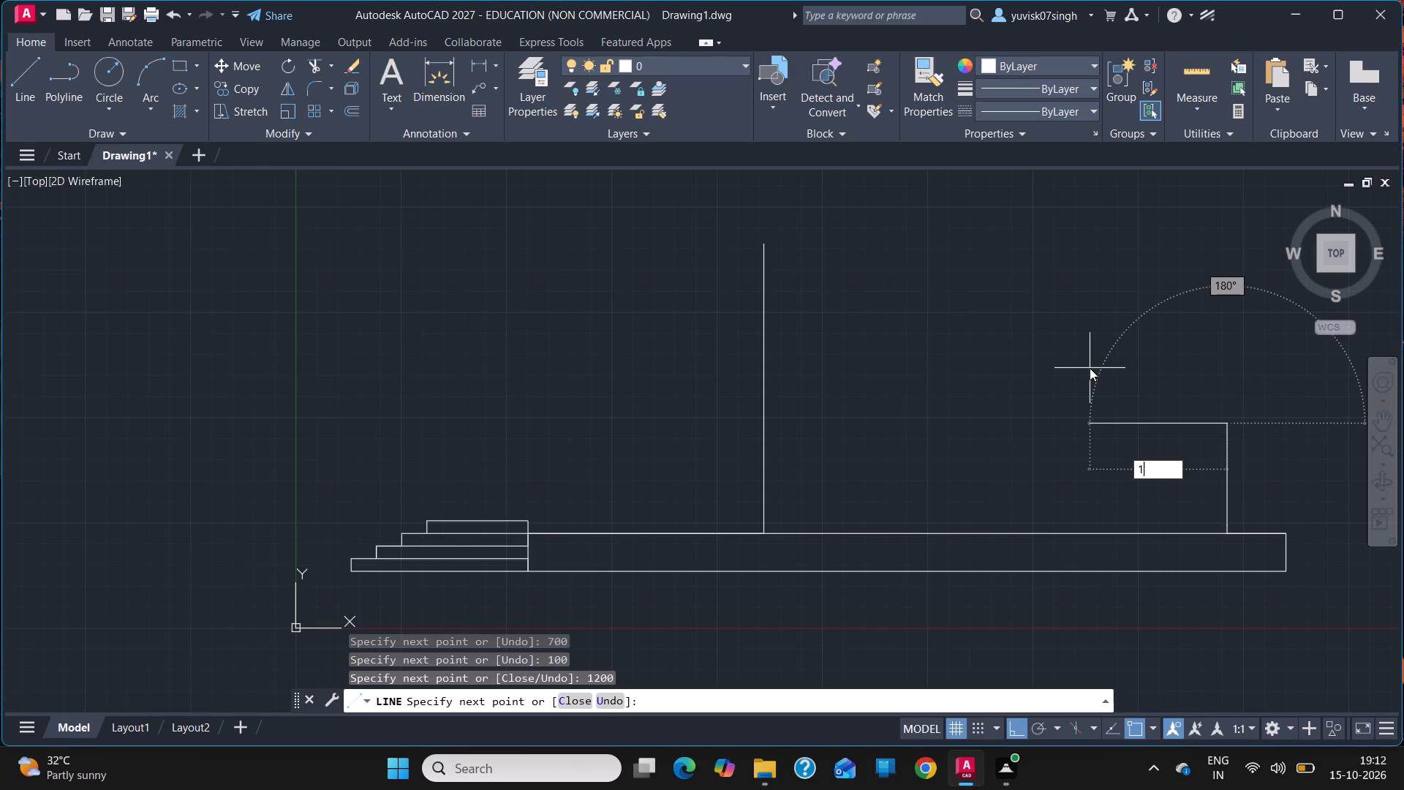
text(800)
key(Return)
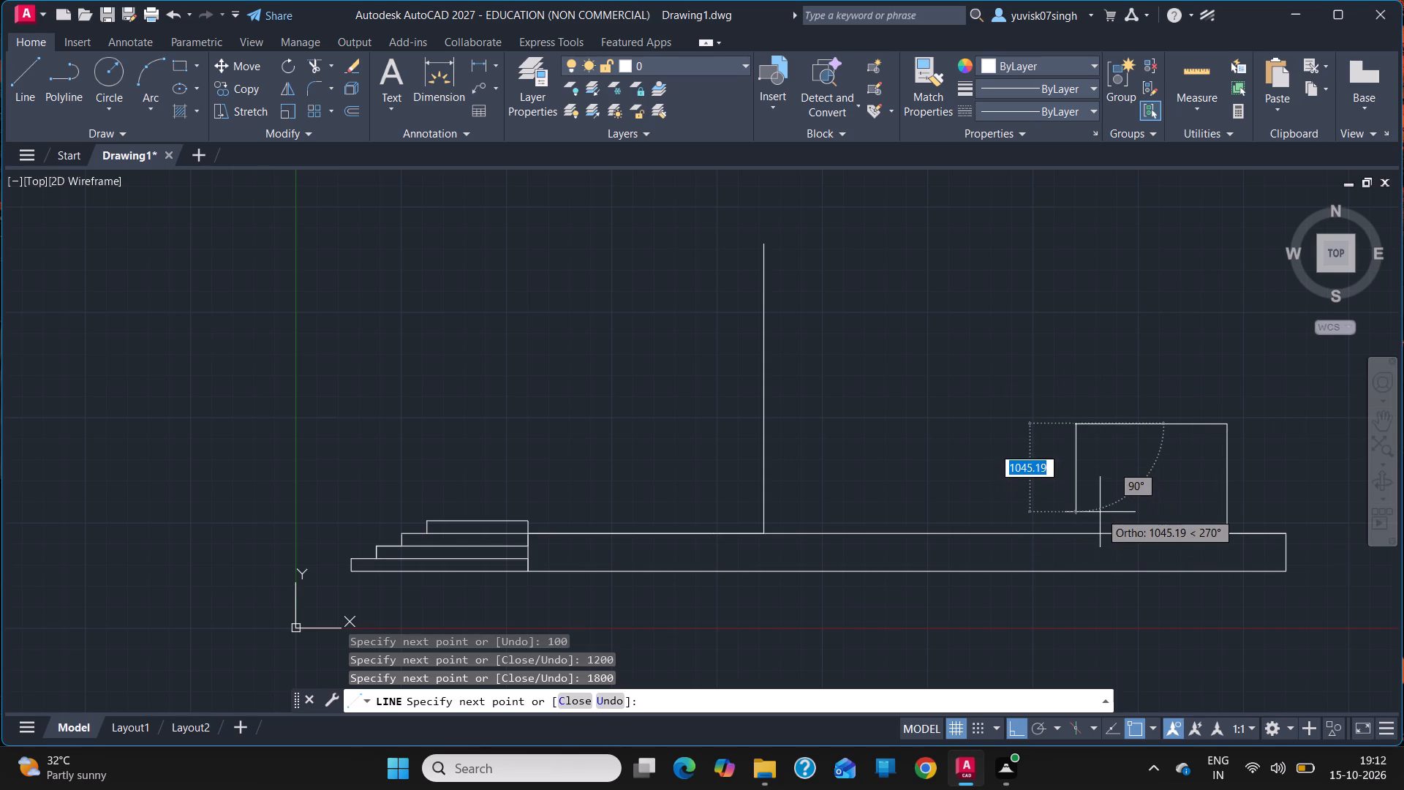
text(1200)
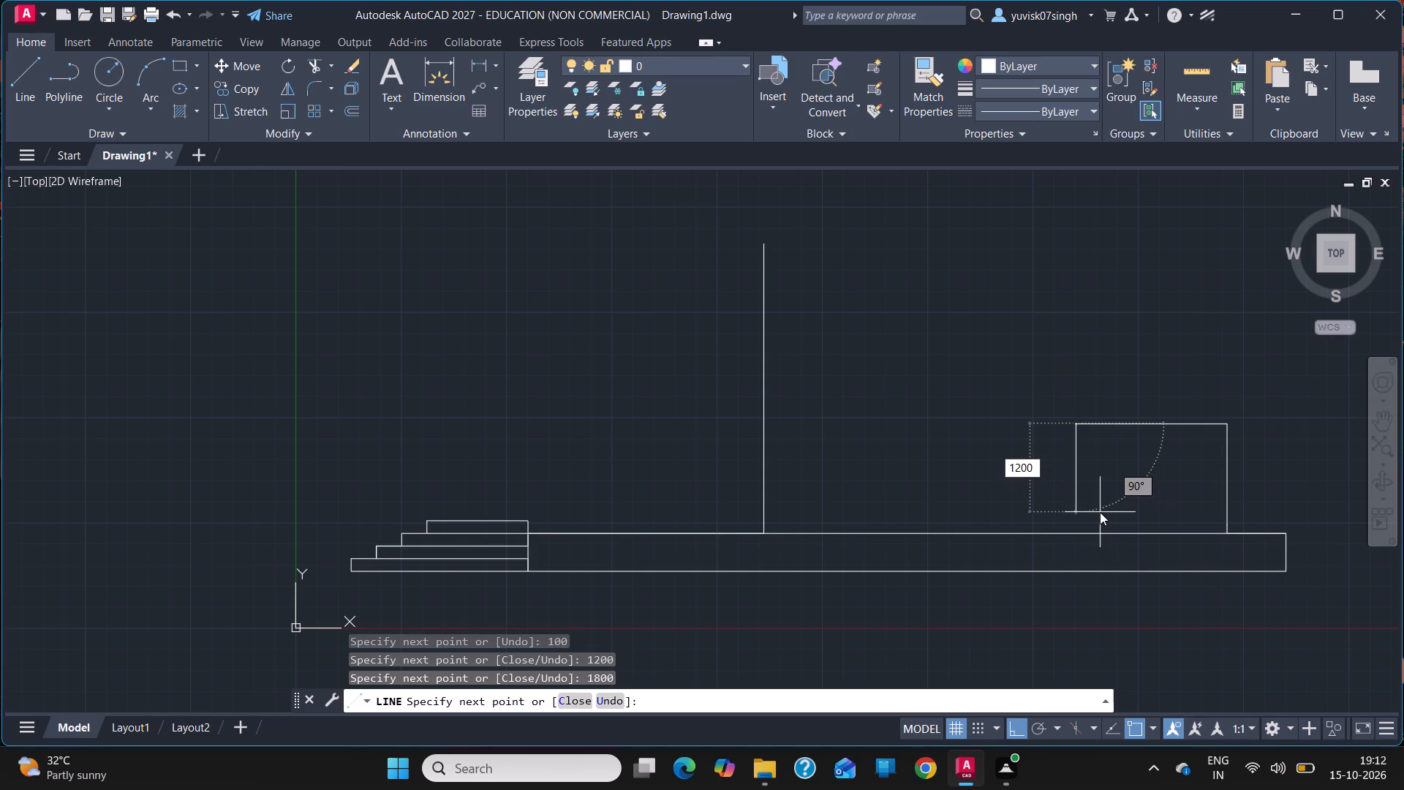
key(Return)
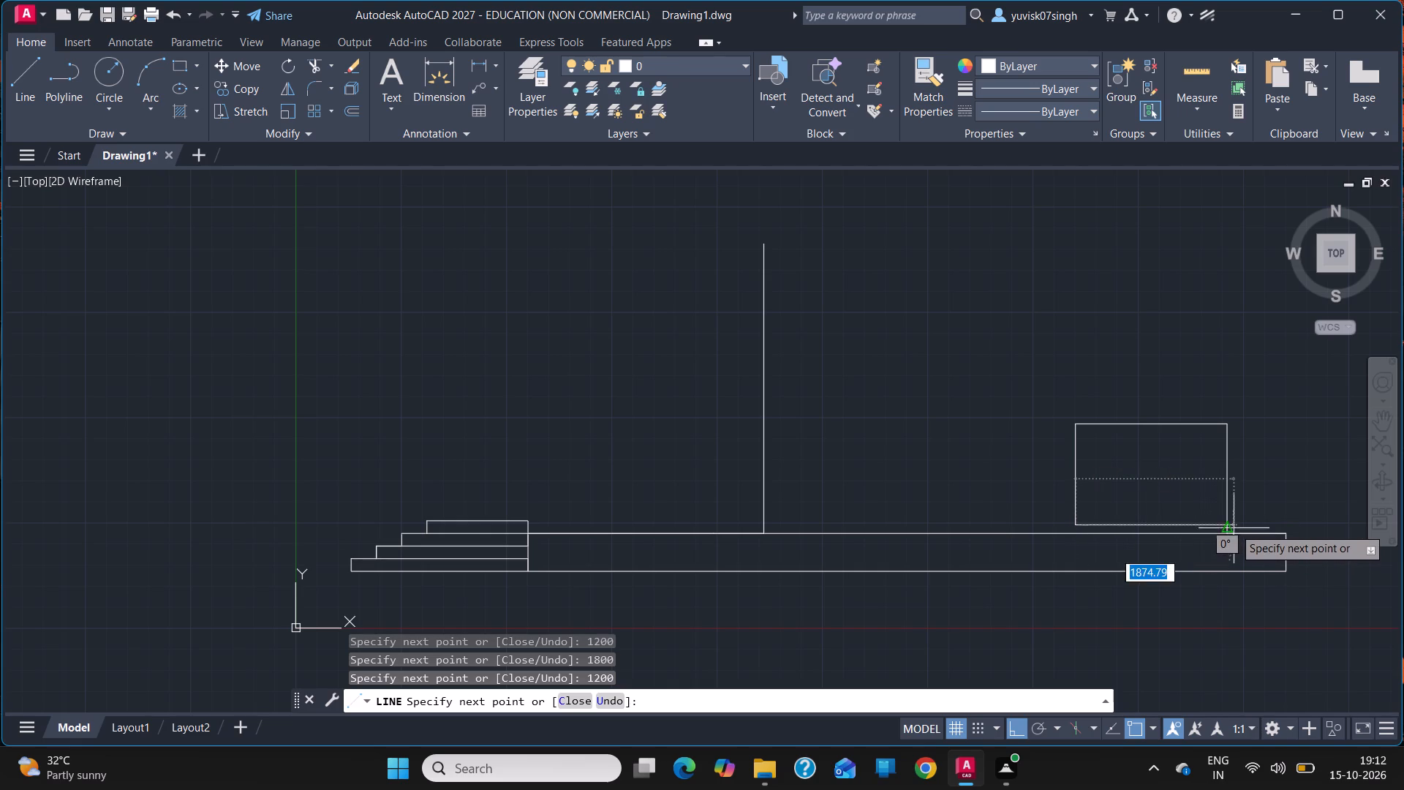
click(1228, 524)
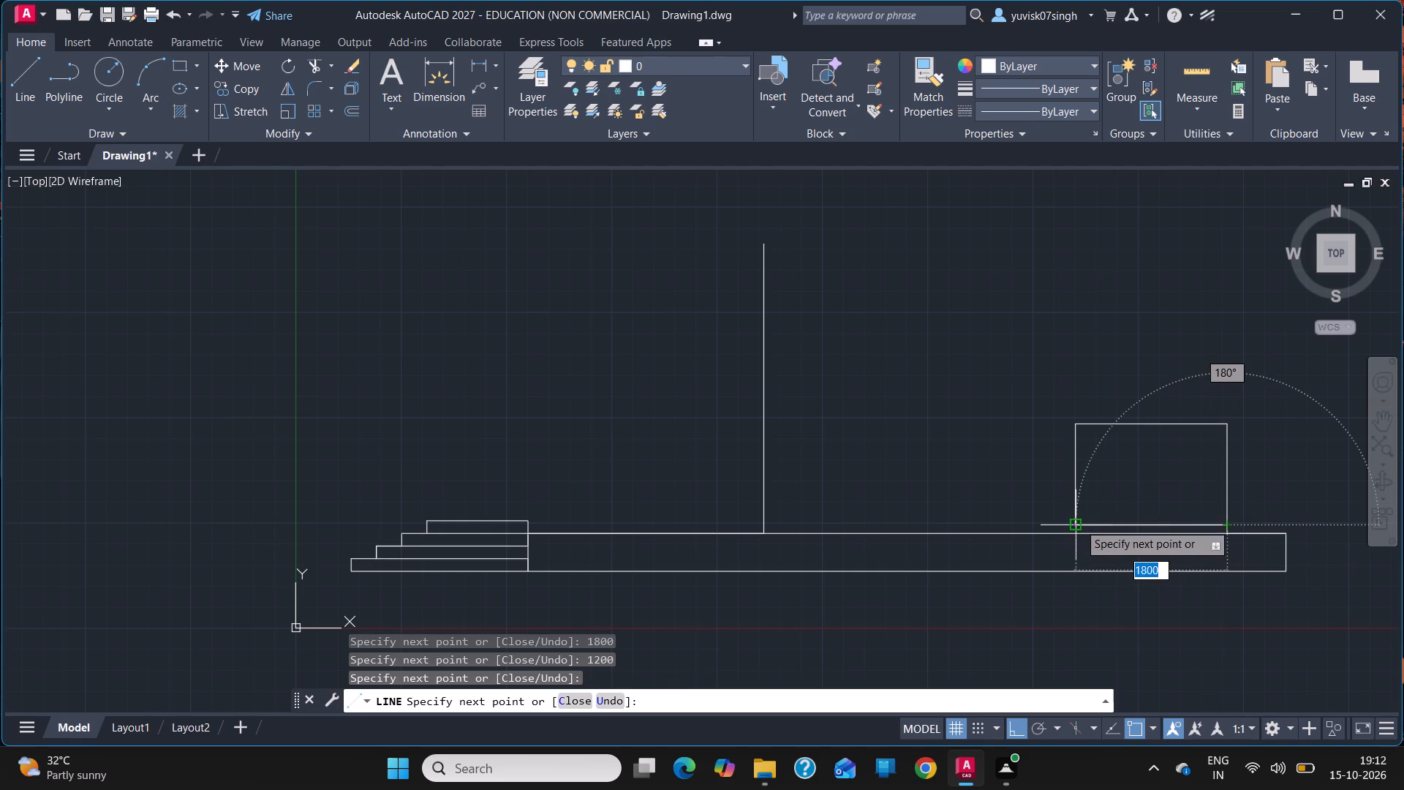
click(1076, 520)
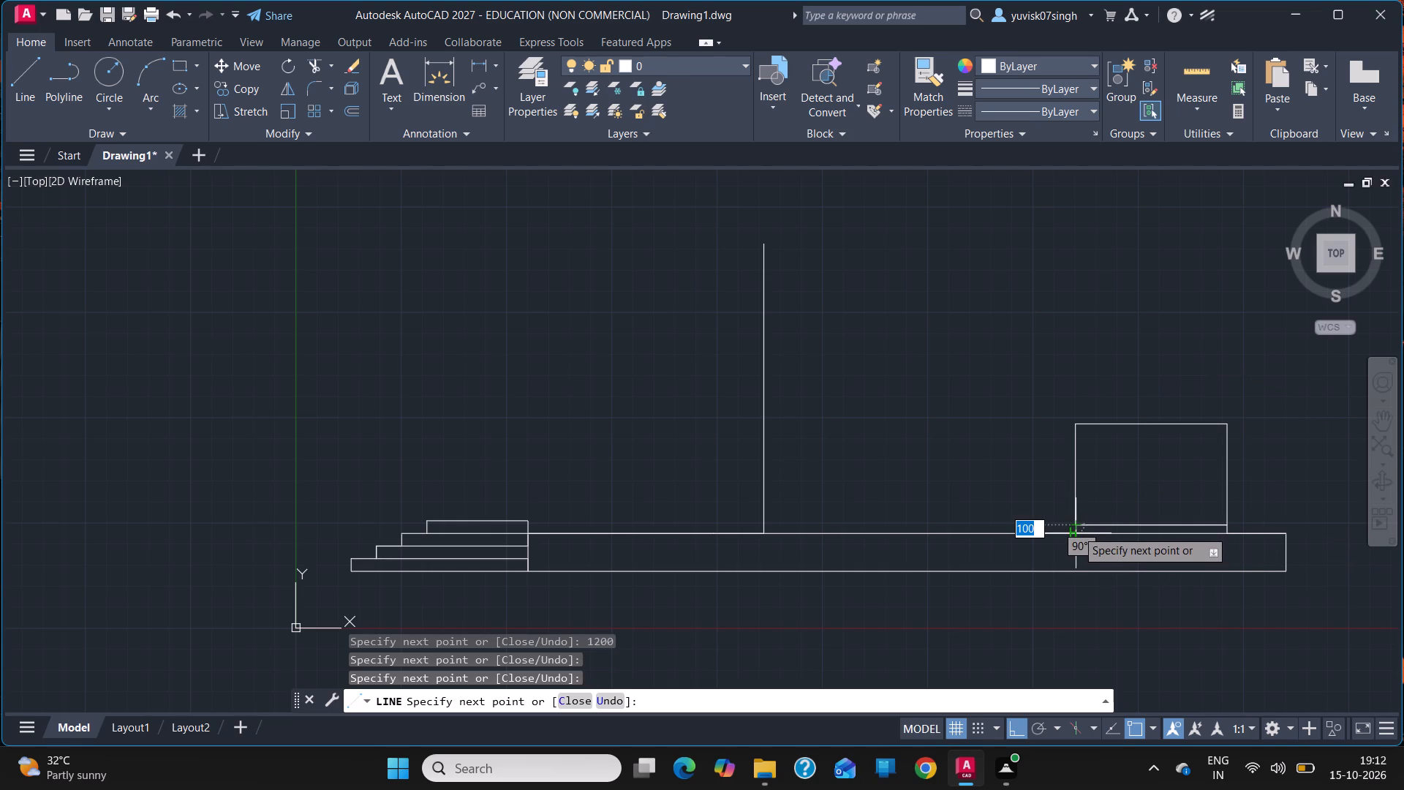
click(1076, 529)
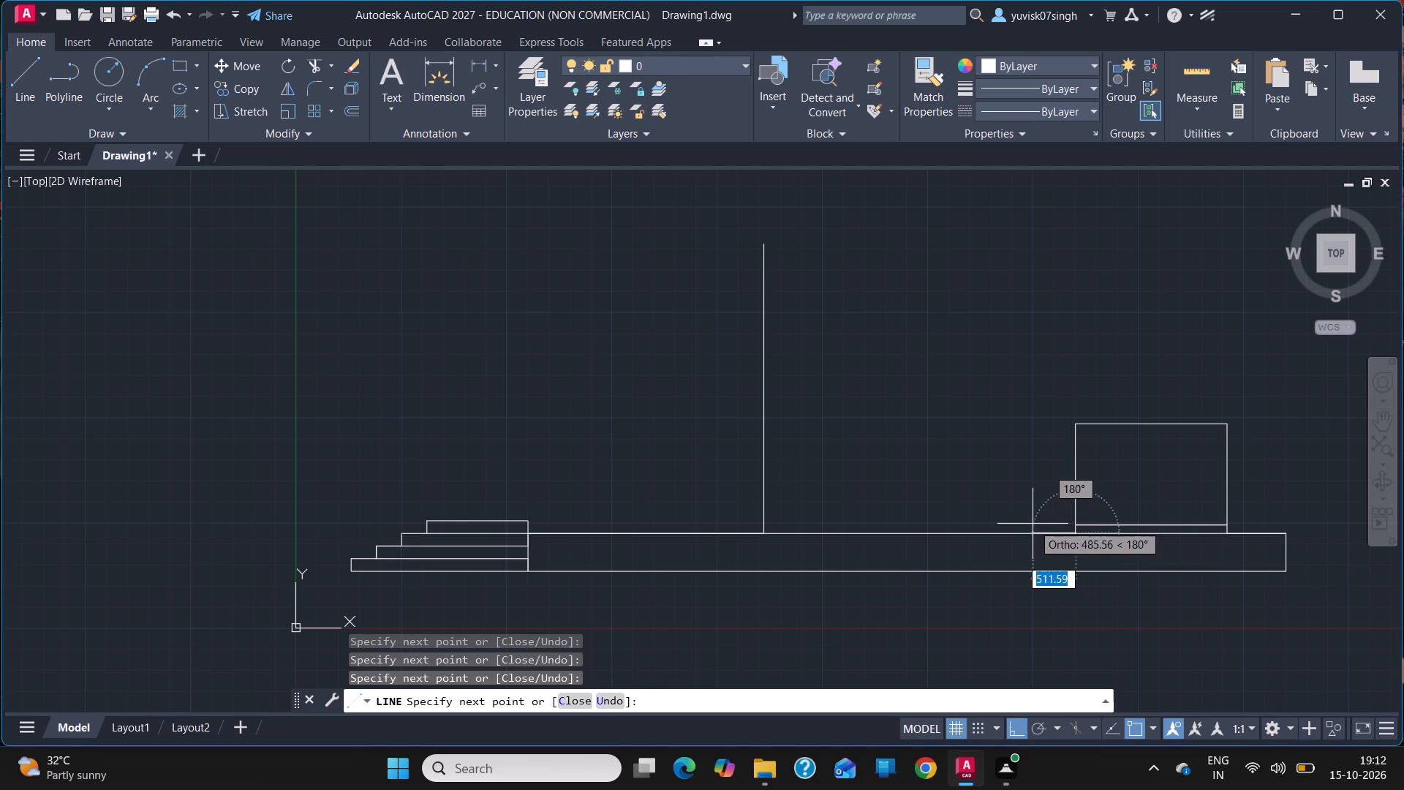
Continue 900 leftward along the base's top edge and draw a 1000 wide opening with 1200 plus 100 high sides.
text(900)
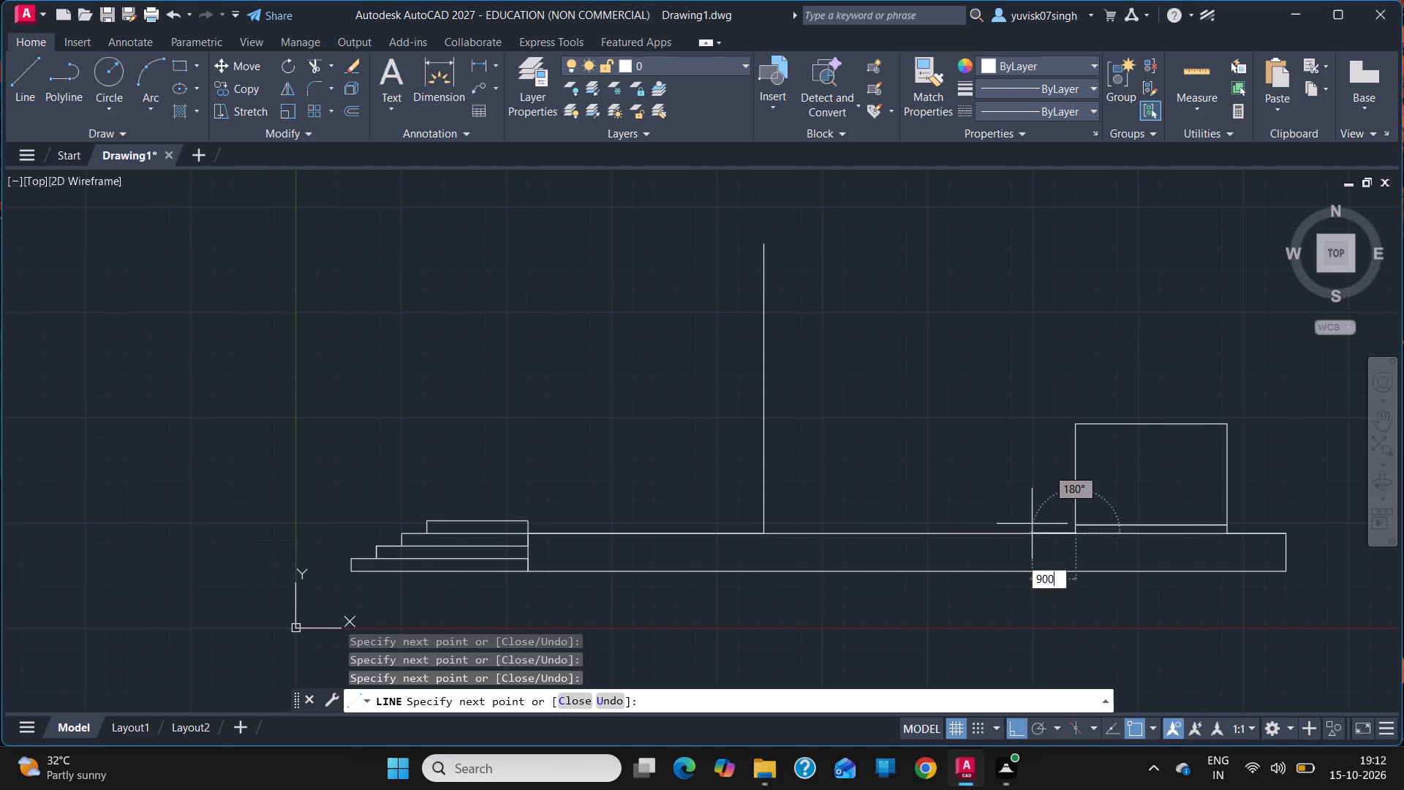
key(Return)
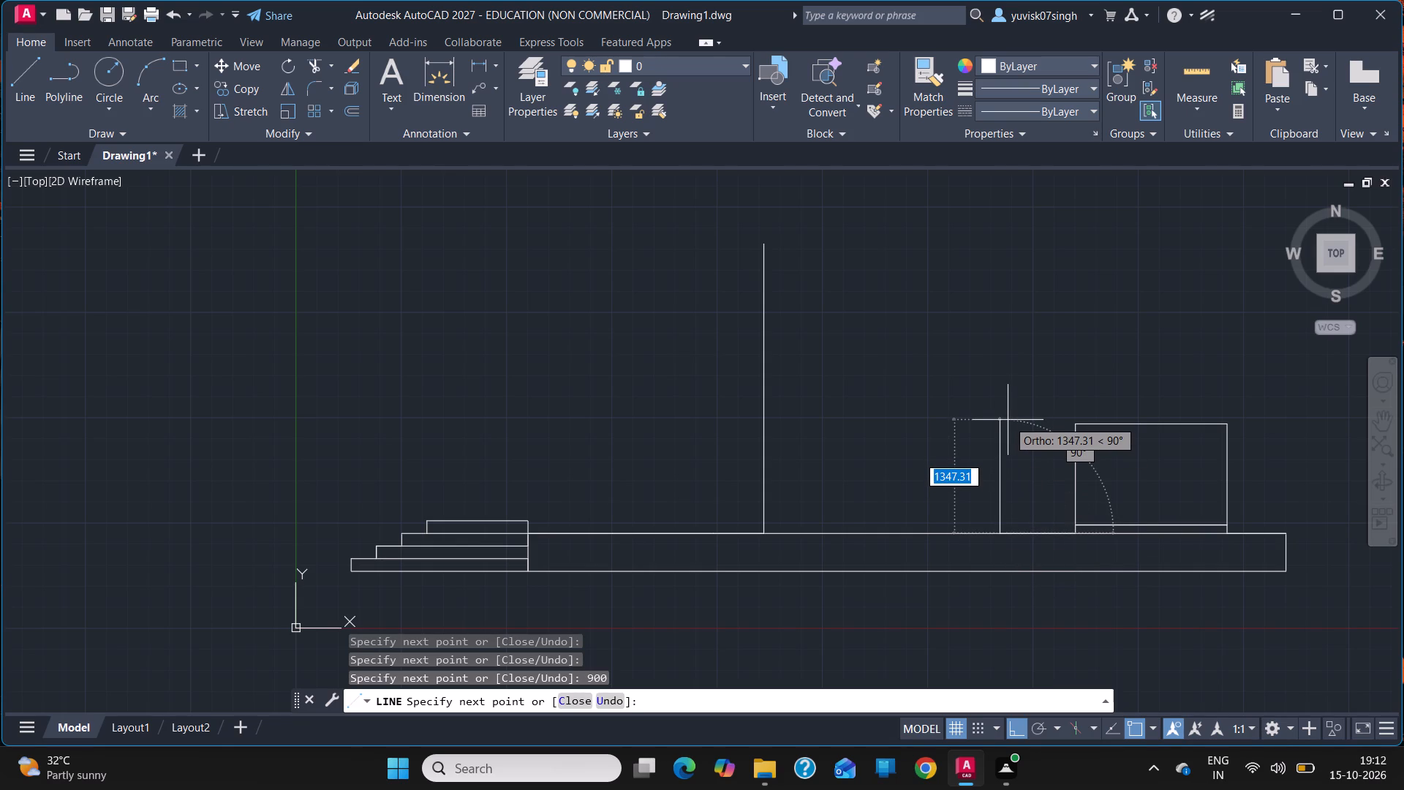
text(1200)
key(Return)
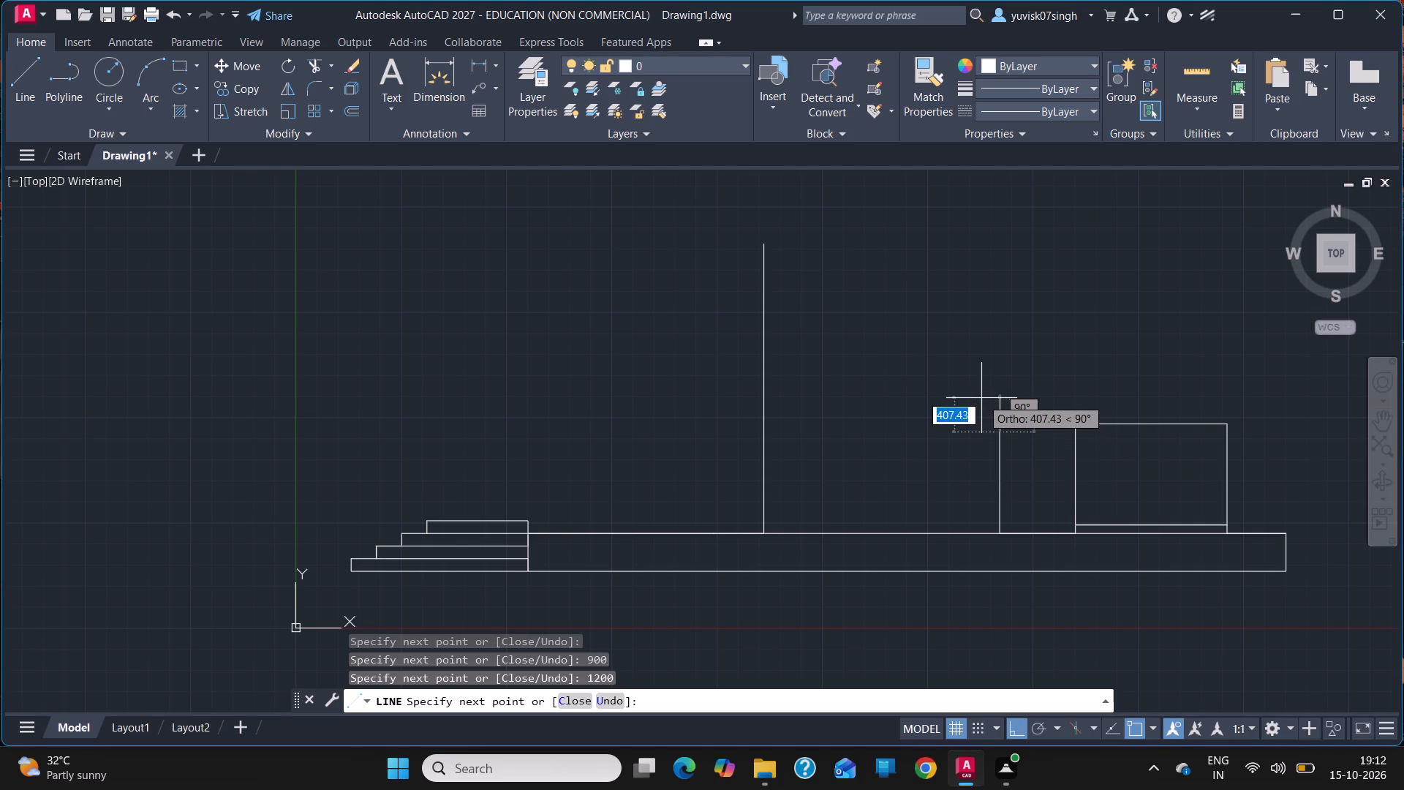
text(200)
key(Return)
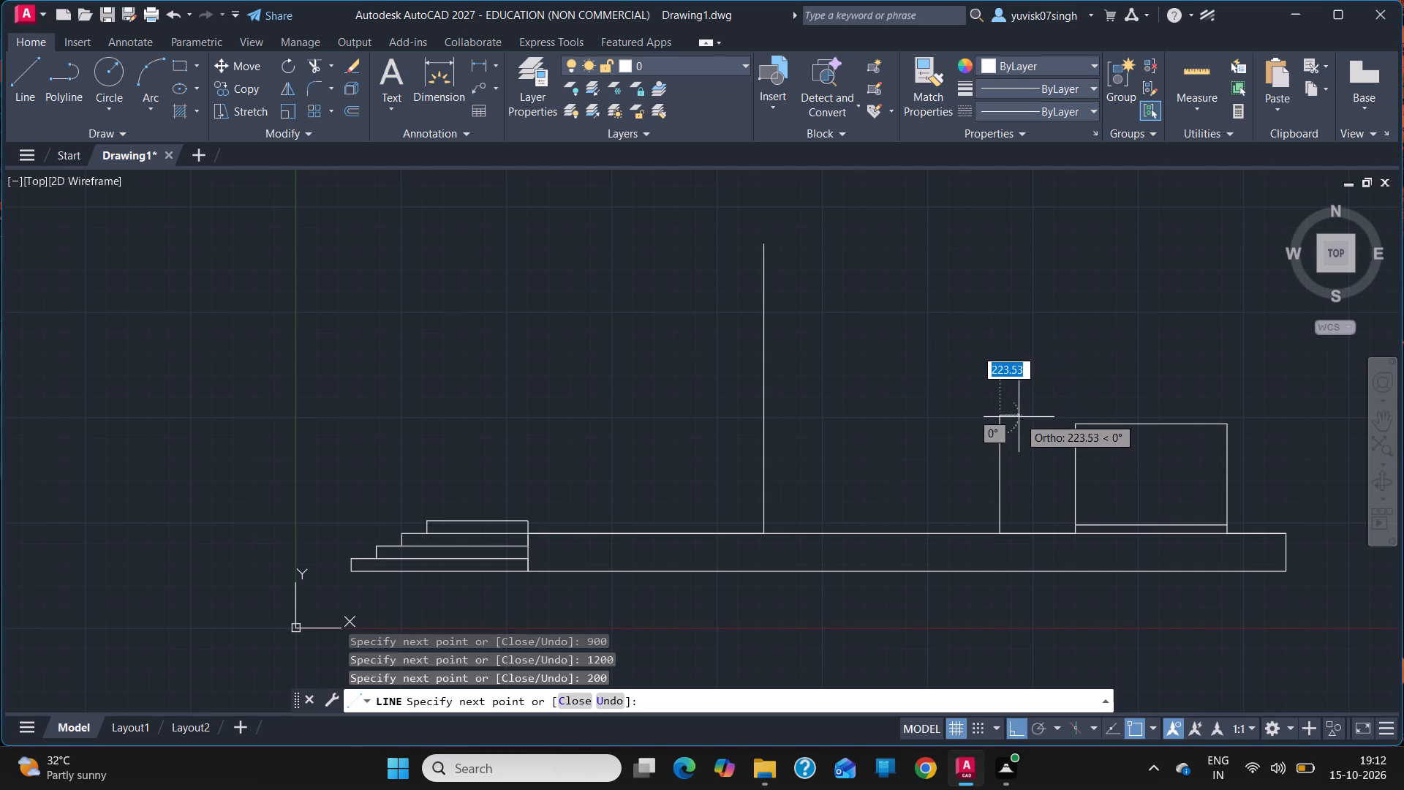
key(ctrl+z)
text(100)
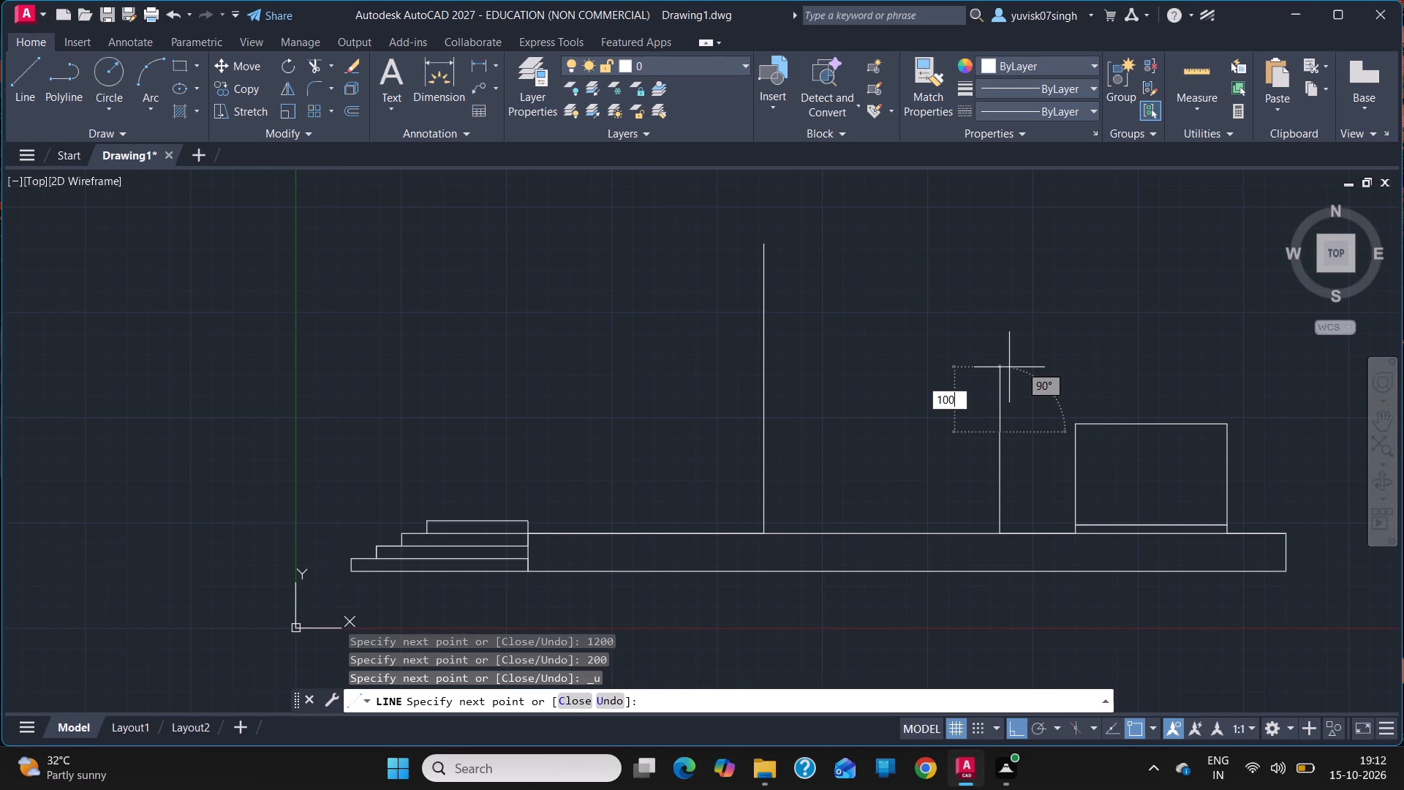
key(Return)
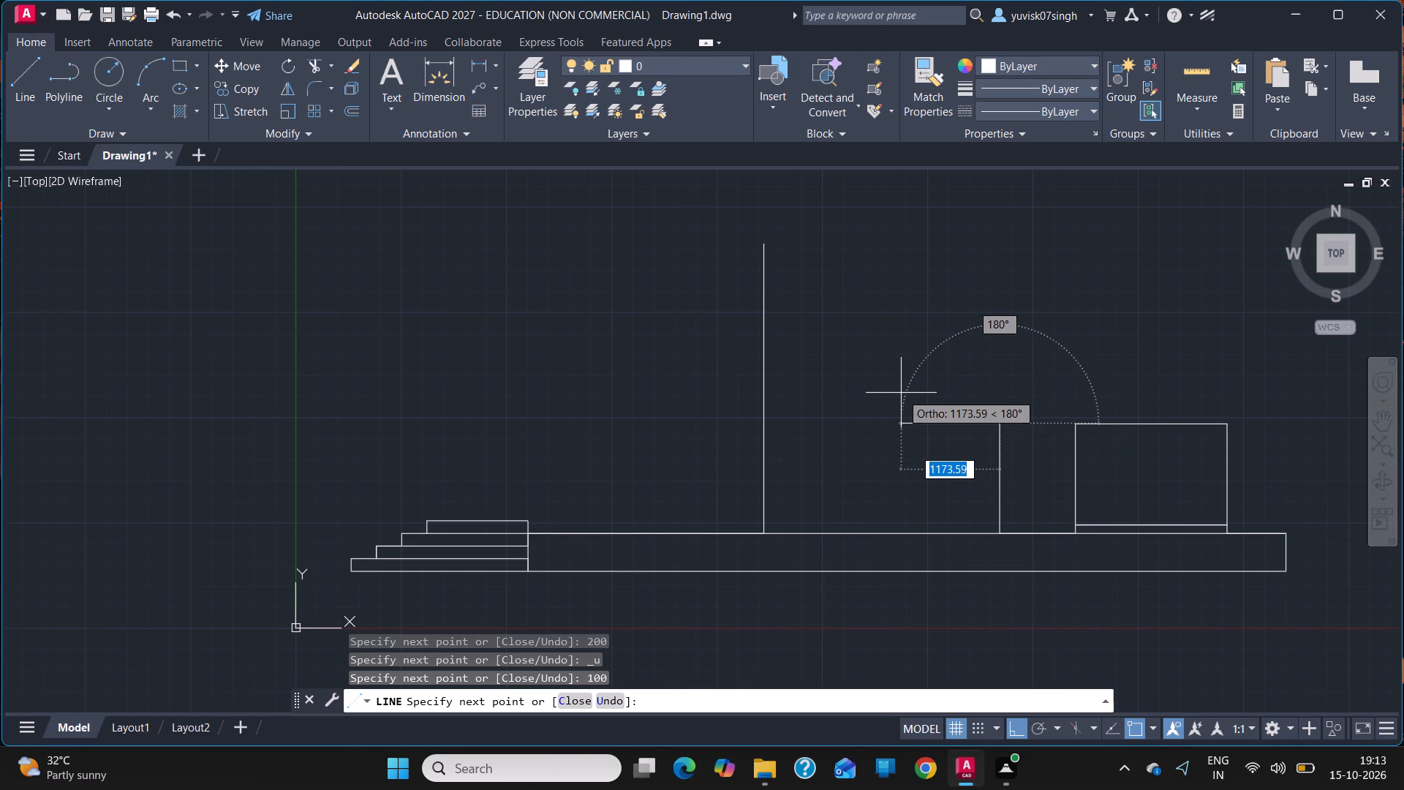
text(1000)
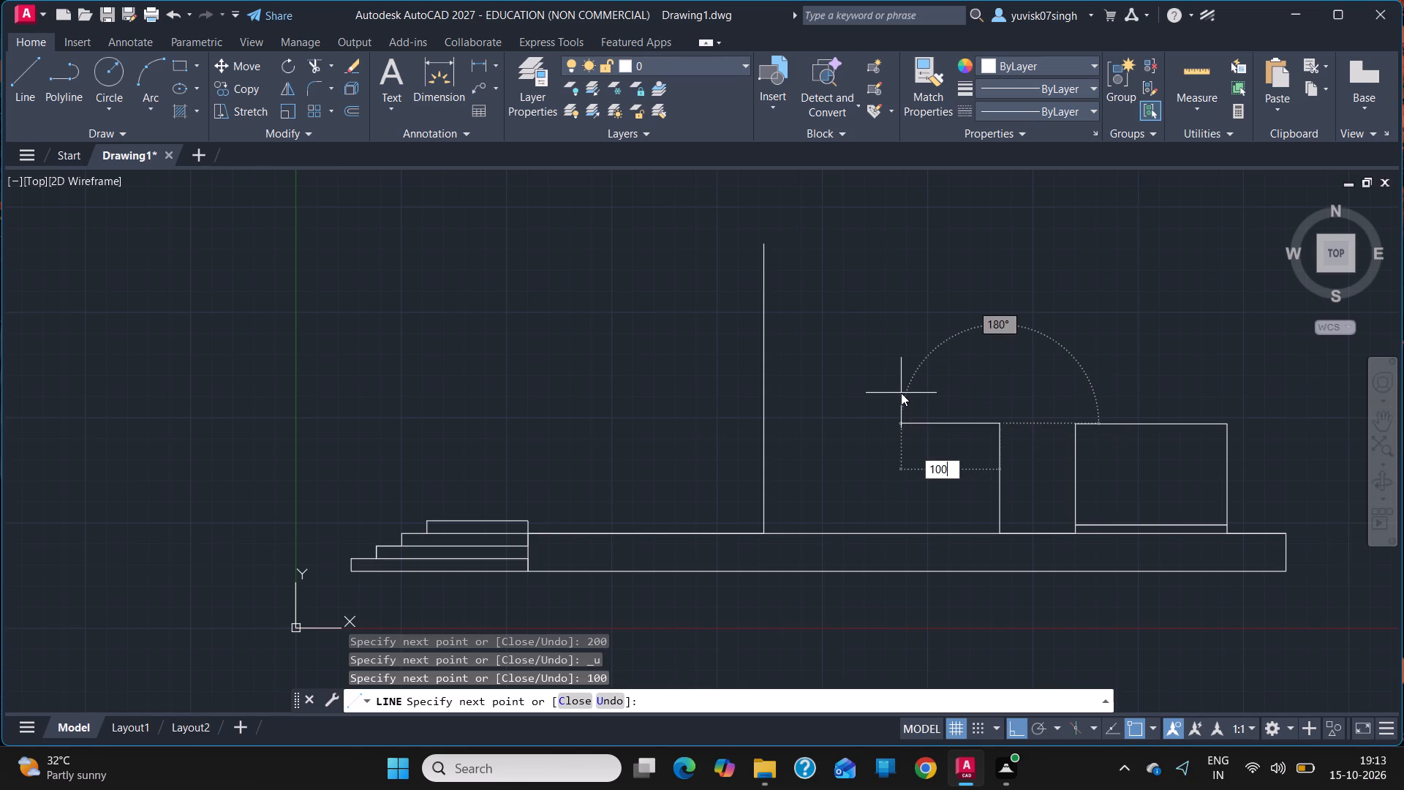
key(Return)
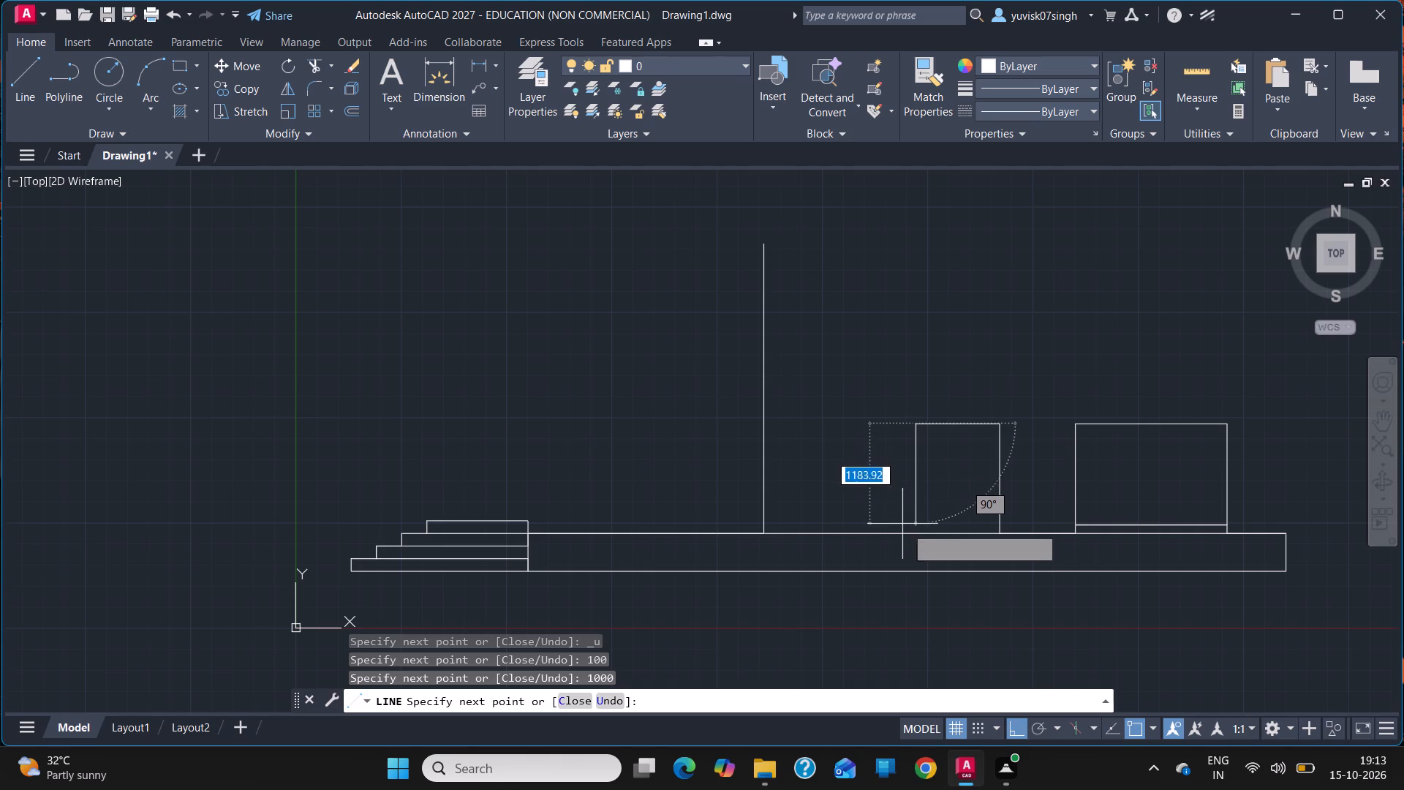
click(916, 533)
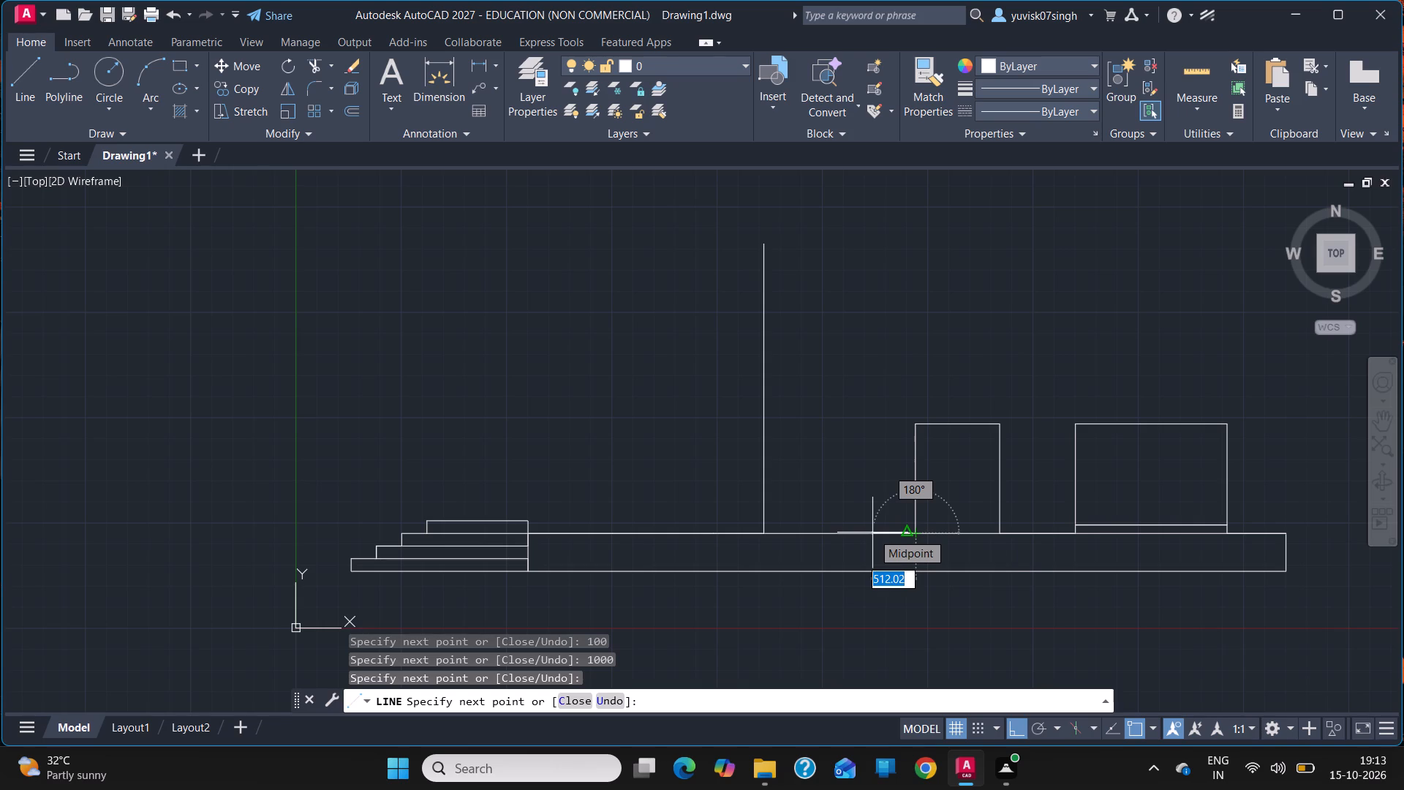
text(450)
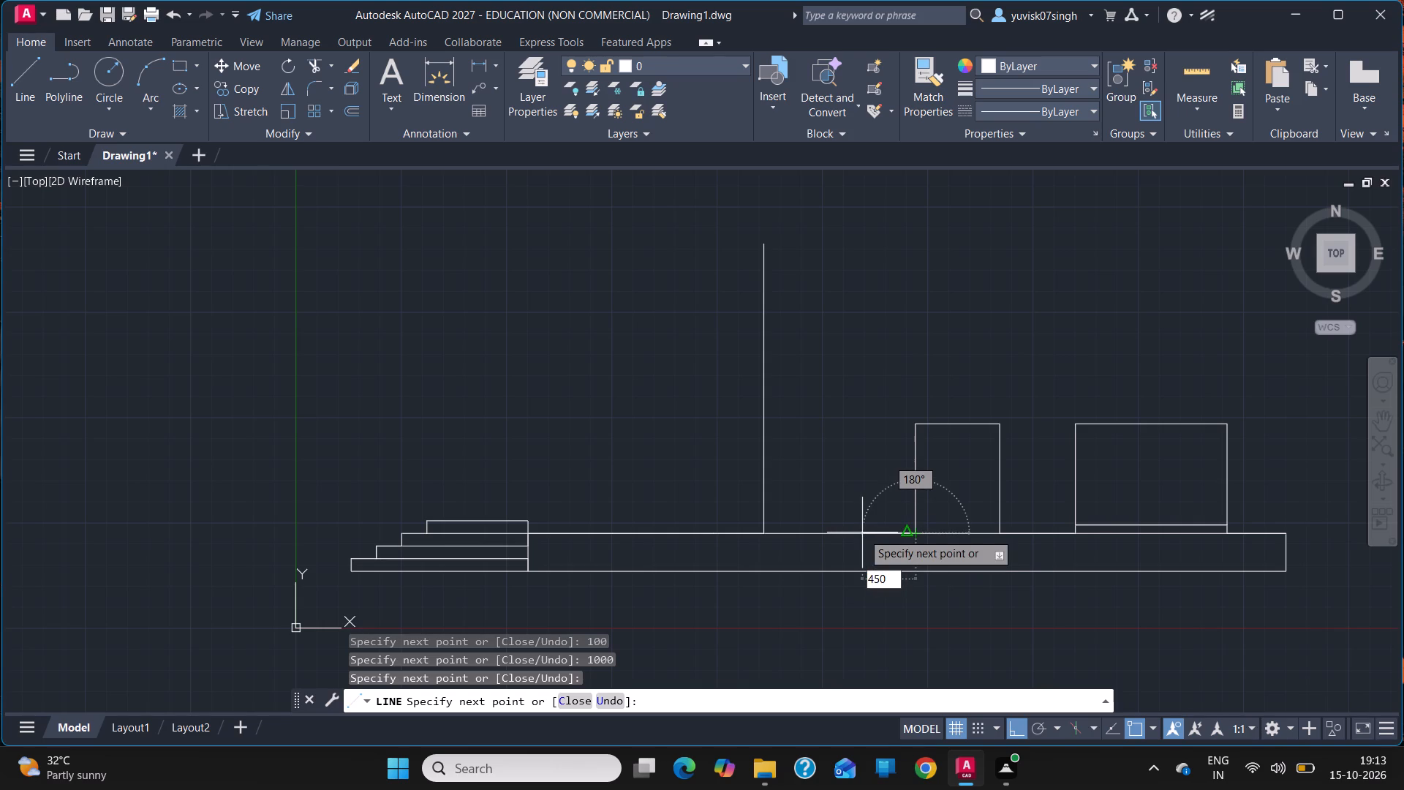
key(Escape)
key(Escape)
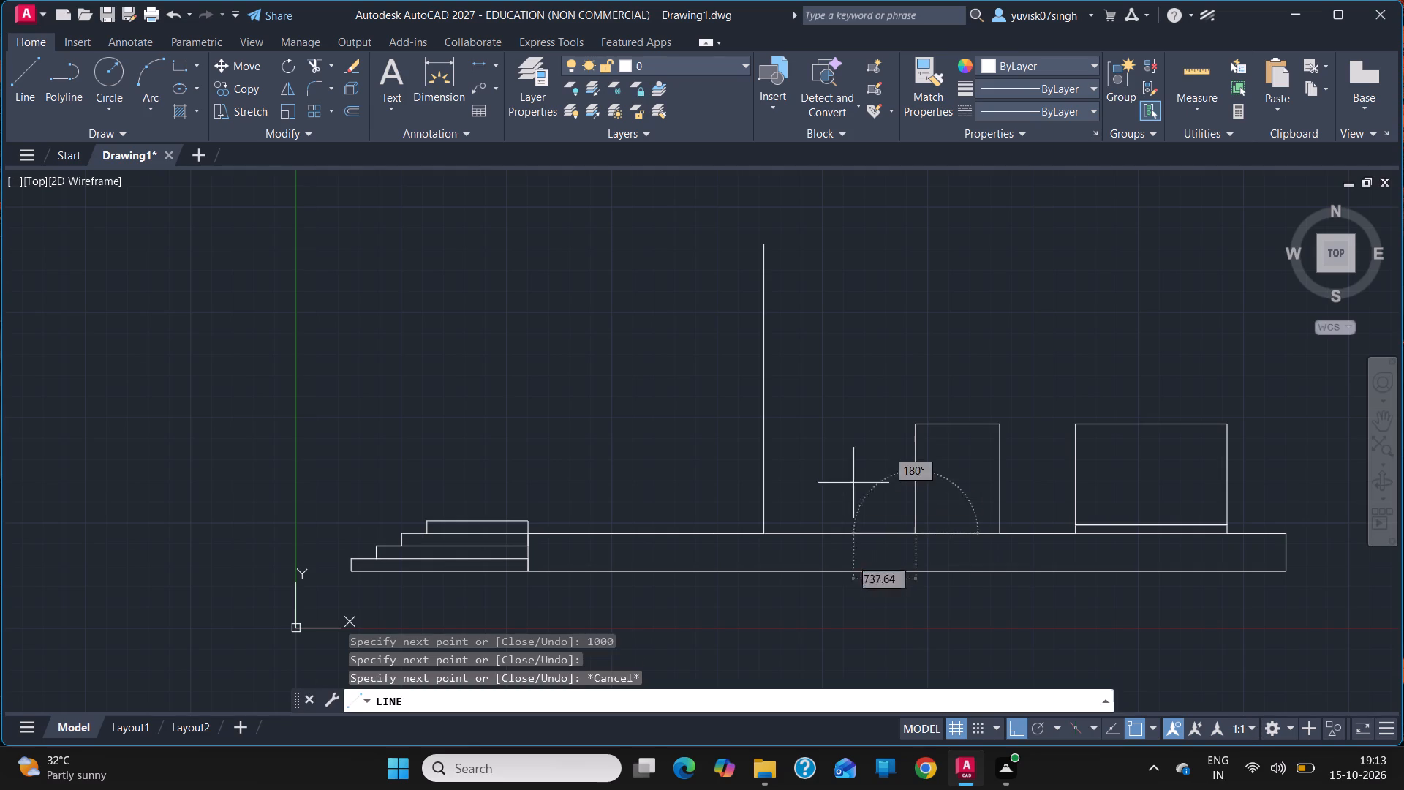
Draw a 600 by 450 rectangle whose lower-right corner is linked by a 450 line to the 1000 wide opening's upper-left corner.
click(14, 72)
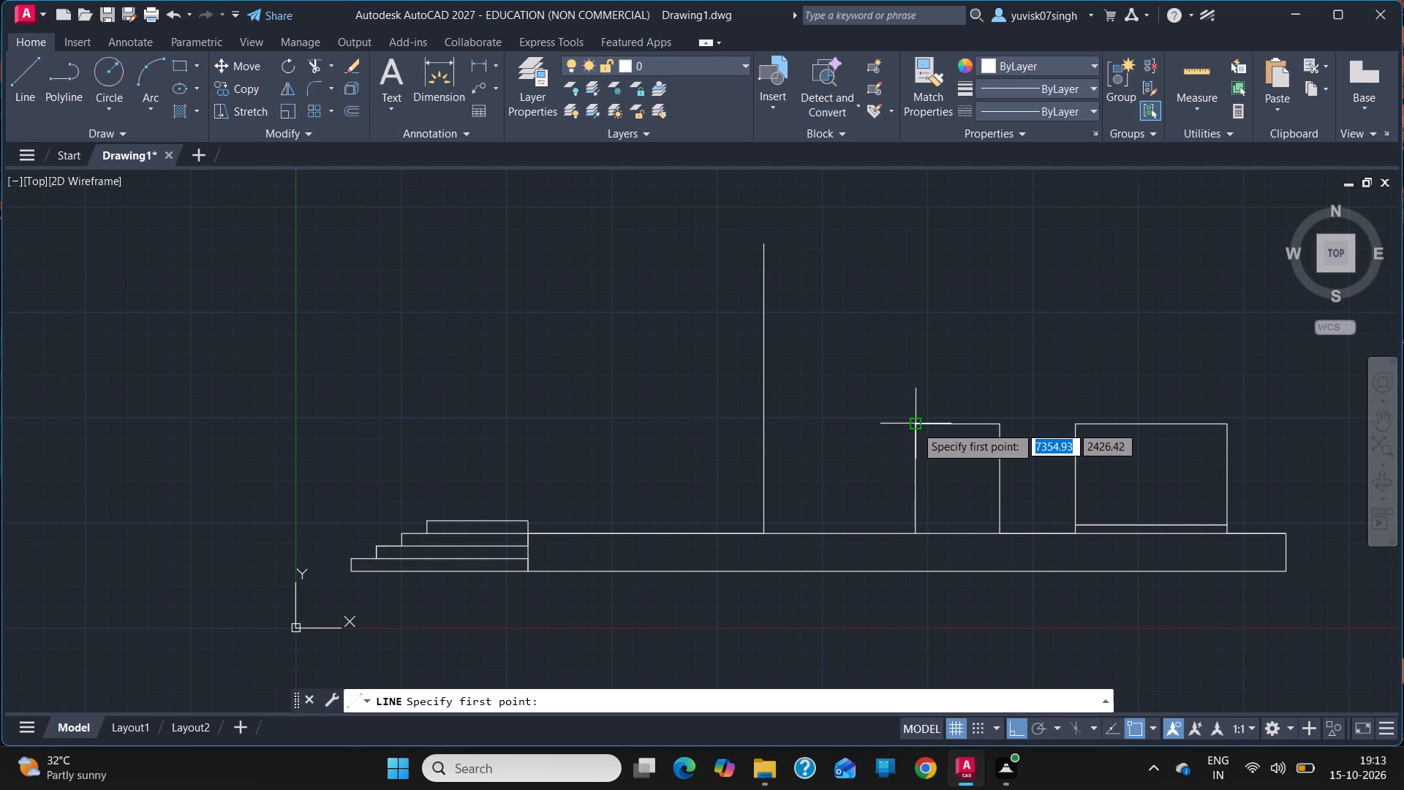
drag(916, 426, 861, 429)
text(450)
key(Return)
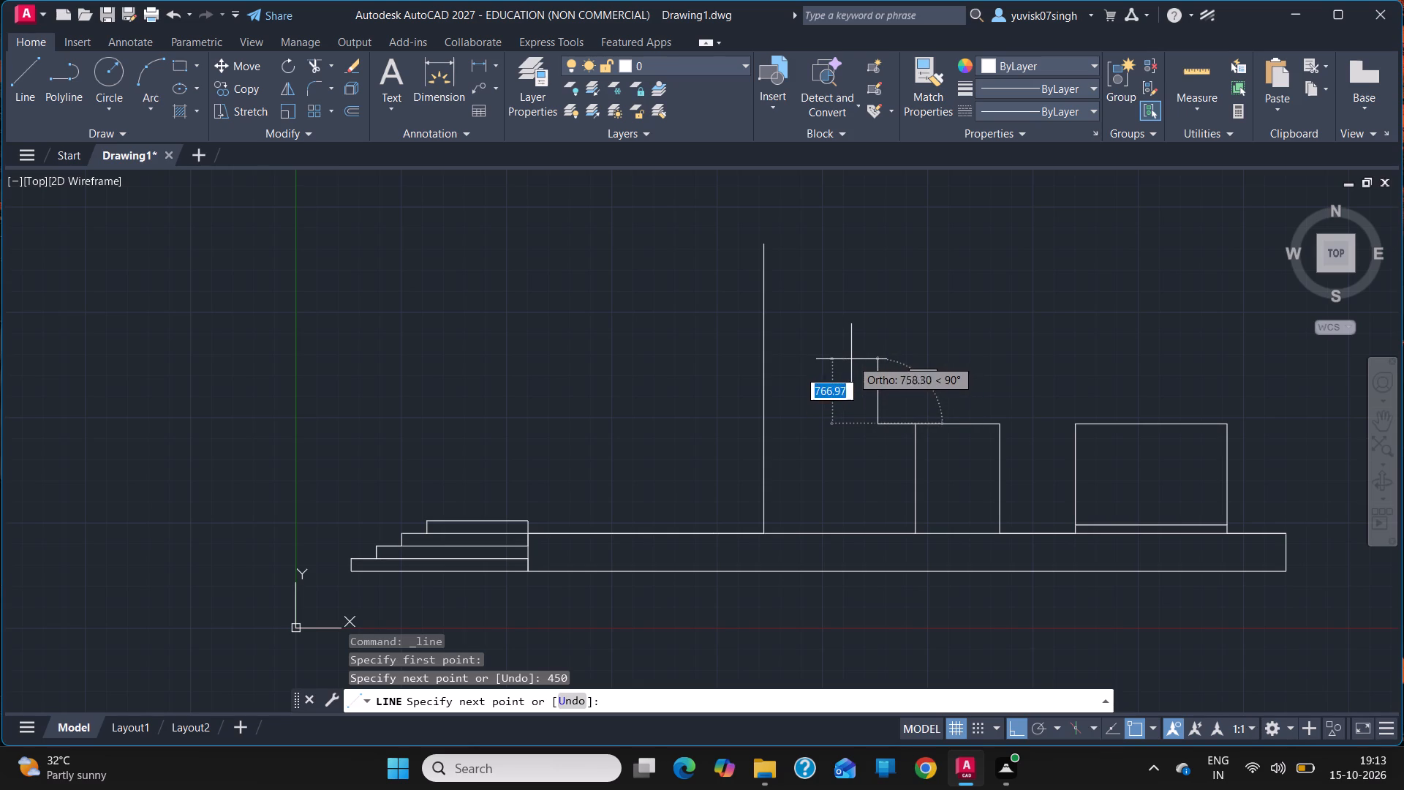
text(450)
key(Return)
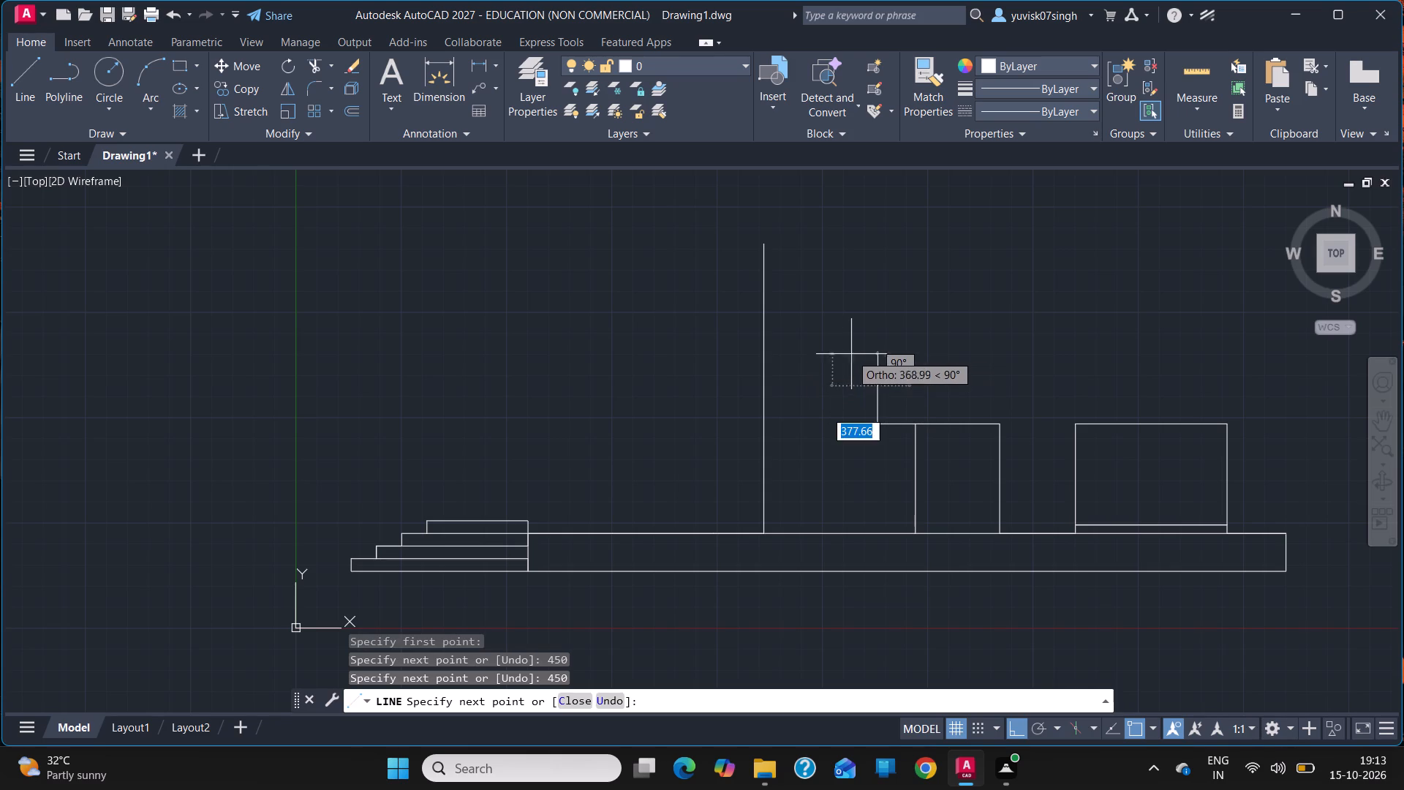
text(600)
key(Return)
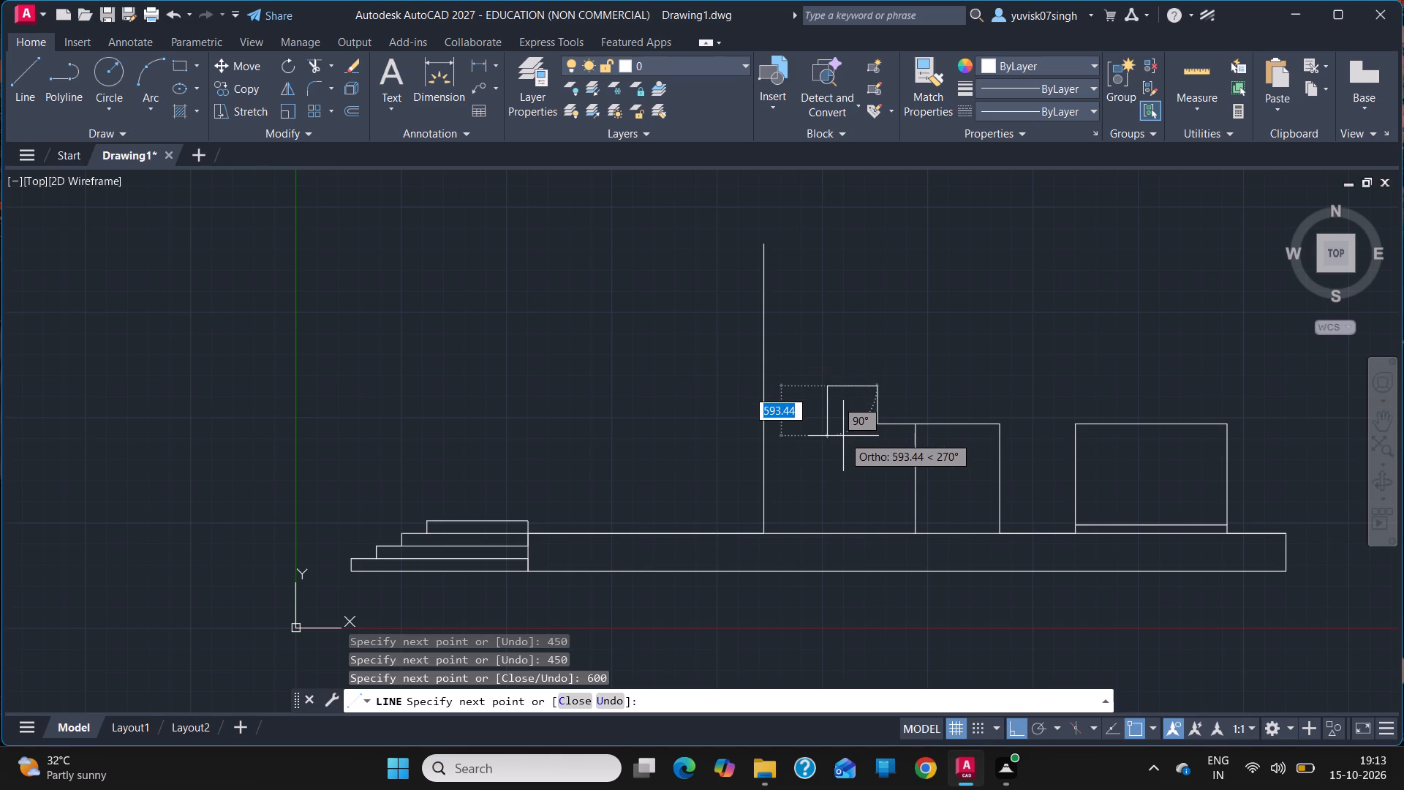
text(450)
key(Return)
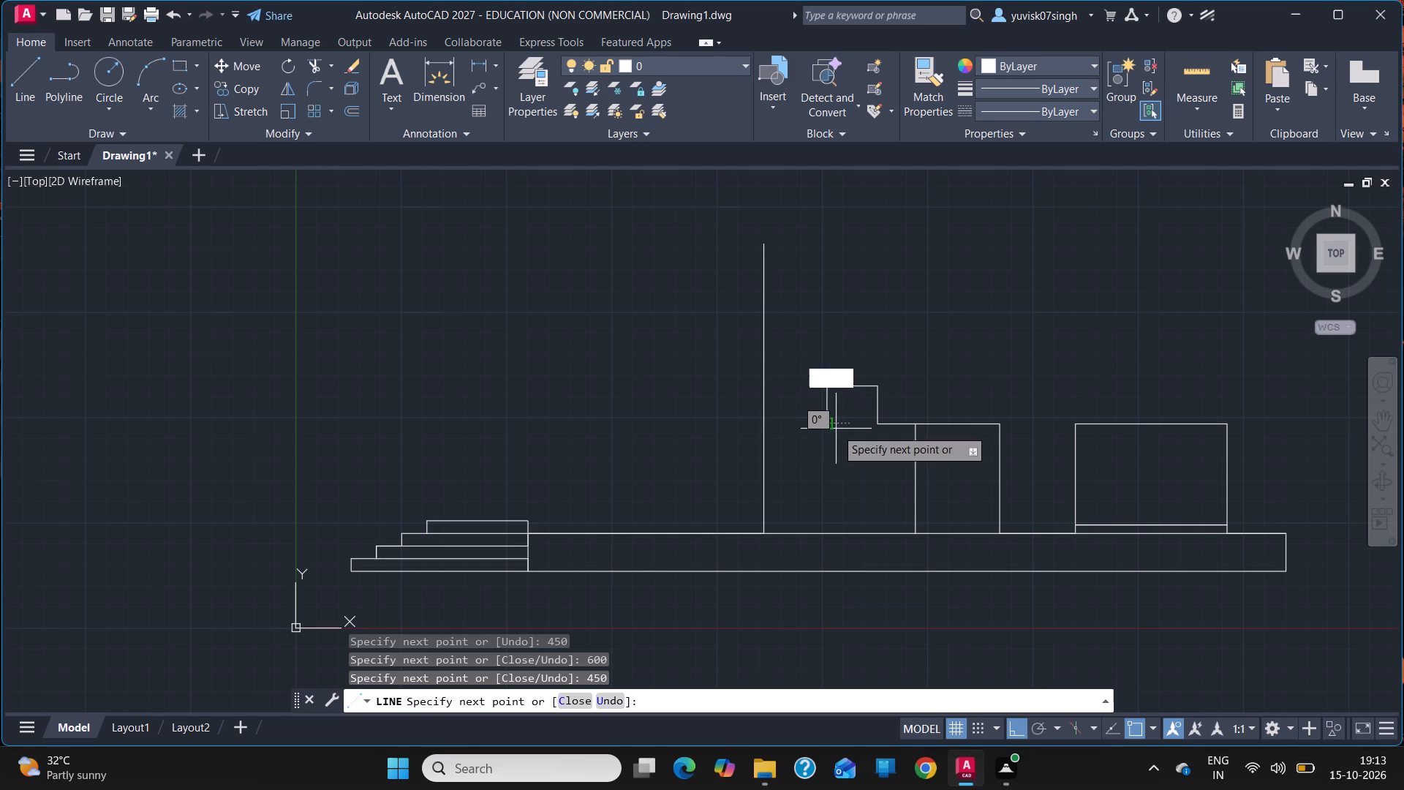
click(875, 422)
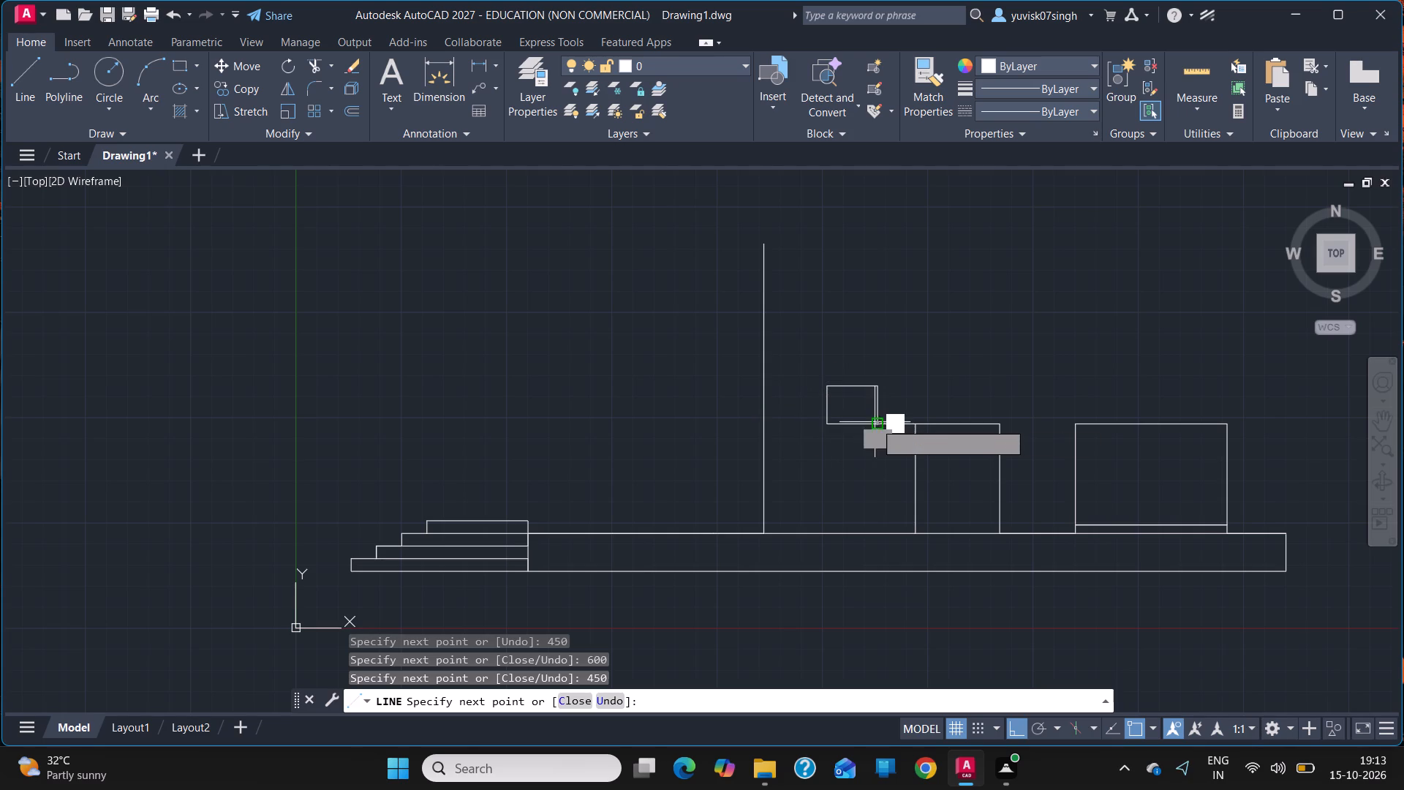
key(Escape)
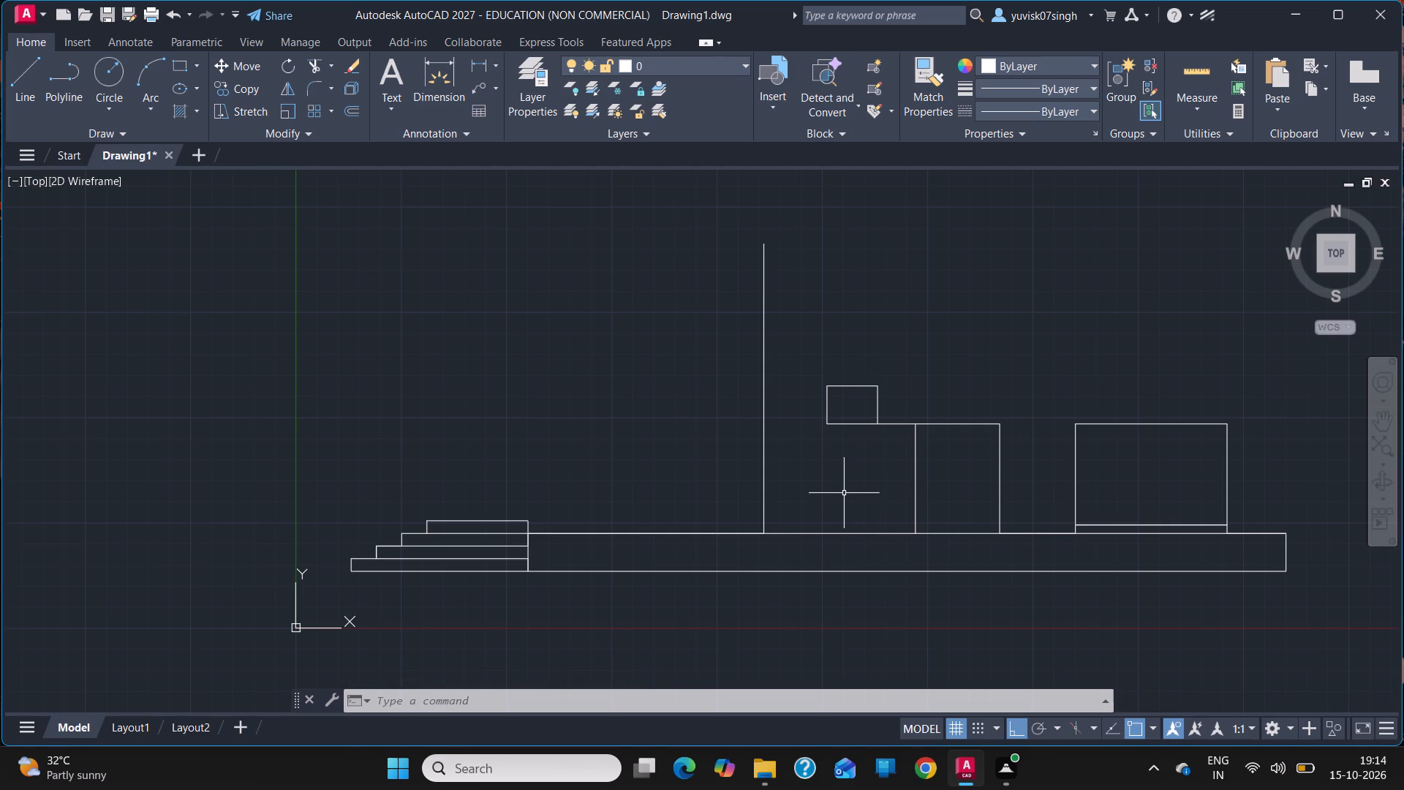
Trim away the 450 line linking the small 600 by 450 rectangle to the 1000 wide opening.
text(trim)
key(Return)
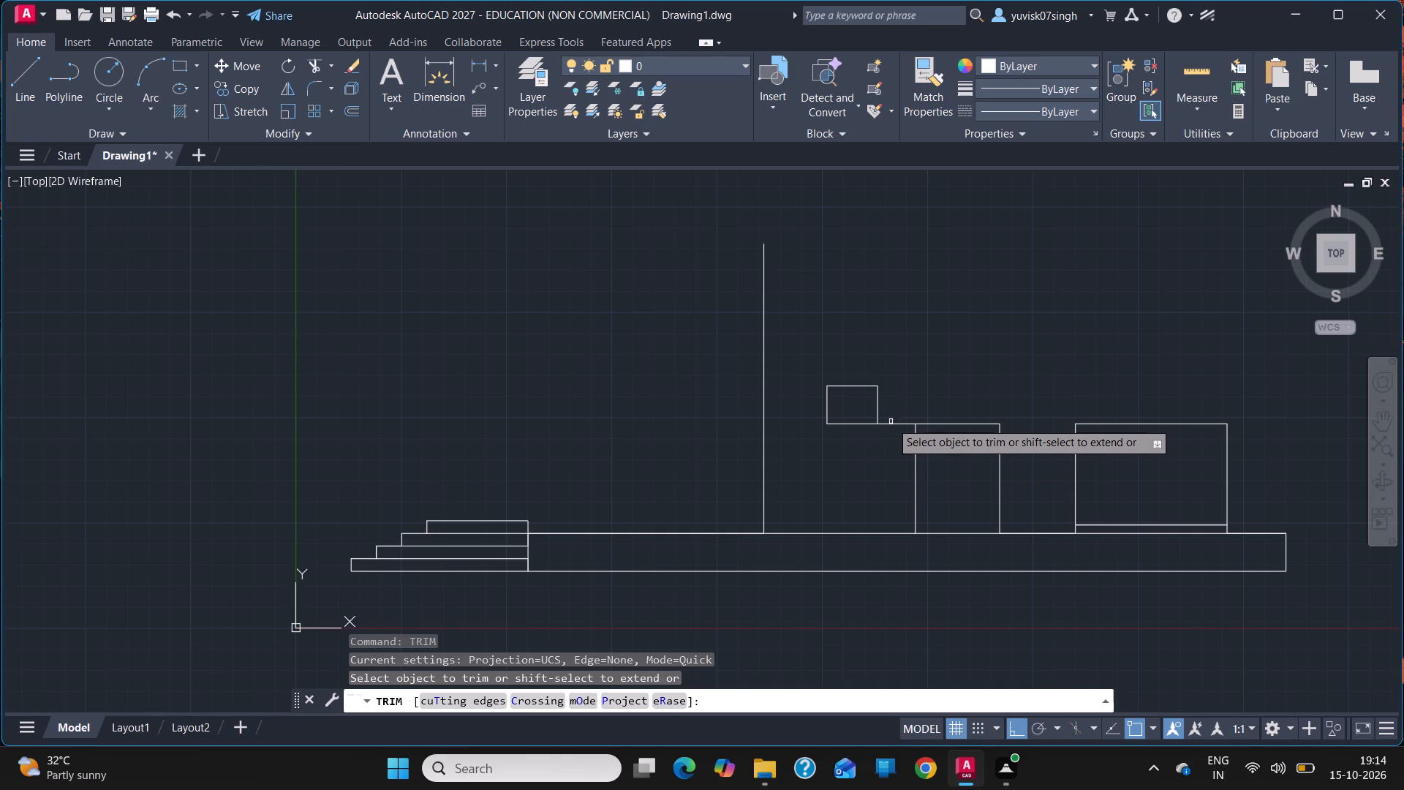
click(891, 424)
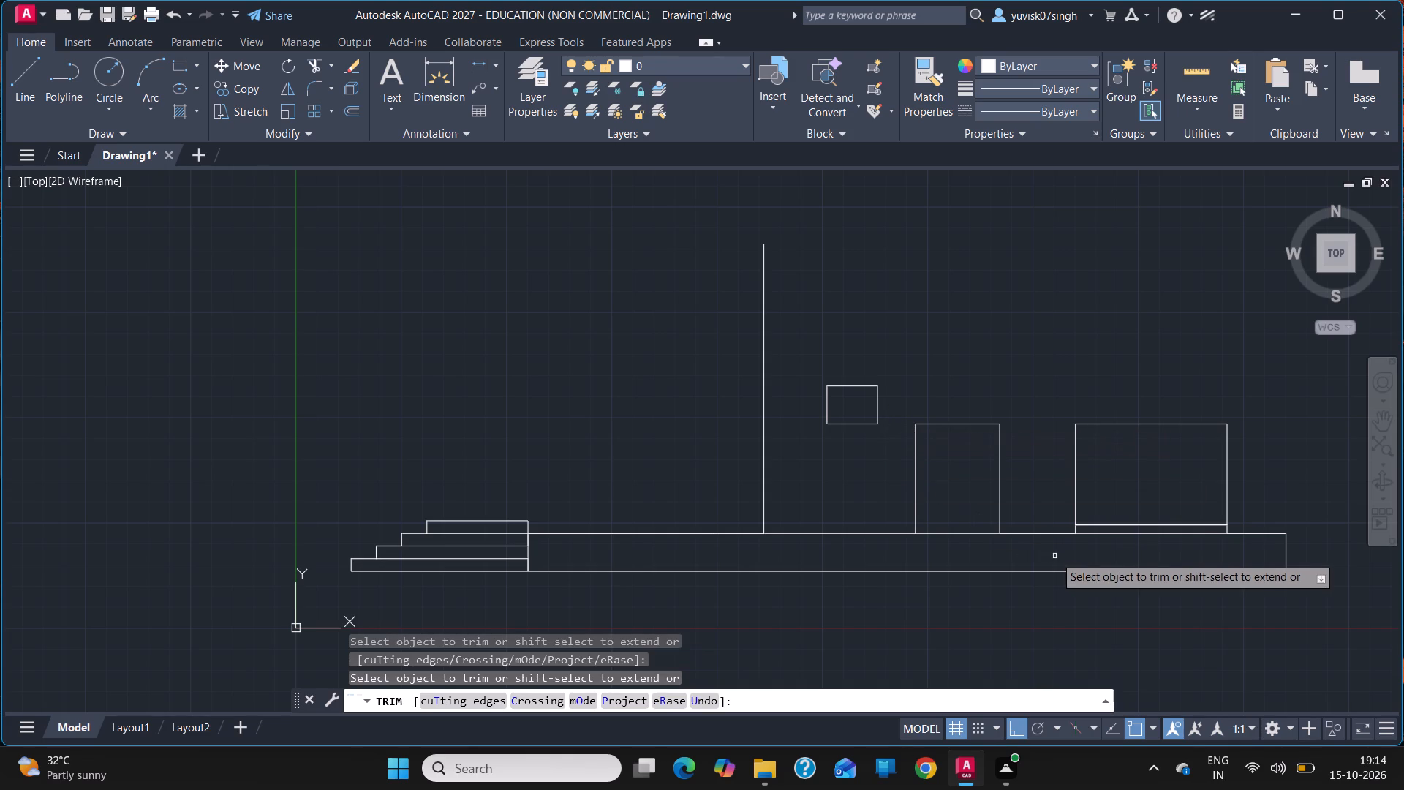
Trim away the two short 100 stubs joining the 1800 by 1200 window to the base.
click(1076, 527)
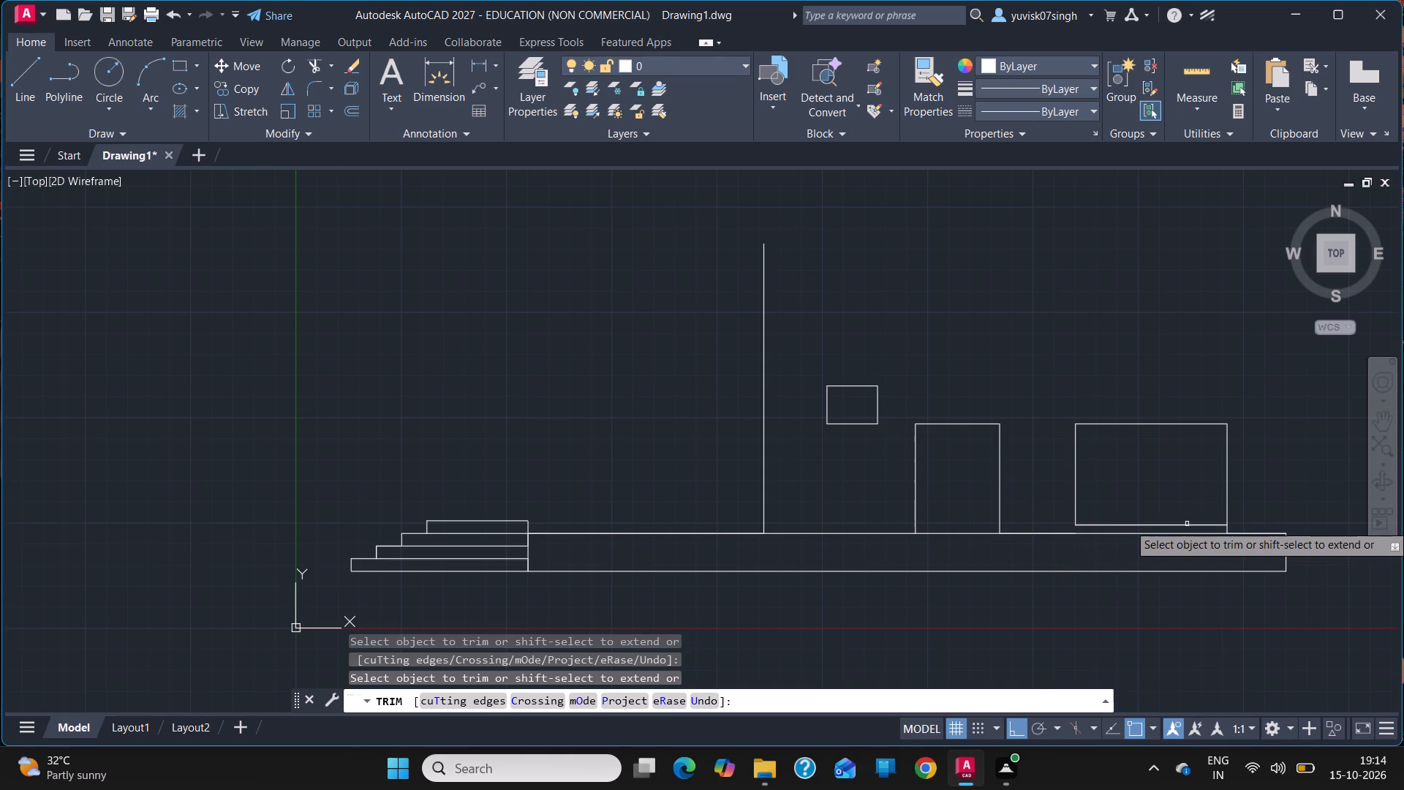
click(1228, 528)
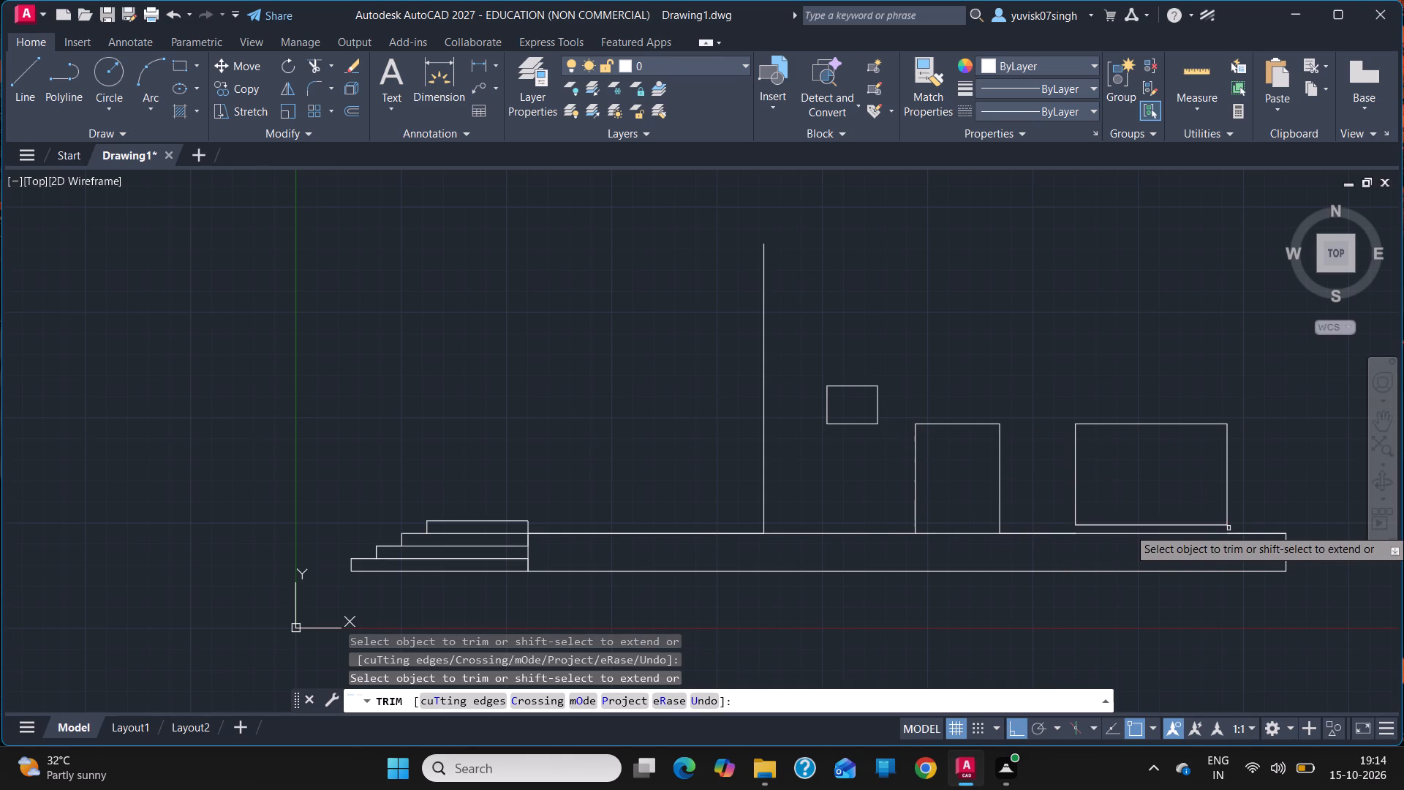
key(Escape)
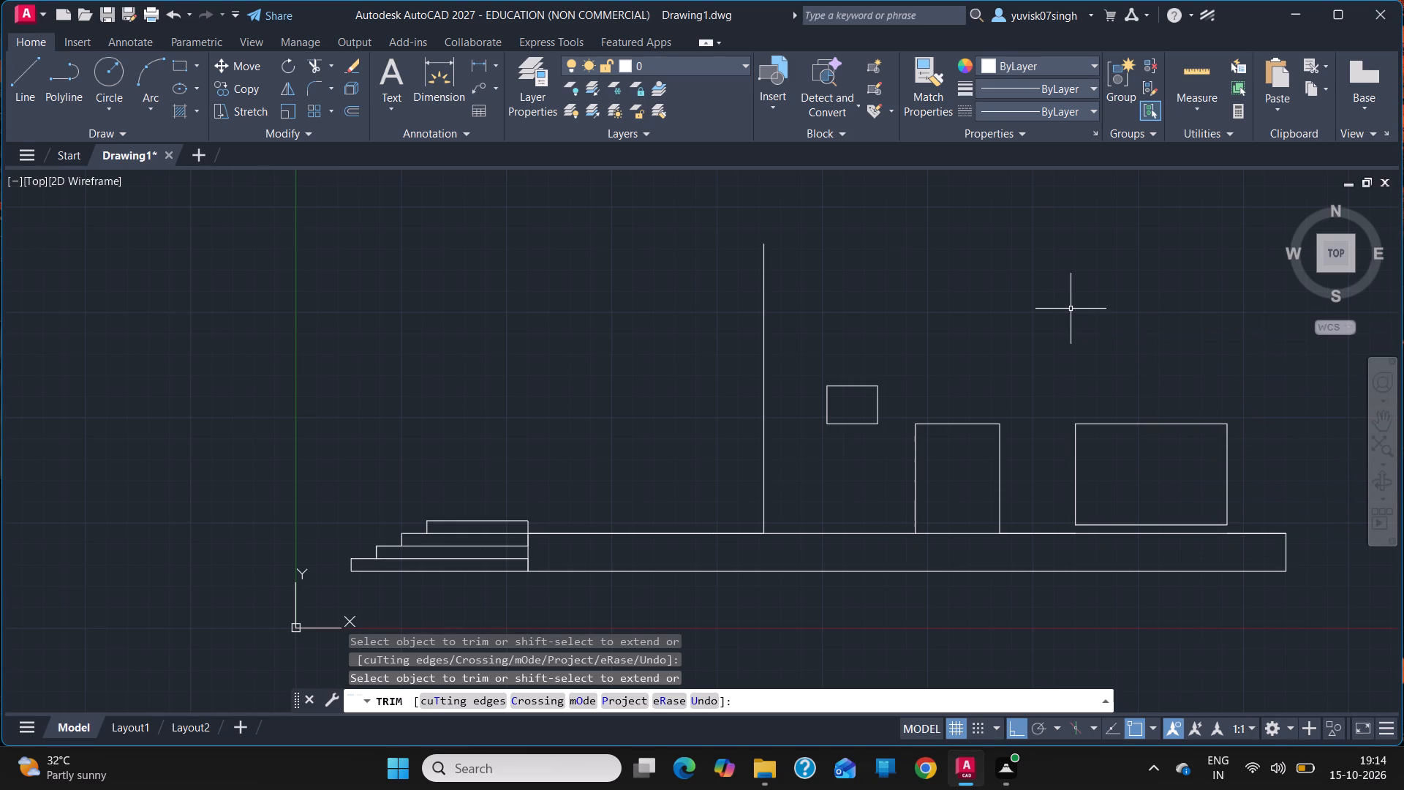
Move the small 600 by 450 rectangle 50 leftward, towards the vertical wall line.
text(move)
key(Return)
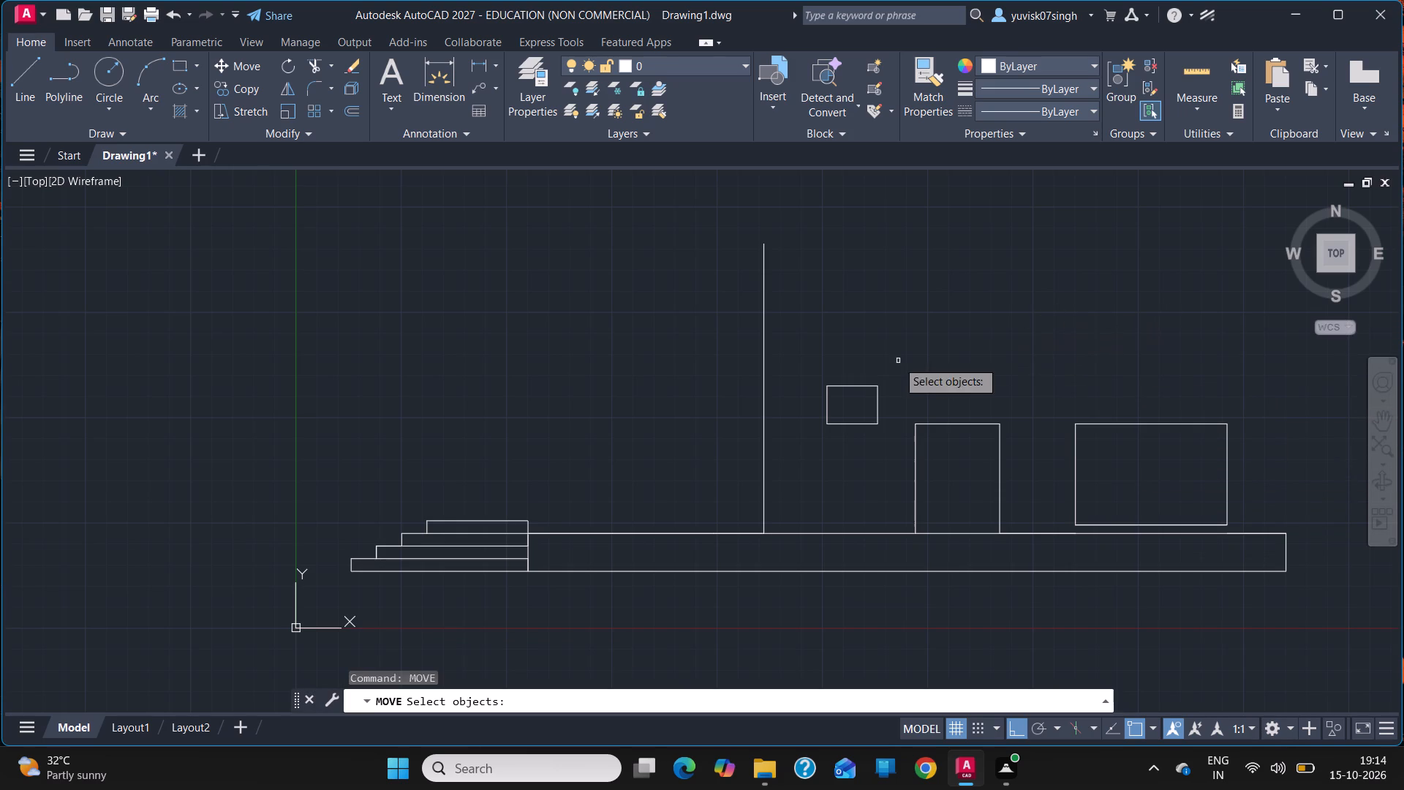
click(857, 384)
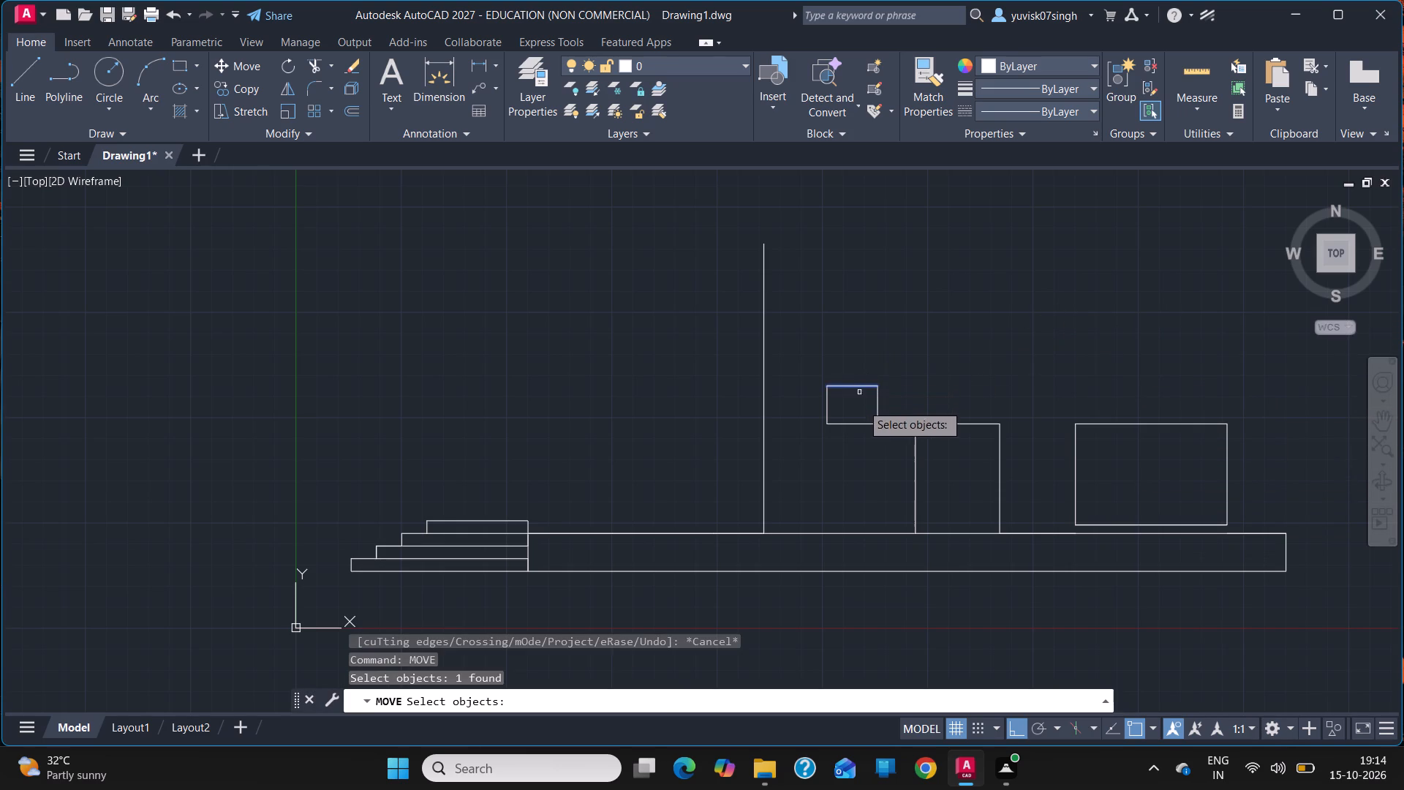
drag(860, 434, 891, 355)
key(Return)
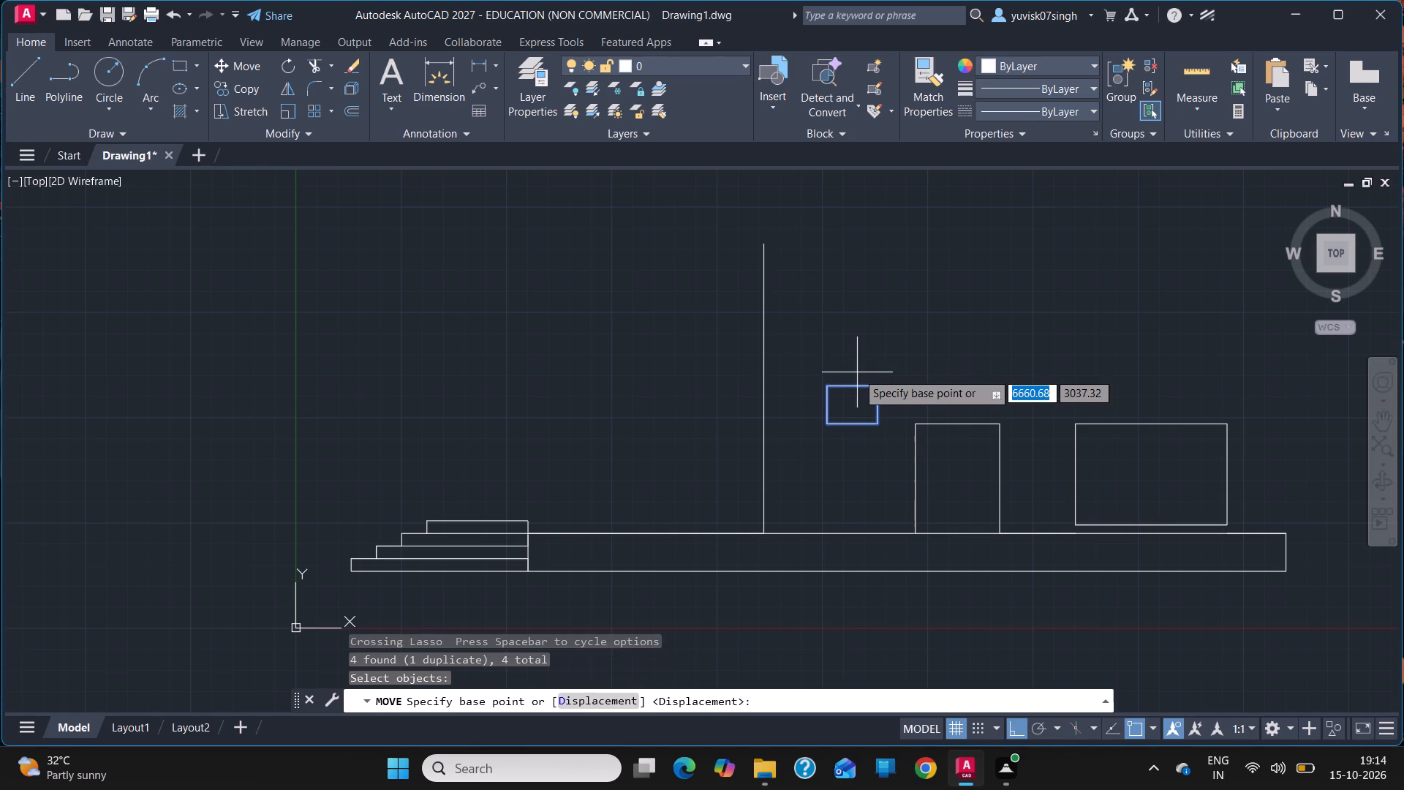
click(830, 386)
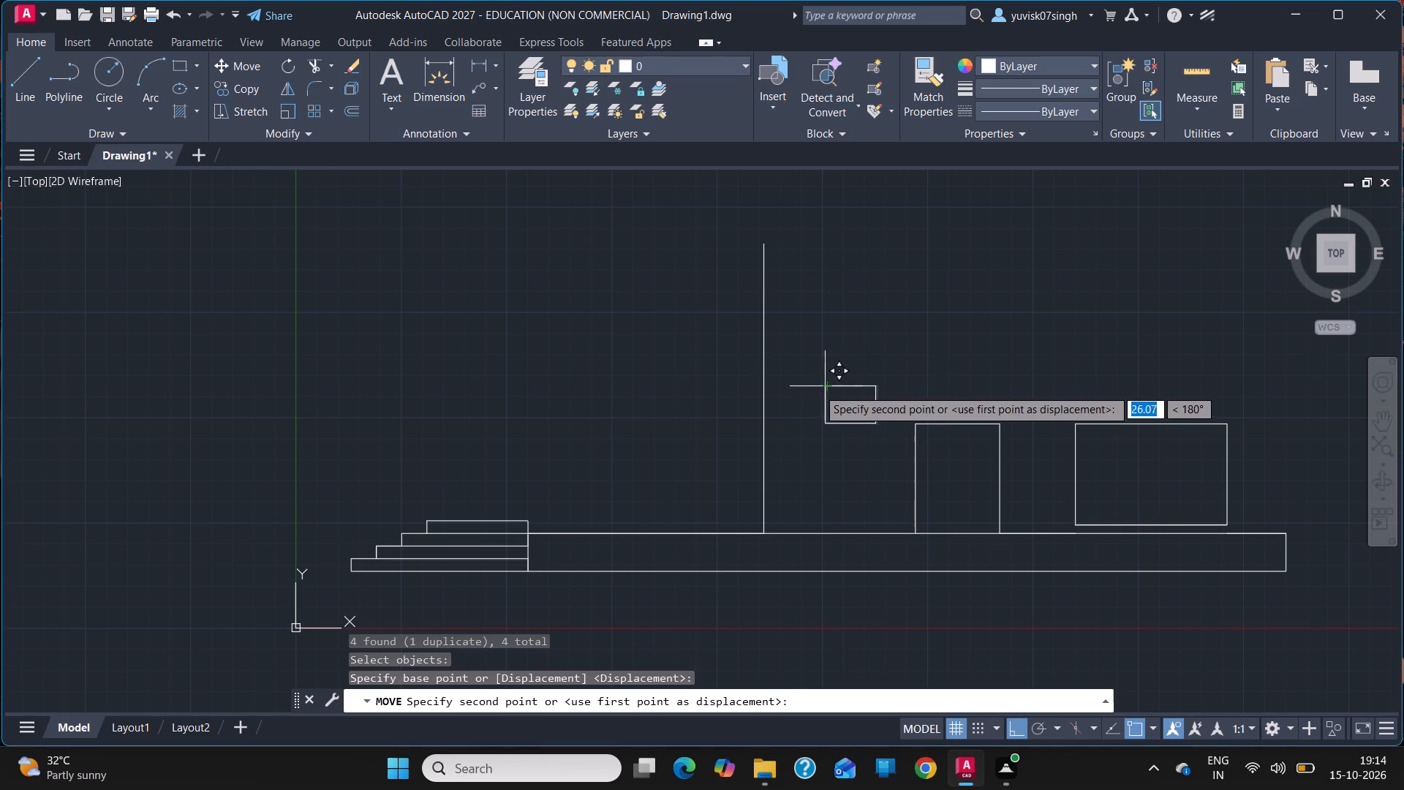
text(50)
key(Return)
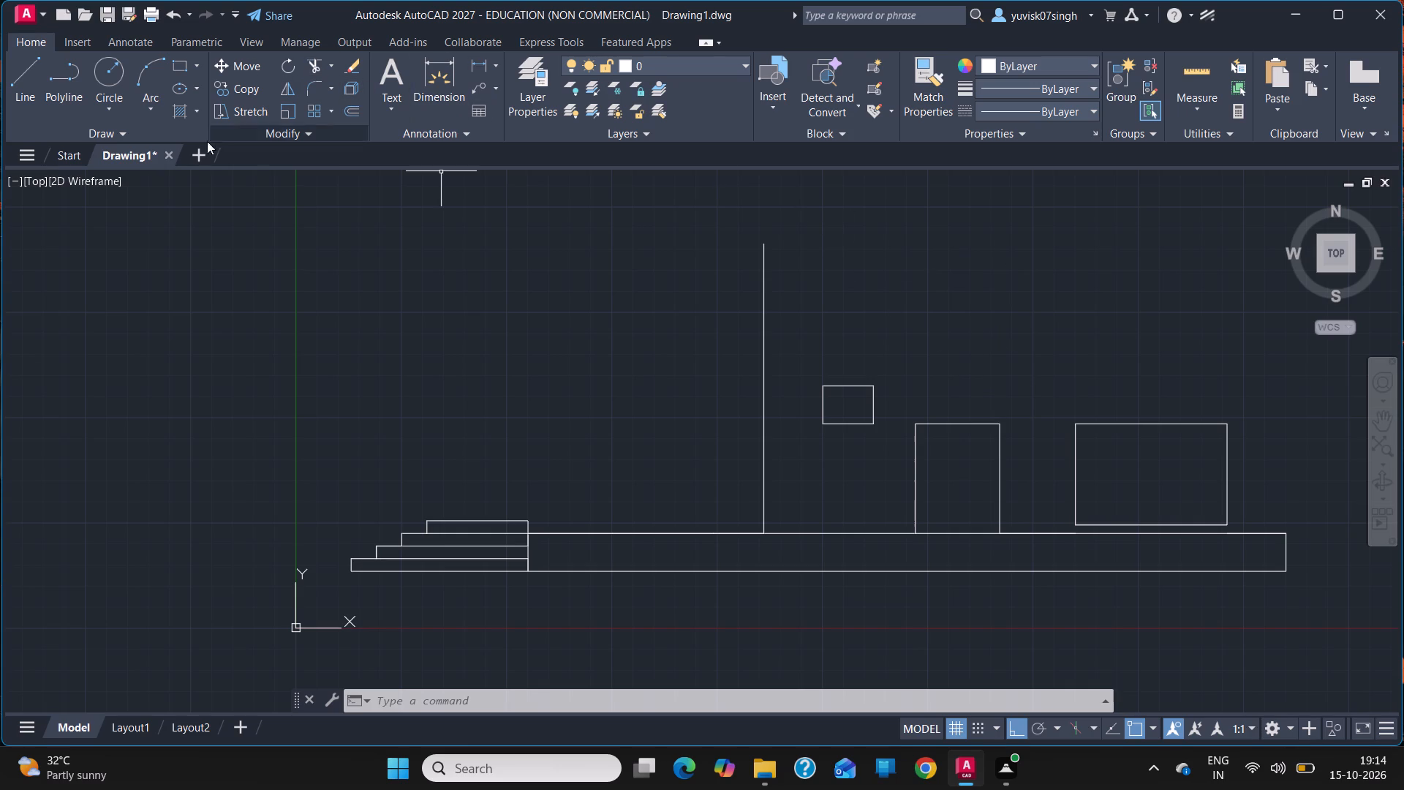
Divide the top and bottom edges of the 1800 by 1200 window into 4 segments each.
click(133, 135)
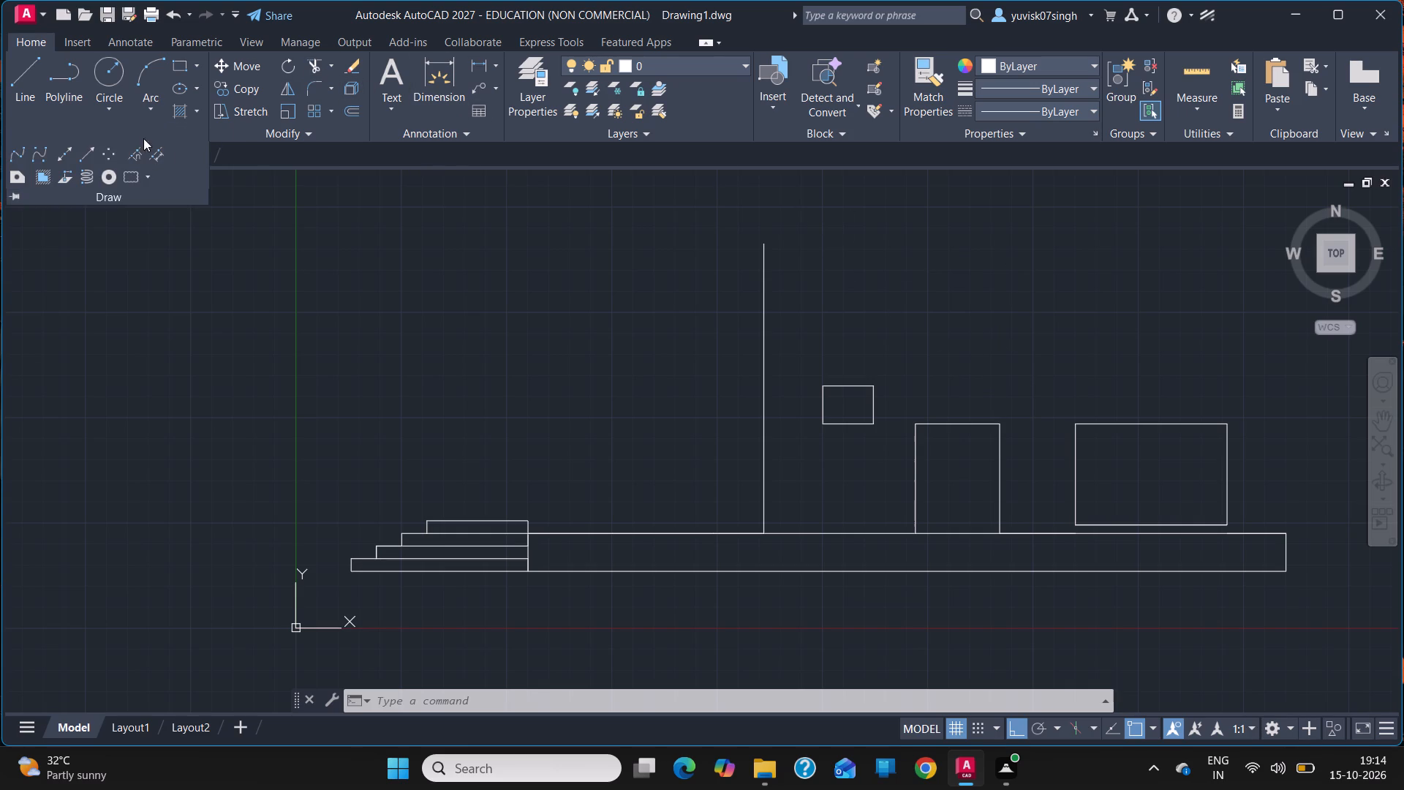
click(135, 156)
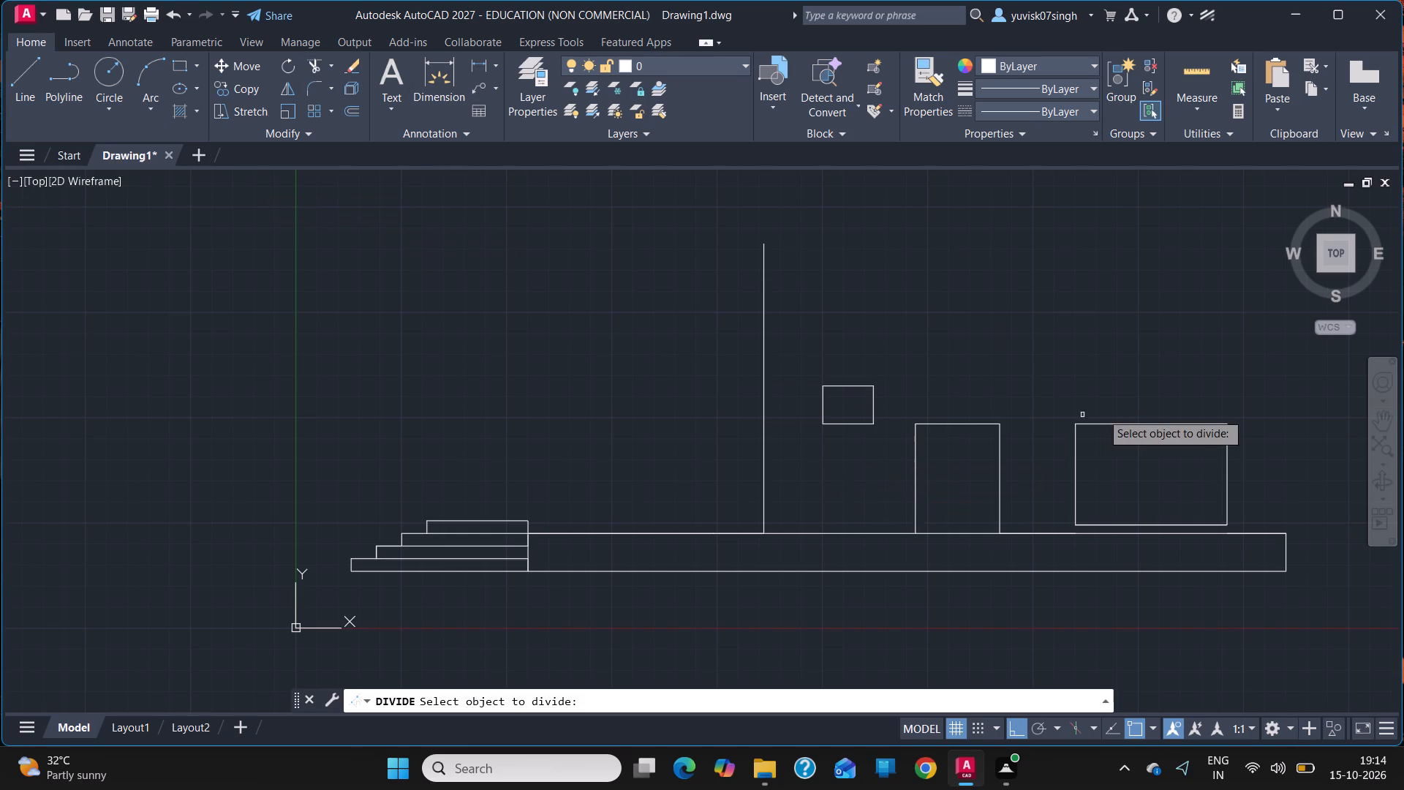
click(1125, 422)
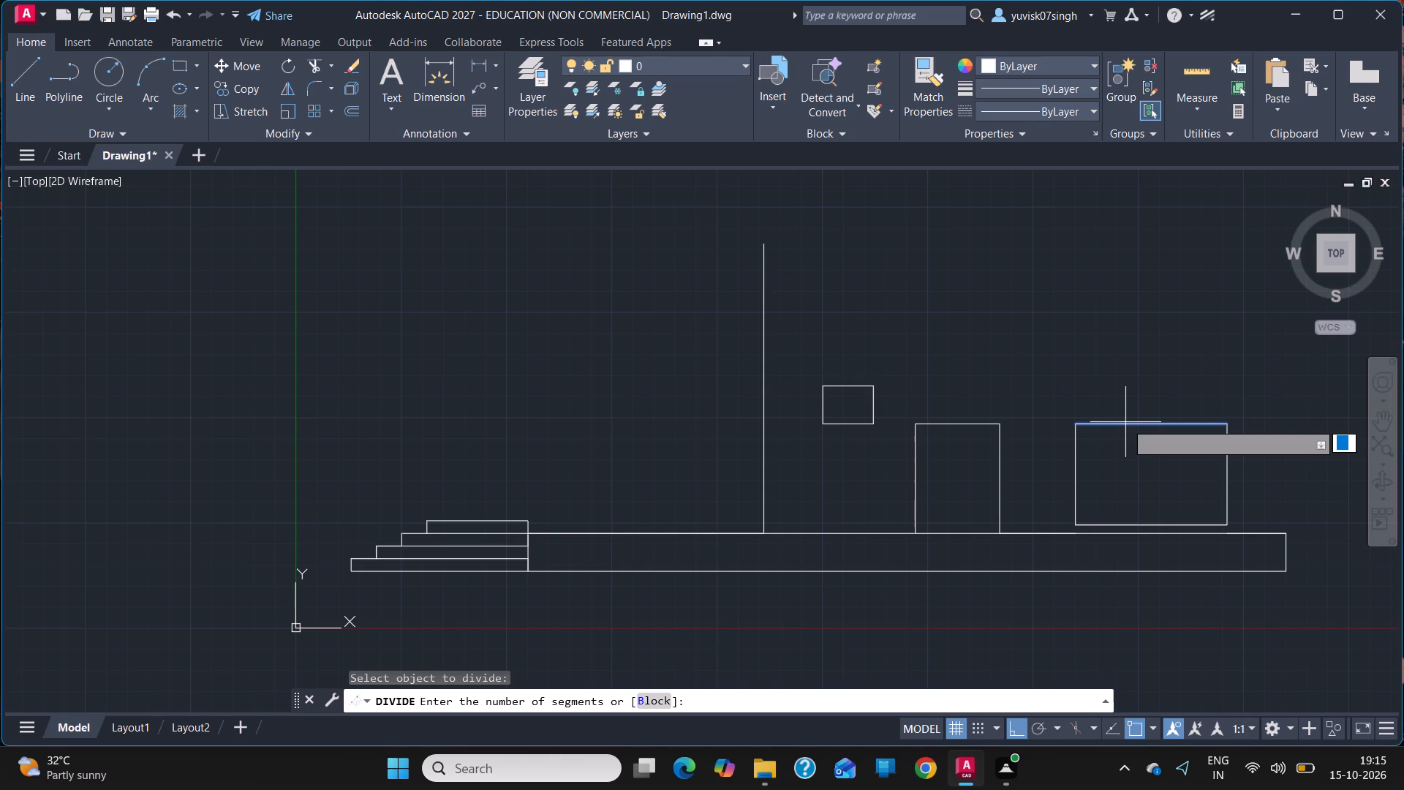
key(4)
key(Return)
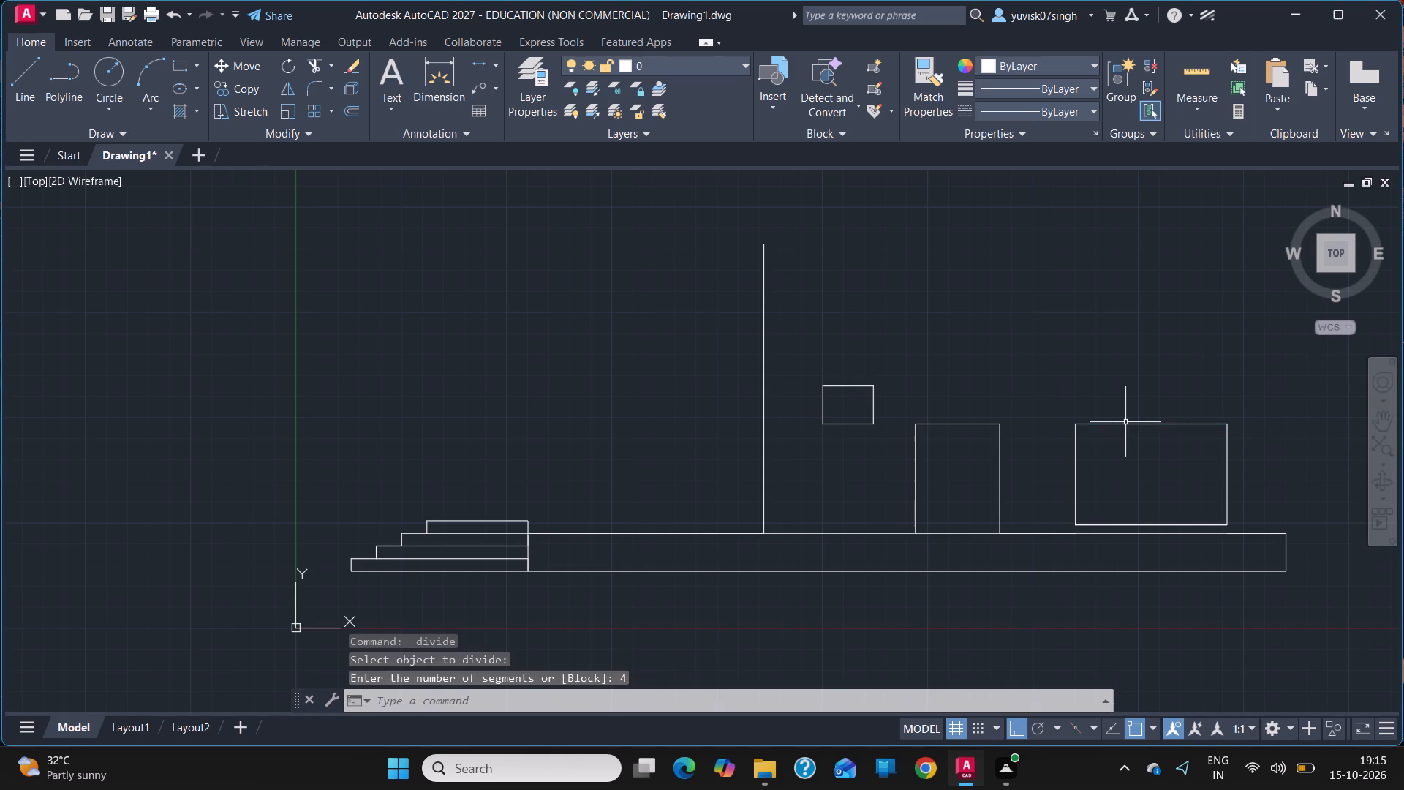
right_click(1171, 310)
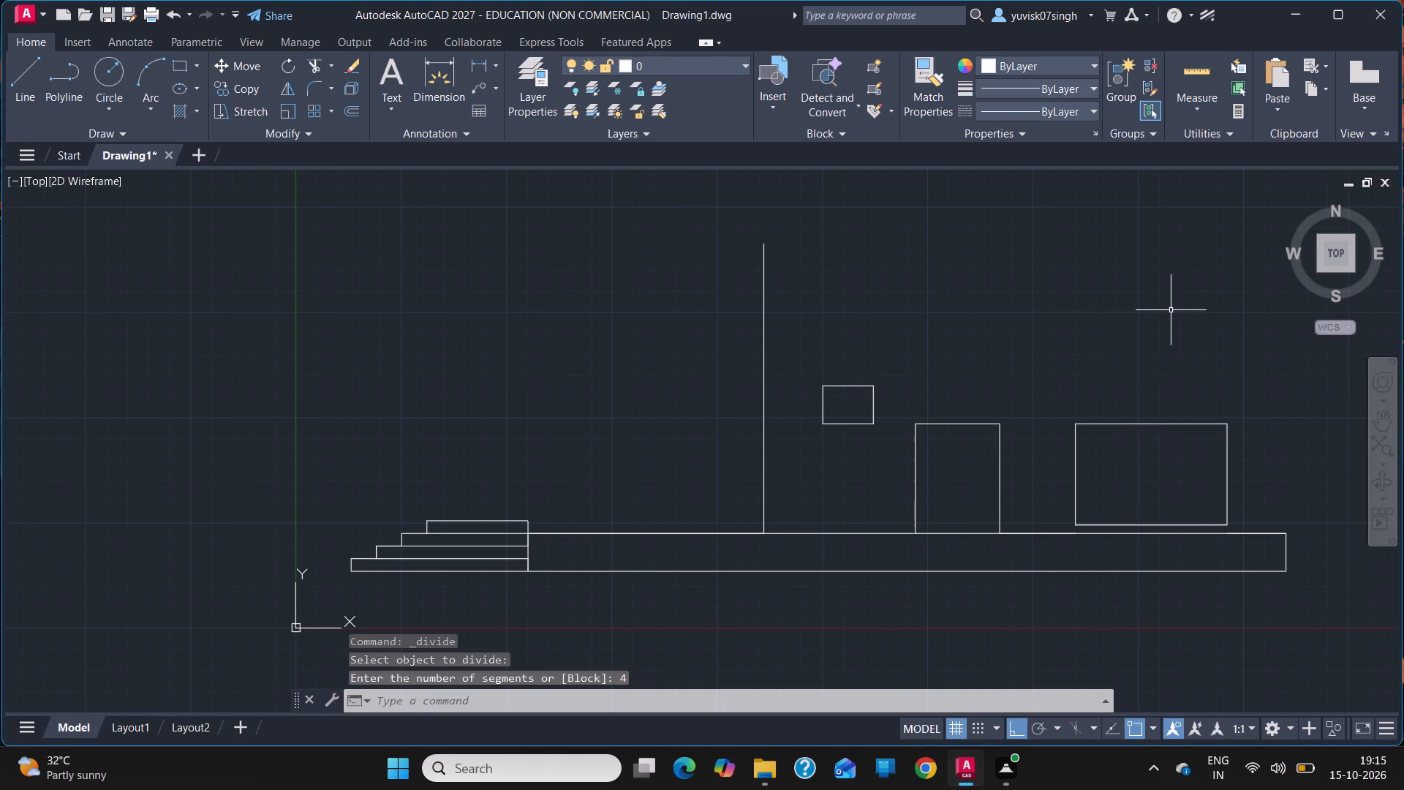
click(1171, 310)
click(1188, 319)
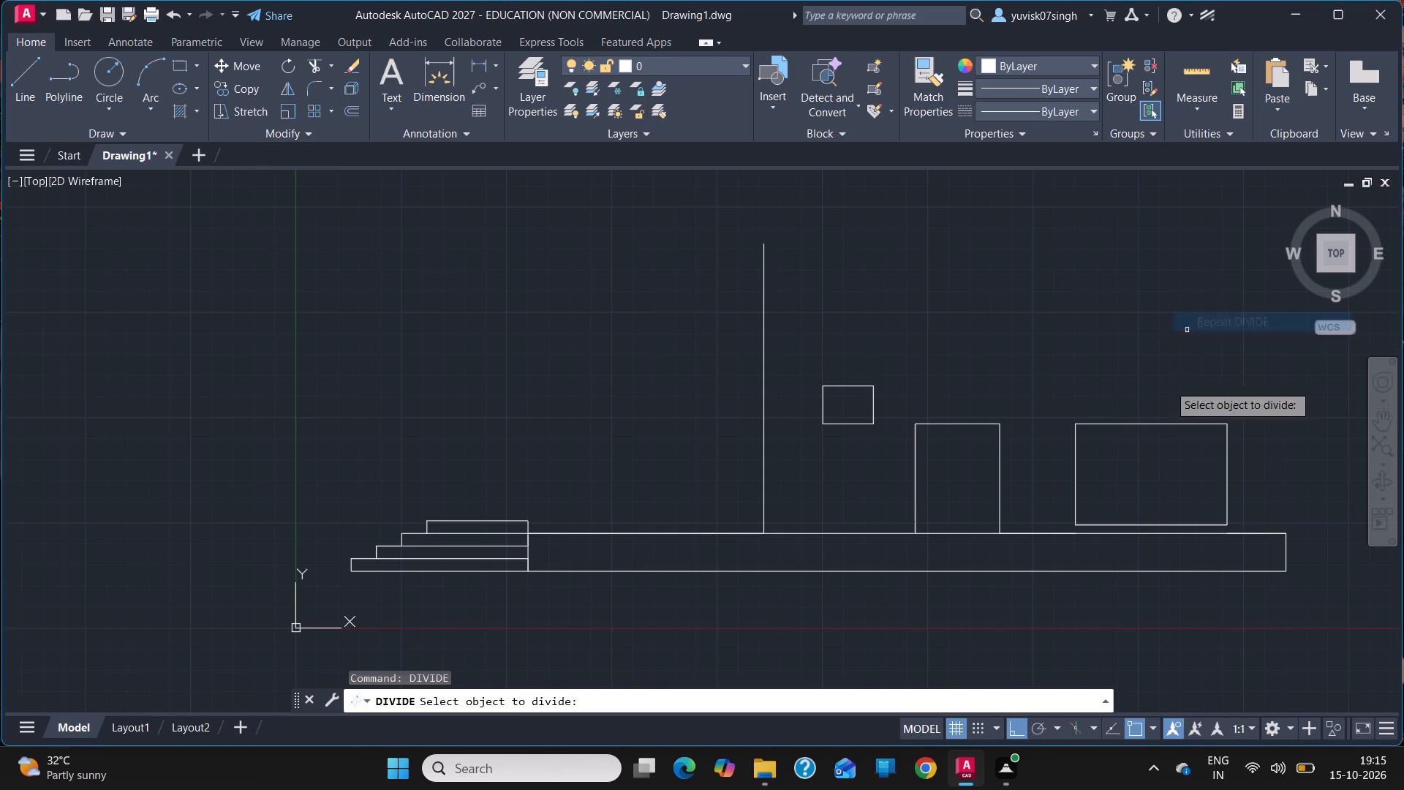
click(1114, 527)
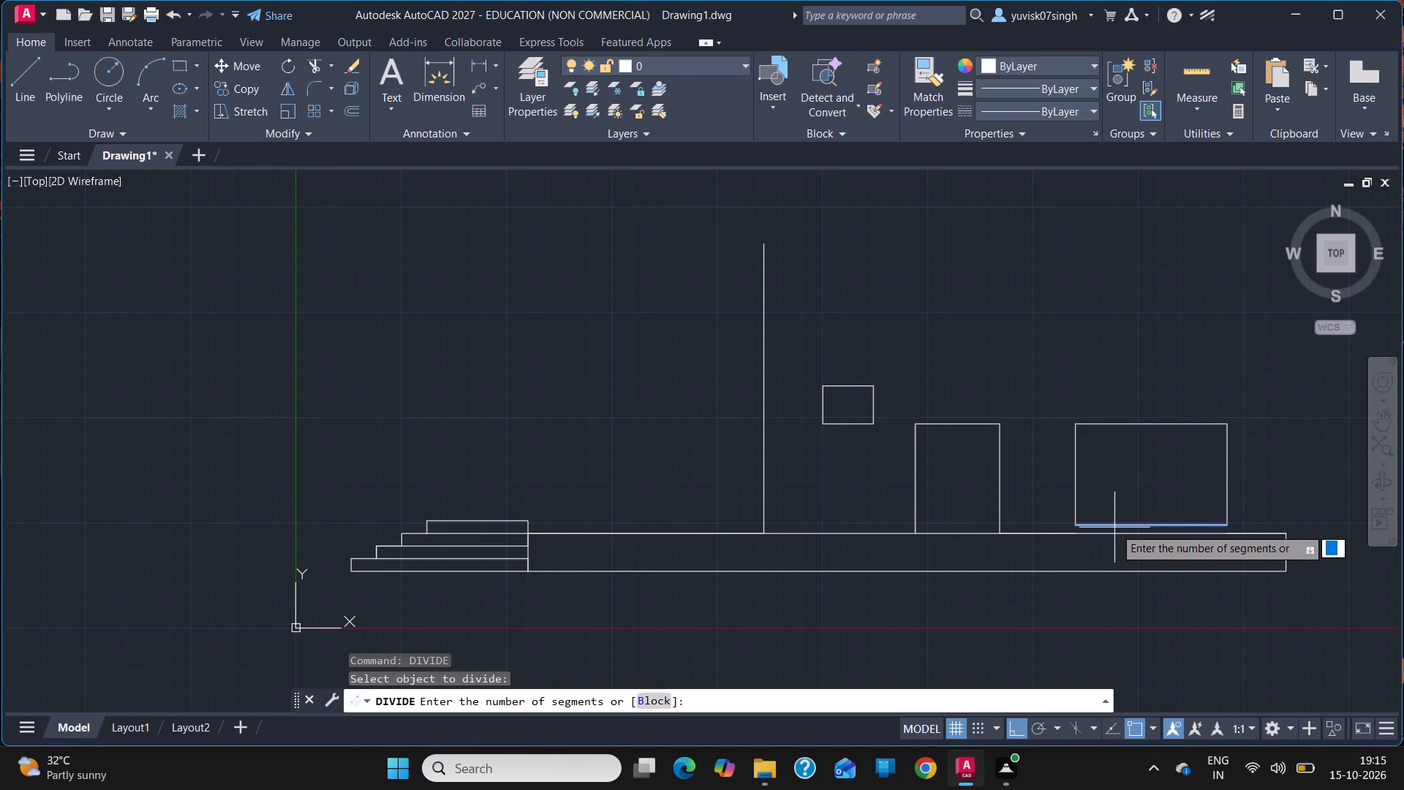
key(4)
key(Return)
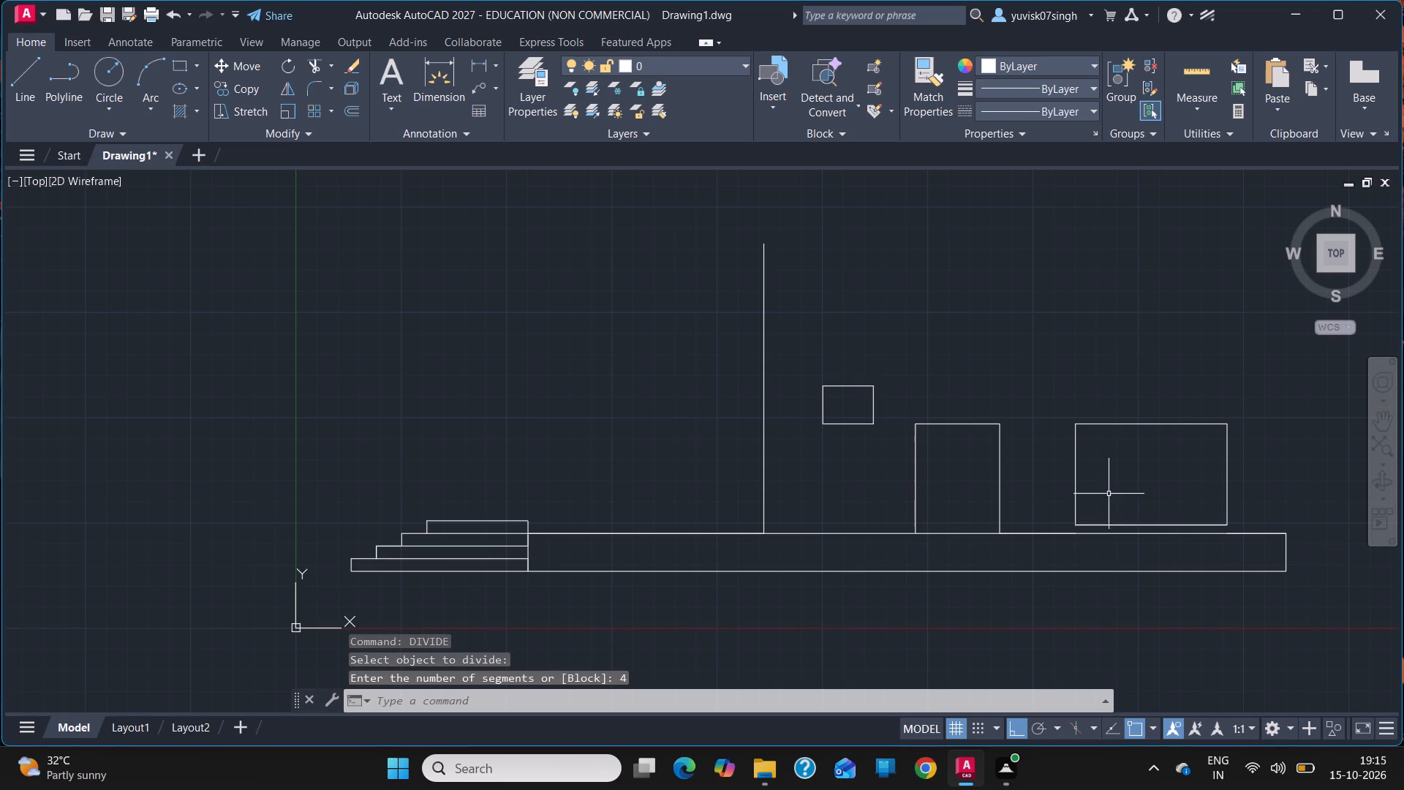
Draw three vertical mullion lines across the 1800 by 1200 window through the division points of its top and bottom edges.
text(lib)
key(backslash)
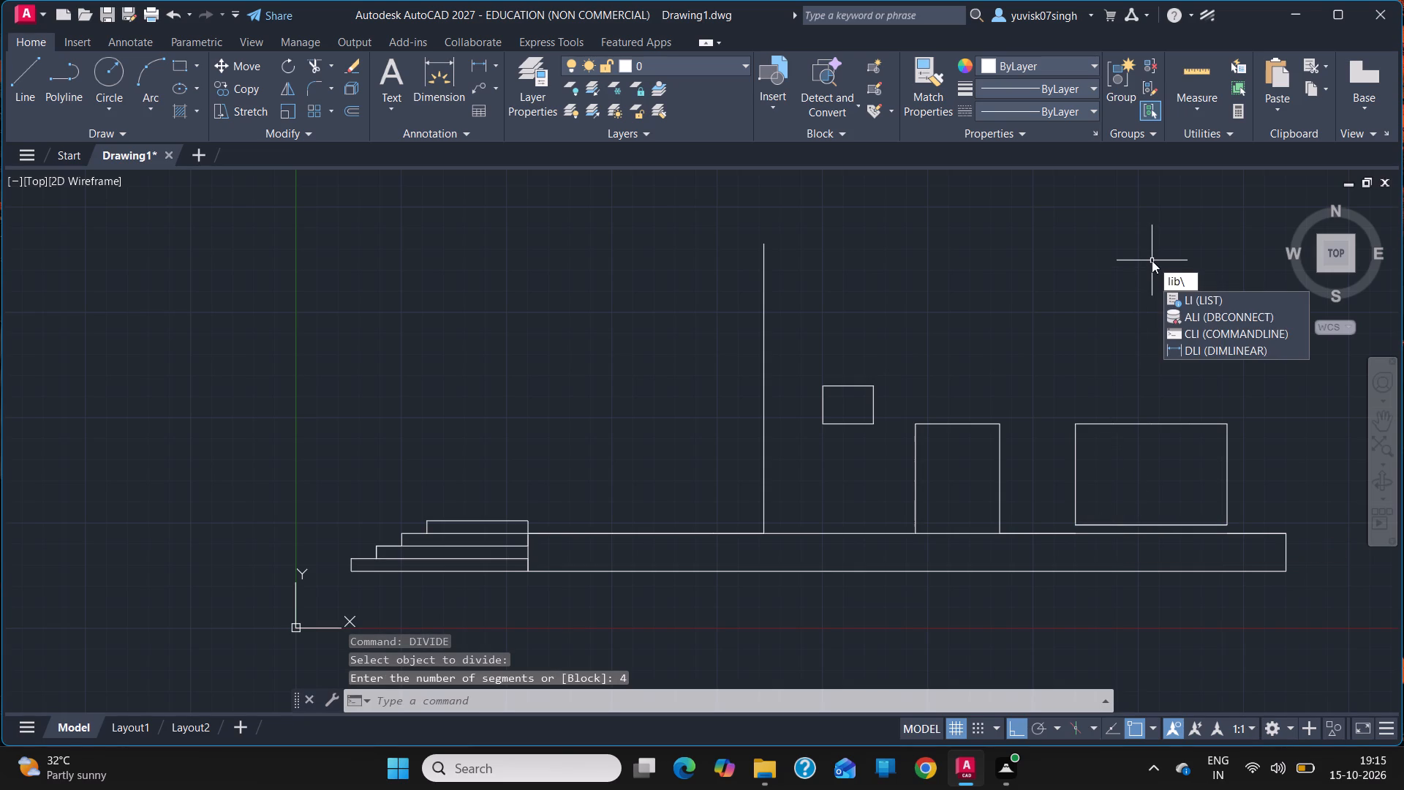
key(BackSpace)
key(BackSpace)
key(BackSpace)
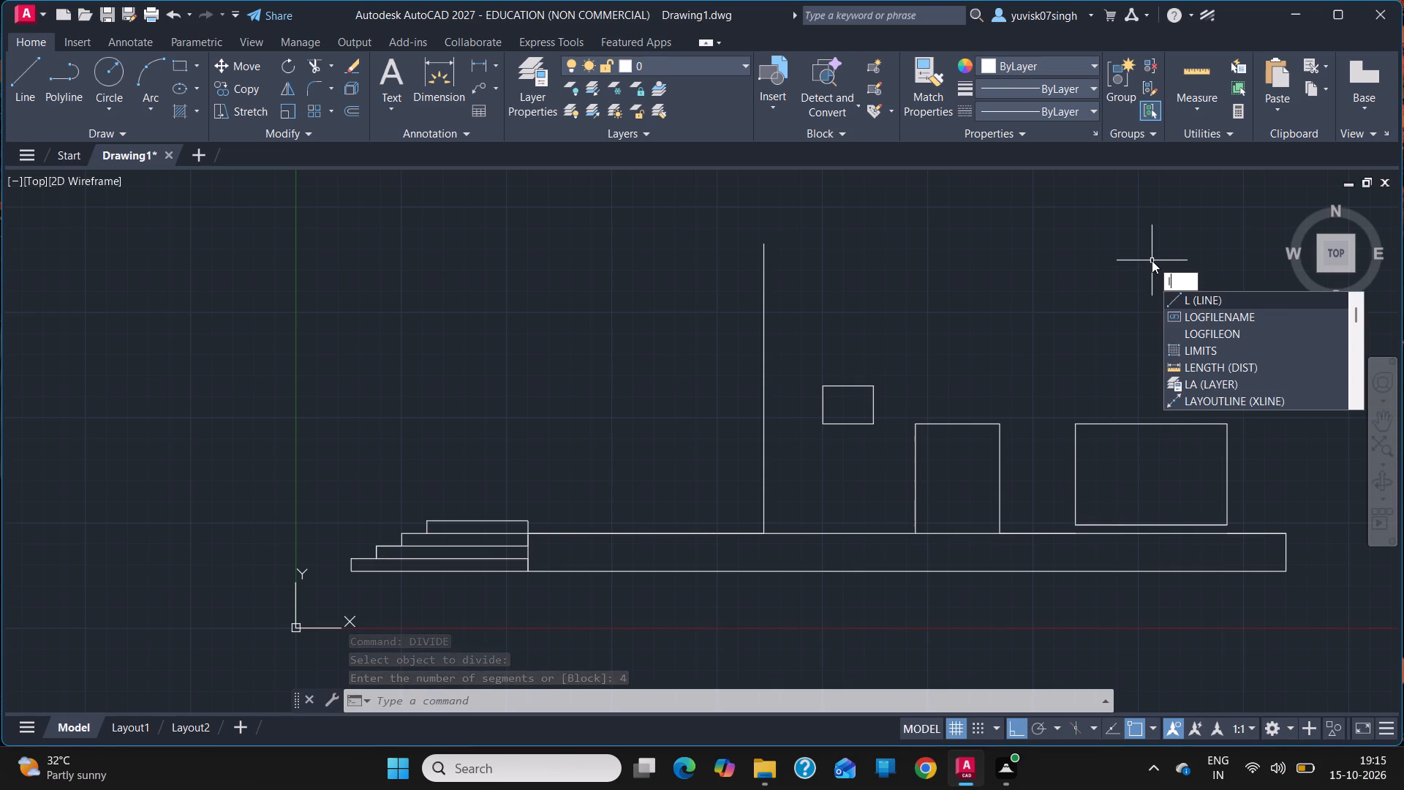
key(Return)
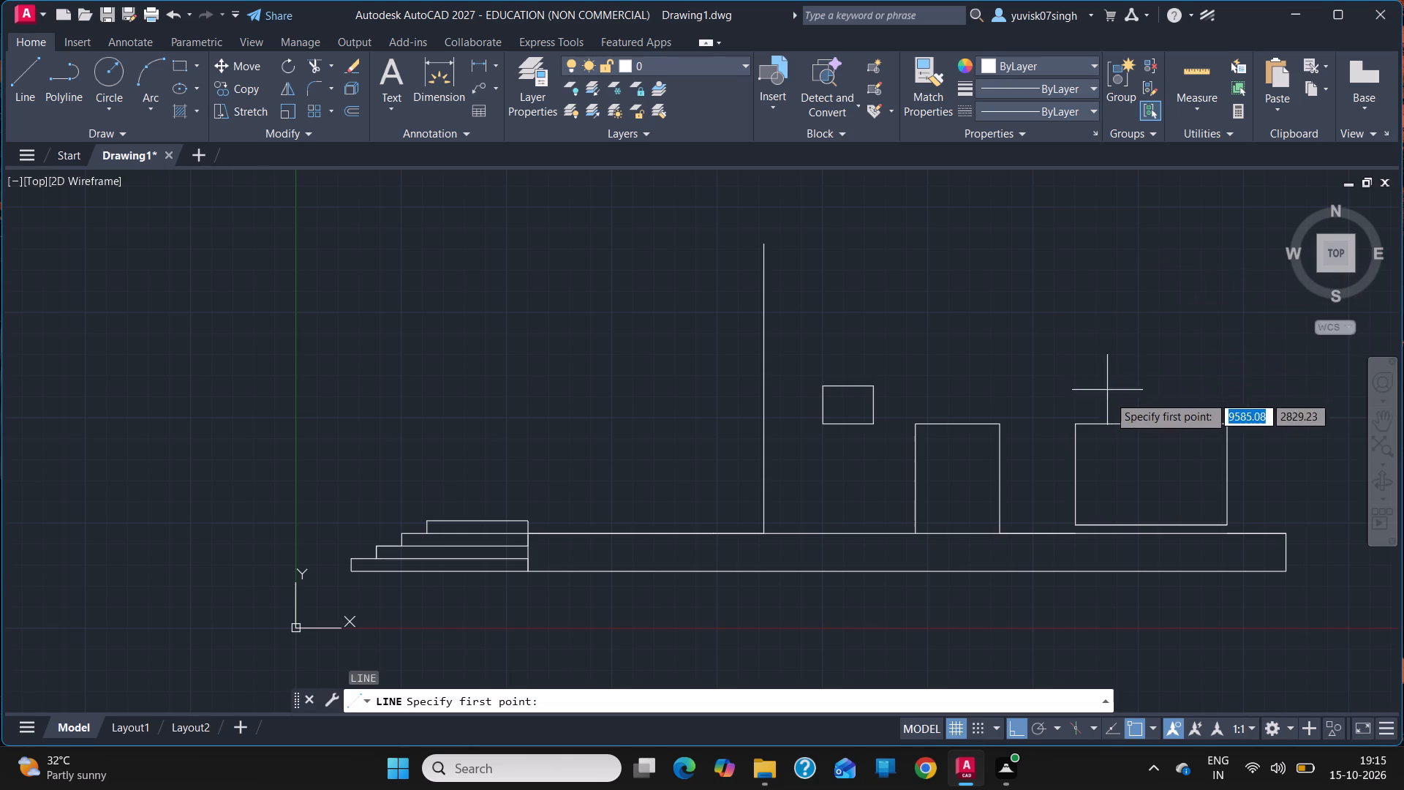
click(1111, 425)
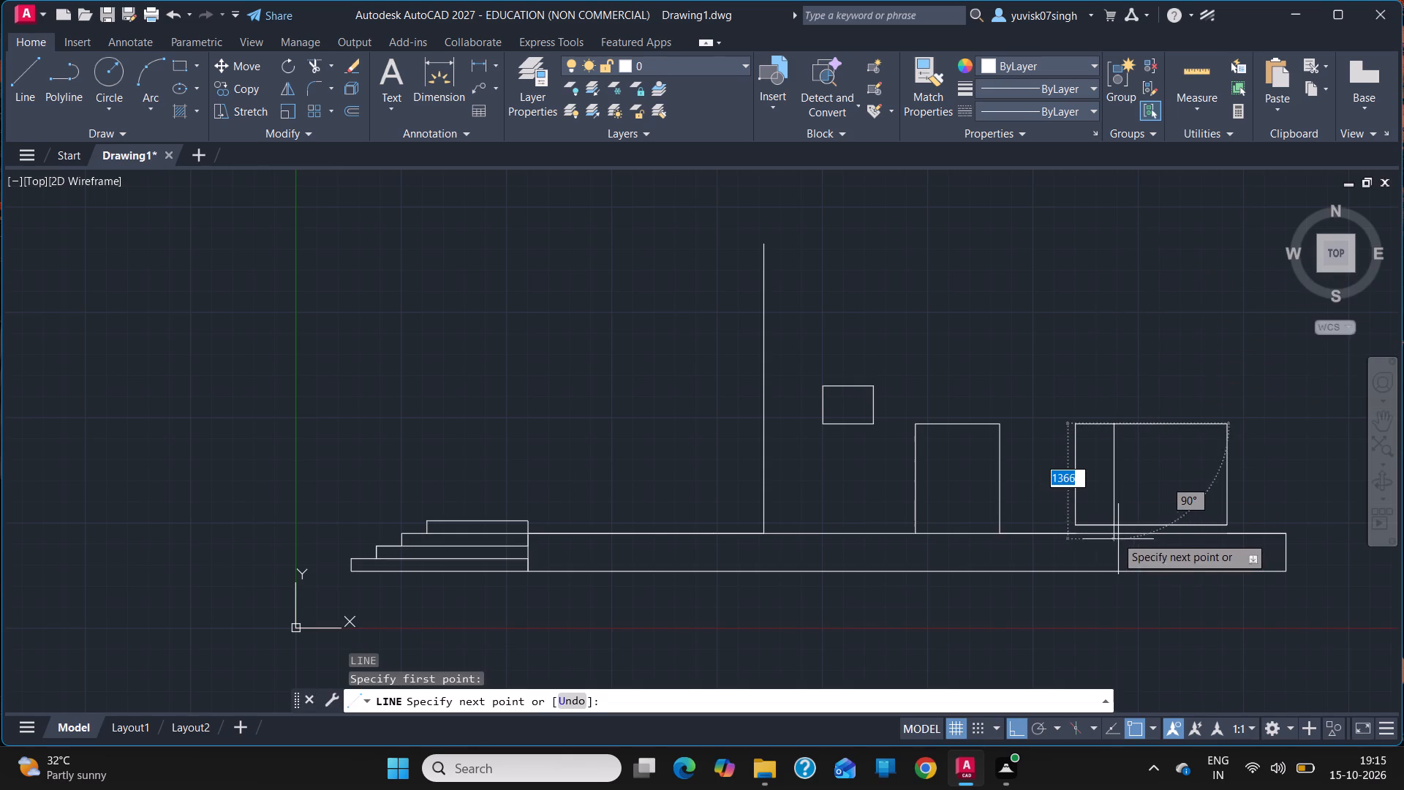
drag(1114, 526, 1147, 524)
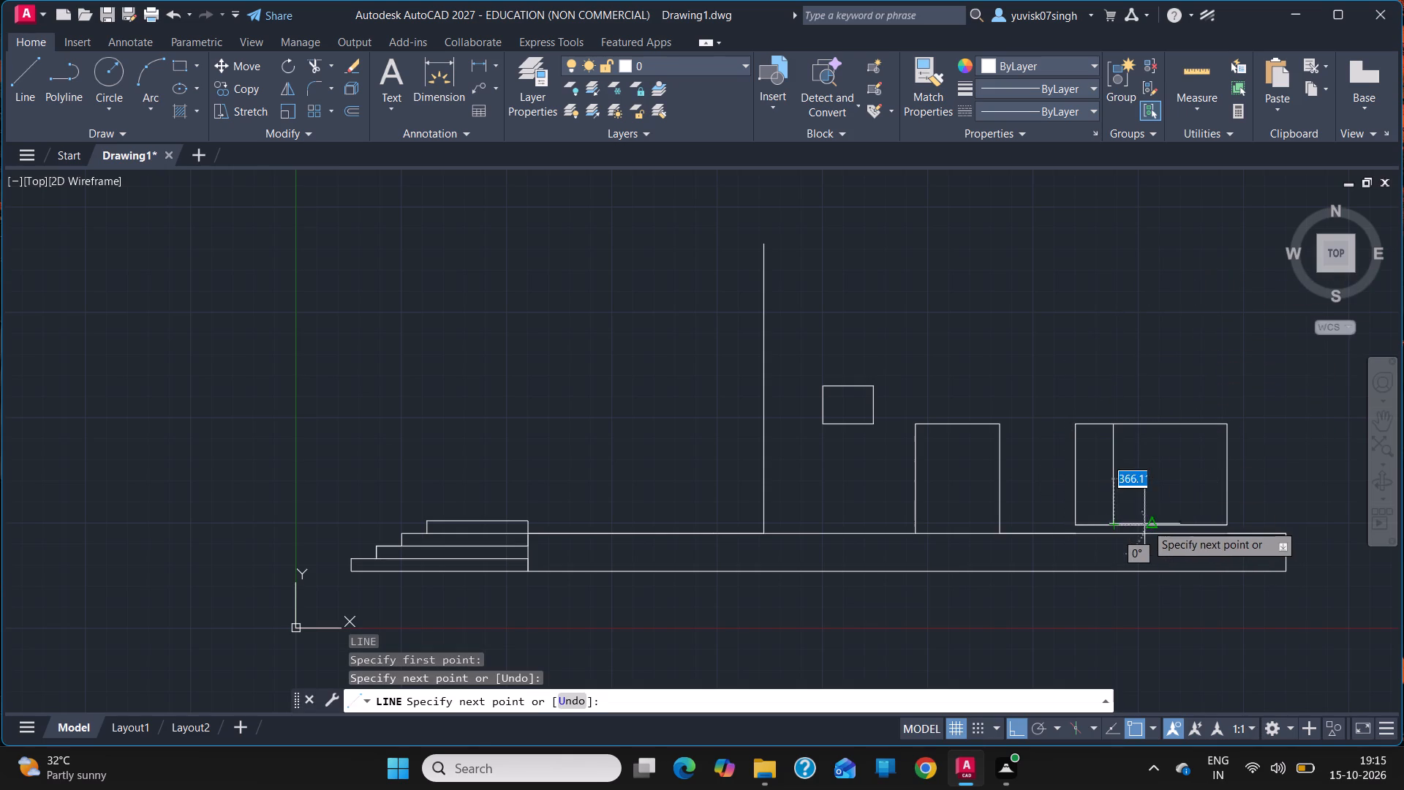
drag(1147, 524, 1153, 524)
drag(1153, 524, 1152, 437)
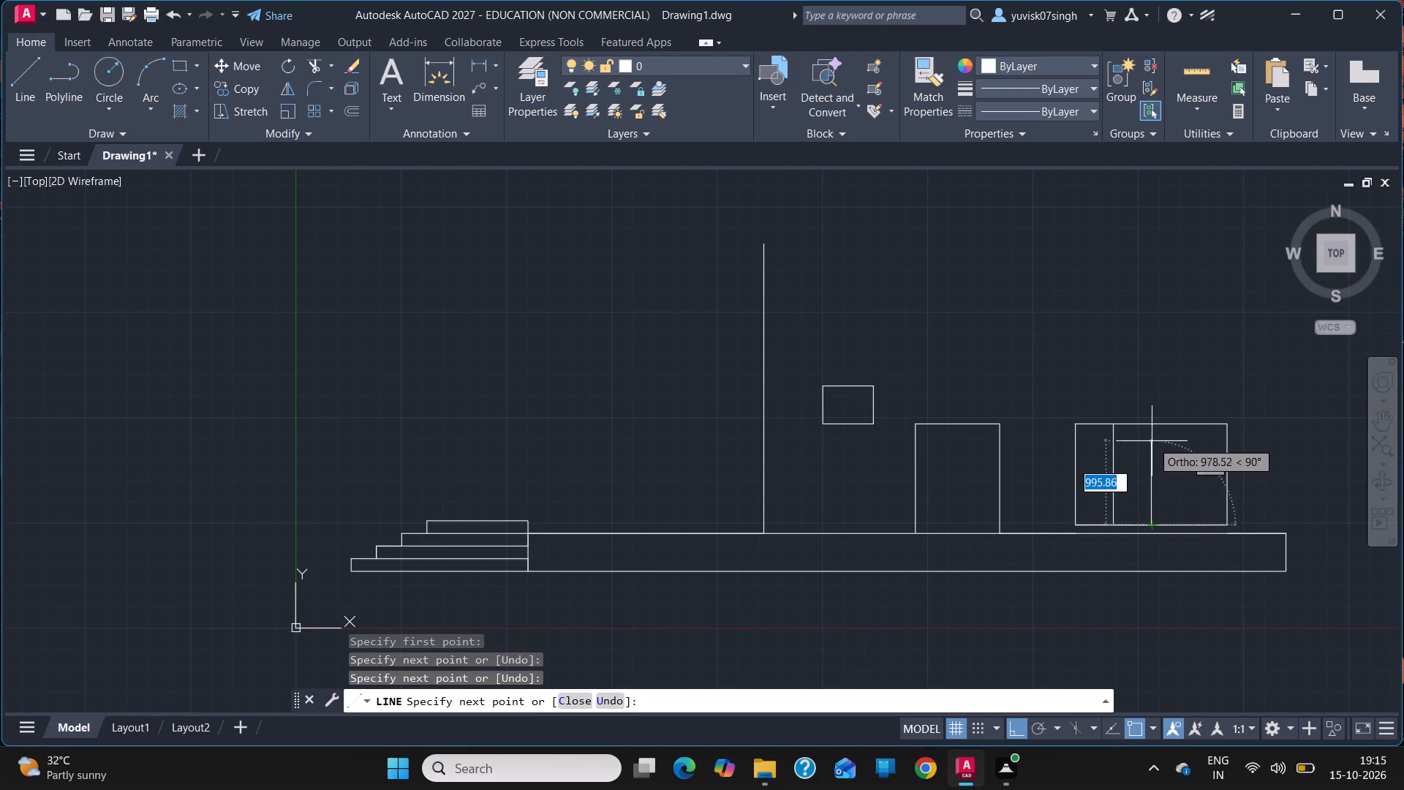
drag(1152, 437, 1152, 426)
drag(1152, 426, 1191, 429)
click(1191, 429)
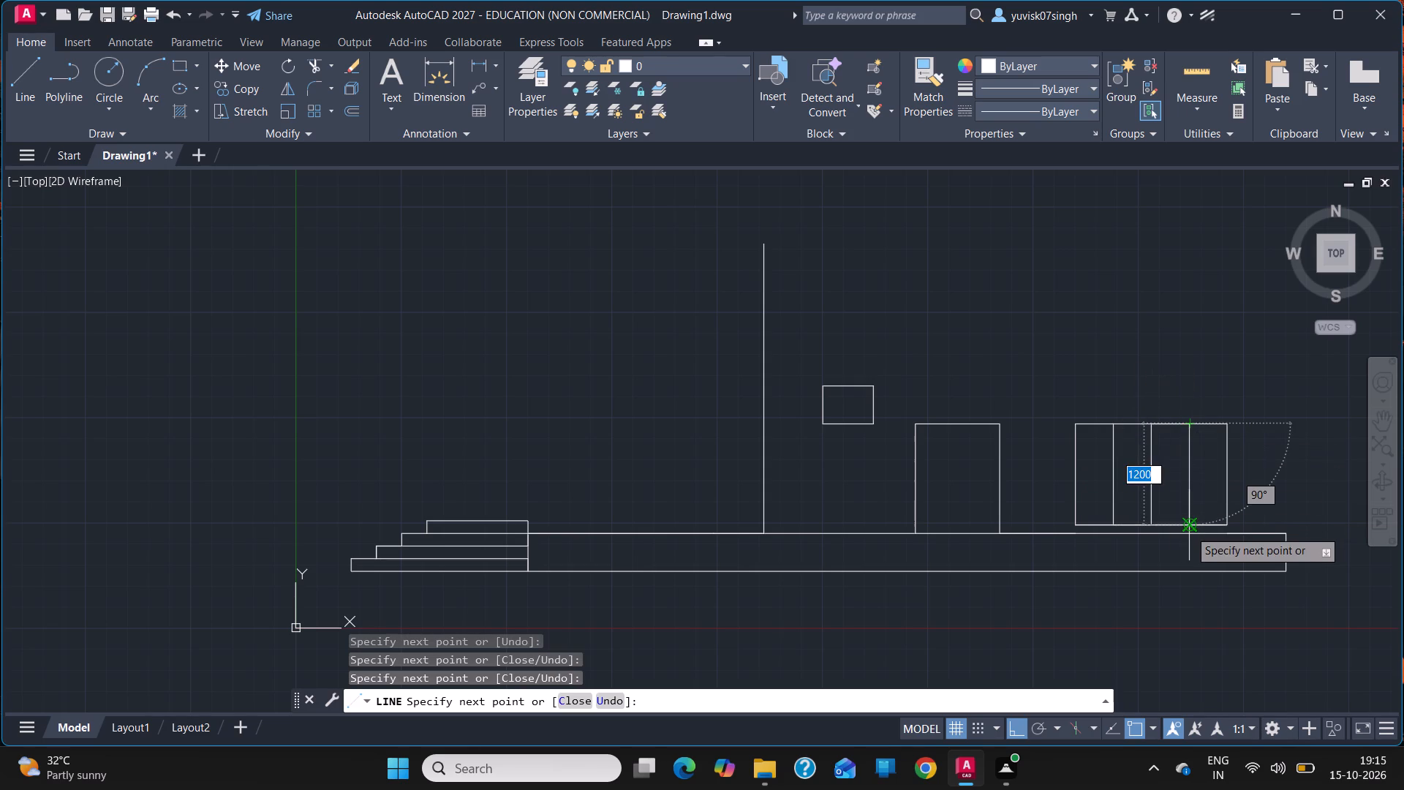
click(1189, 530)
key(Escape)
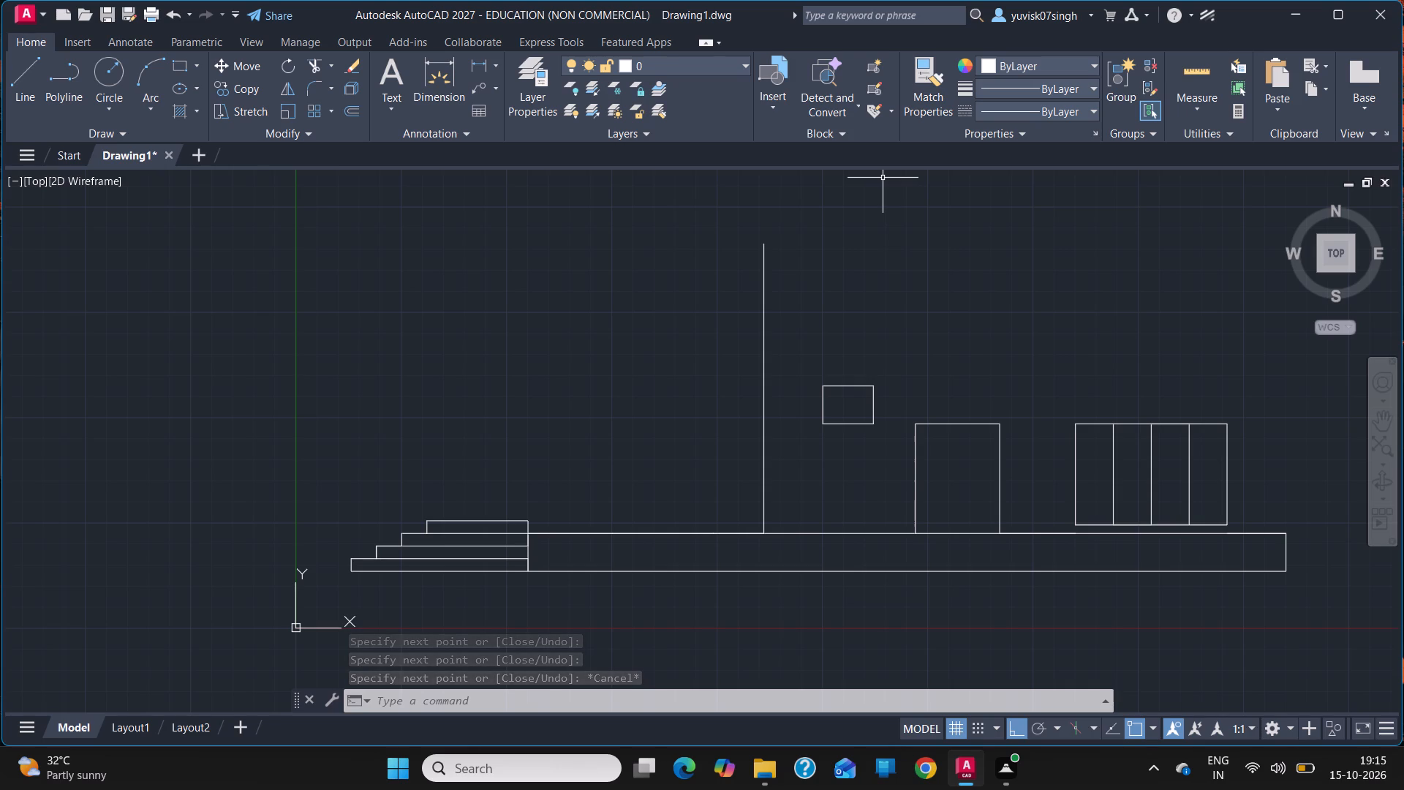
Draw a horizontal line across the window between the midpoints of its two sides.
text(li)
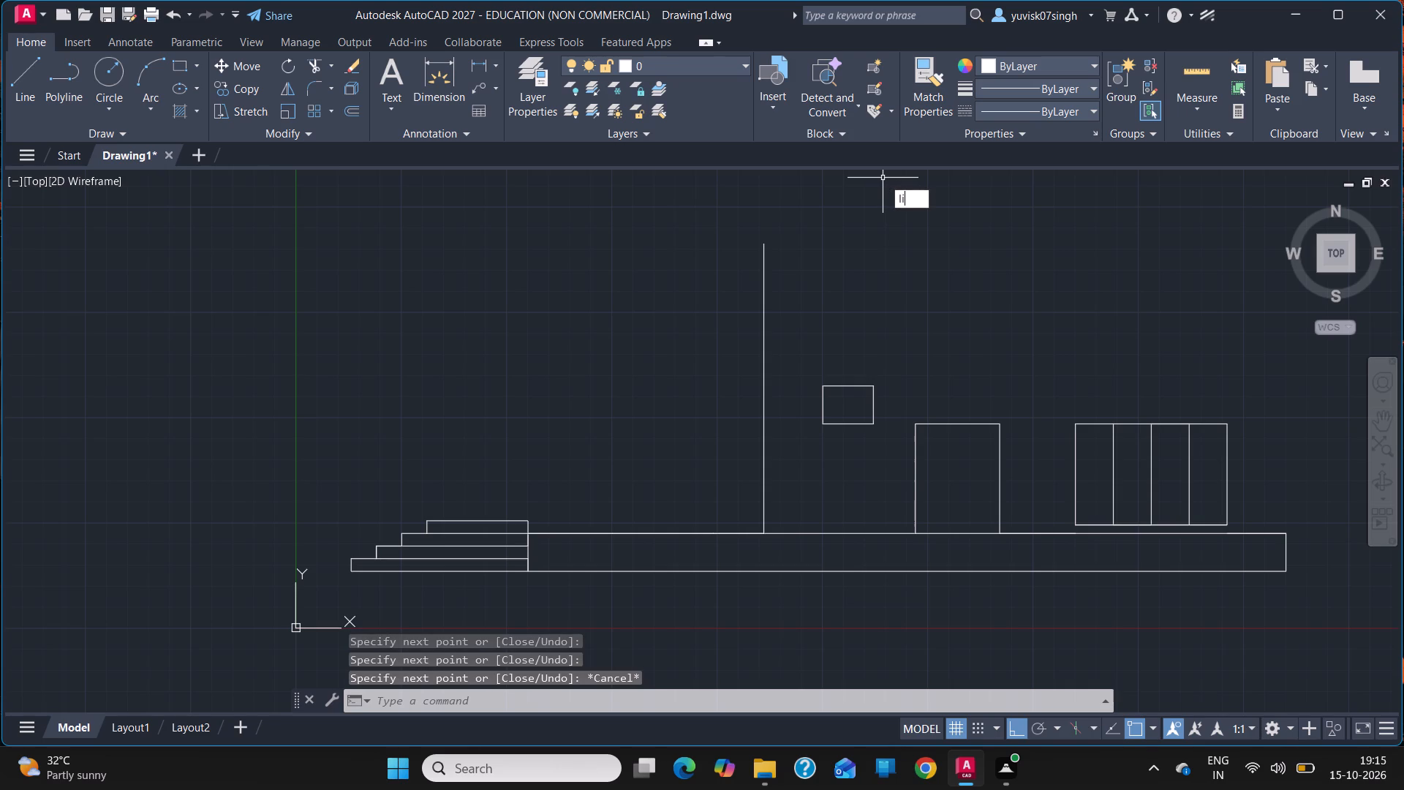
key(BackSpace)
key(Return)
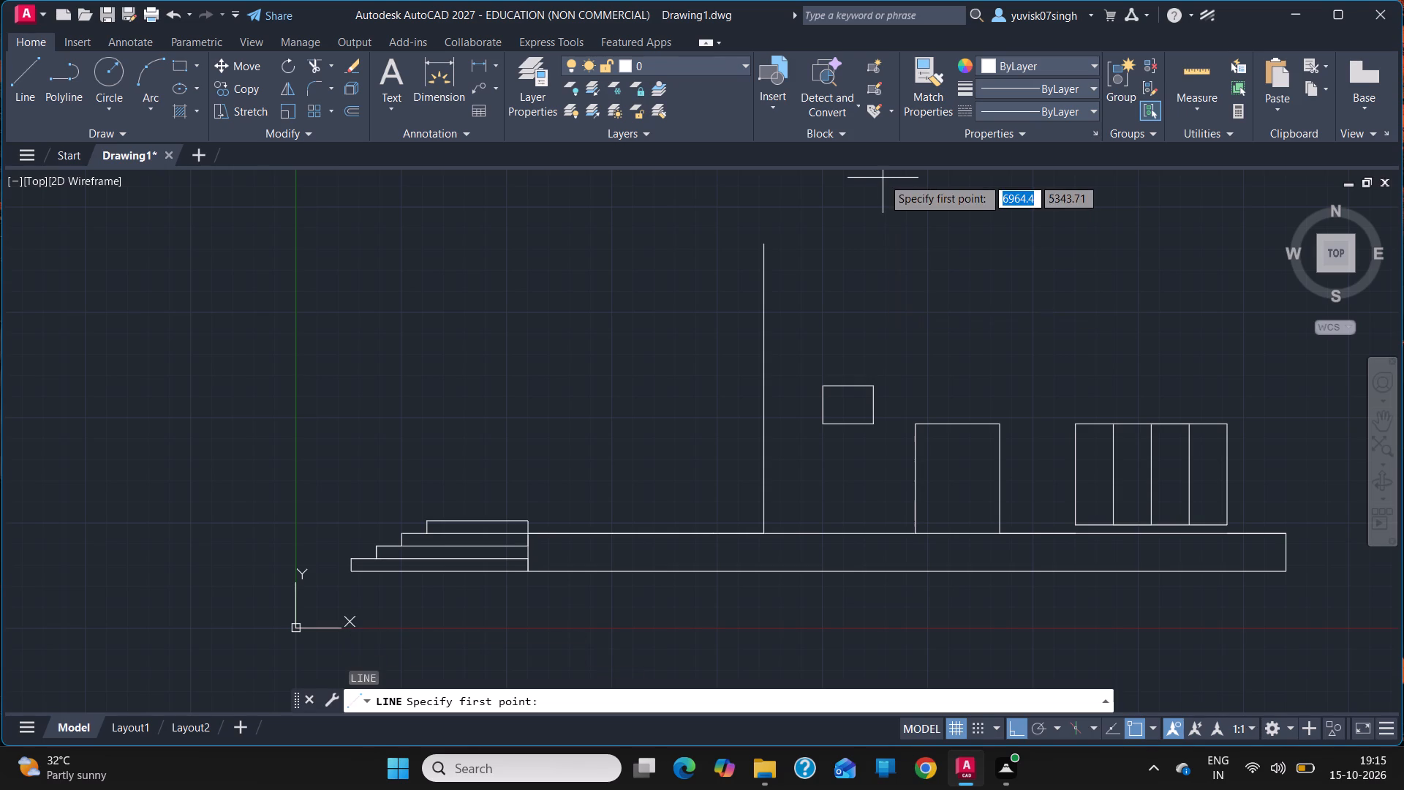
click(1073, 470)
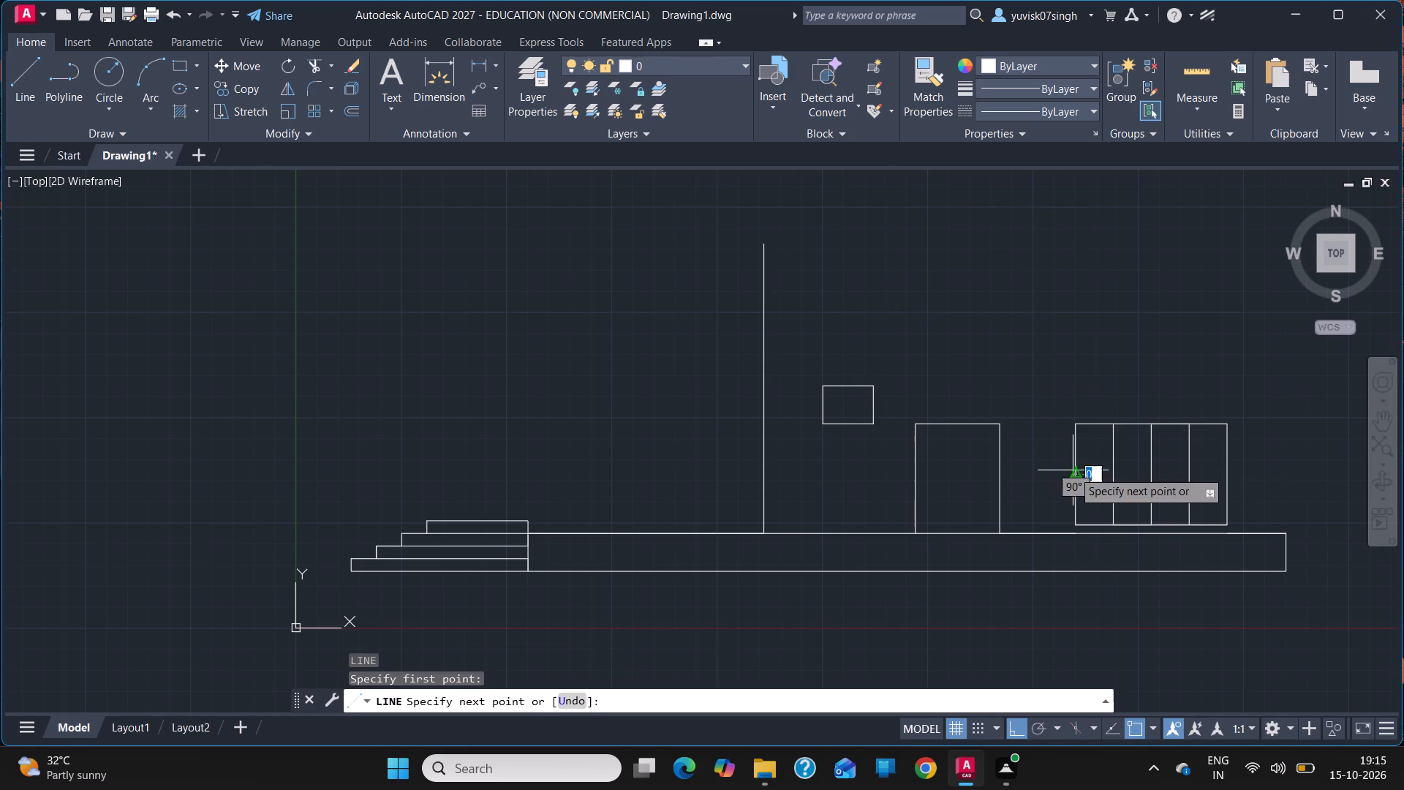
click(1226, 473)
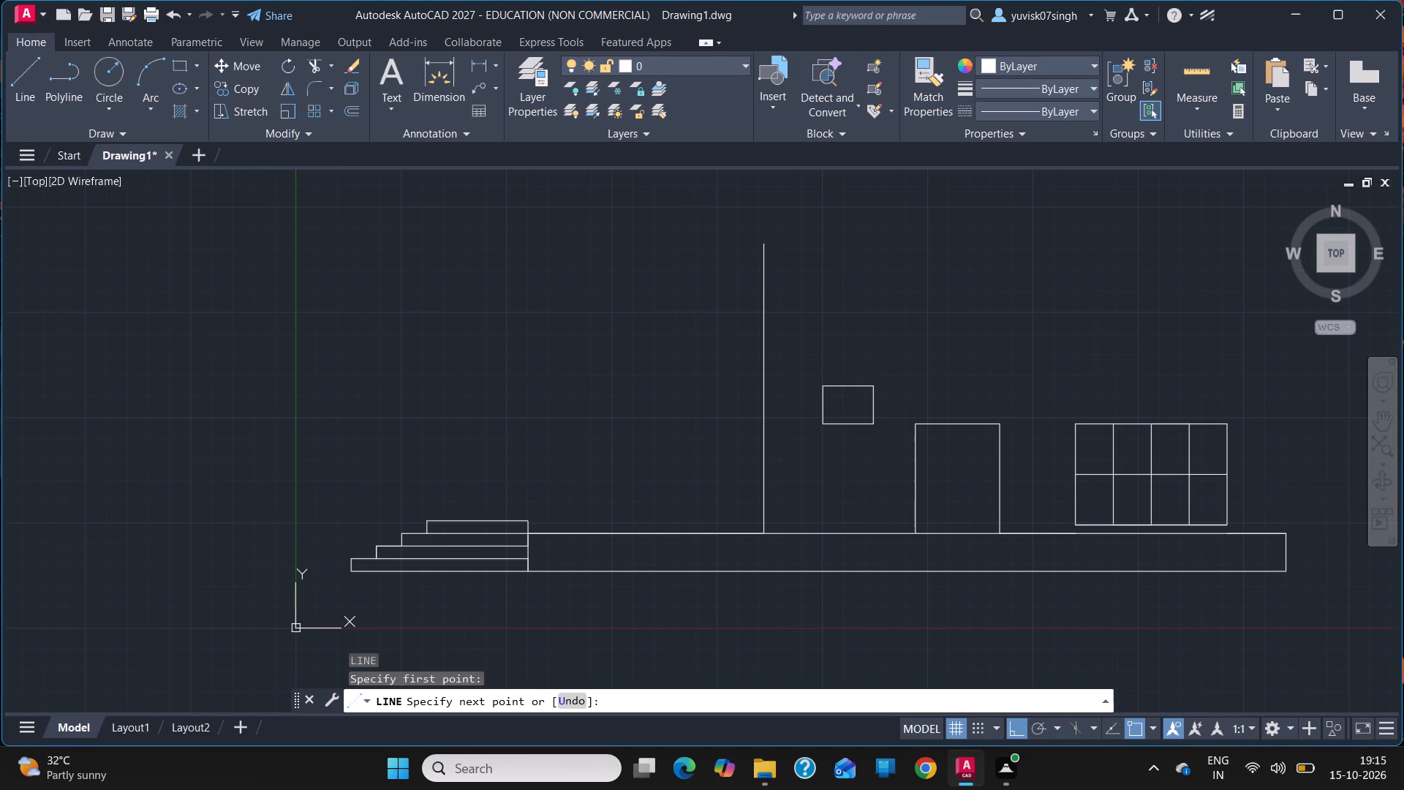
key(Escape)
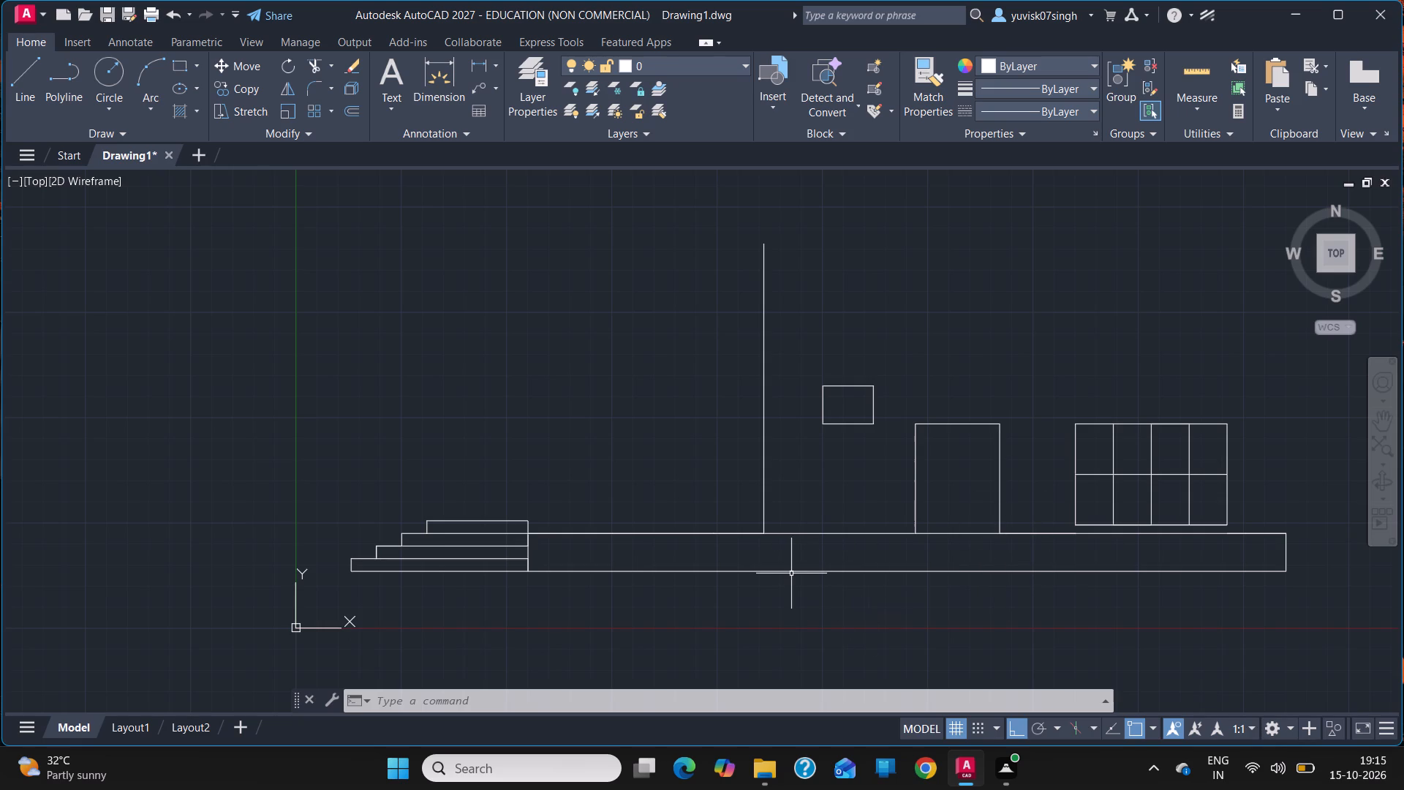
Draw a vertical line up from the base's top edge, between the steps and the tall wall line, in segments of 550 and 4800.
click(9, 115)
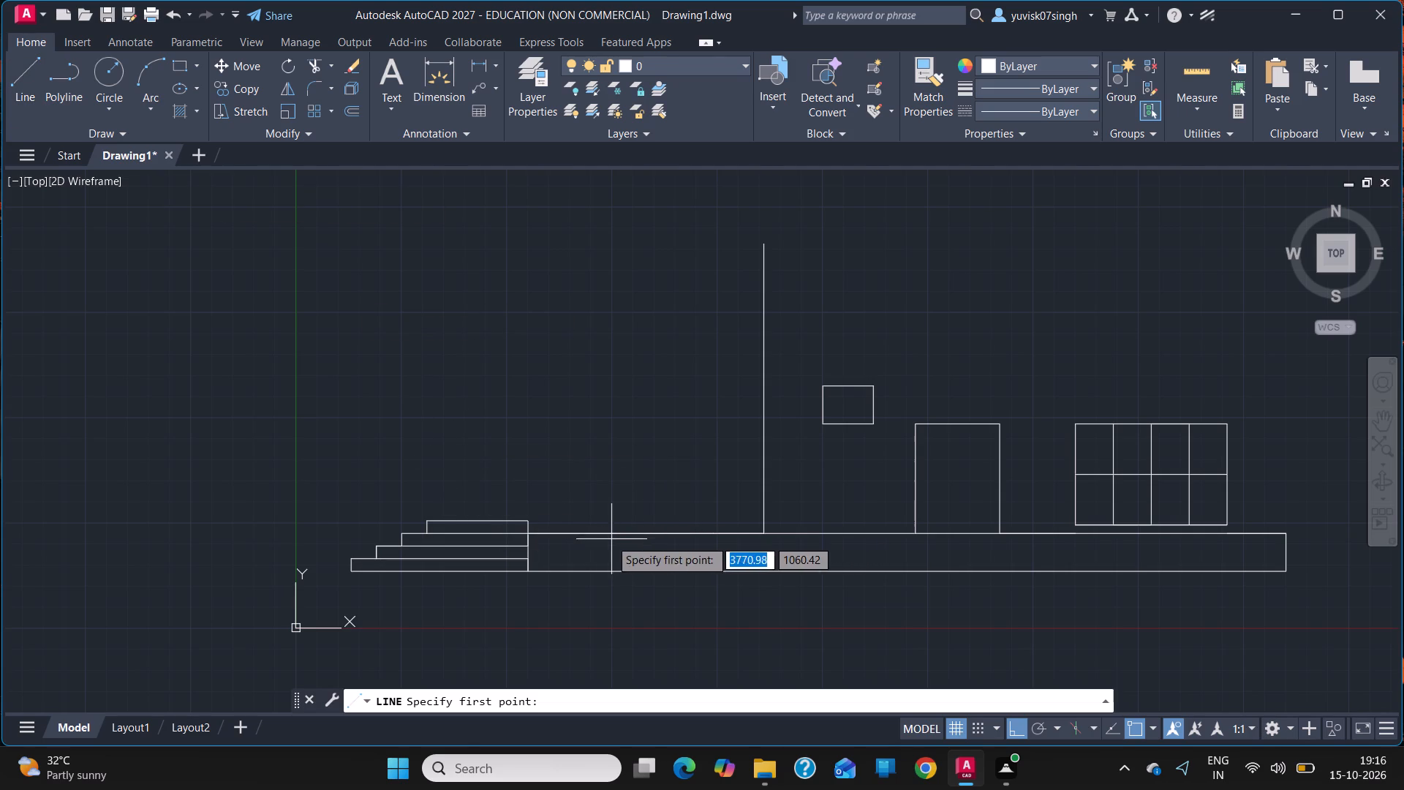
drag(614, 532, 606, 478)
text(550)
key(Return)
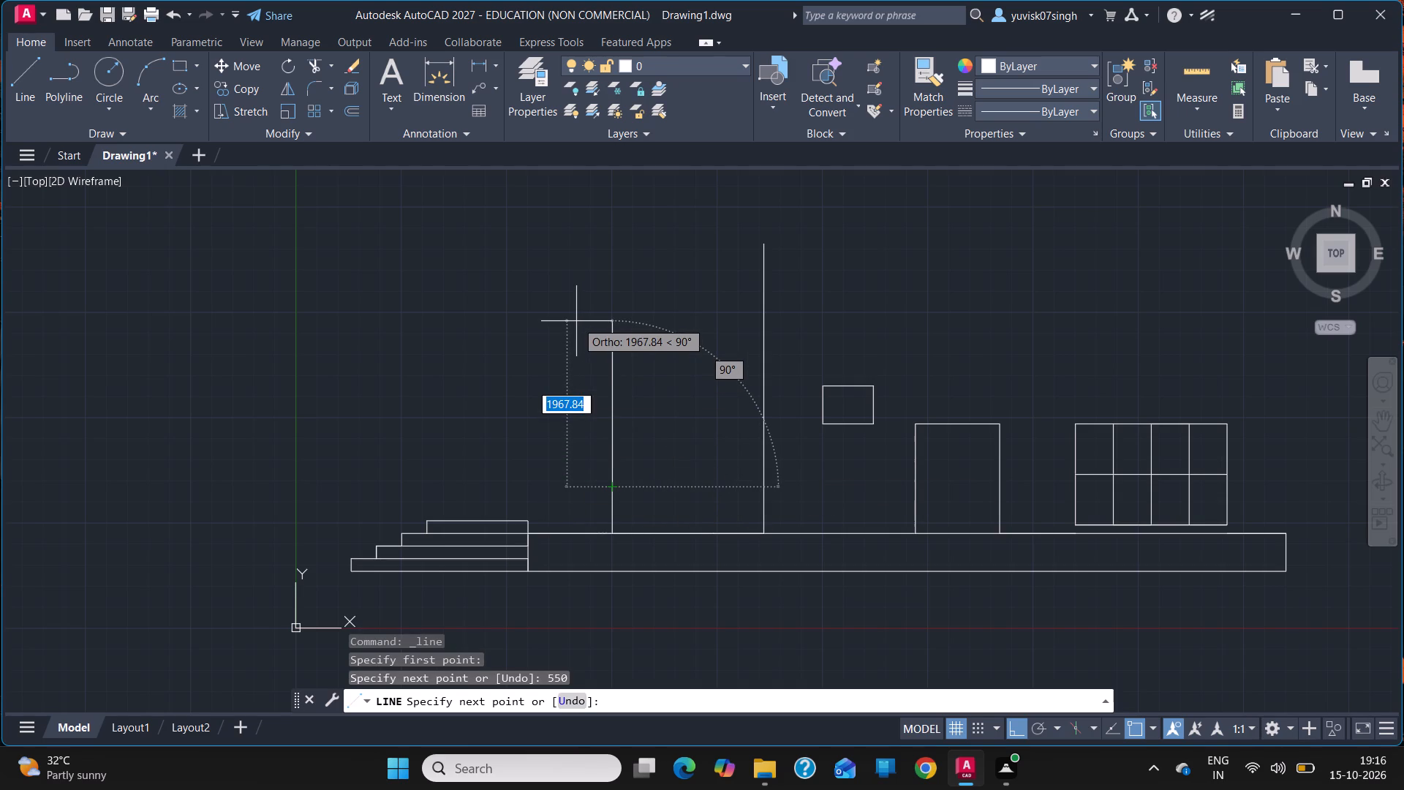
text(4800)
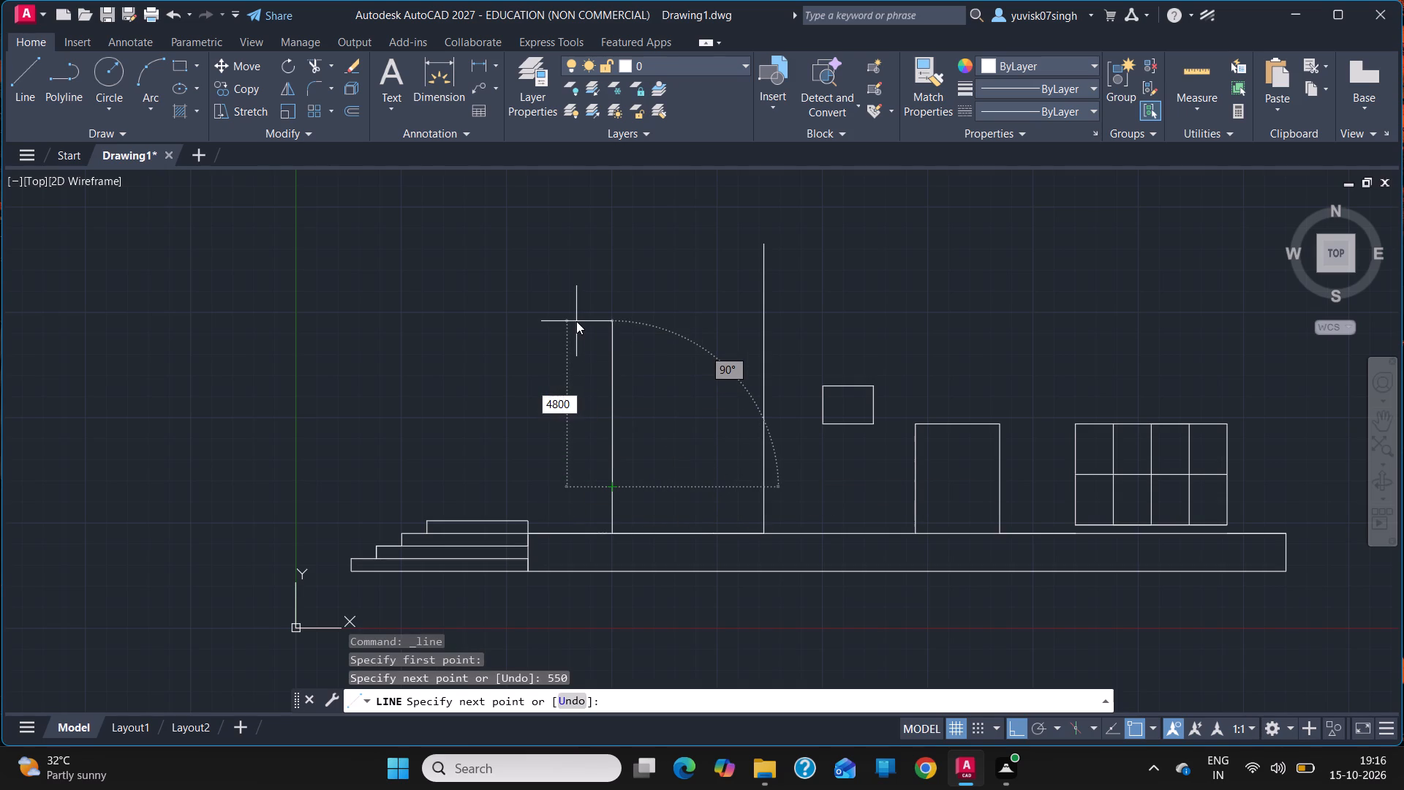
key(Return)
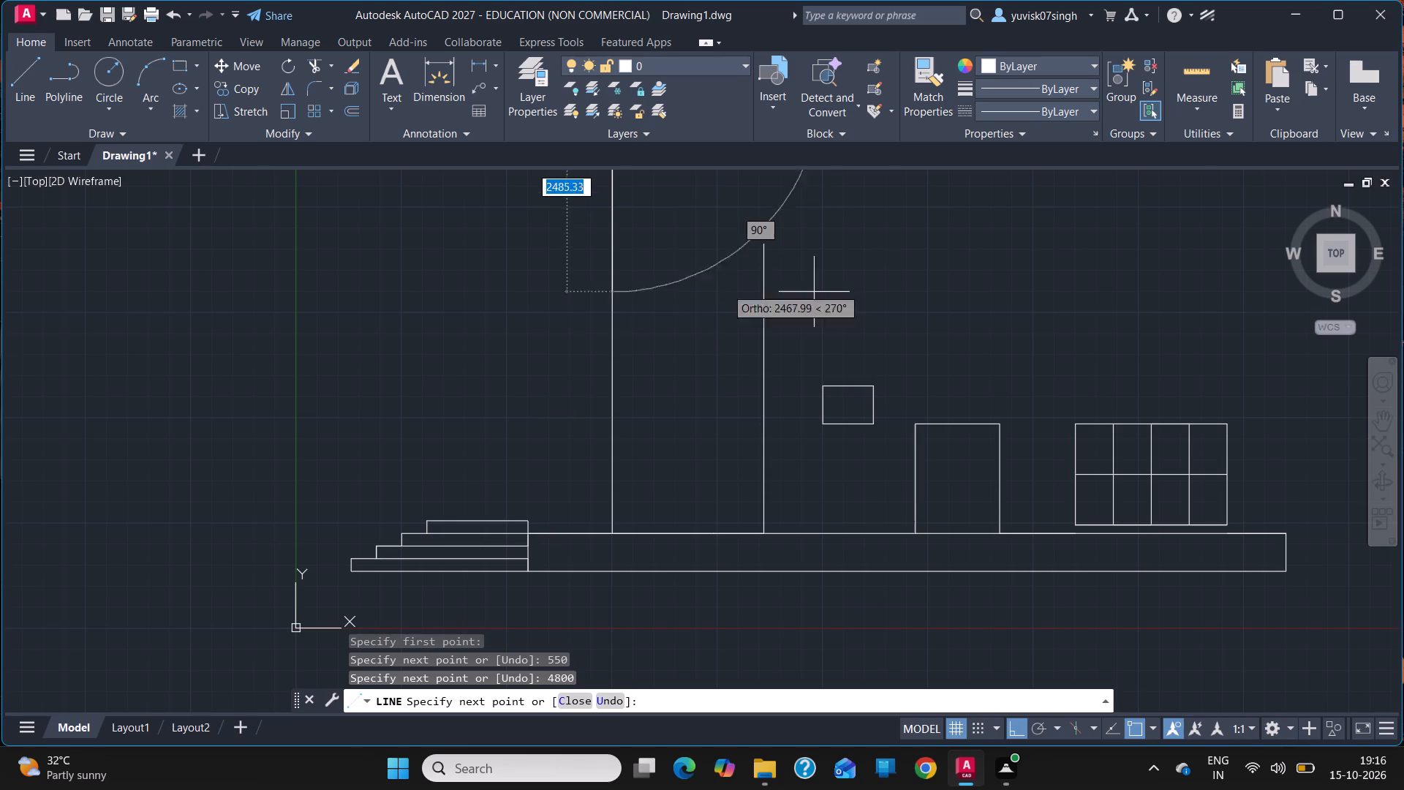
Complete the tall rectangle with a 1200 top edge rightward, a 4800 side downward and a bottom edge back to the first line.
click(1379, 421)
drag(926, 322, 961, 552)
key(Escape)
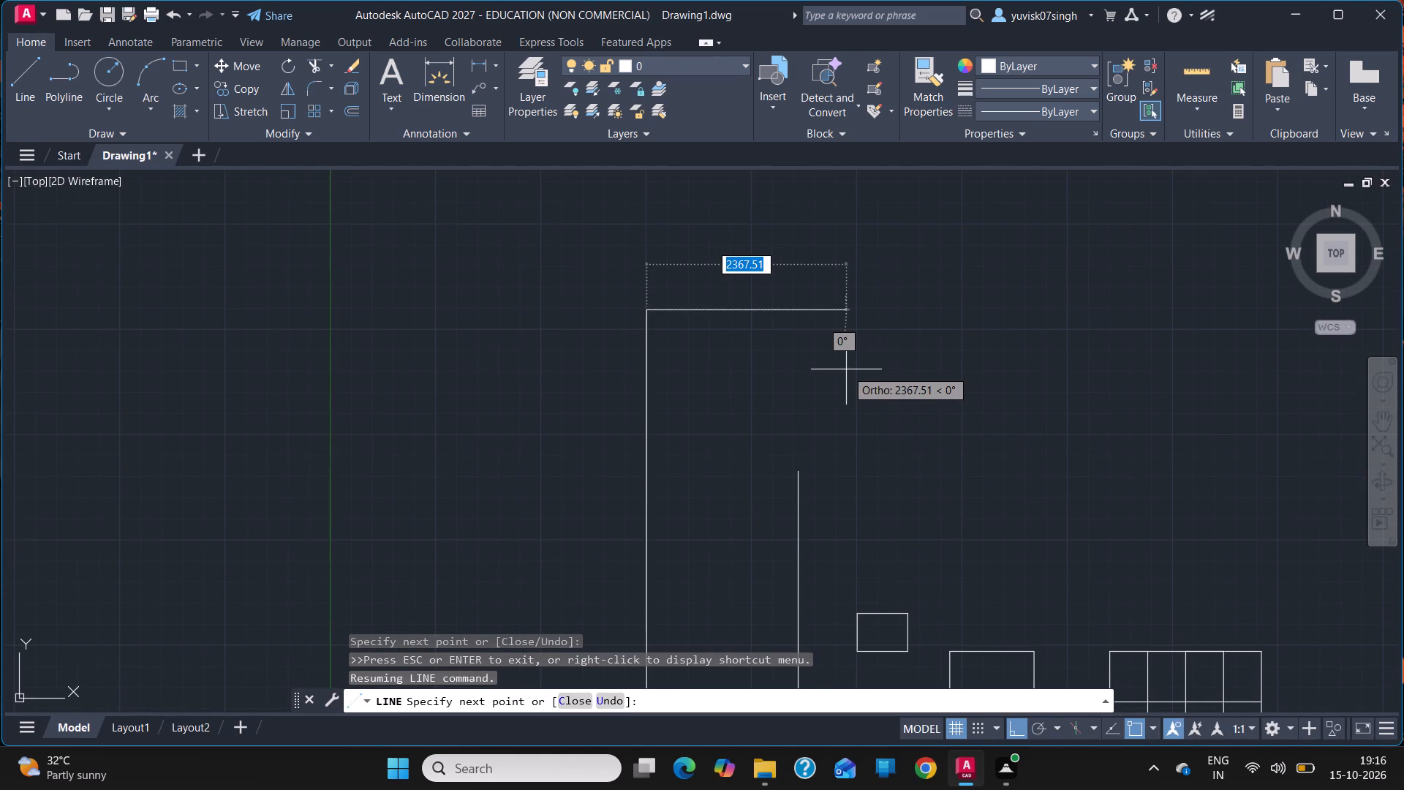
text(1200)
key(Return)
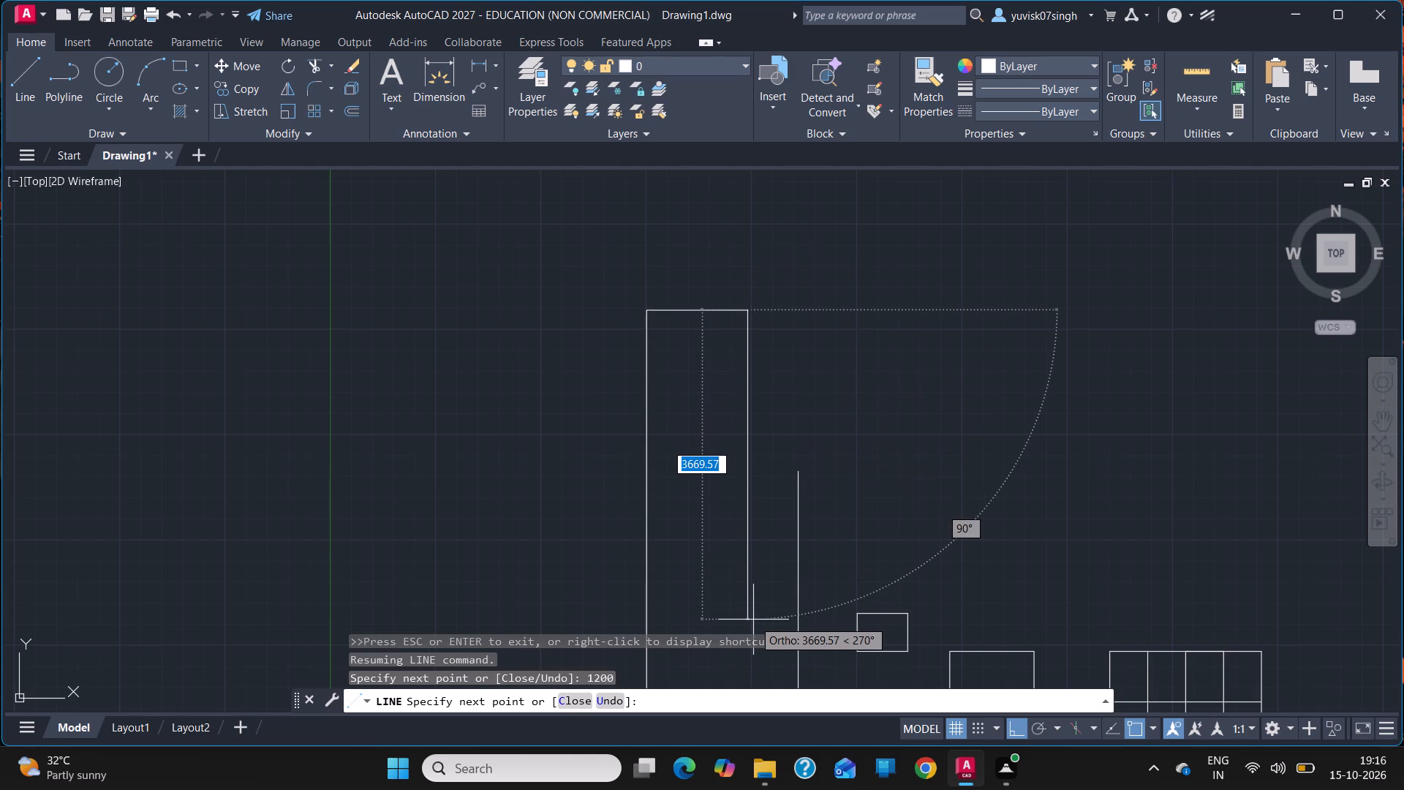
key(4)
text(800)
key(Return)
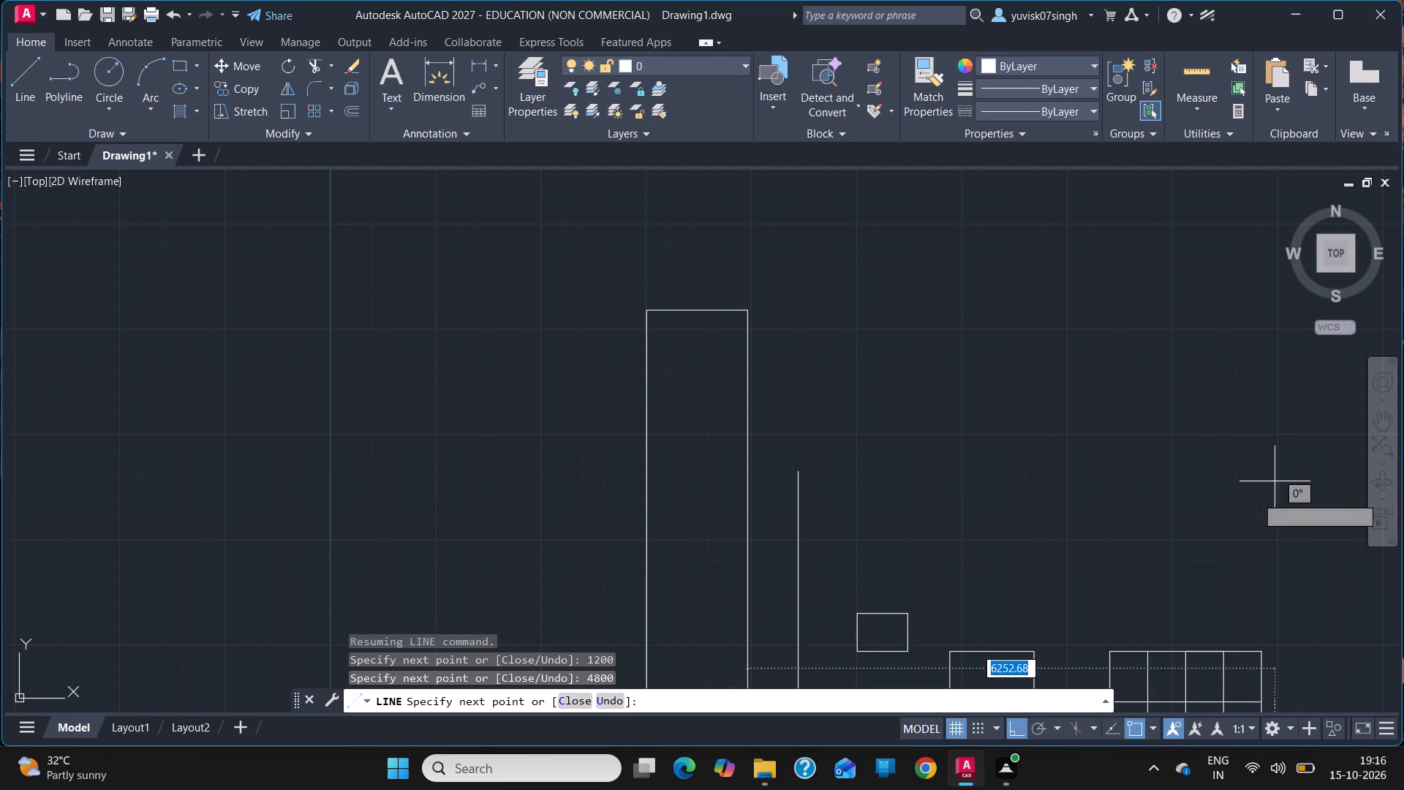
click(1373, 419)
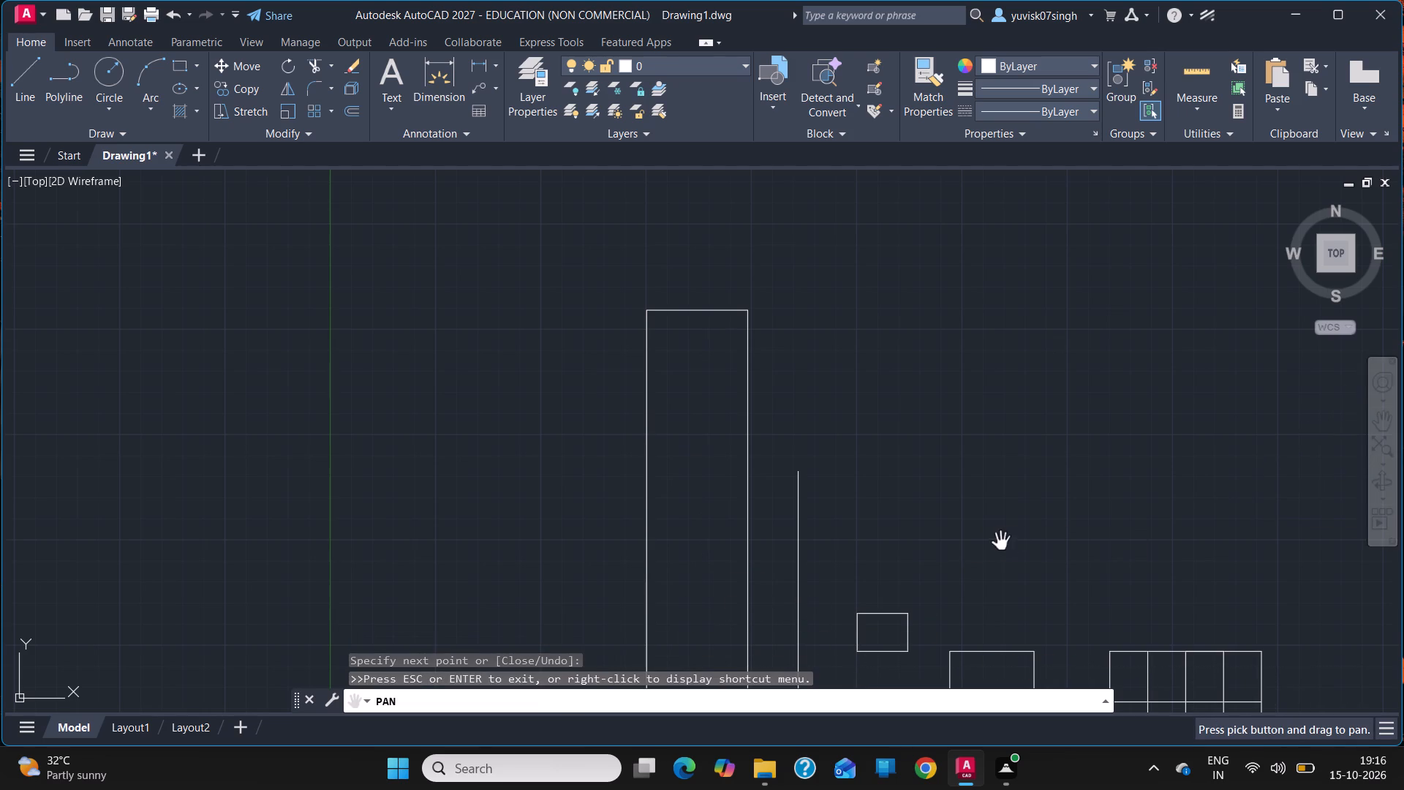
drag(1000, 541, 1001, 279)
key(grave)
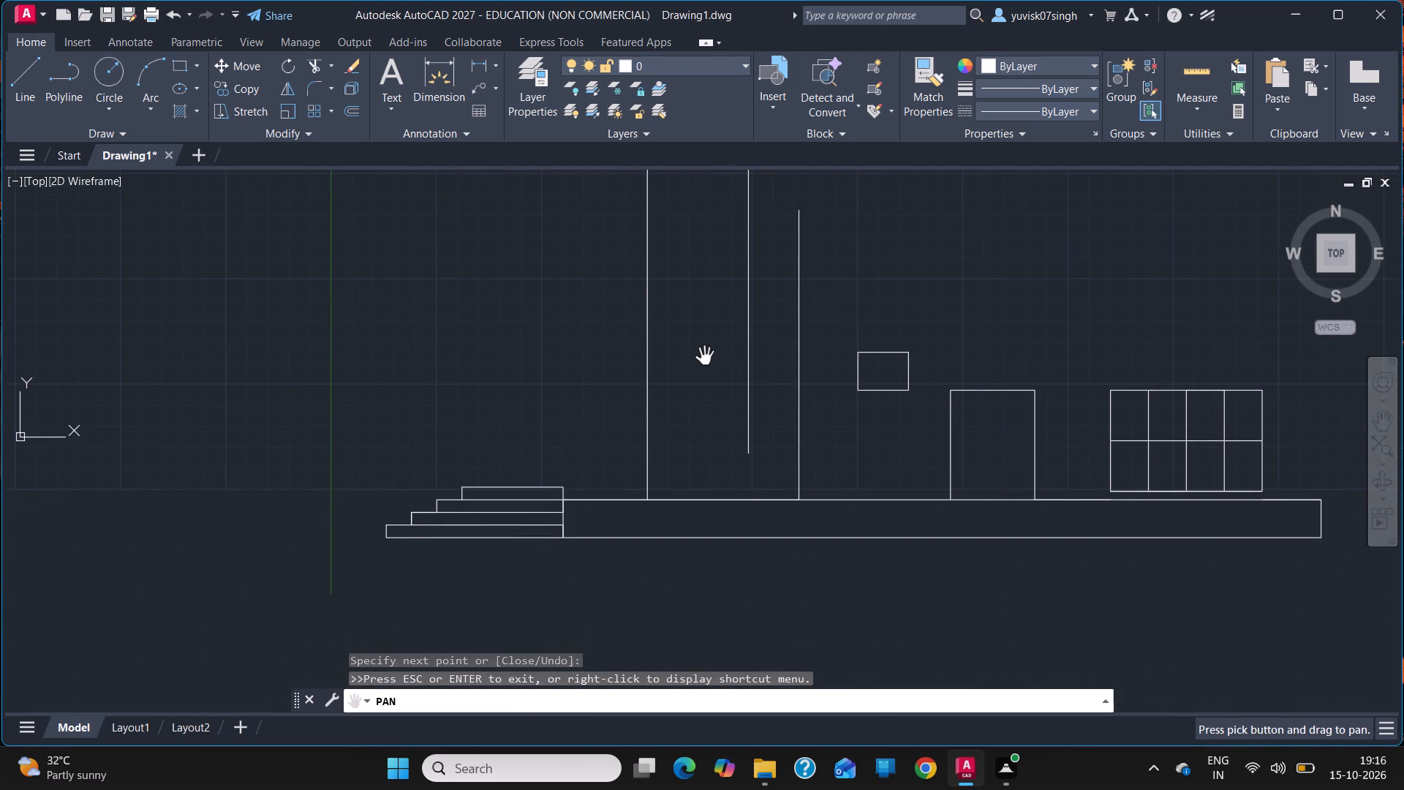
key(Escape)
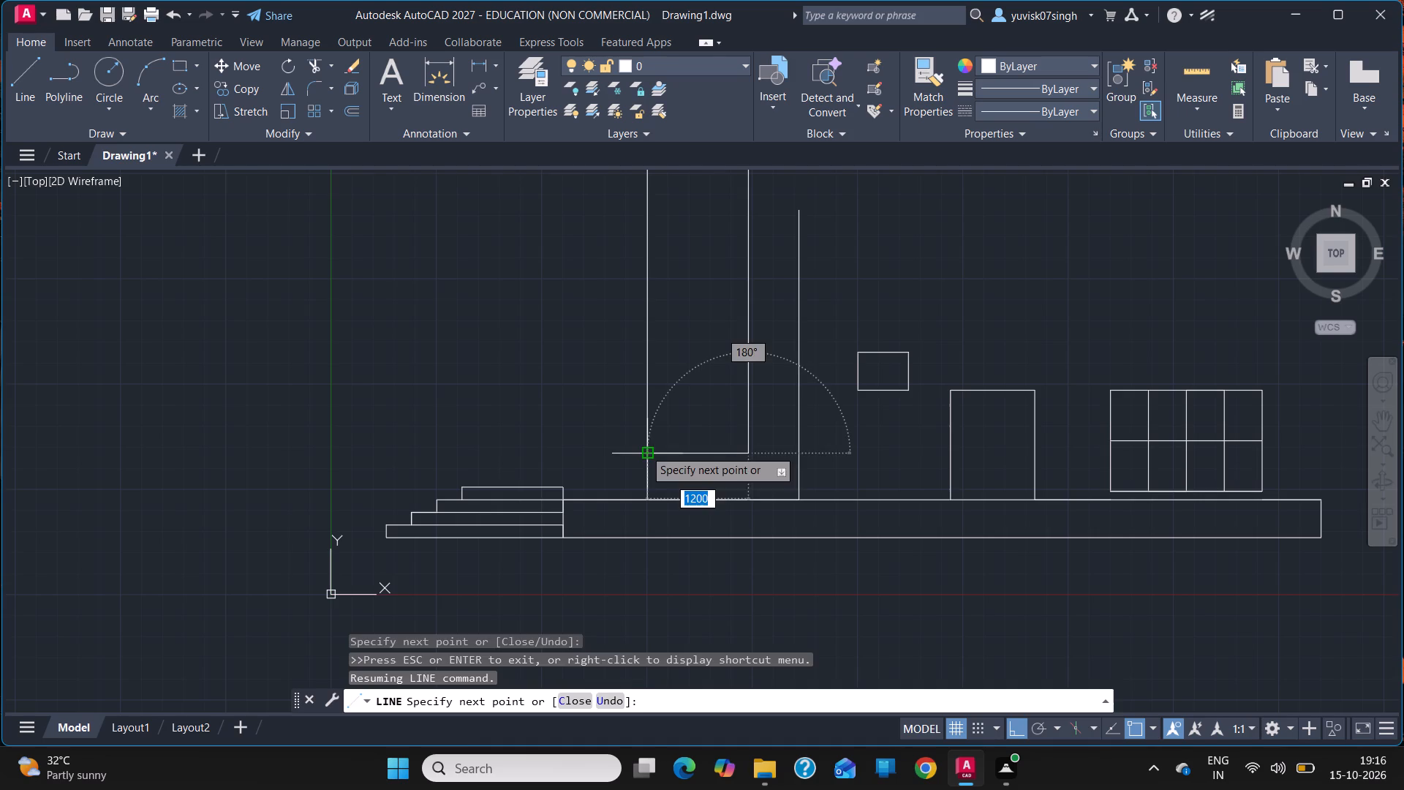
click(644, 449)
key(Escape)
Trim away the 550 line segment below the tall rectangle, and try trimming the base's top edge beneath it.
text(trim)
key(Return)
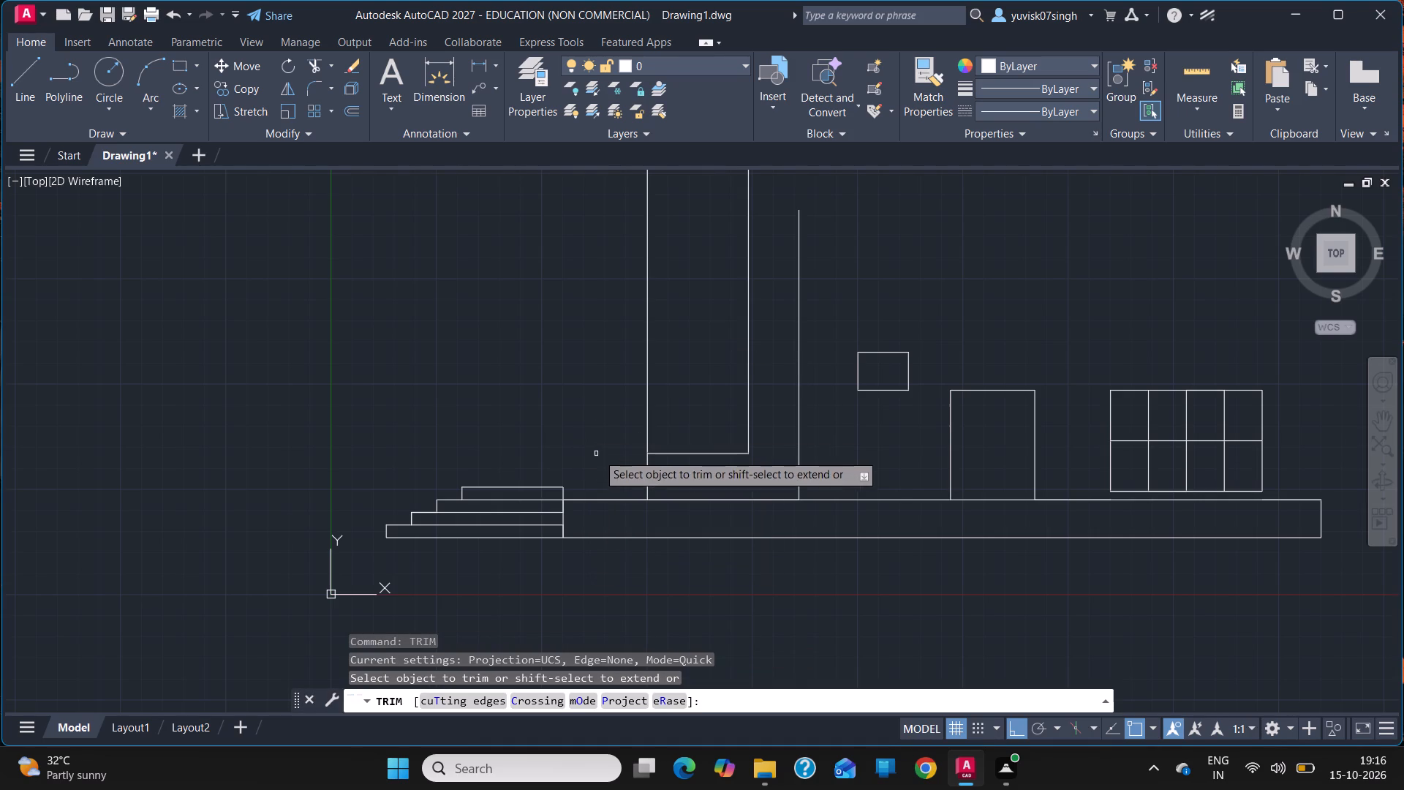
click(647, 475)
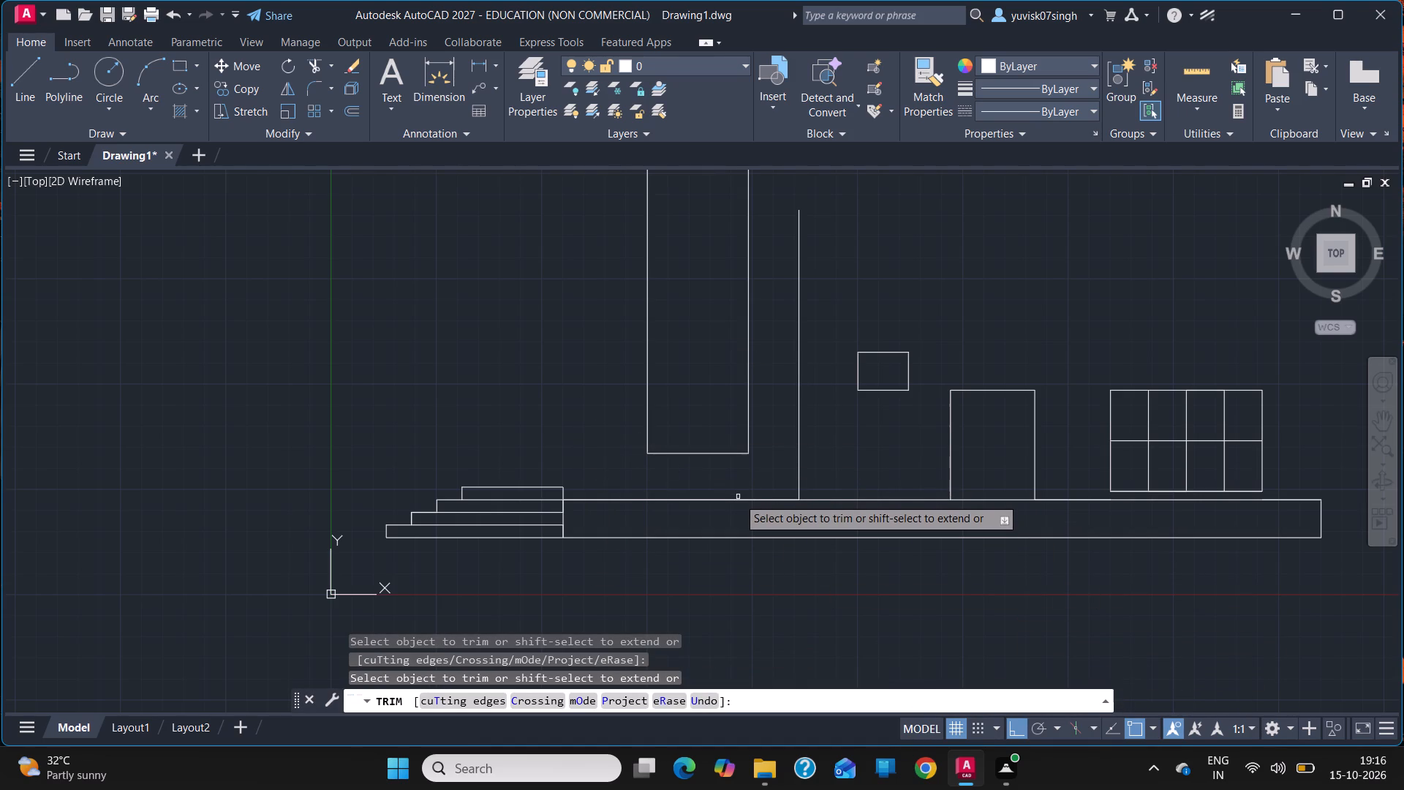
click(738, 497)
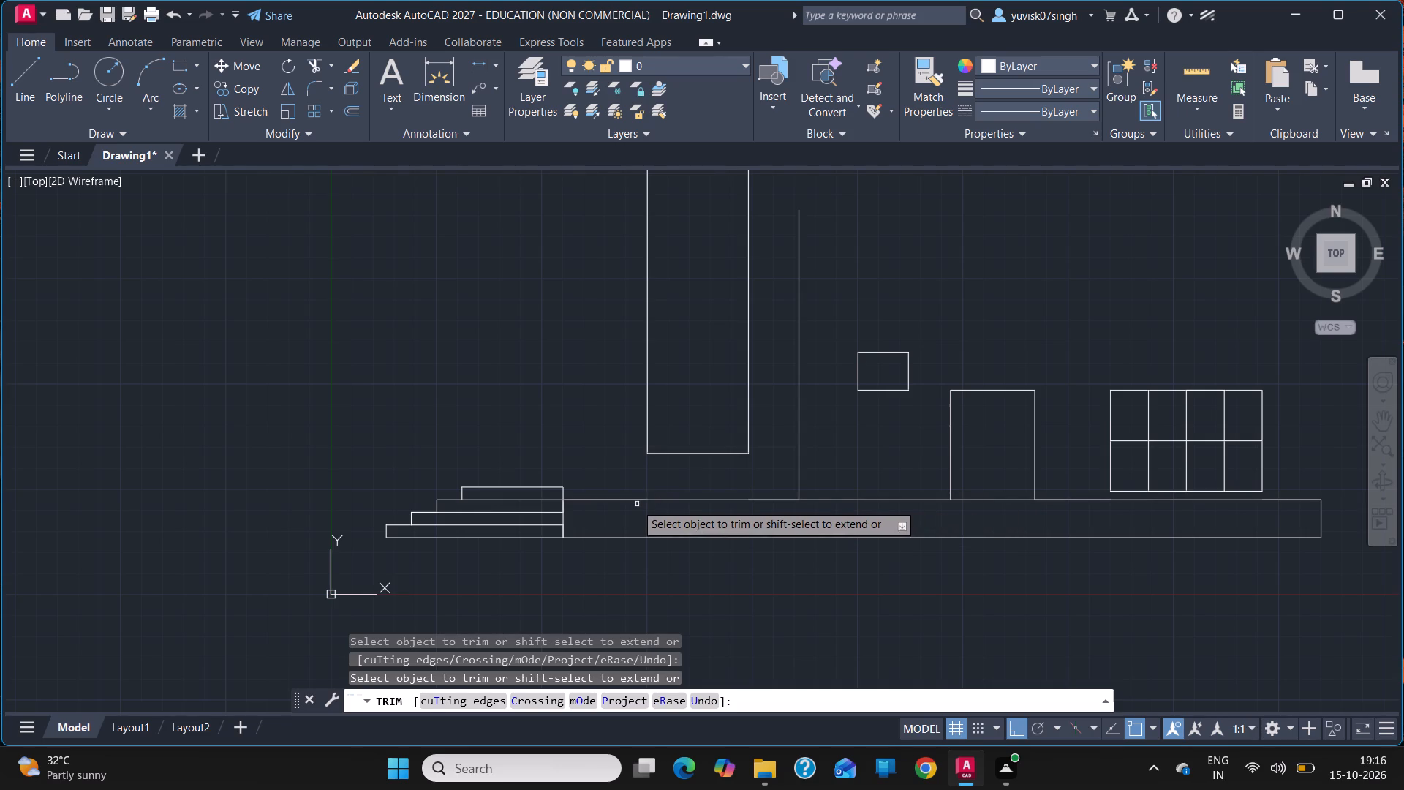
click(635, 501)
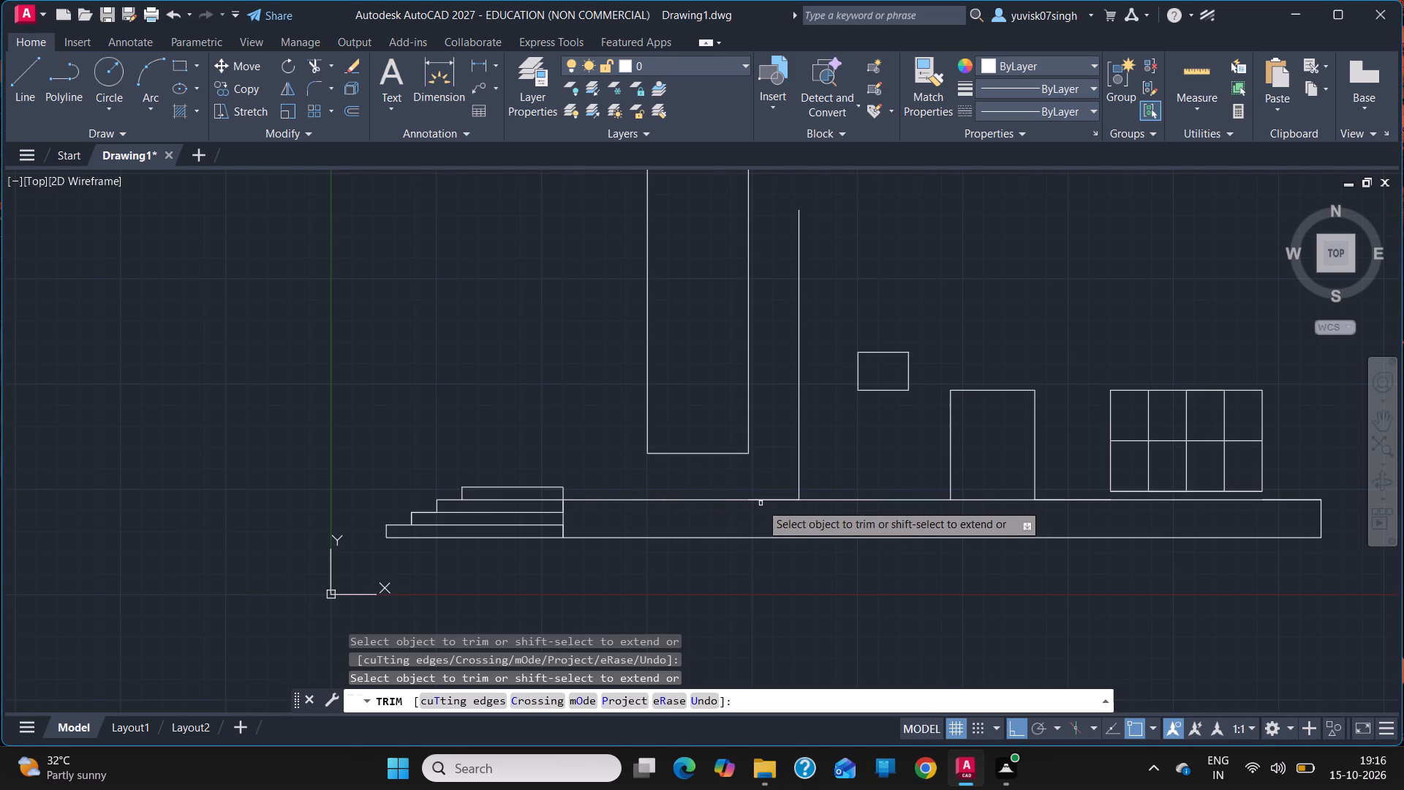
click(760, 503)
key(Escape)
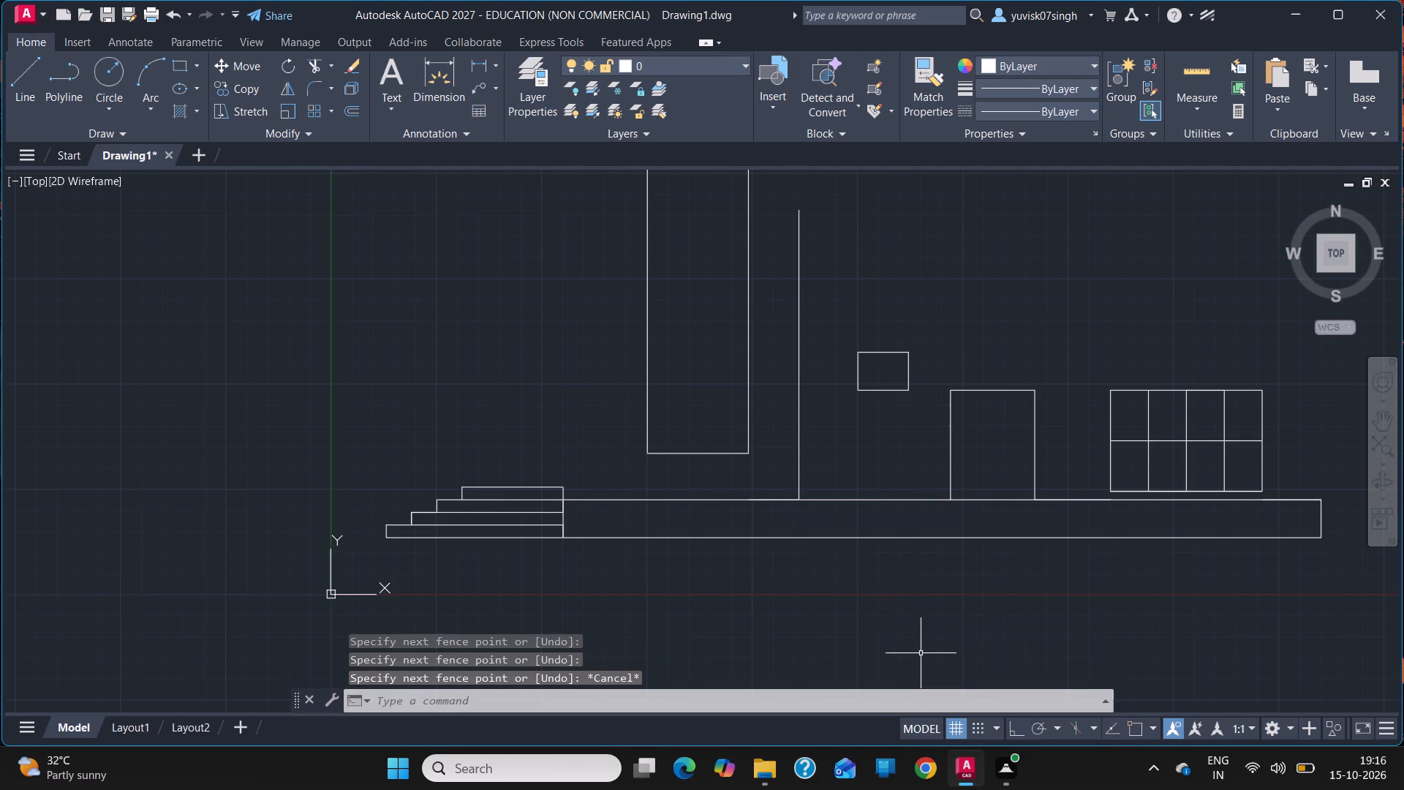
Draw the wall outline from the tall wall line's foot: 3000 up, 6200 across to above the base's right end, and down to the base.
click(1382, 427)
drag(1105, 287, 994, 363)
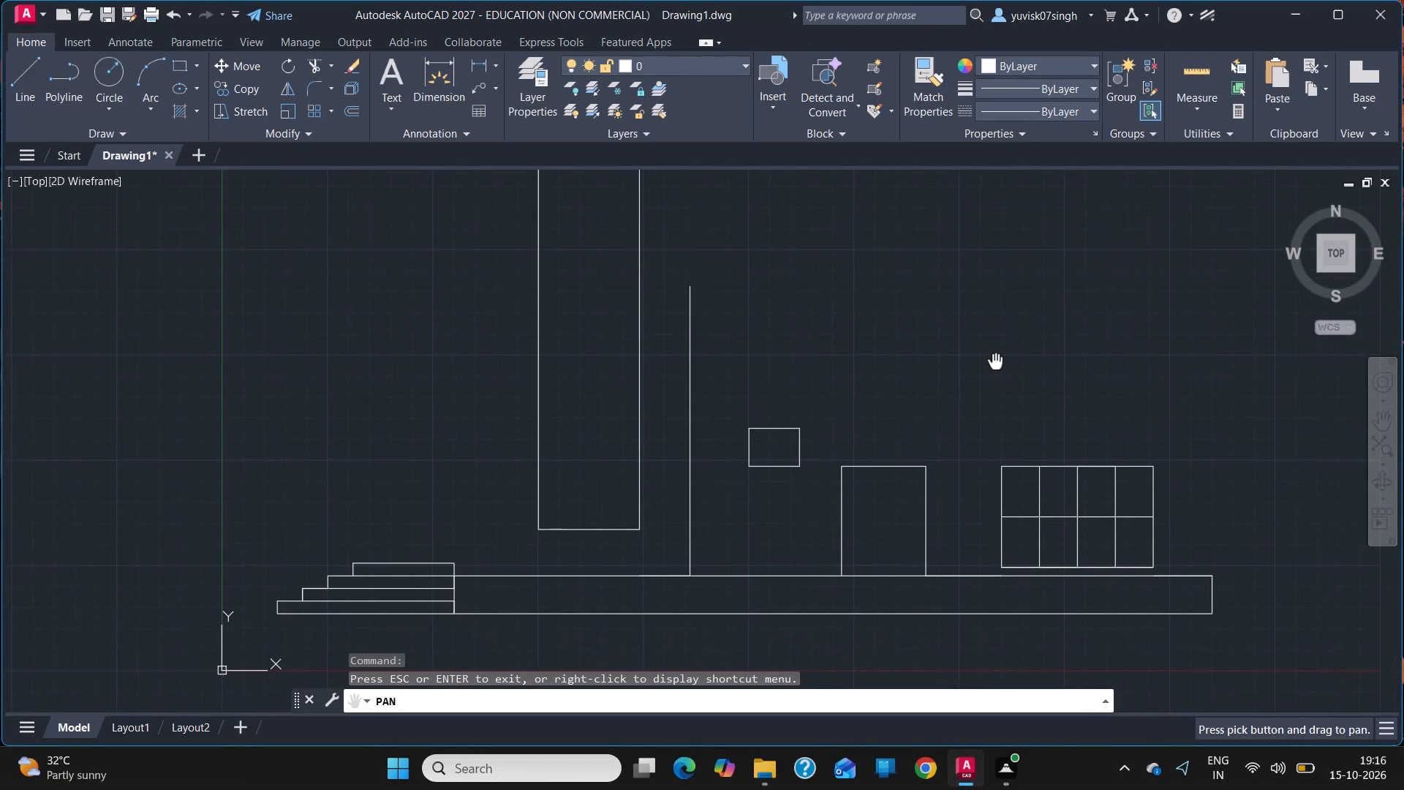
drag(994, 363, 989, 342)
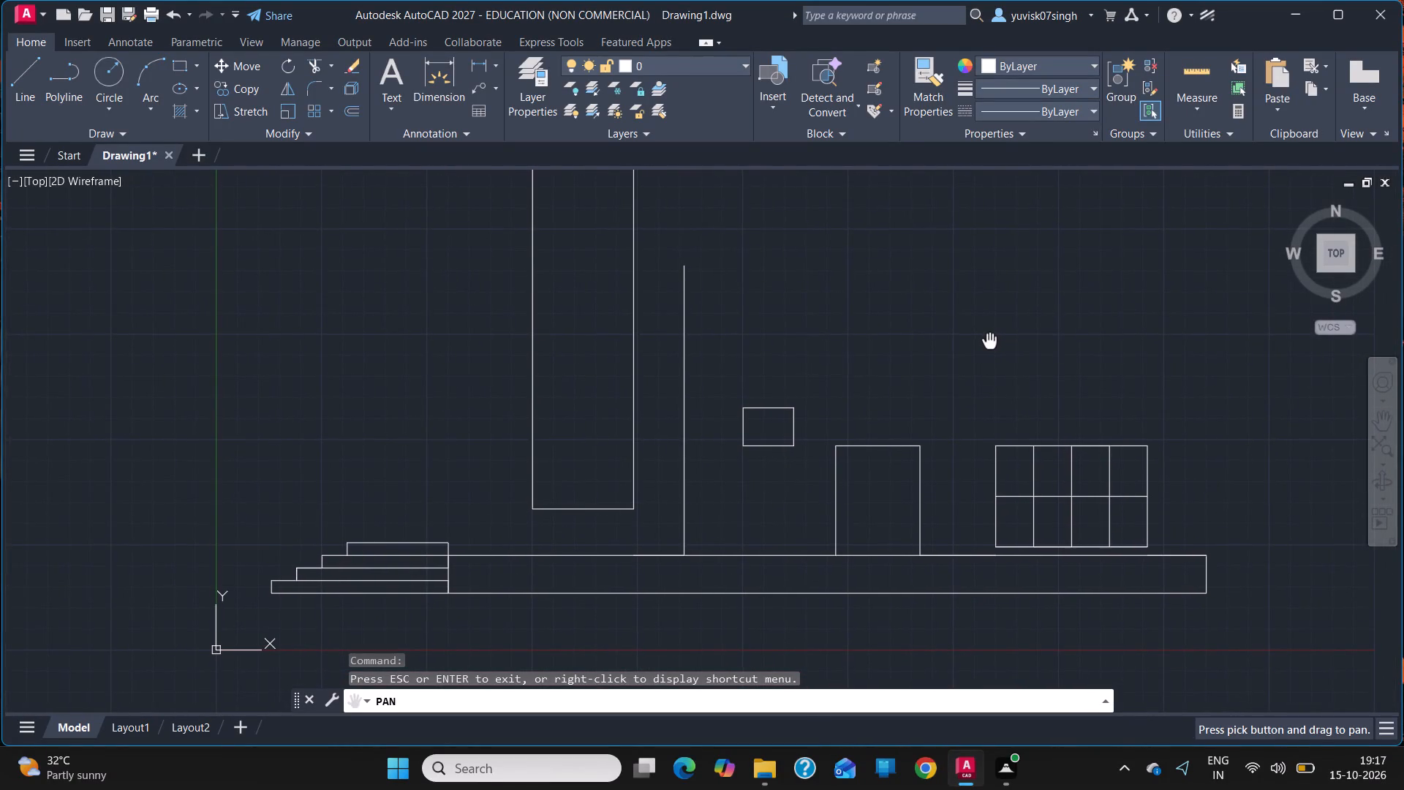
drag(989, 342, 1153, 408)
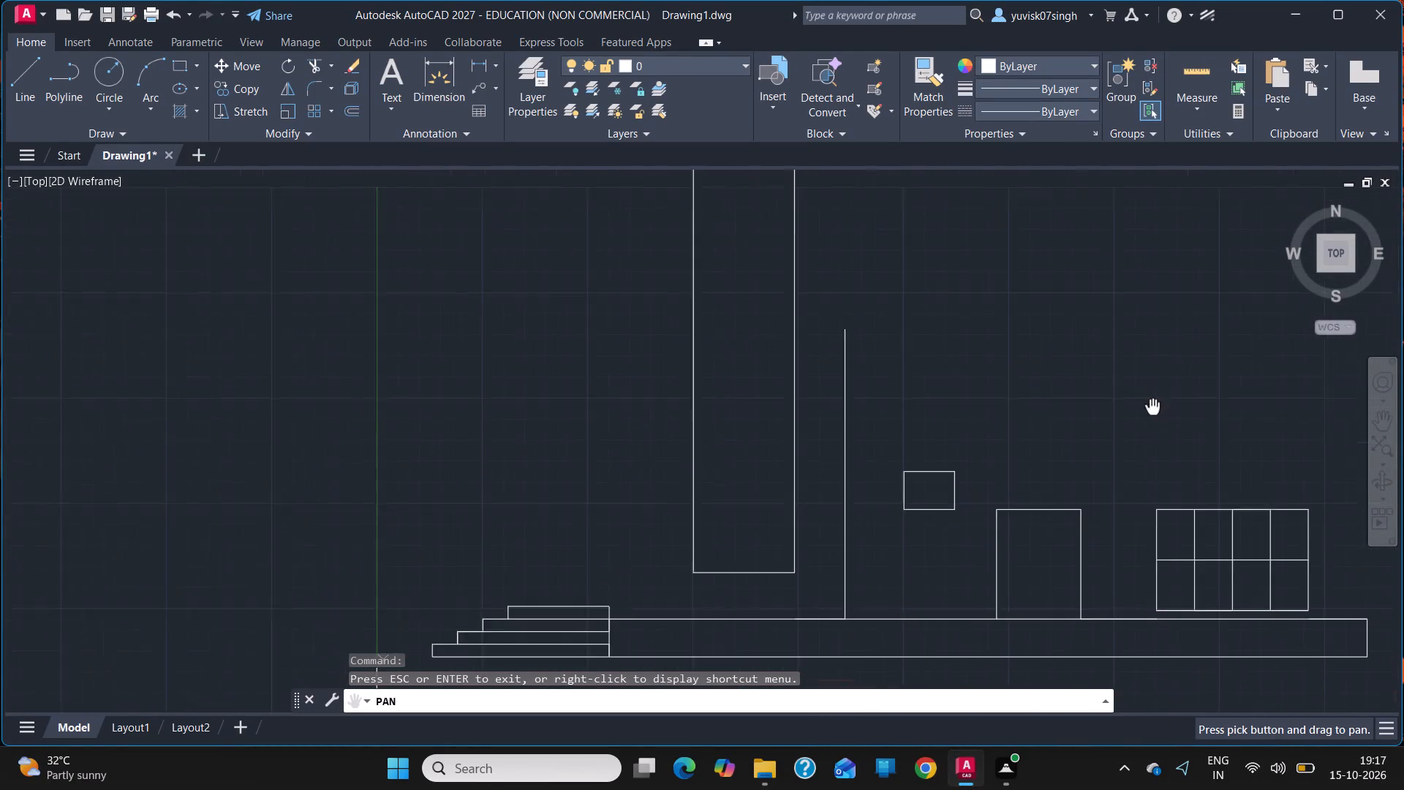
drag(1153, 408, 1046, 328)
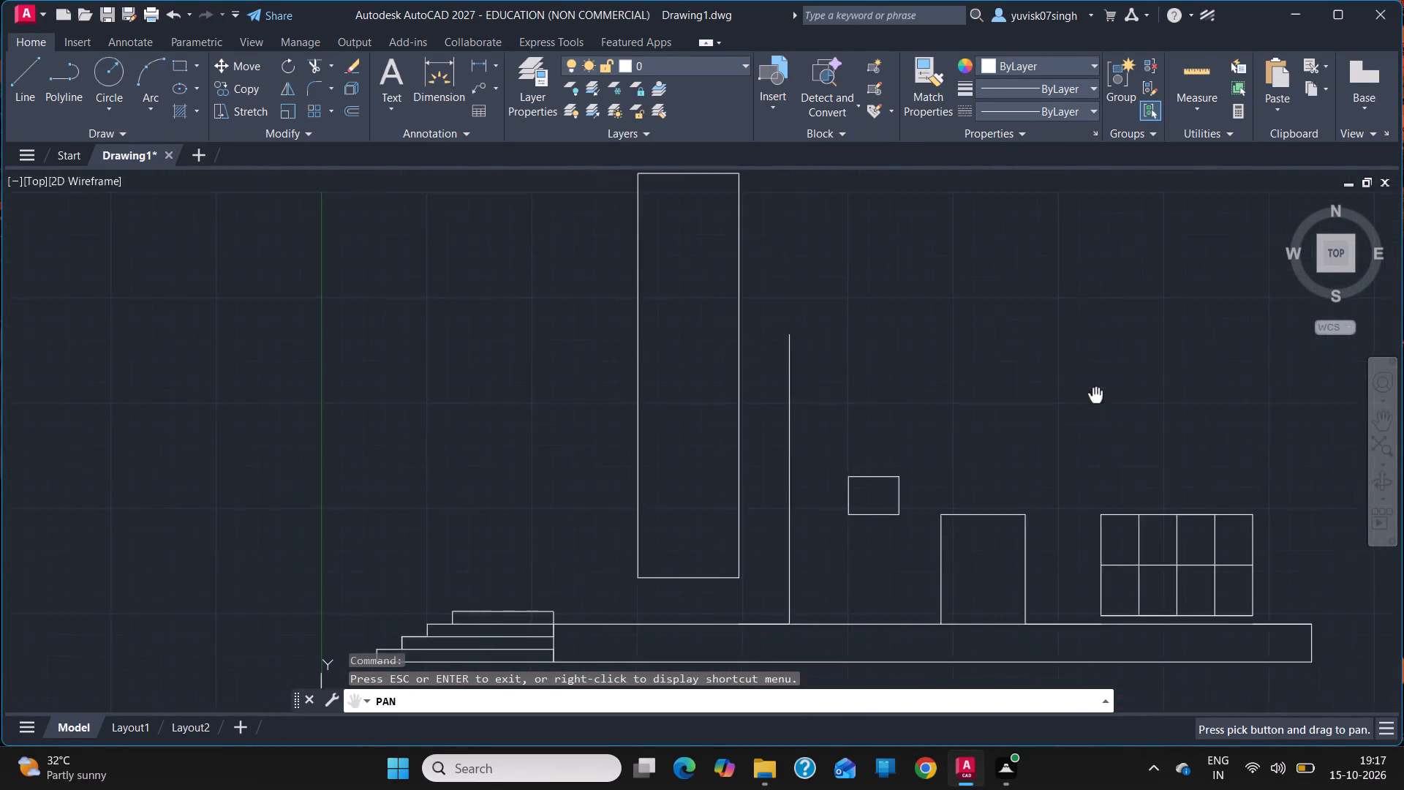
drag(1046, 328, 984, 304)
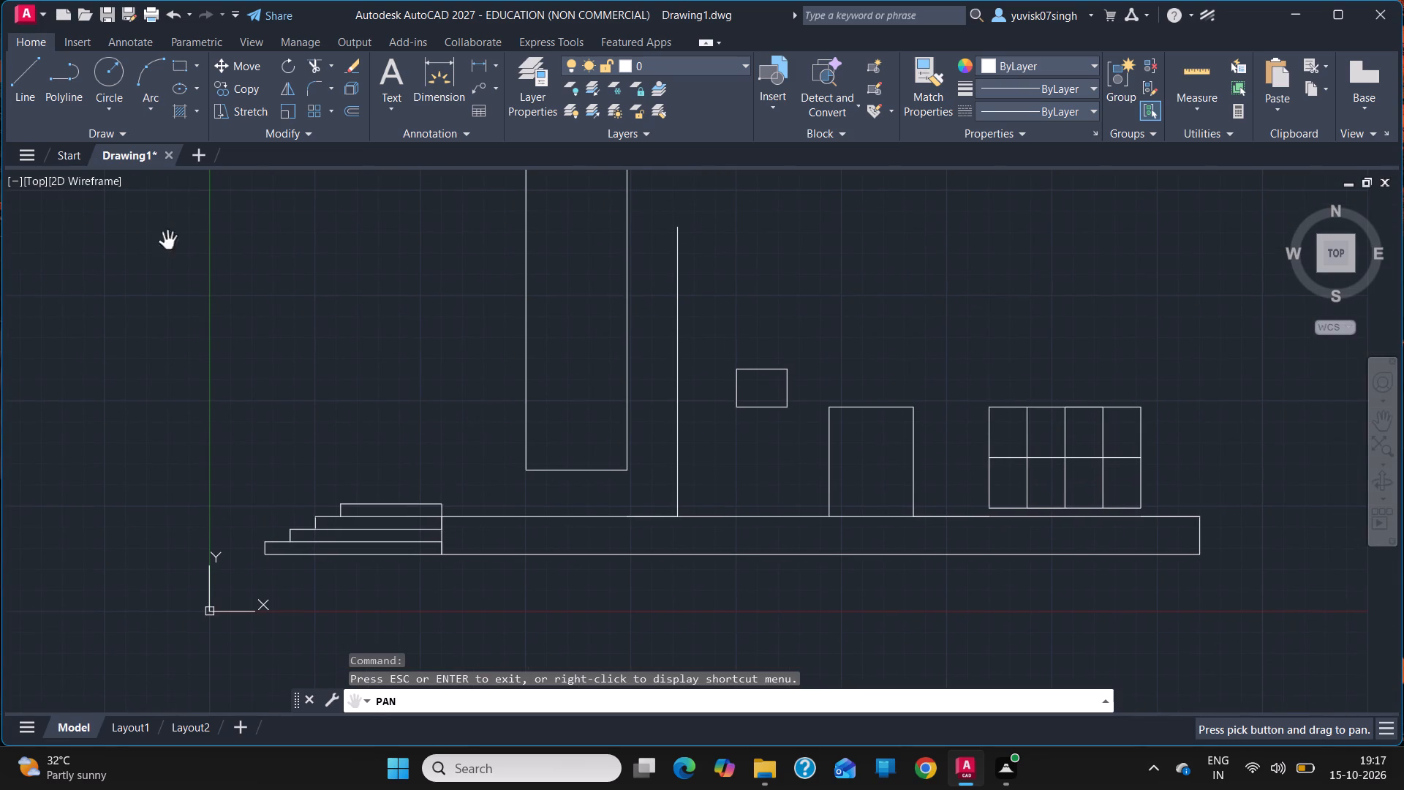
click(15, 85)
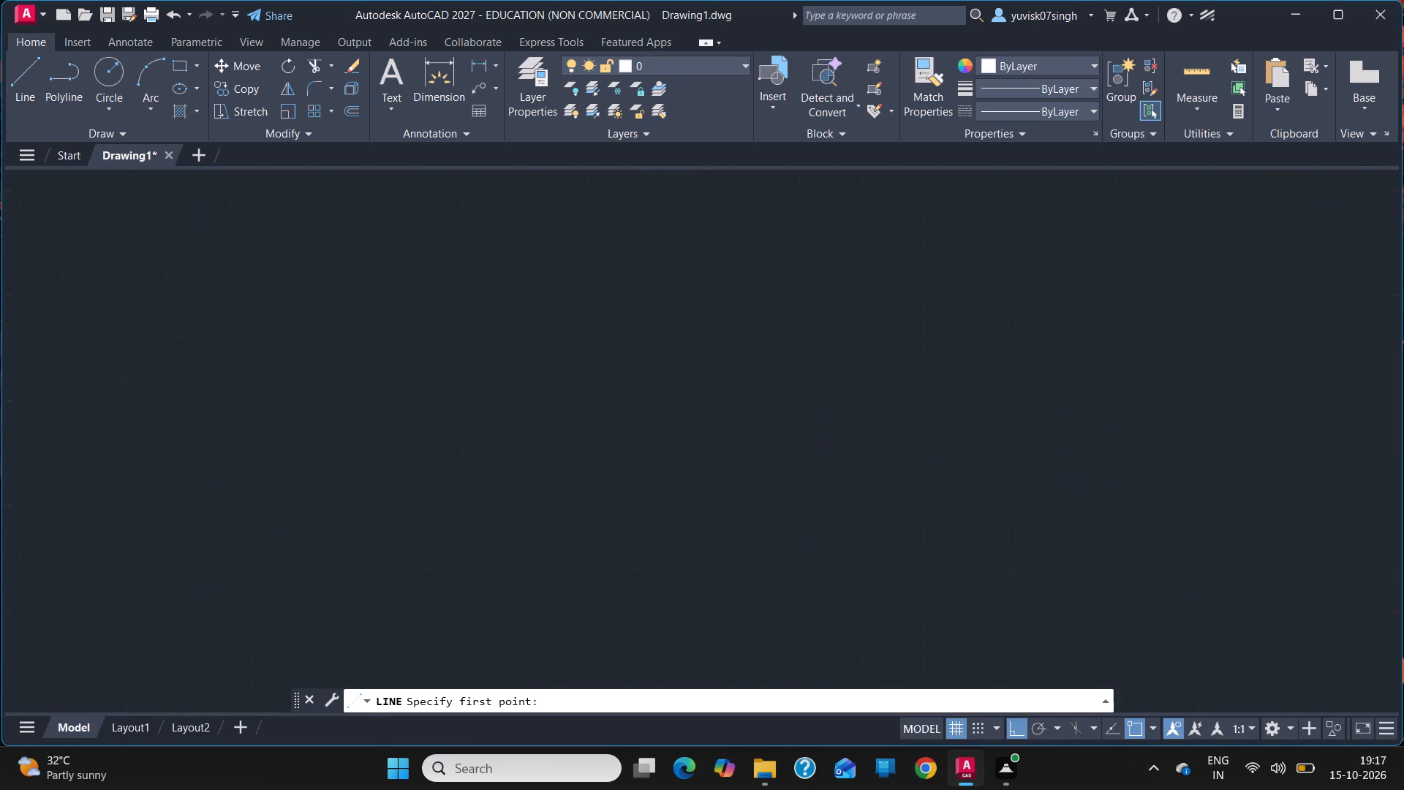
drag(673, 513, 654, 222)
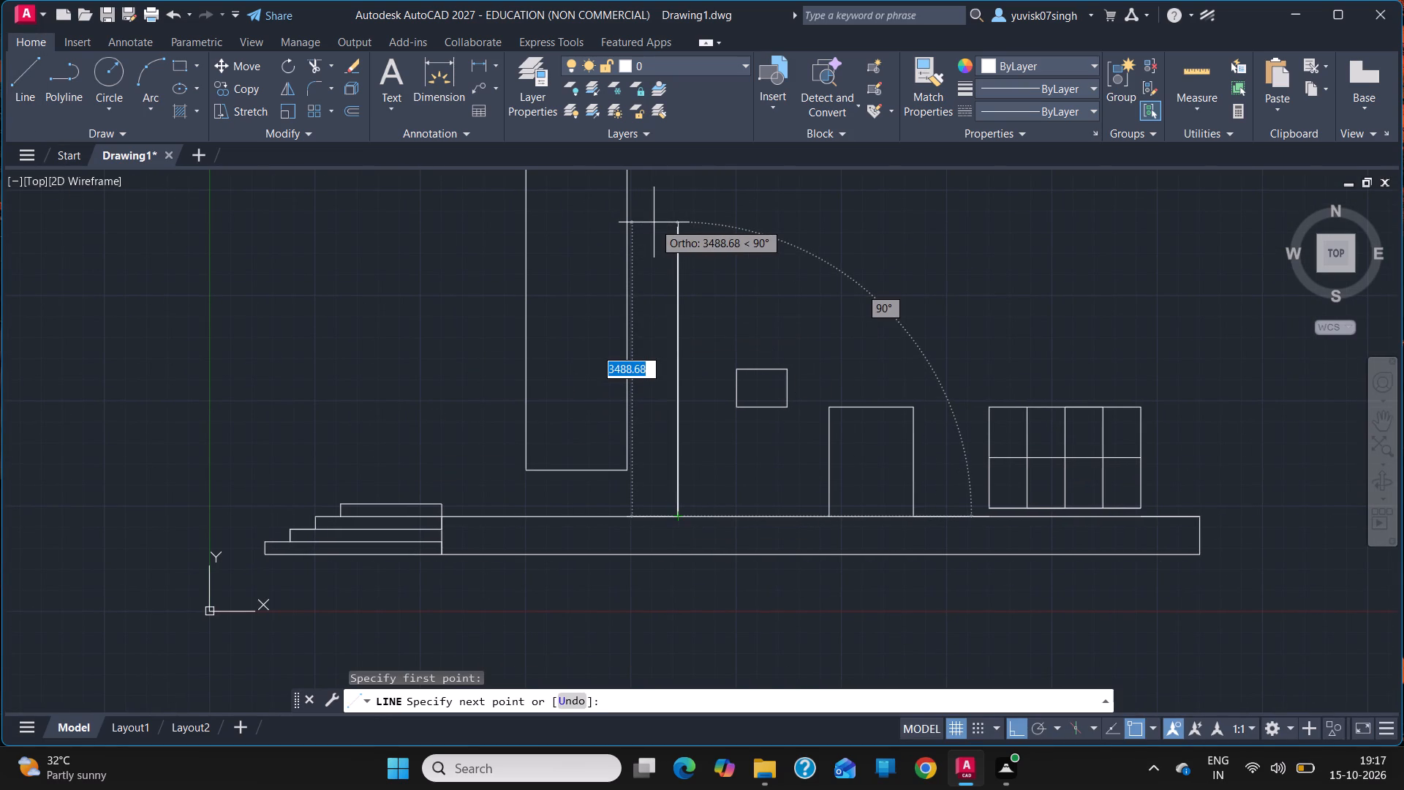
text(3000)
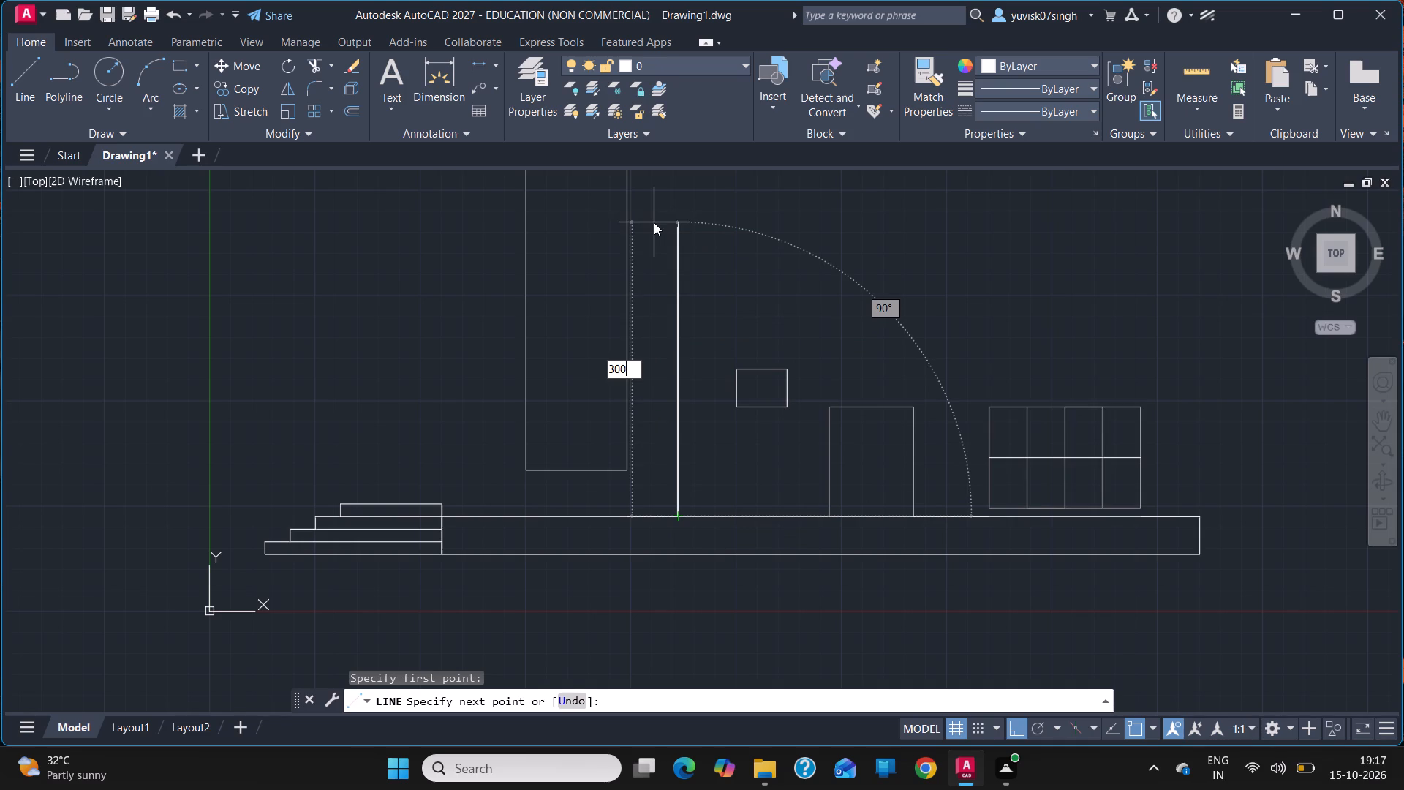
key(Return)
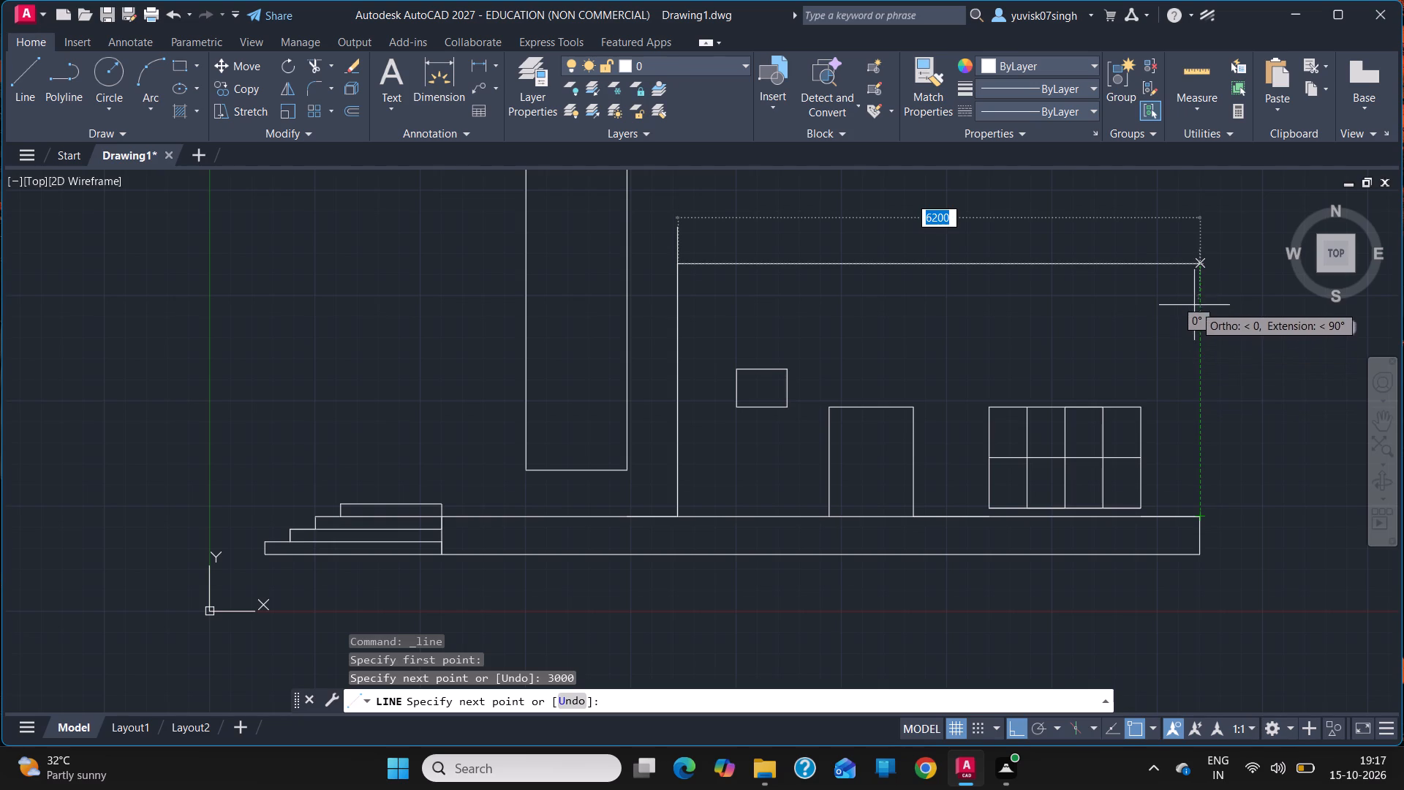
click(1201, 263)
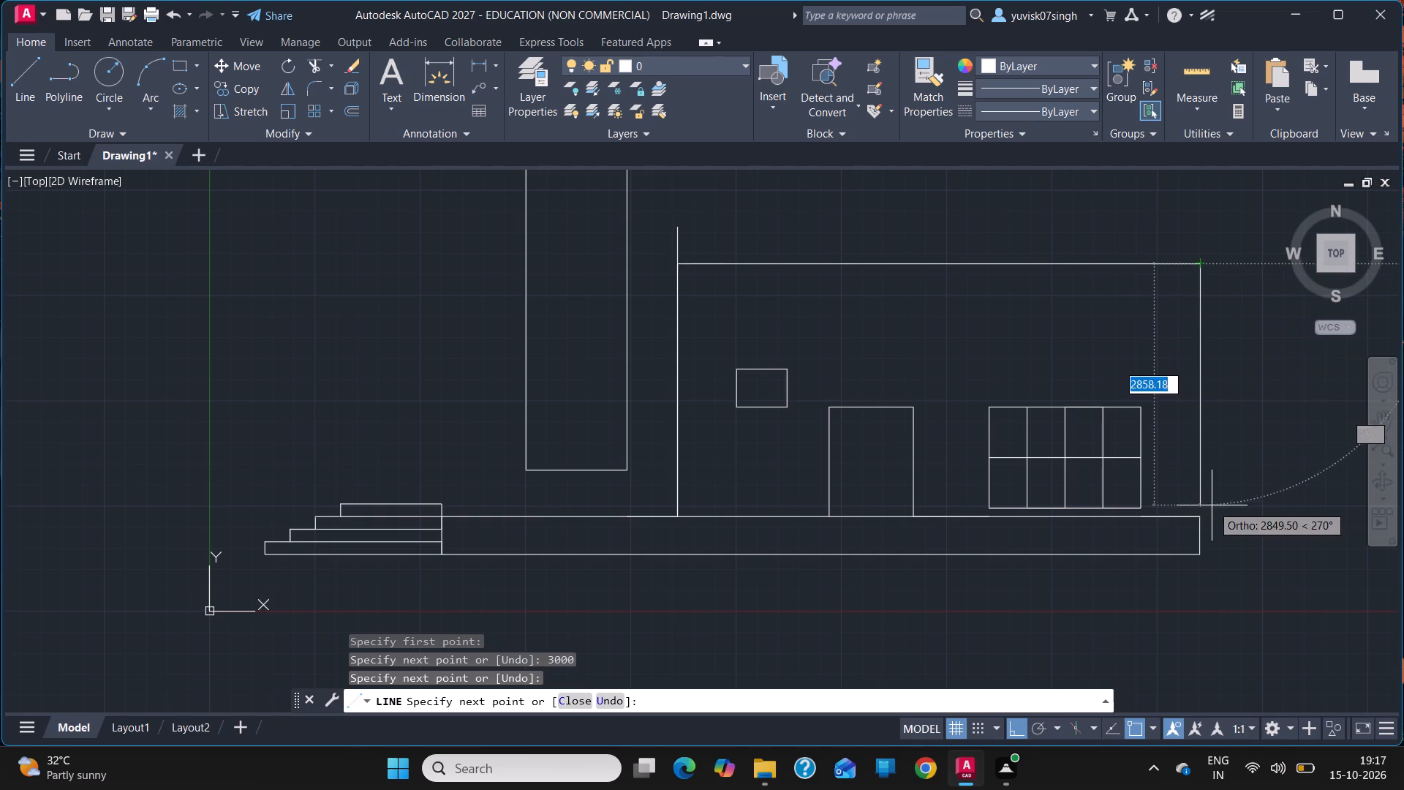
click(1196, 515)
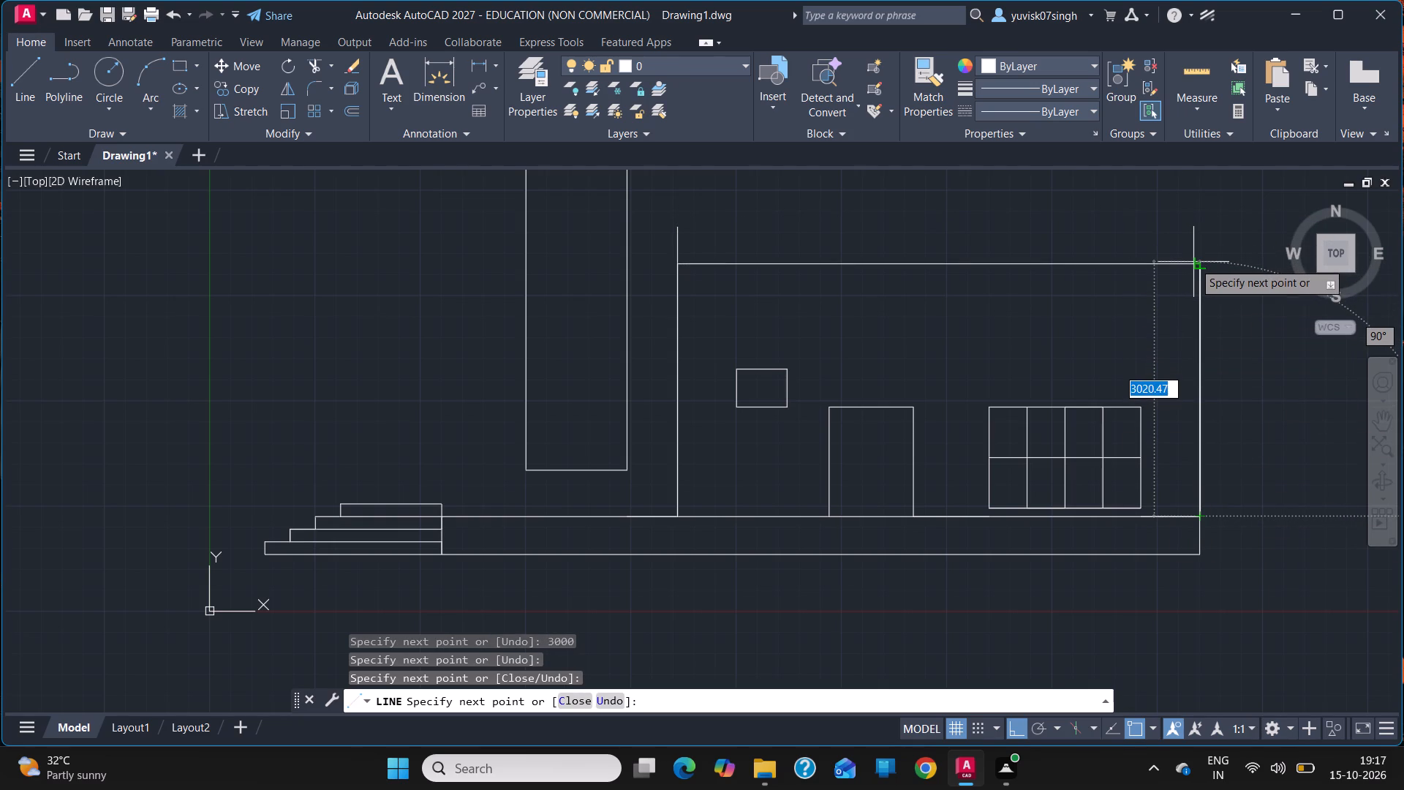
Draw a 150 high band on top of the wall, from its upper-right corner up and back across to the tall wall line.
drag(1198, 262, 1193, 233)
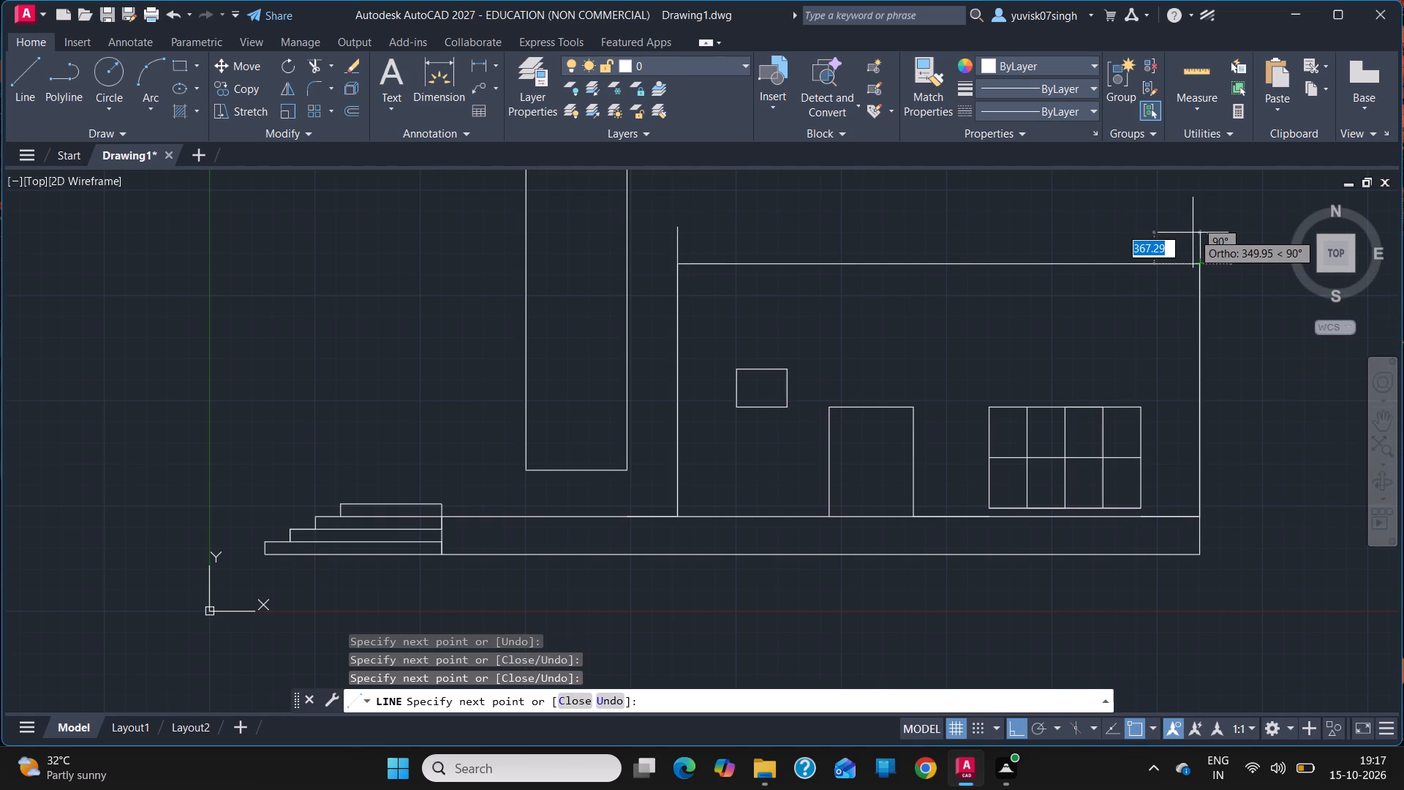
text(150)
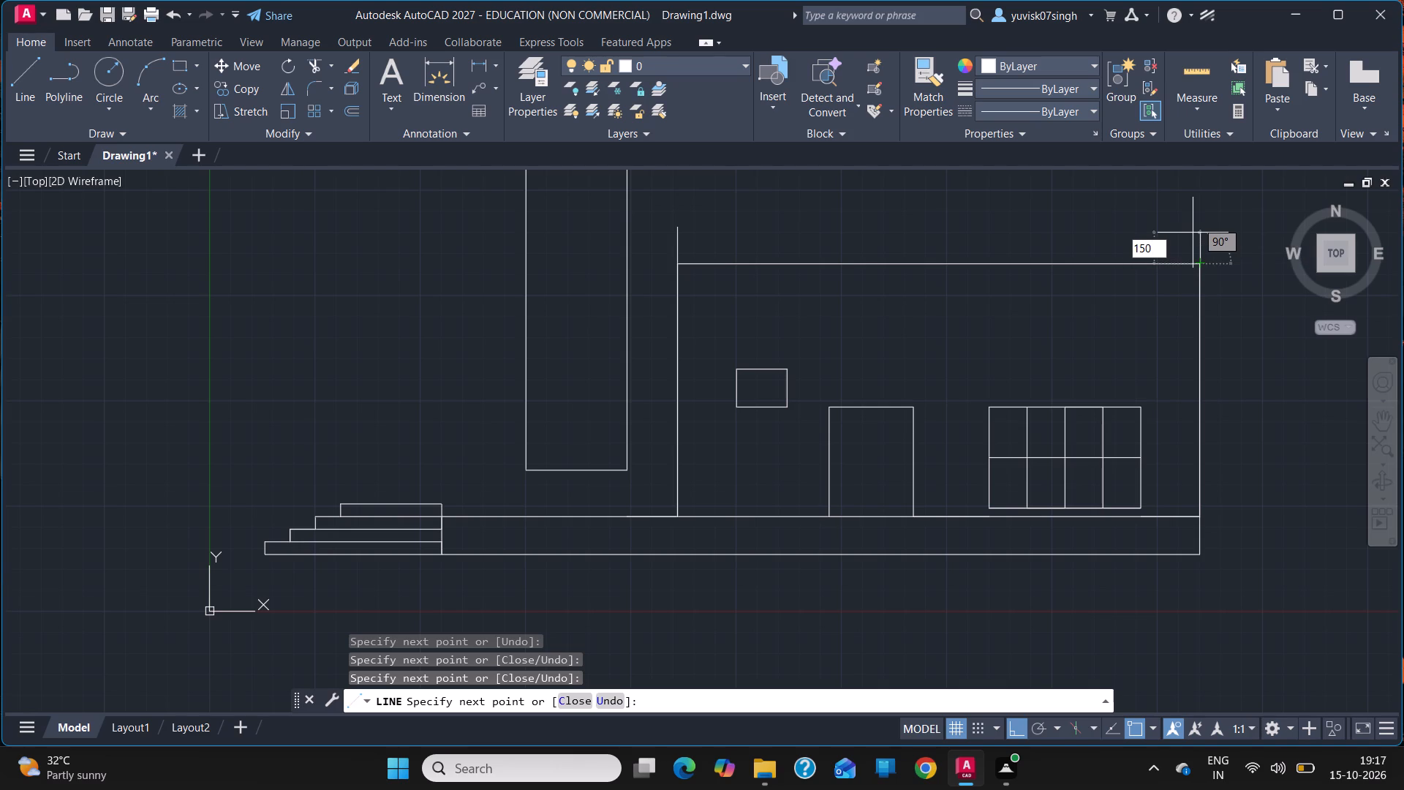
key(Return)
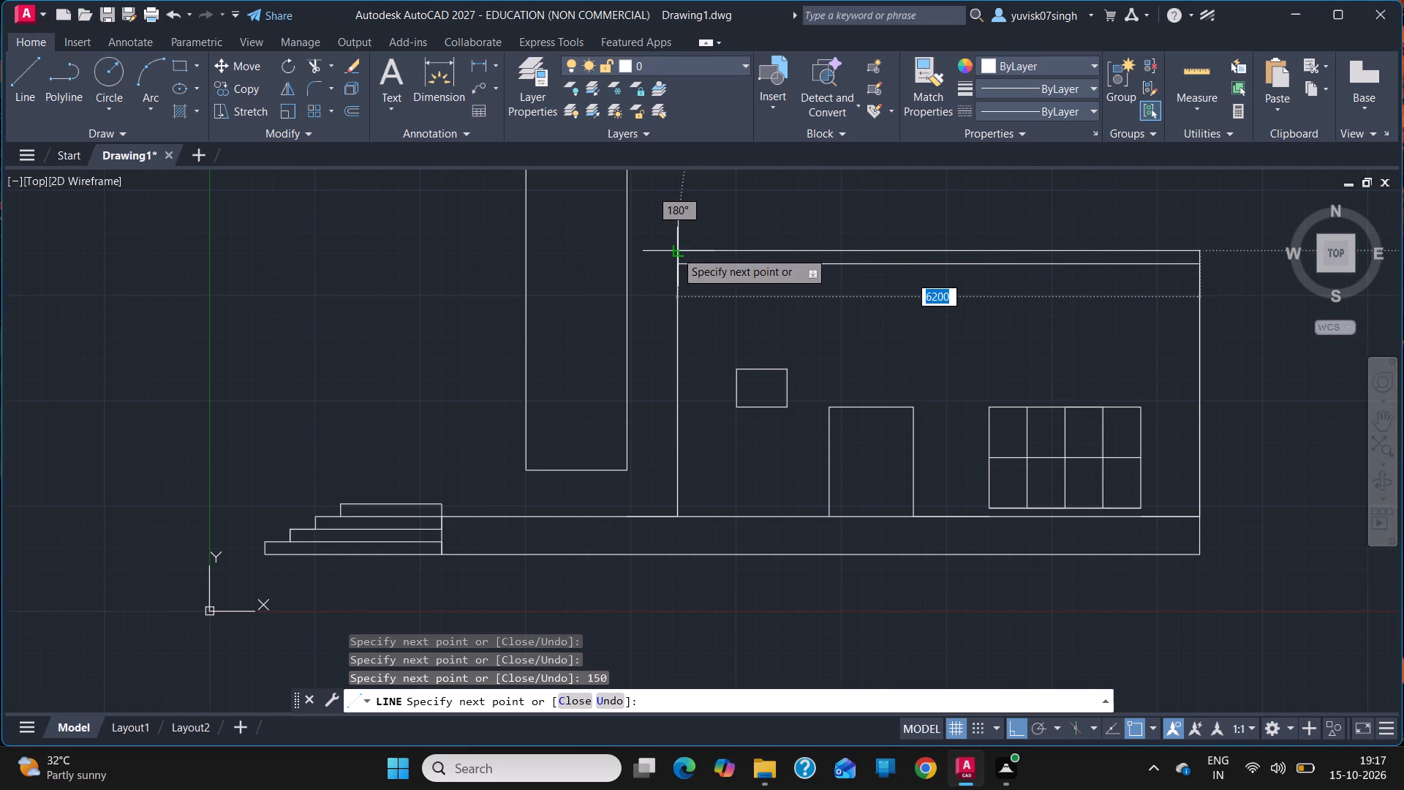
click(676, 251)
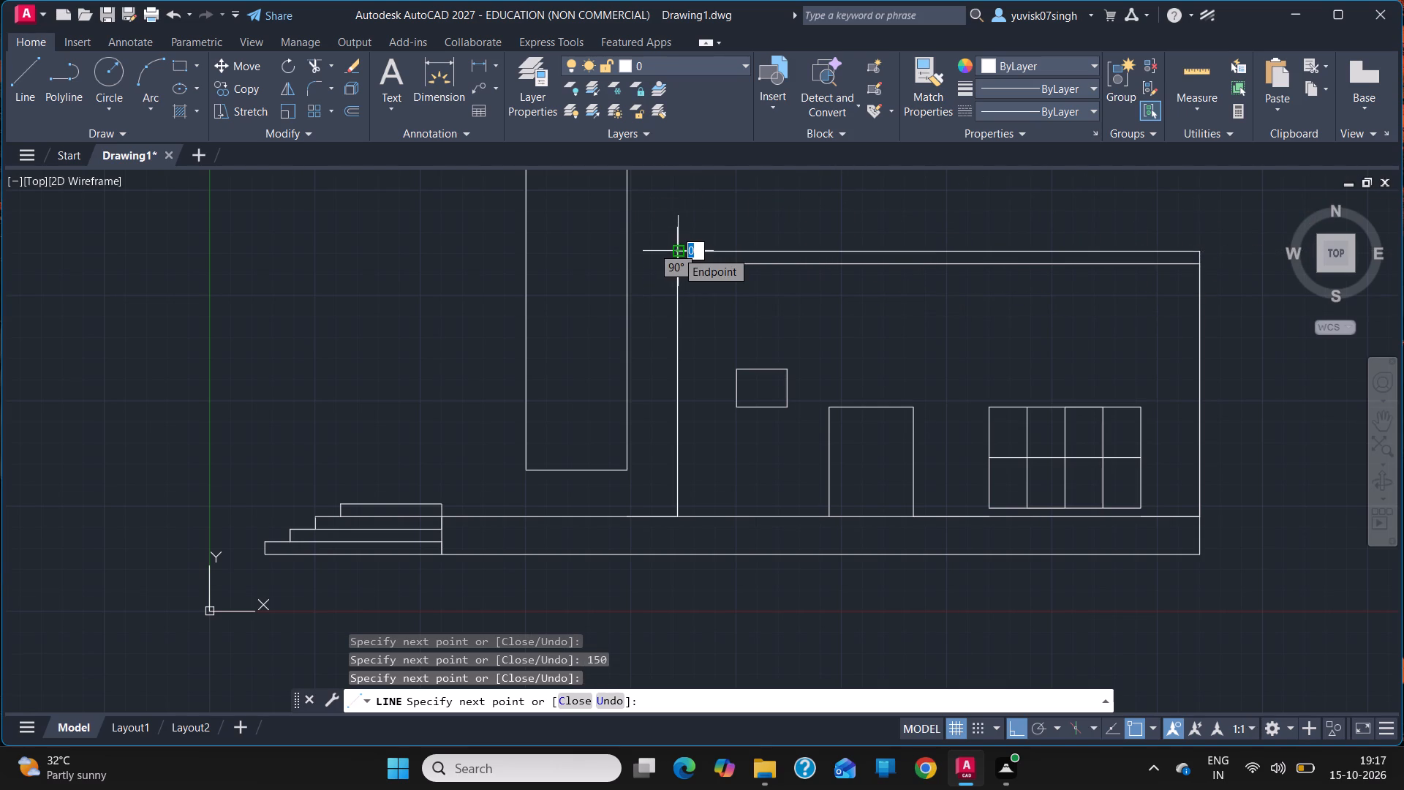
Draw a 450 high parapet above the band, going up, across the wall's full width and back down to the band's right end.
text(450)
key(Return)
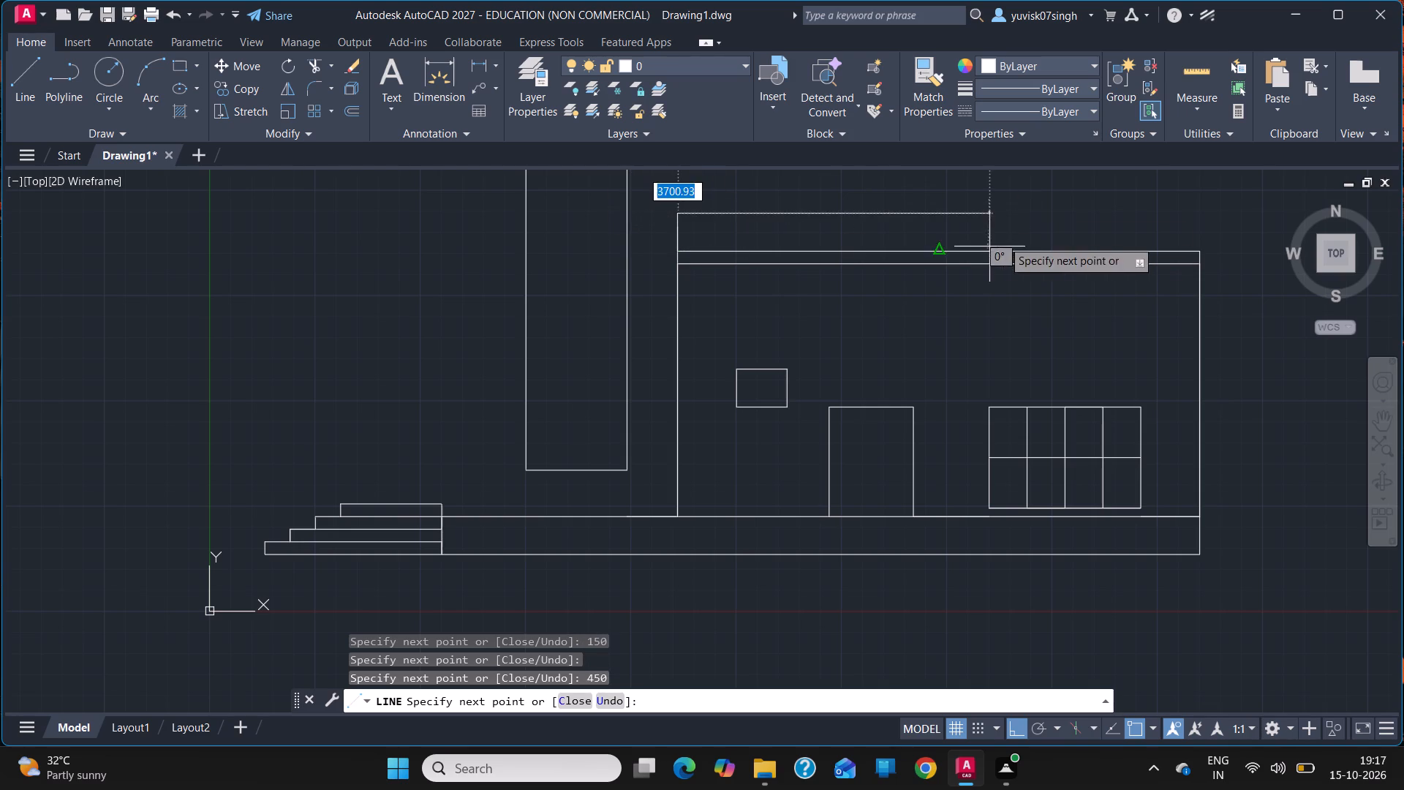
click(1197, 221)
click(1200, 247)
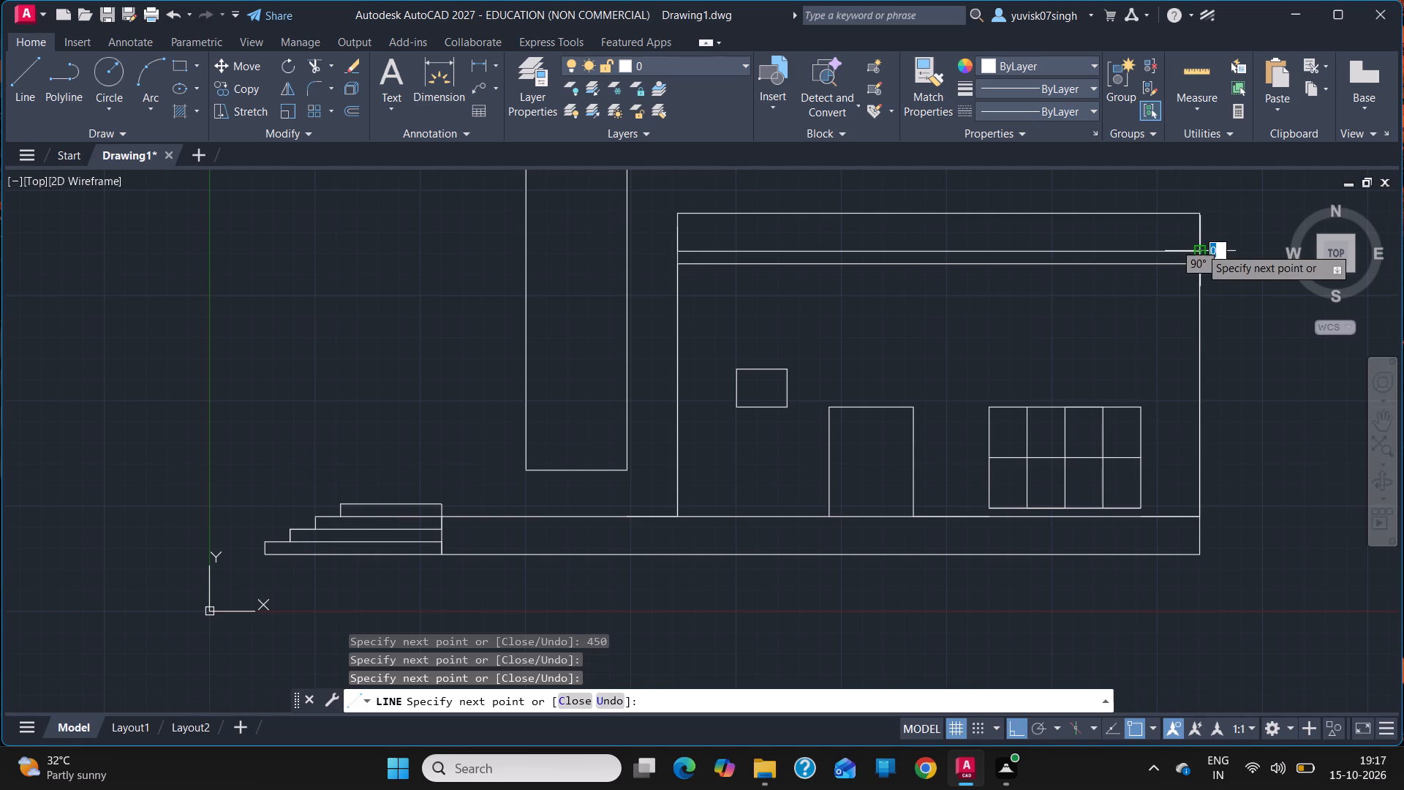
key(Escape)
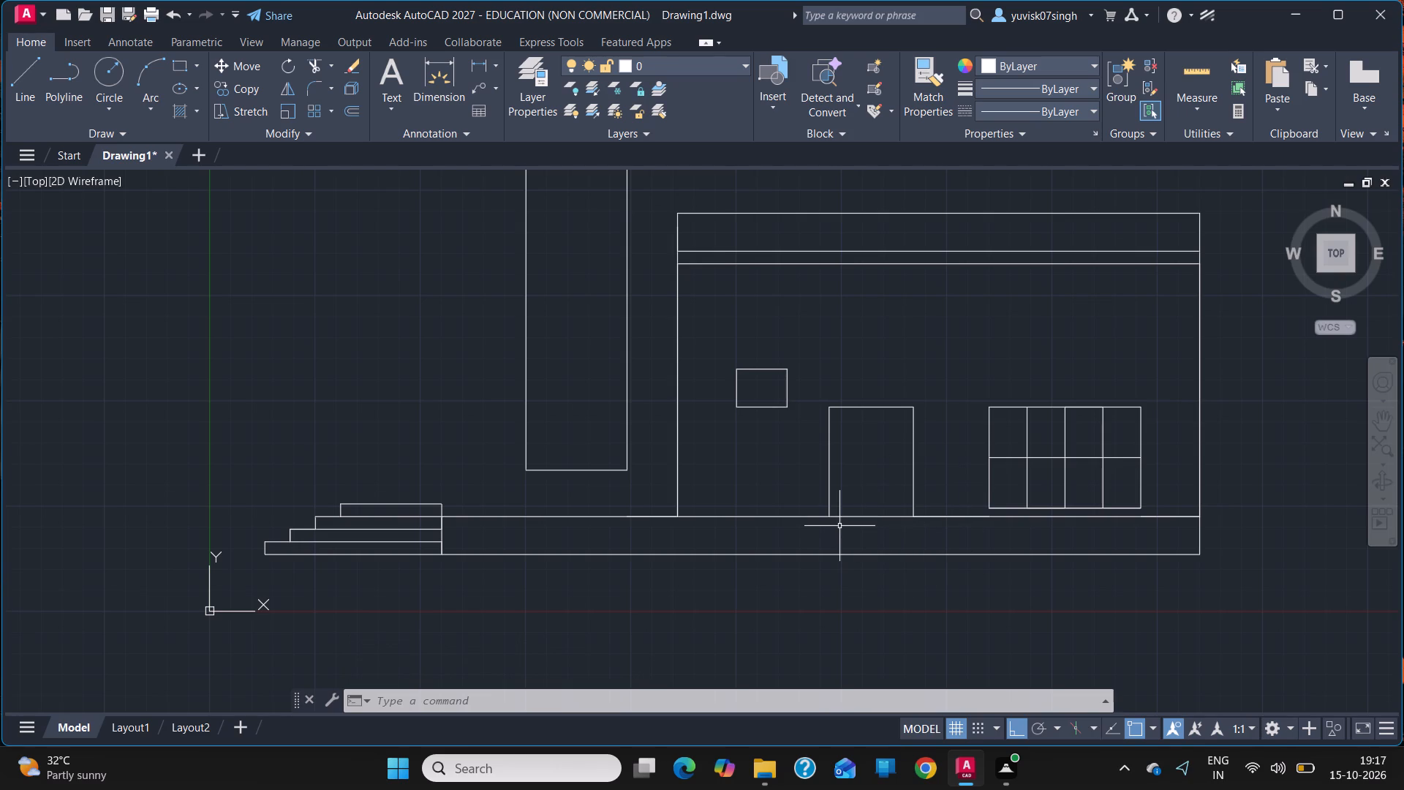
Draw guide lines from the small rectangle's upper-left corner, 50 across along its top edge and 50 down inside it.
click(37, 76)
ctrl+scroll(755, 426, up, 1)
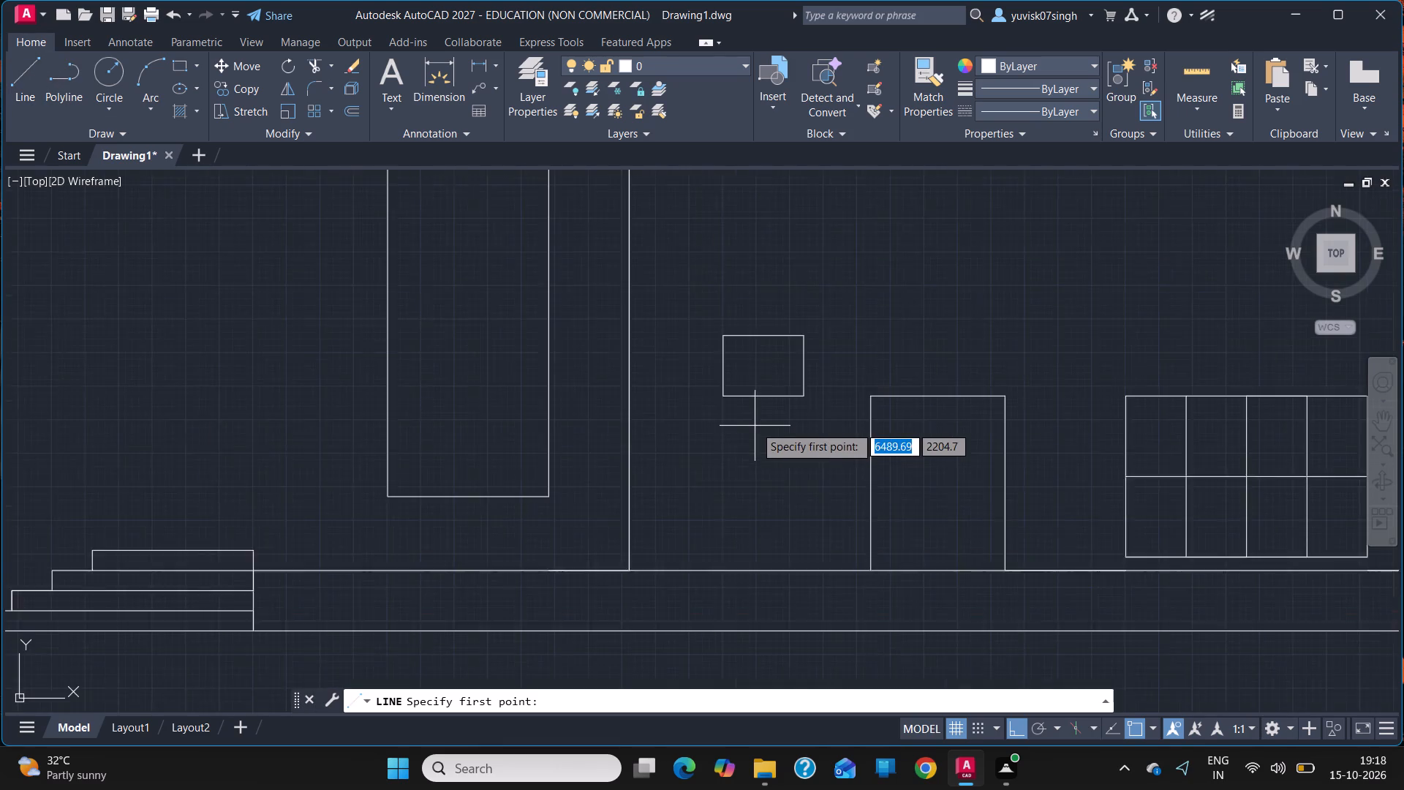
ctrl+scroll(755, 426, up, 1)
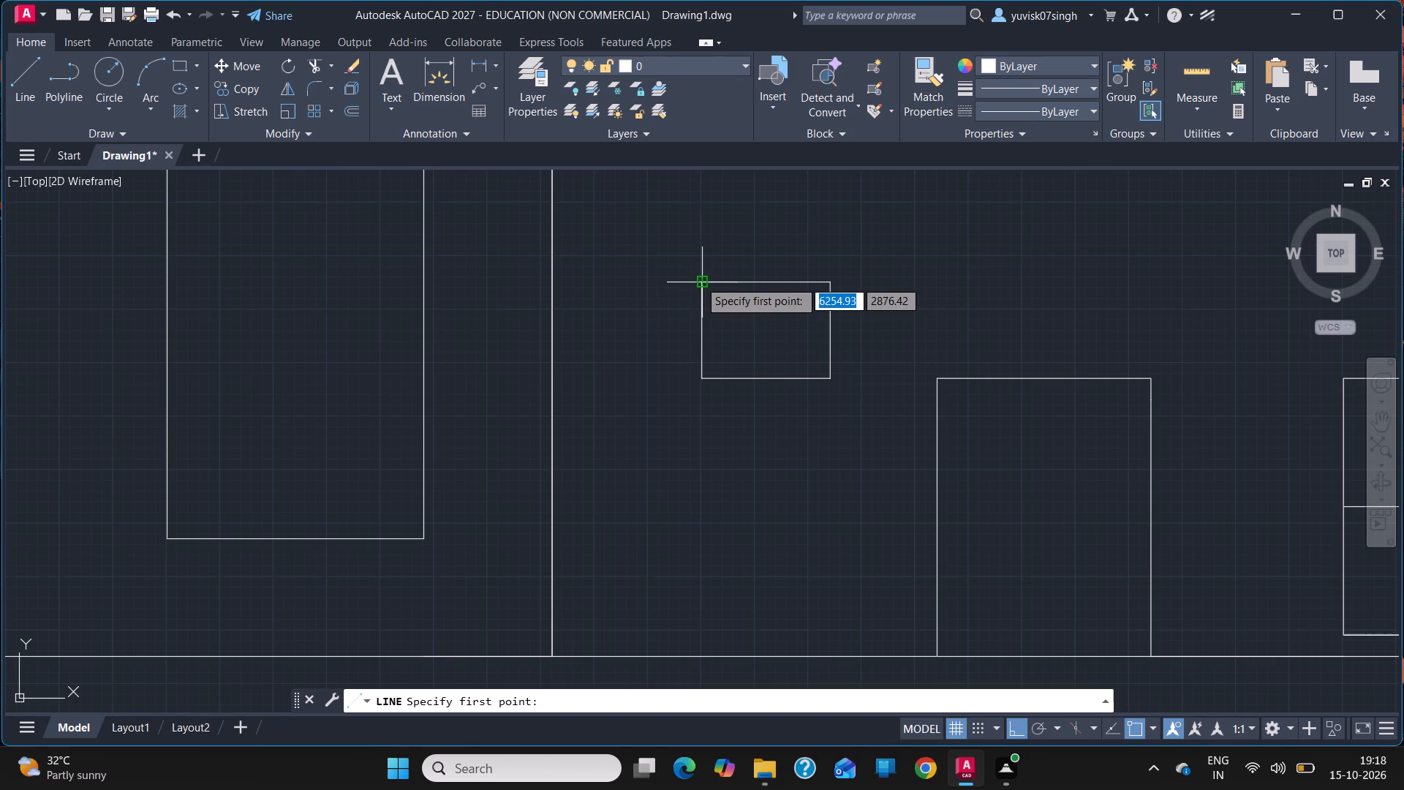
drag(699, 280, 725, 279)
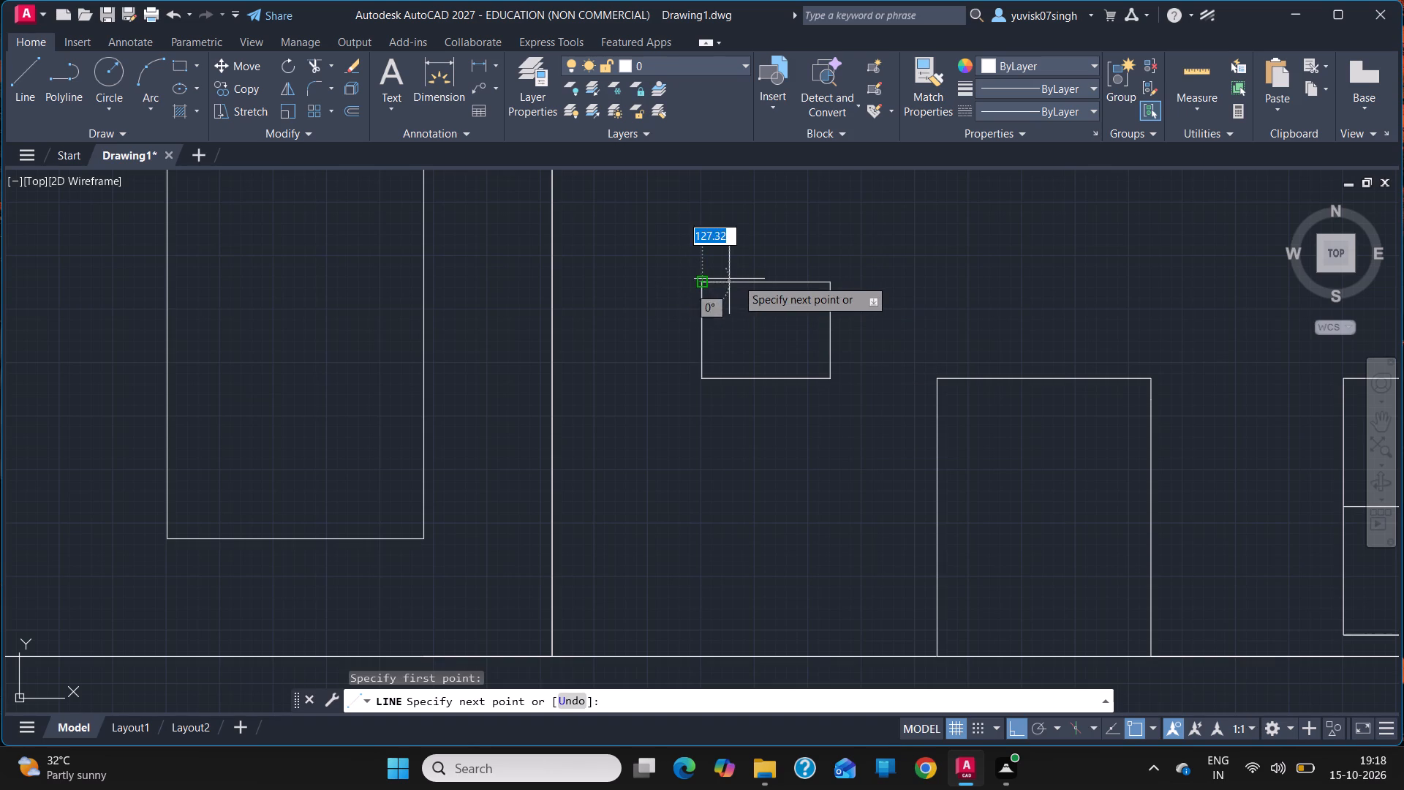
text(50)
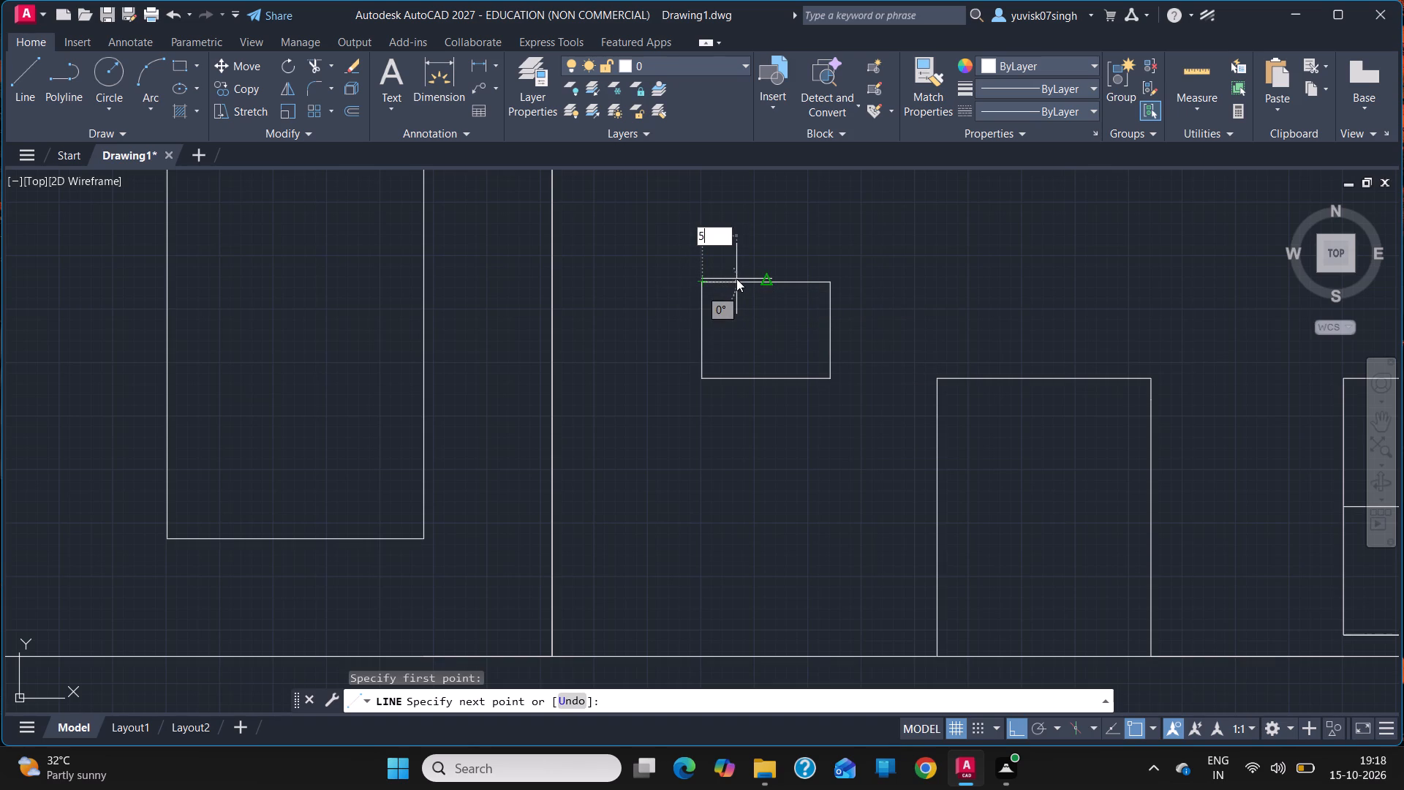
key(Return)
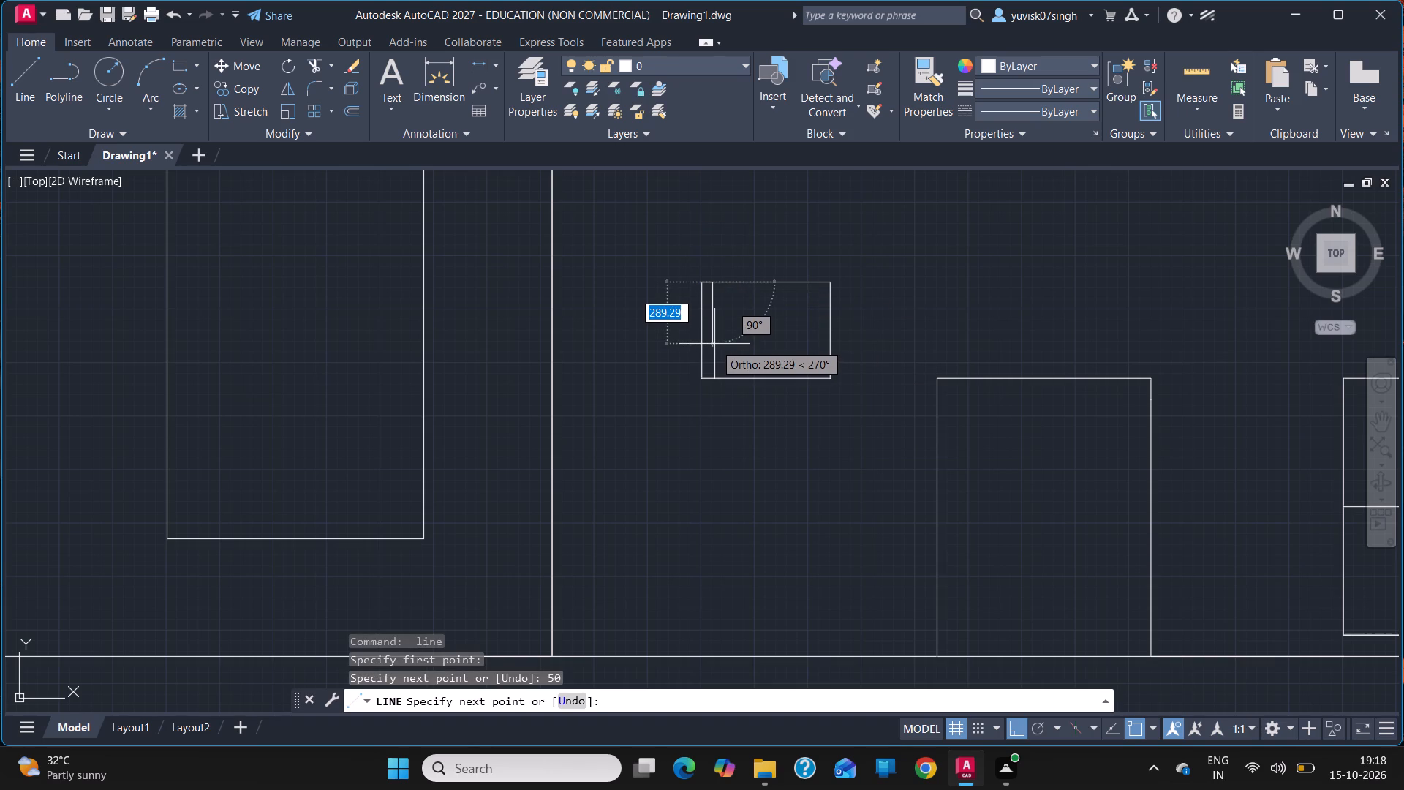
text(50)
key(Return)
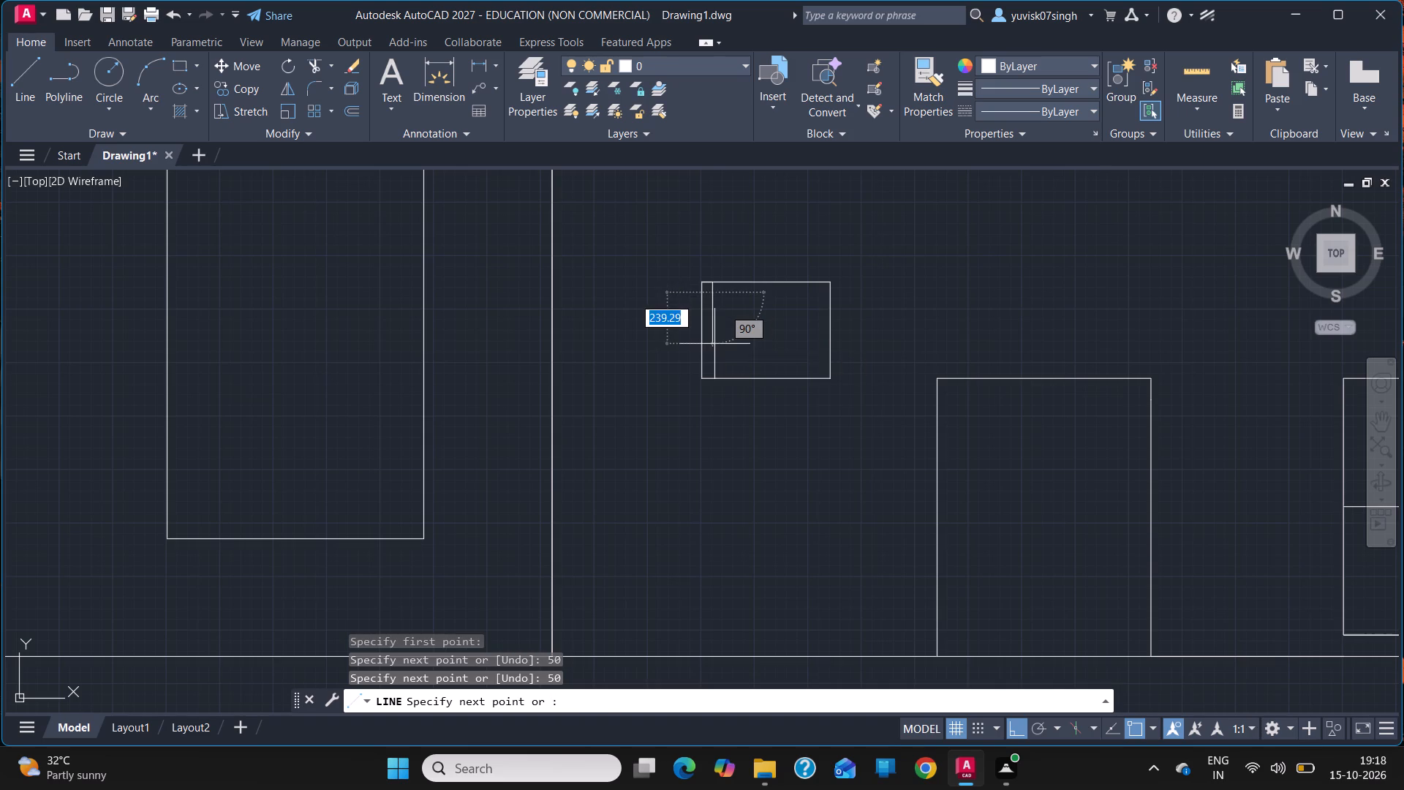
key(Escape)
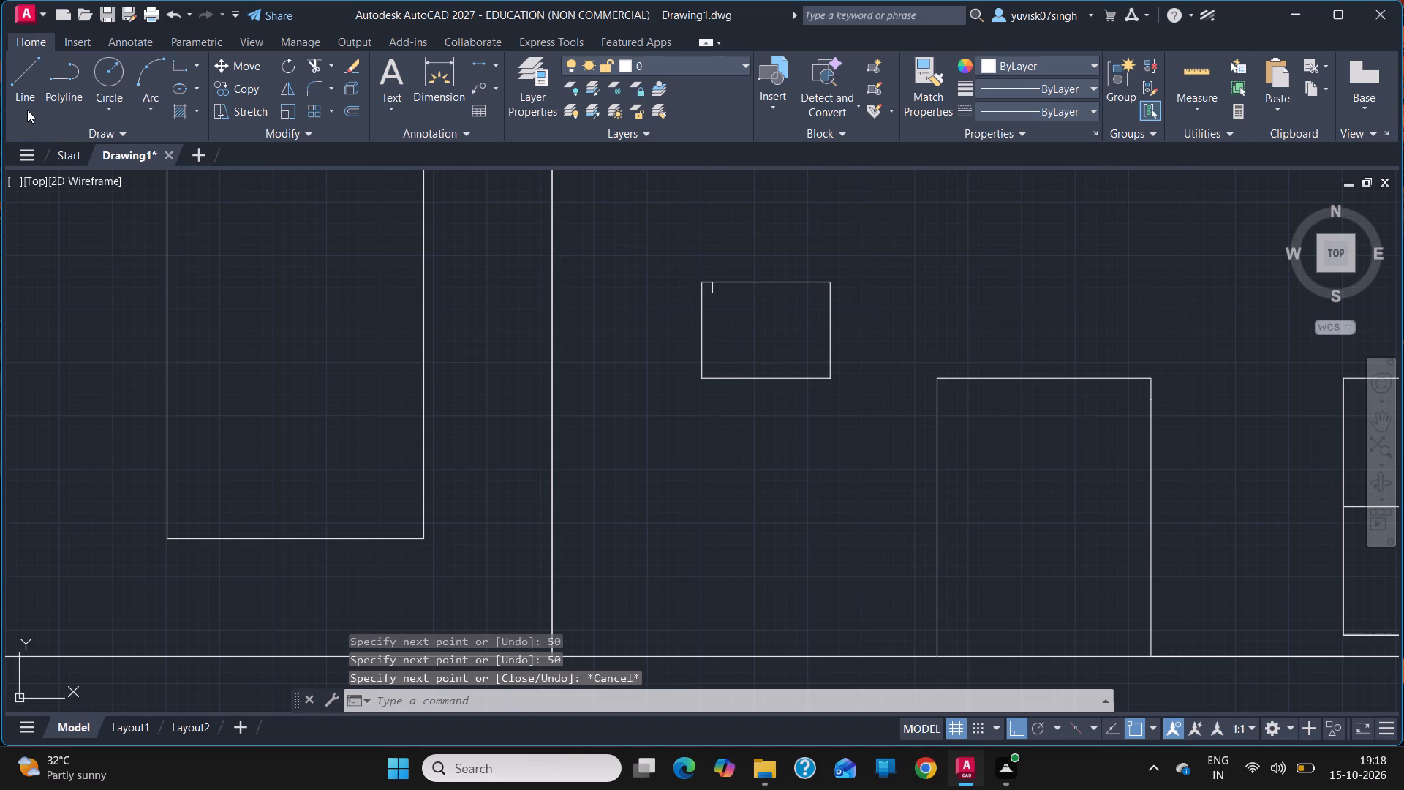
Draw guide lines from the small rectangle's lower-right corner, 50 back along its bottom edge and 50 up inside it.
click(27, 110)
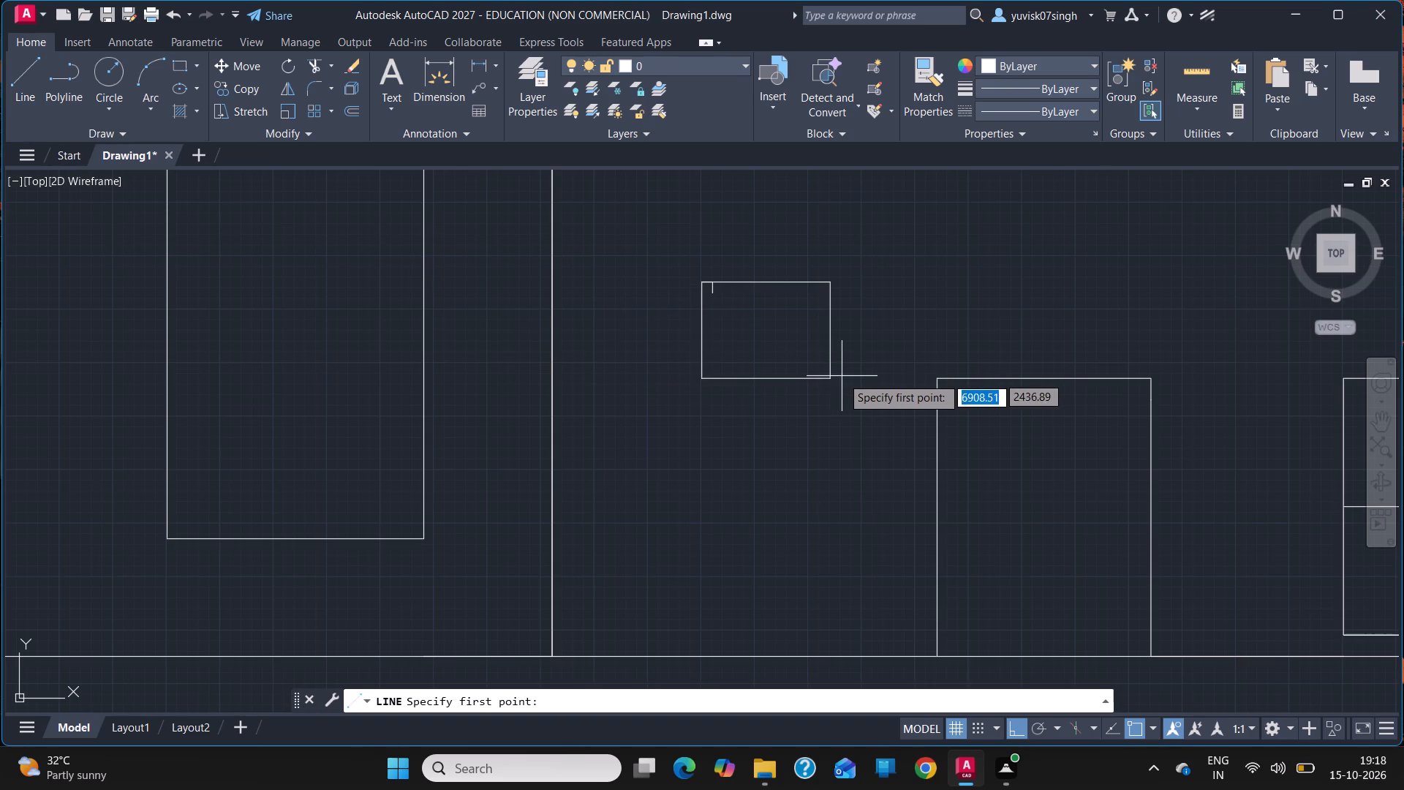
drag(831, 377, 792, 375)
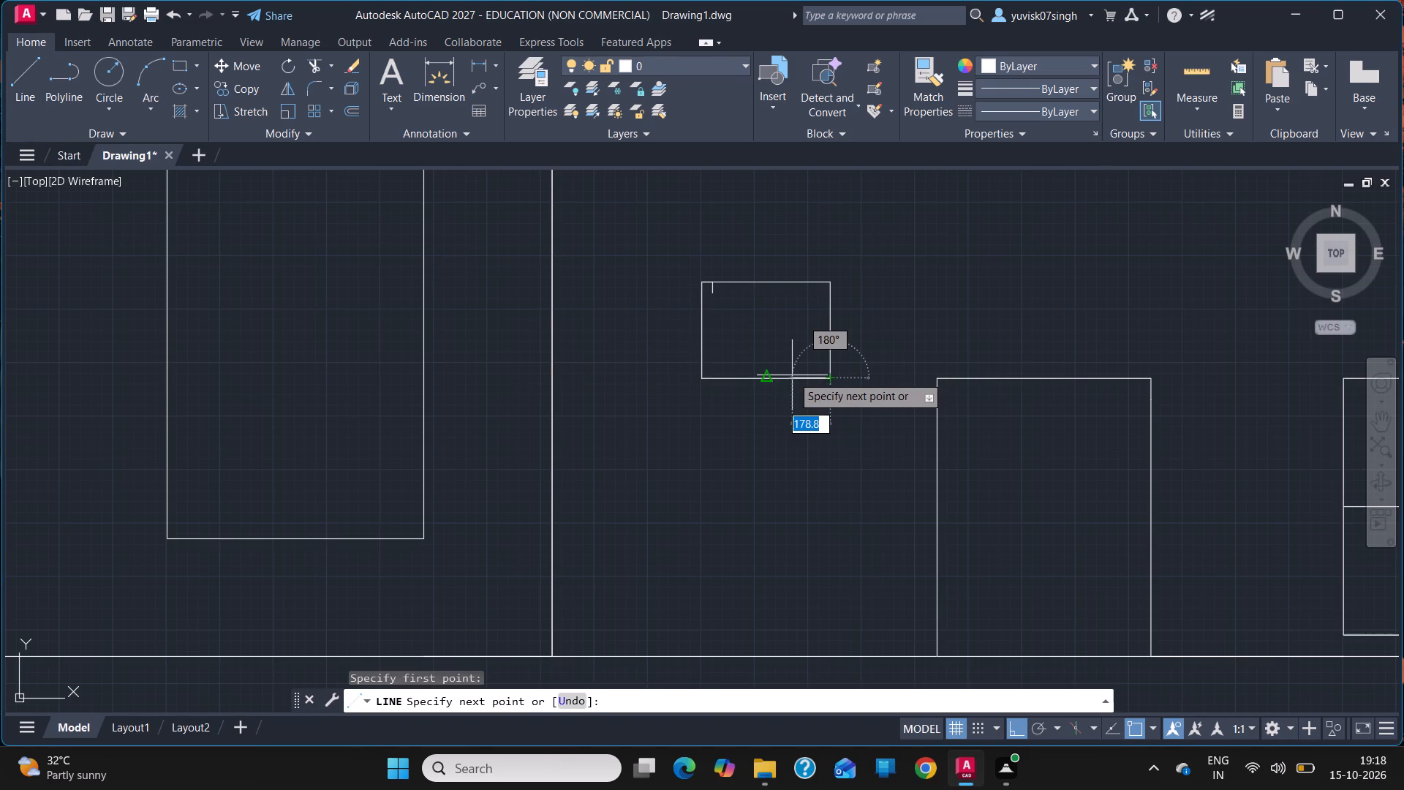
text(50)
key(Return)
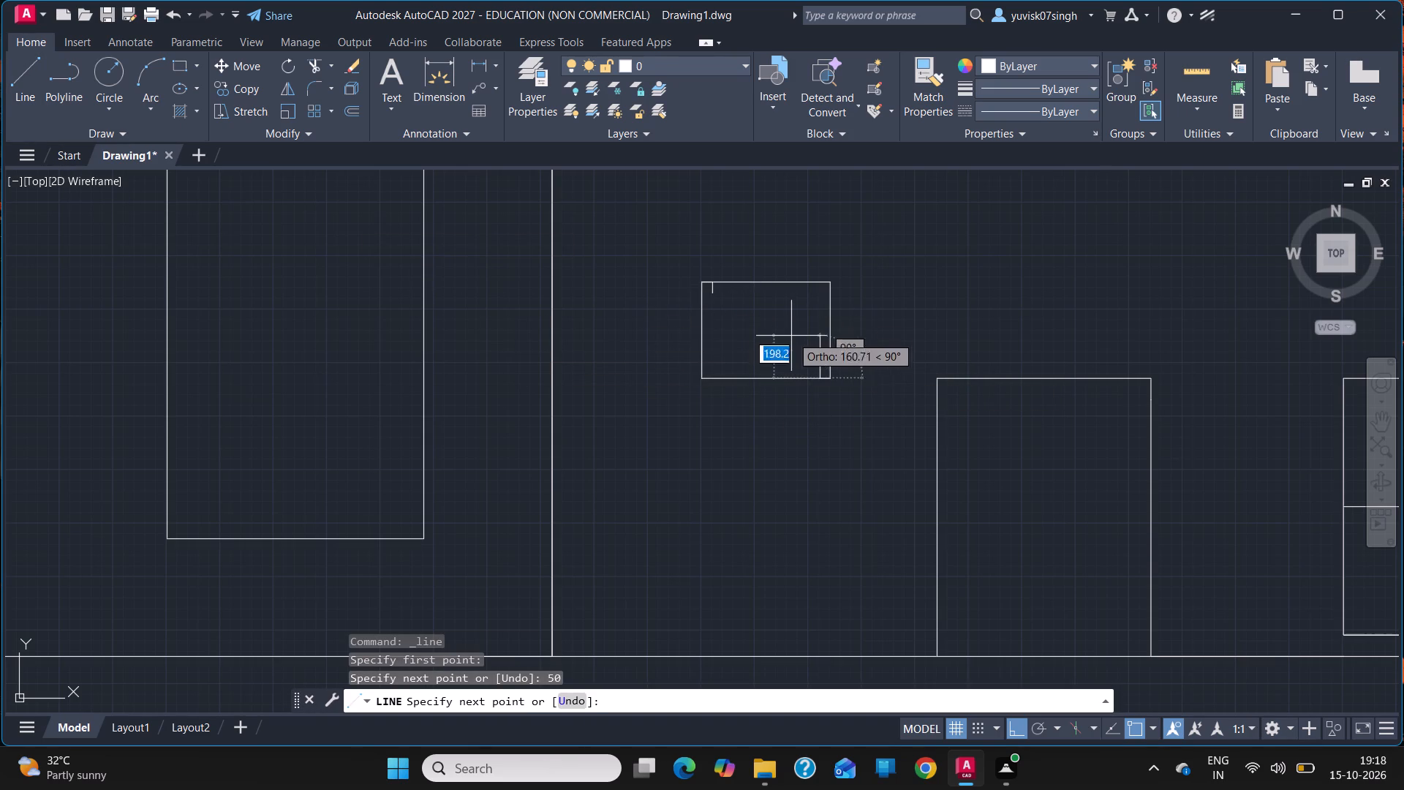
text(50)
key(Return)
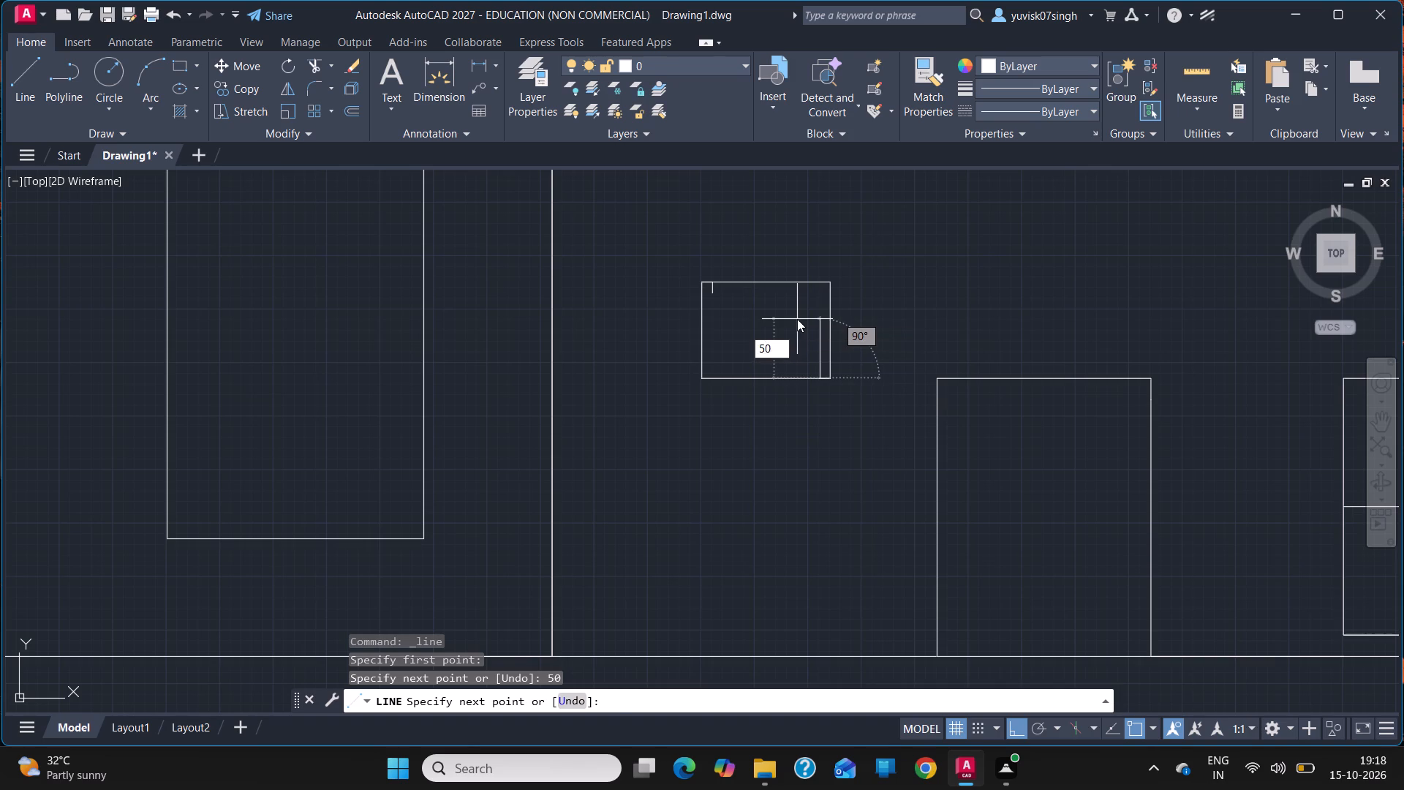
key(Escape)
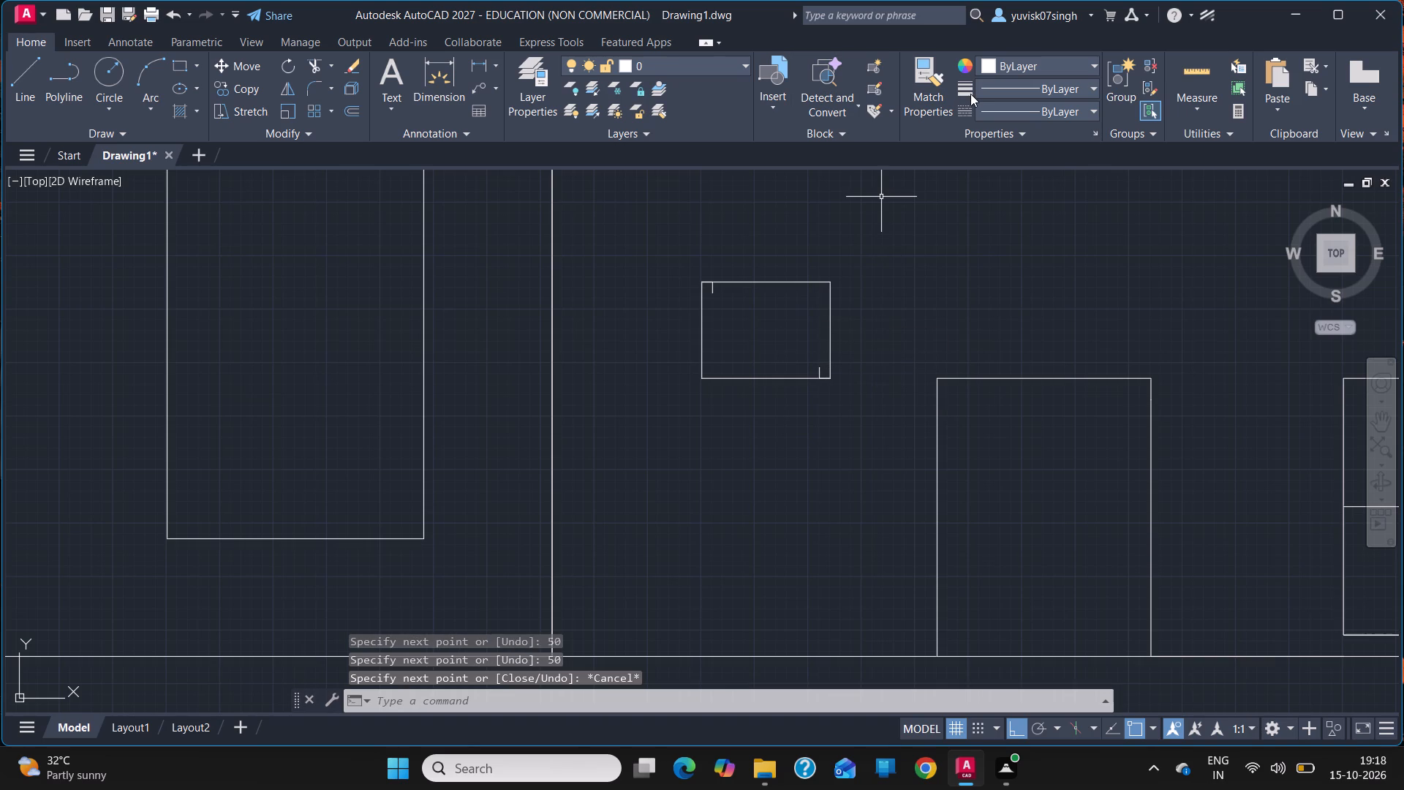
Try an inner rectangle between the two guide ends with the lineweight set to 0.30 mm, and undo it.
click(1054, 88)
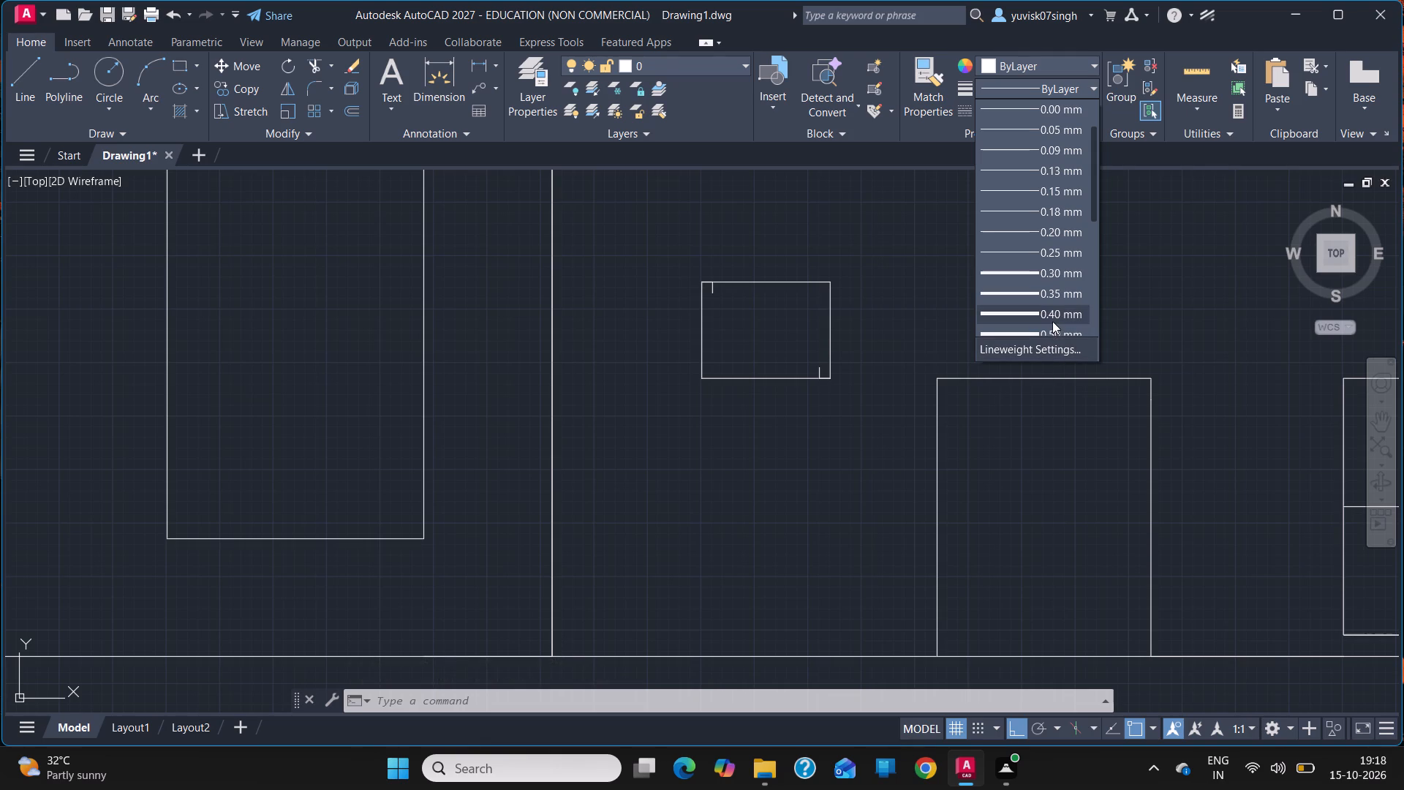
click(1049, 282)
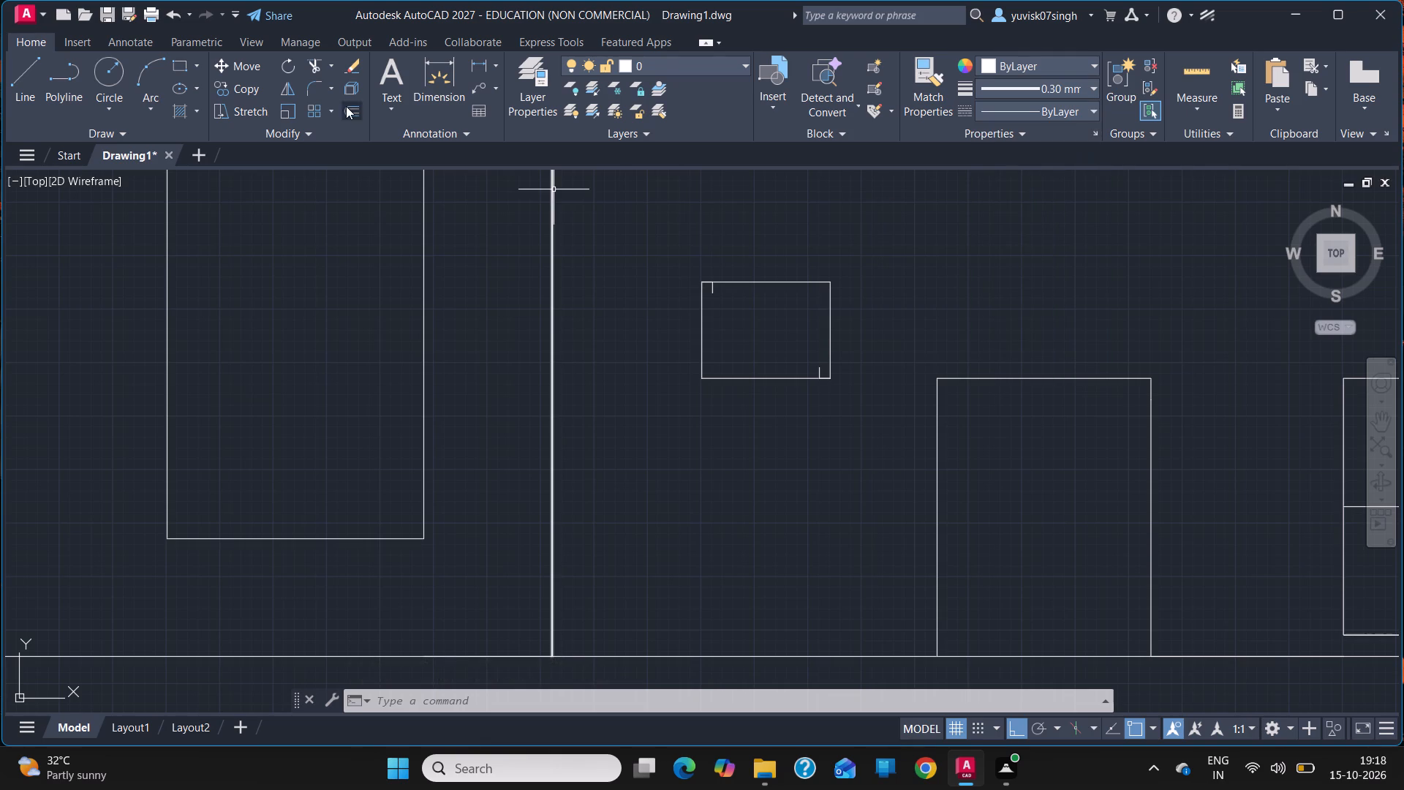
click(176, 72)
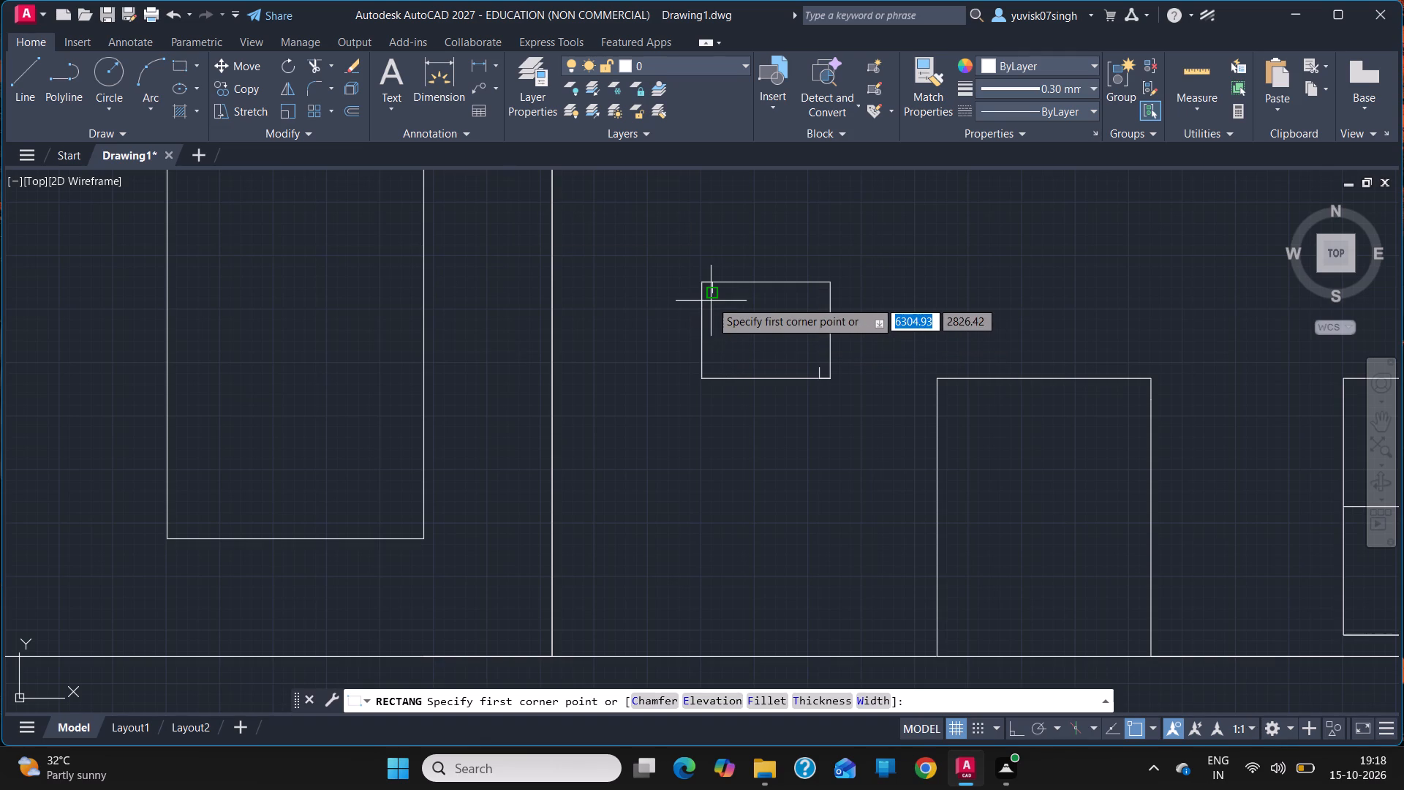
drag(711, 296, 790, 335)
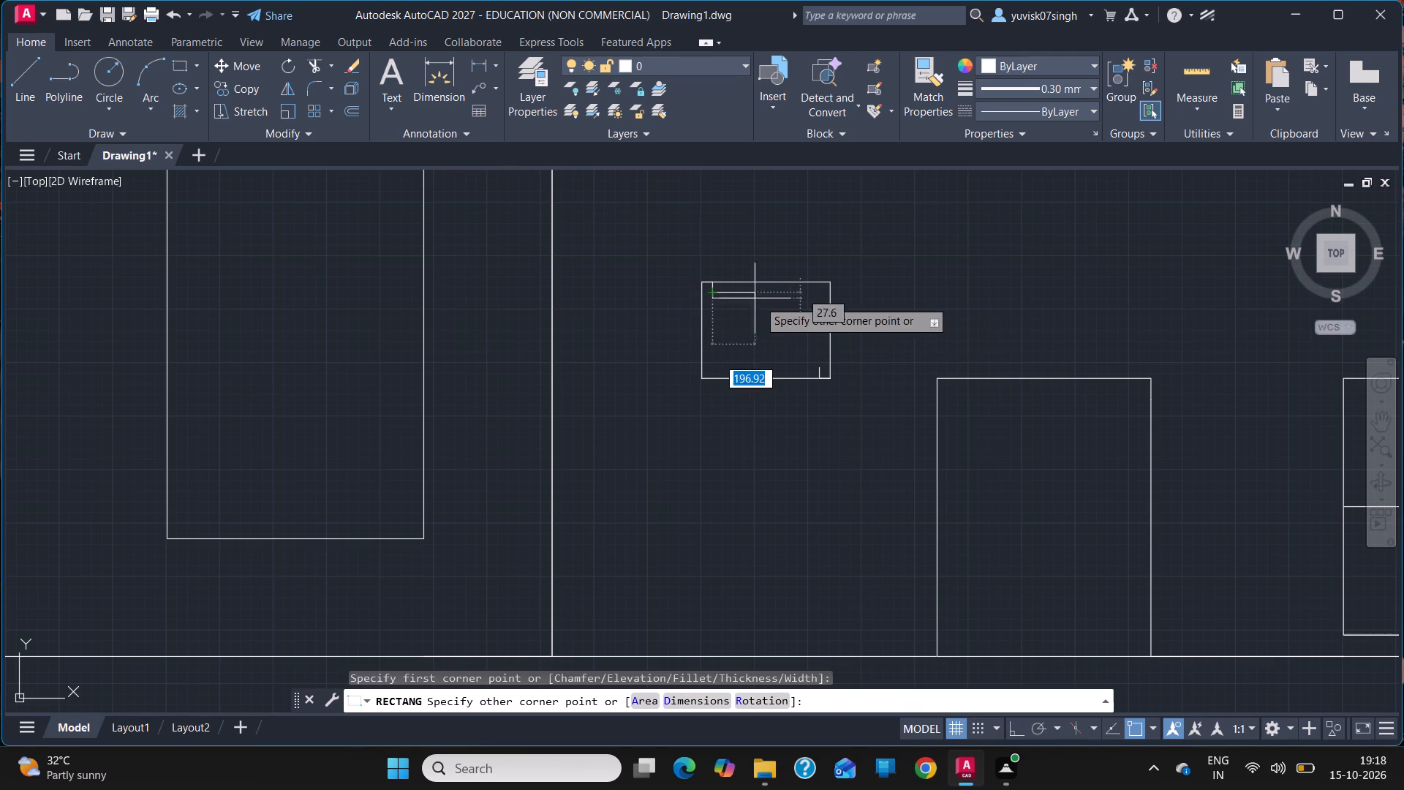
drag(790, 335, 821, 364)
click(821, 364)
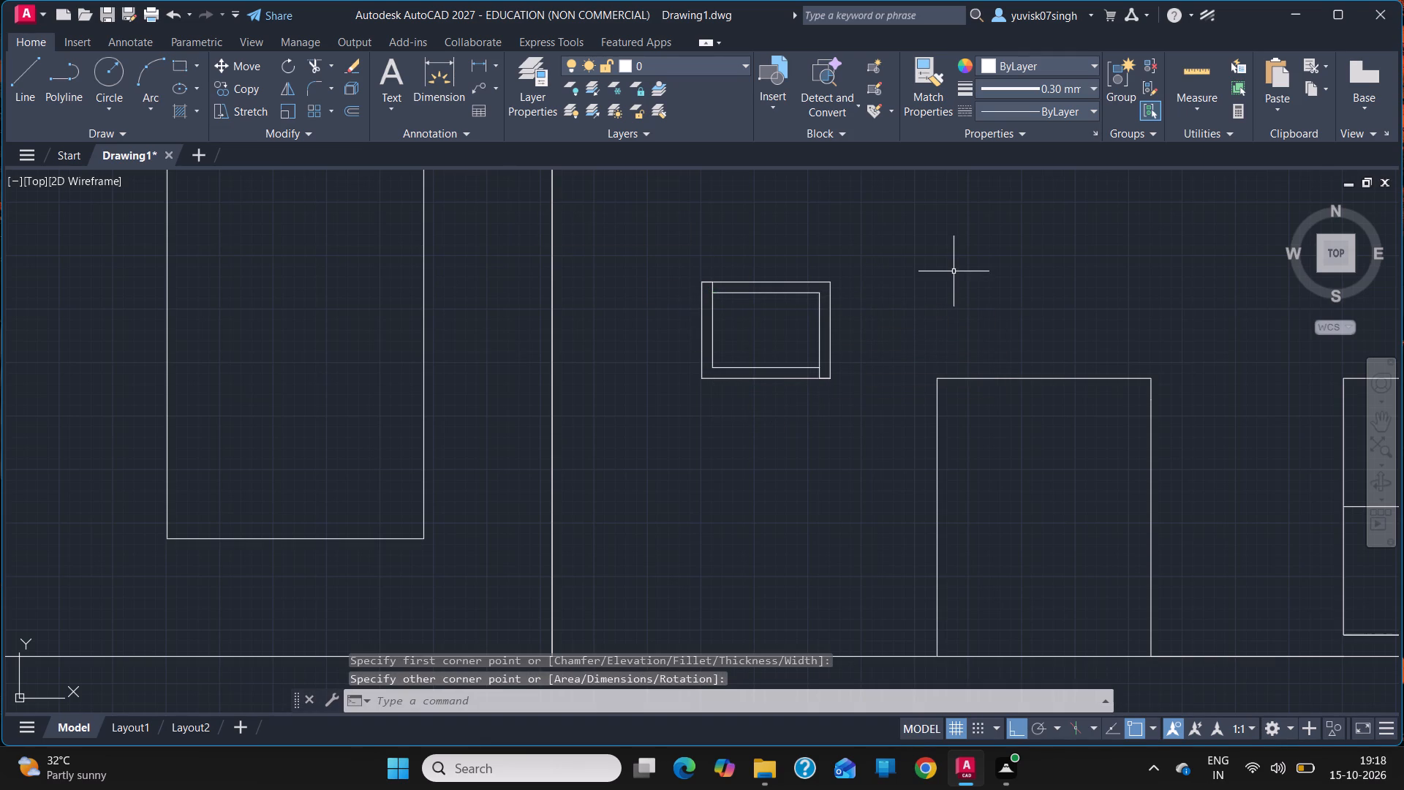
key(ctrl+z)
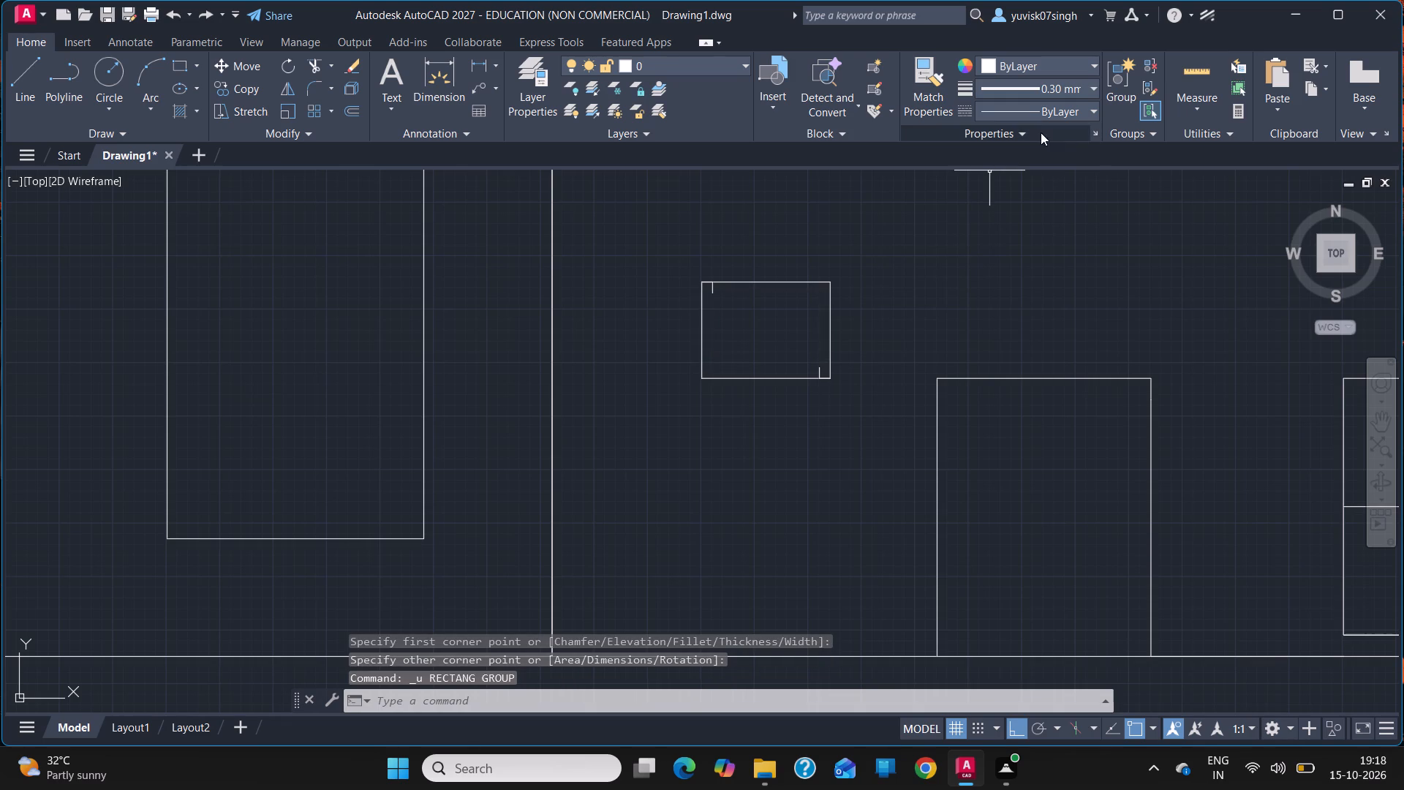
Set the current lineweight to 0.80 mm, leaving the linetype as ByLayer.
click(1061, 115)
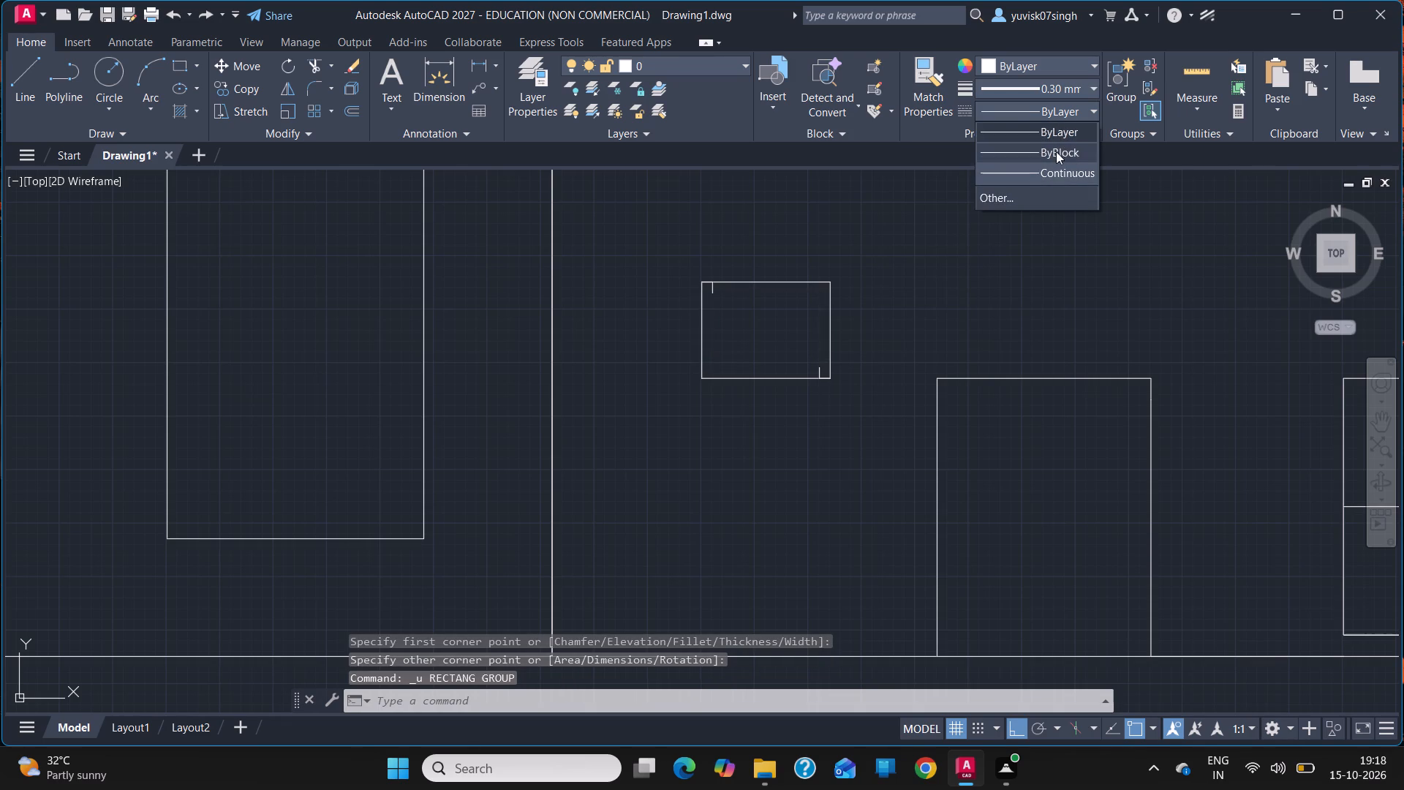
click(1053, 126)
click(1057, 94)
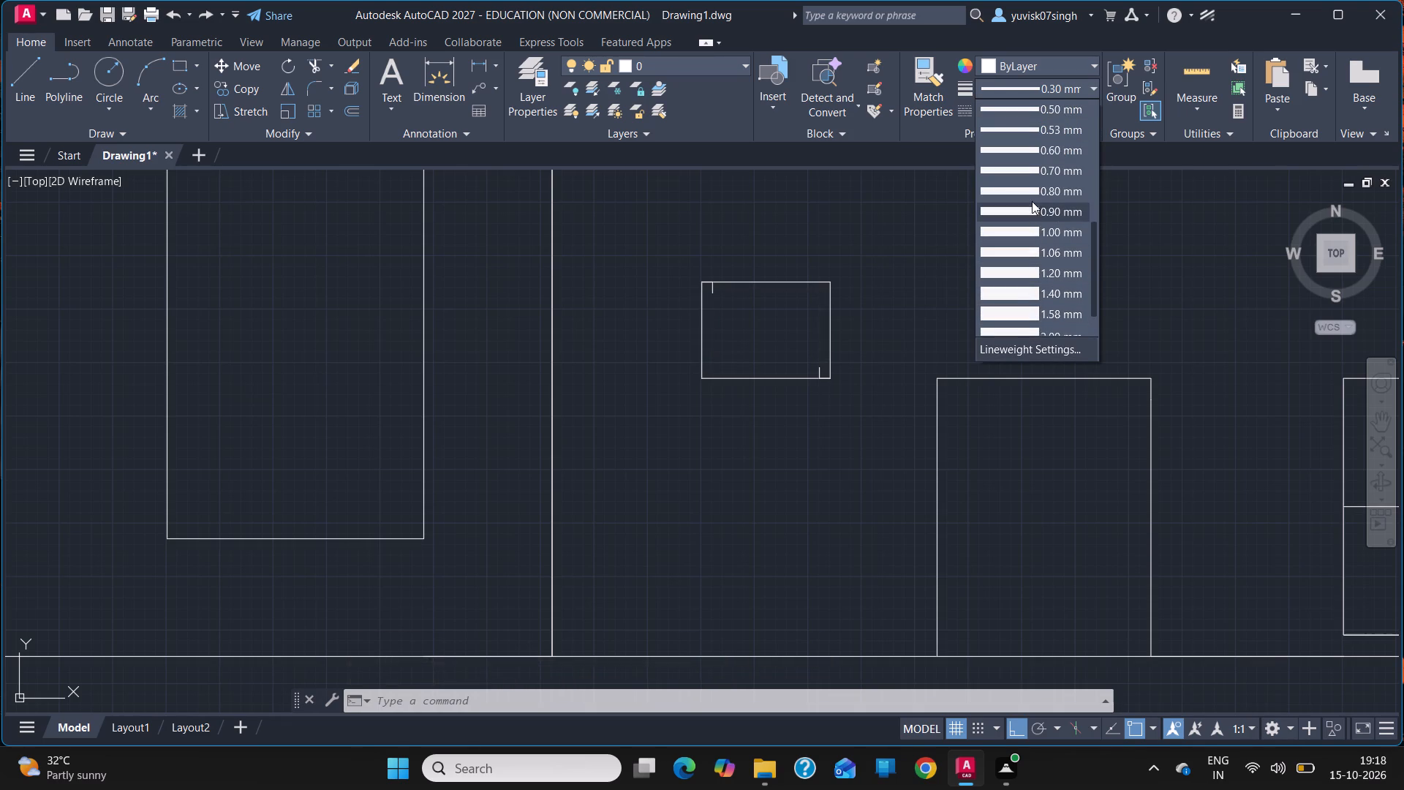
click(1022, 190)
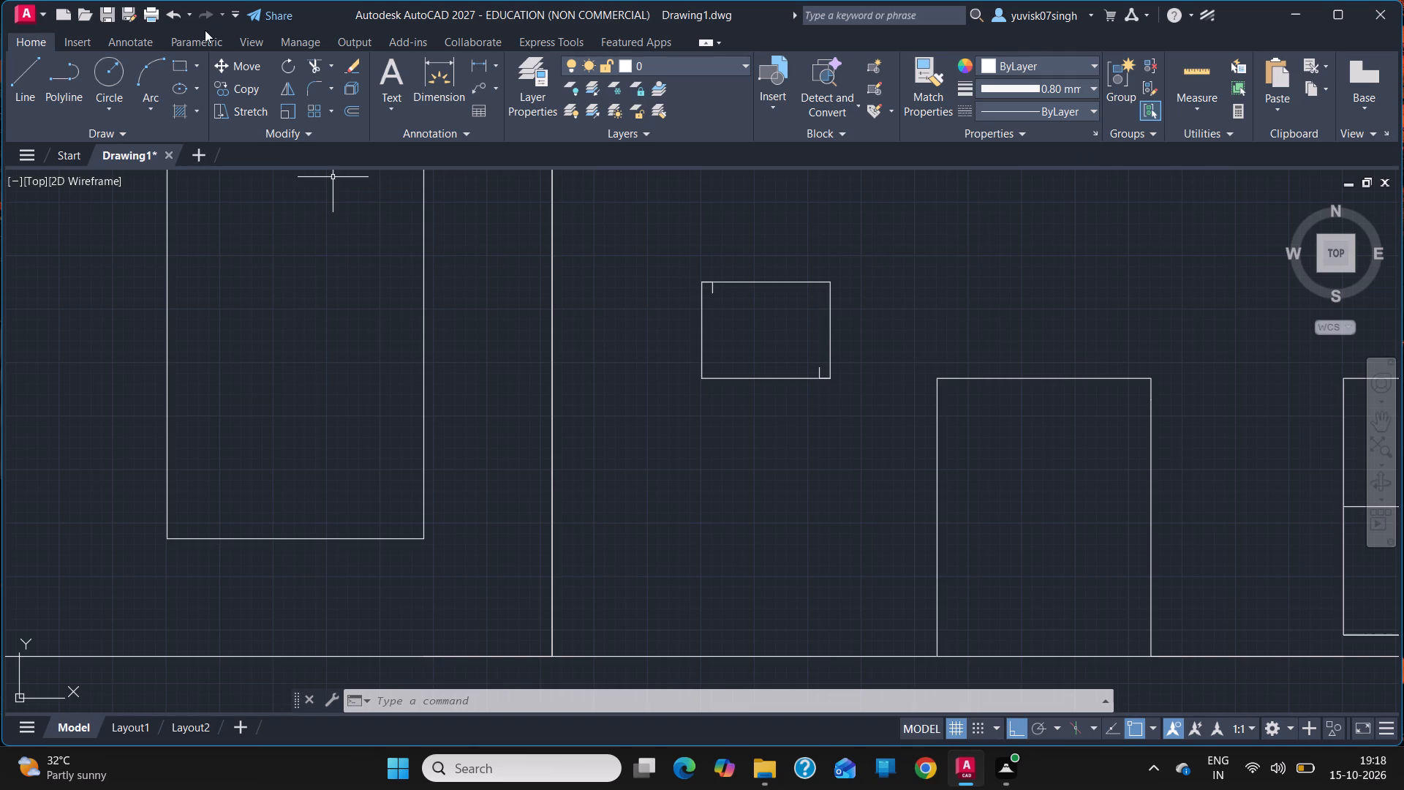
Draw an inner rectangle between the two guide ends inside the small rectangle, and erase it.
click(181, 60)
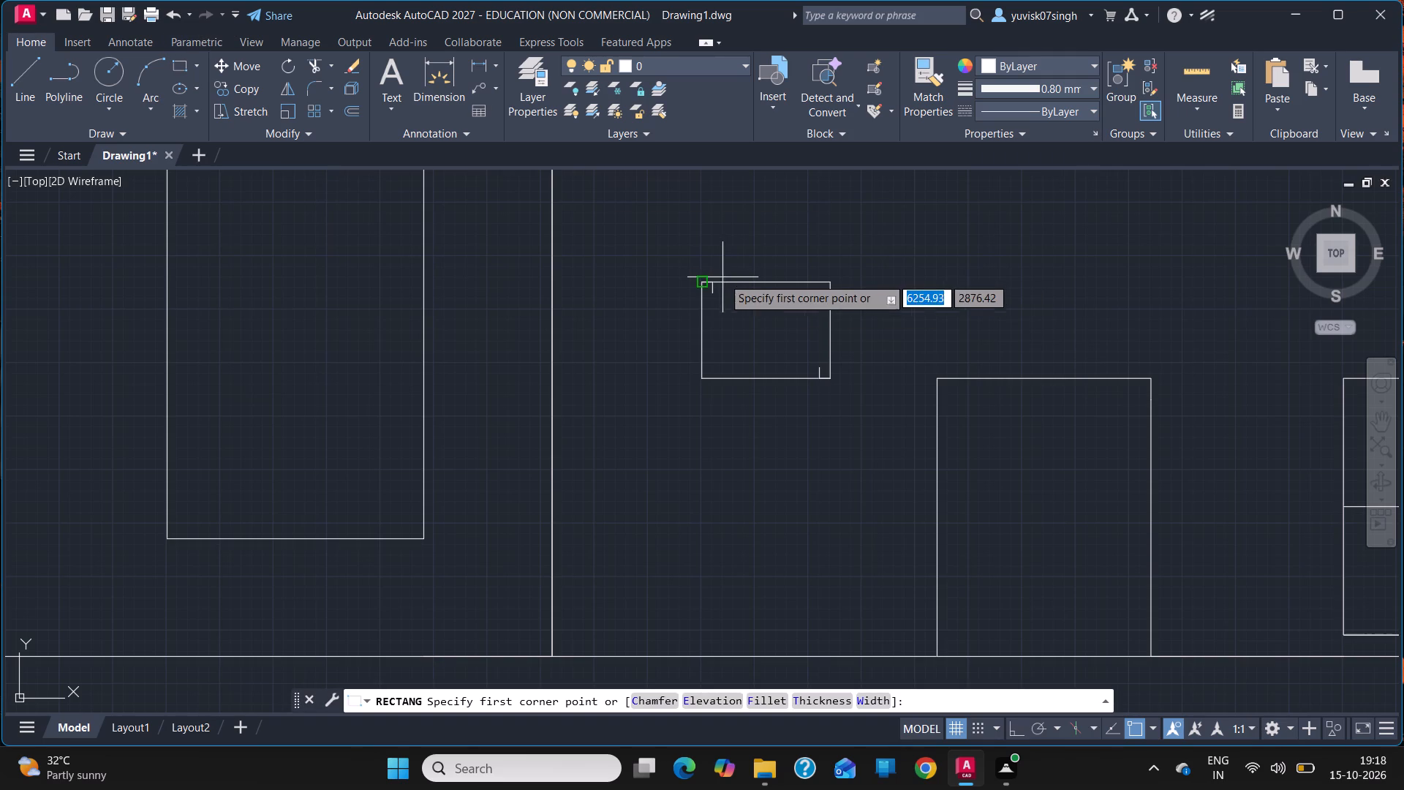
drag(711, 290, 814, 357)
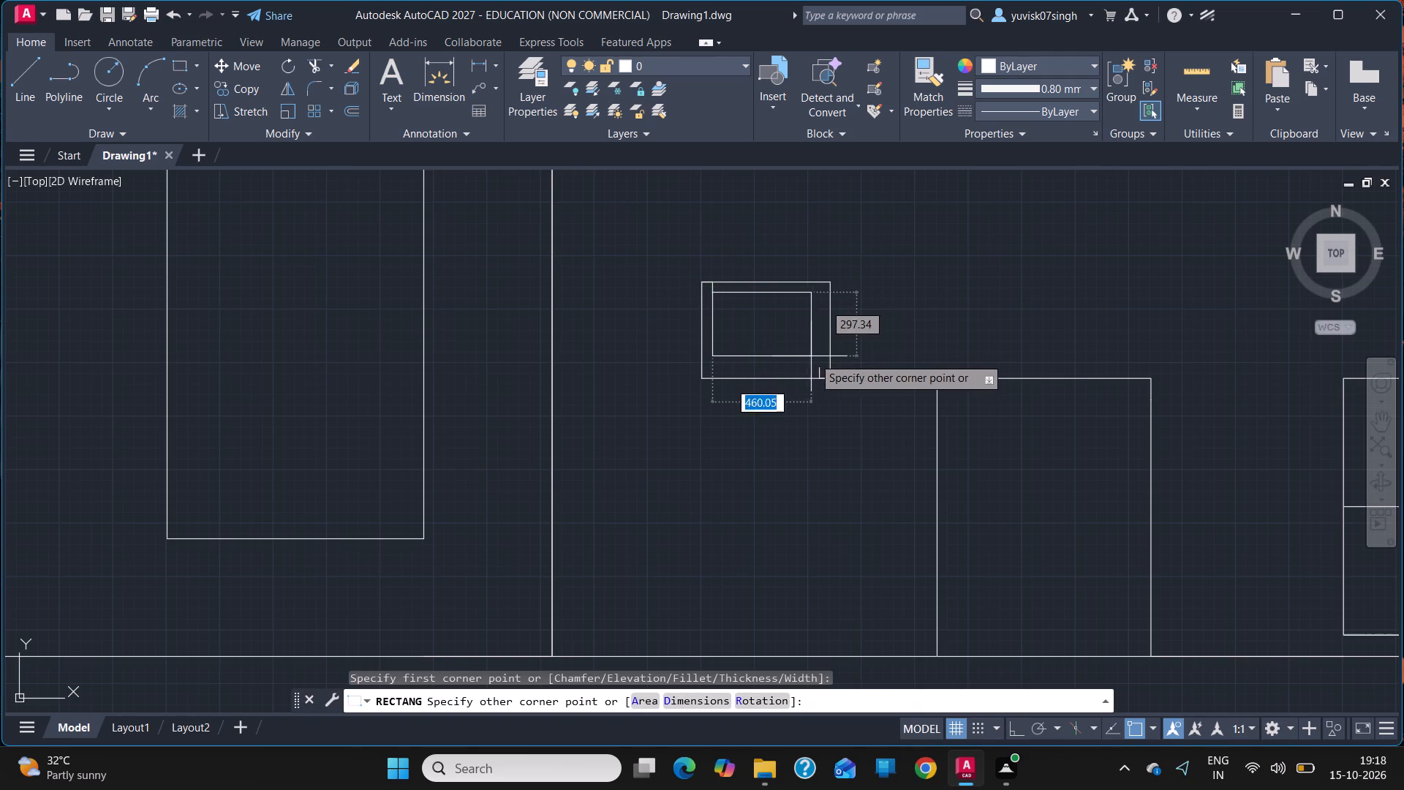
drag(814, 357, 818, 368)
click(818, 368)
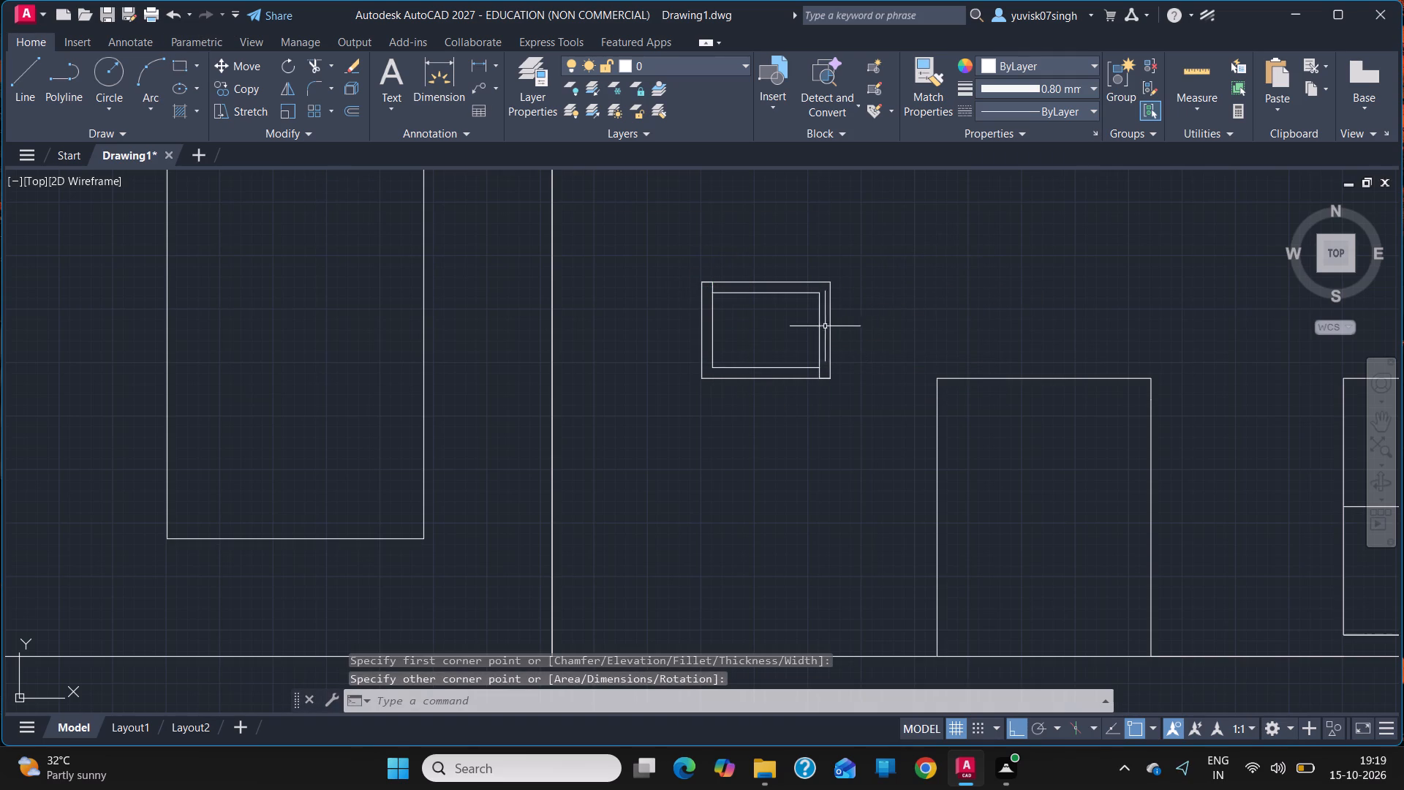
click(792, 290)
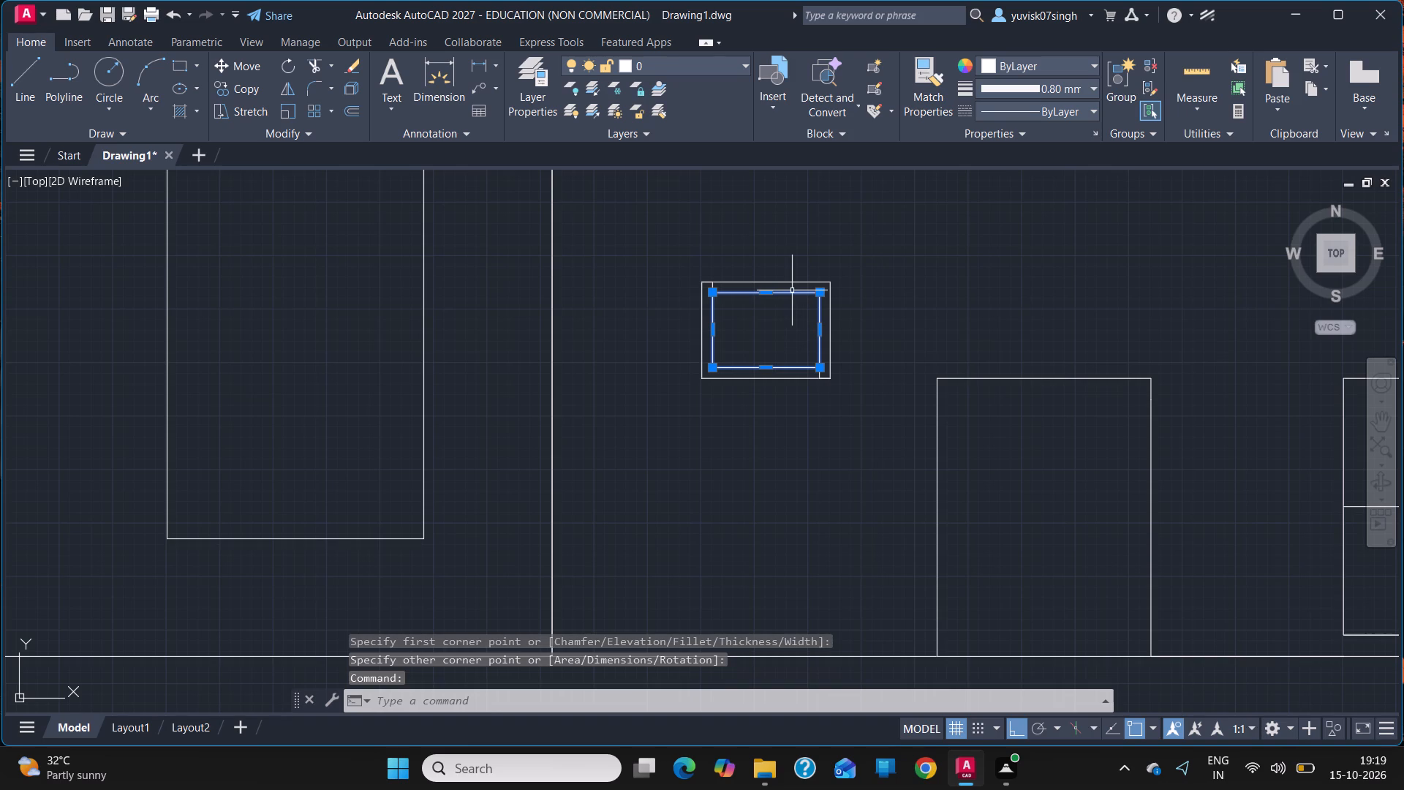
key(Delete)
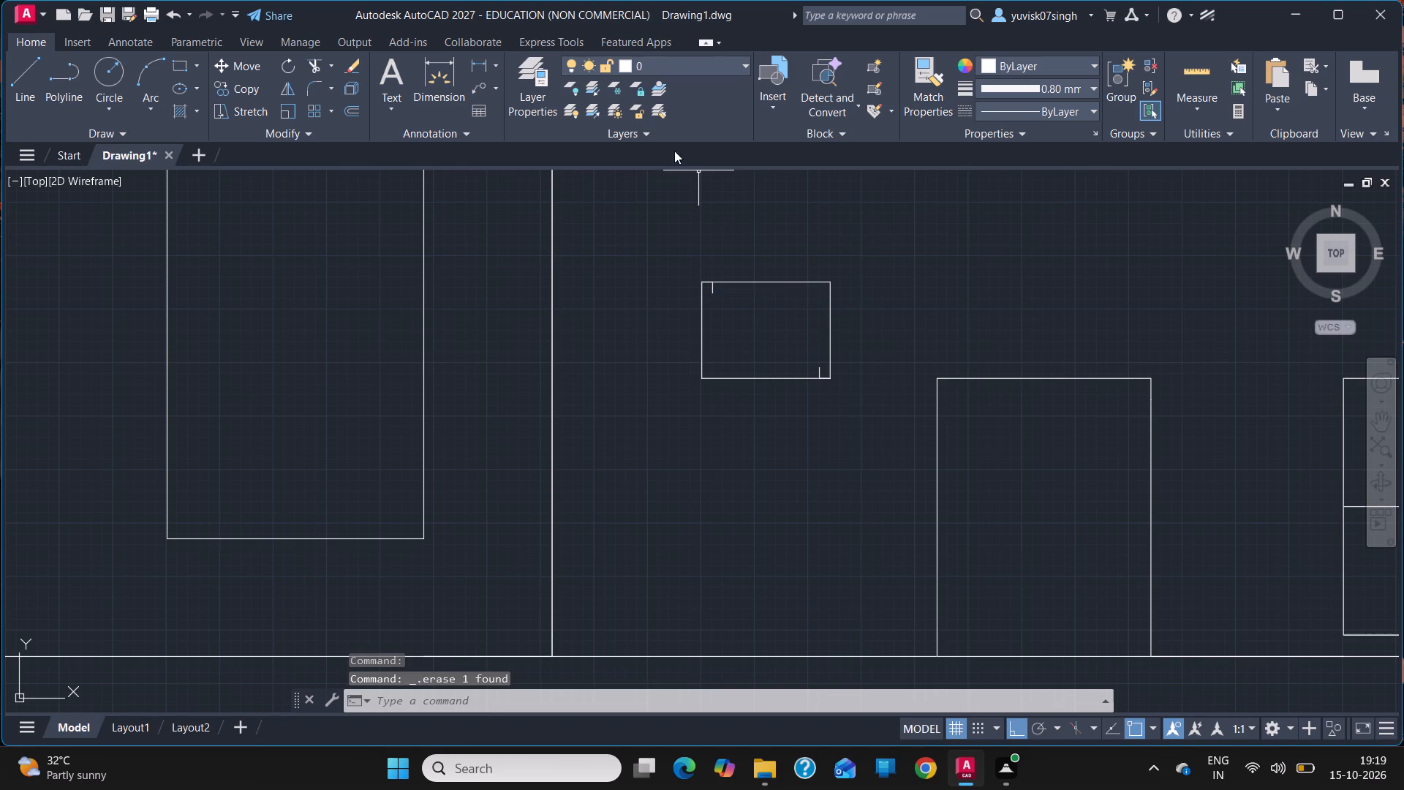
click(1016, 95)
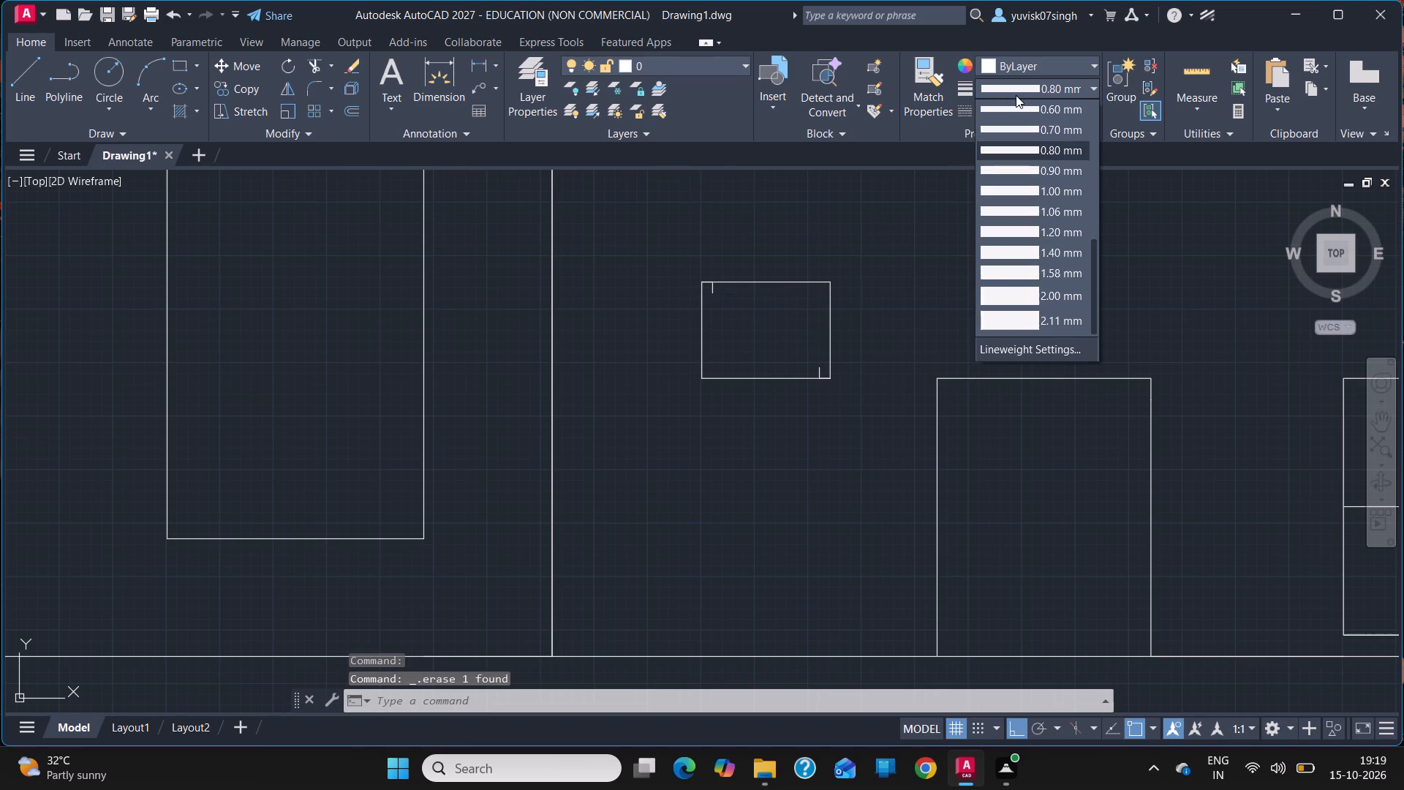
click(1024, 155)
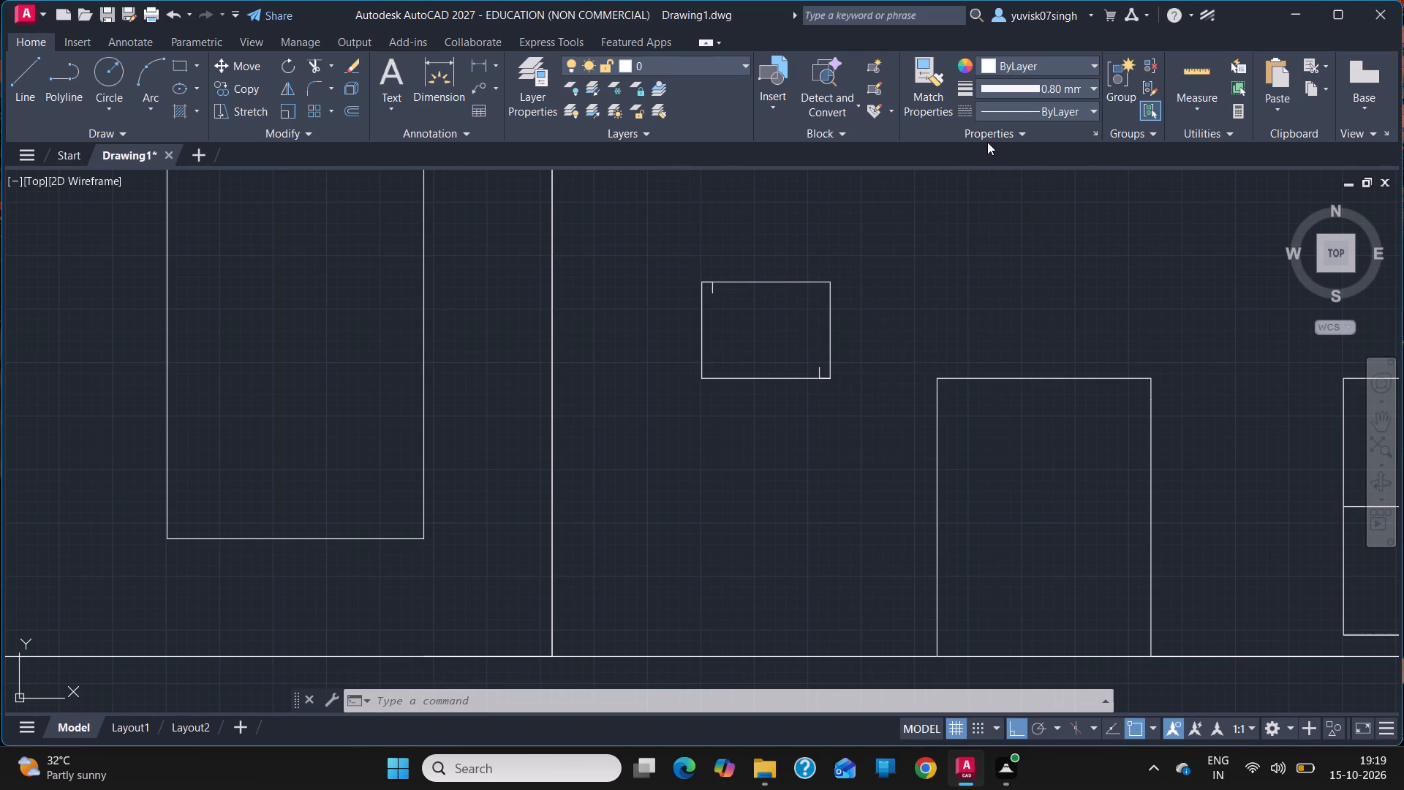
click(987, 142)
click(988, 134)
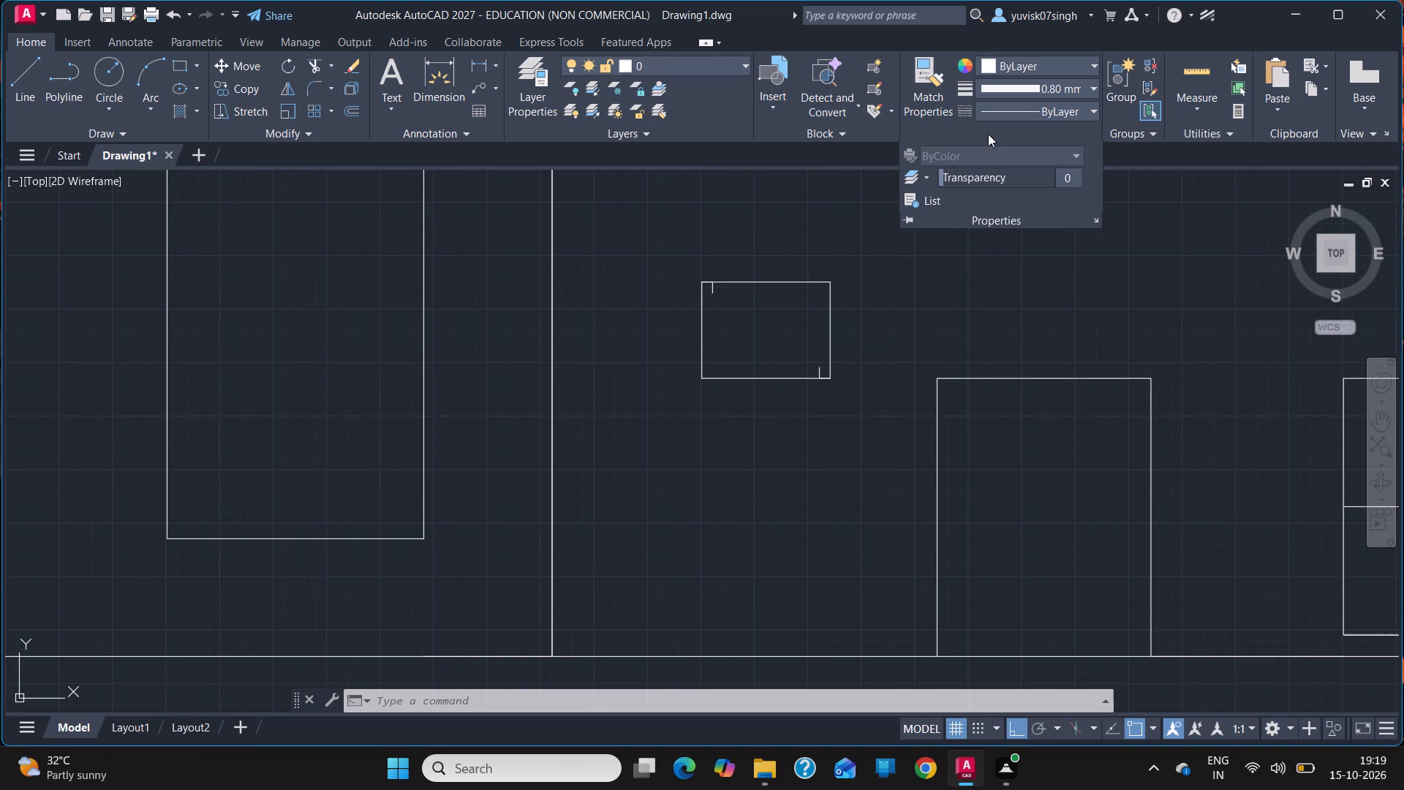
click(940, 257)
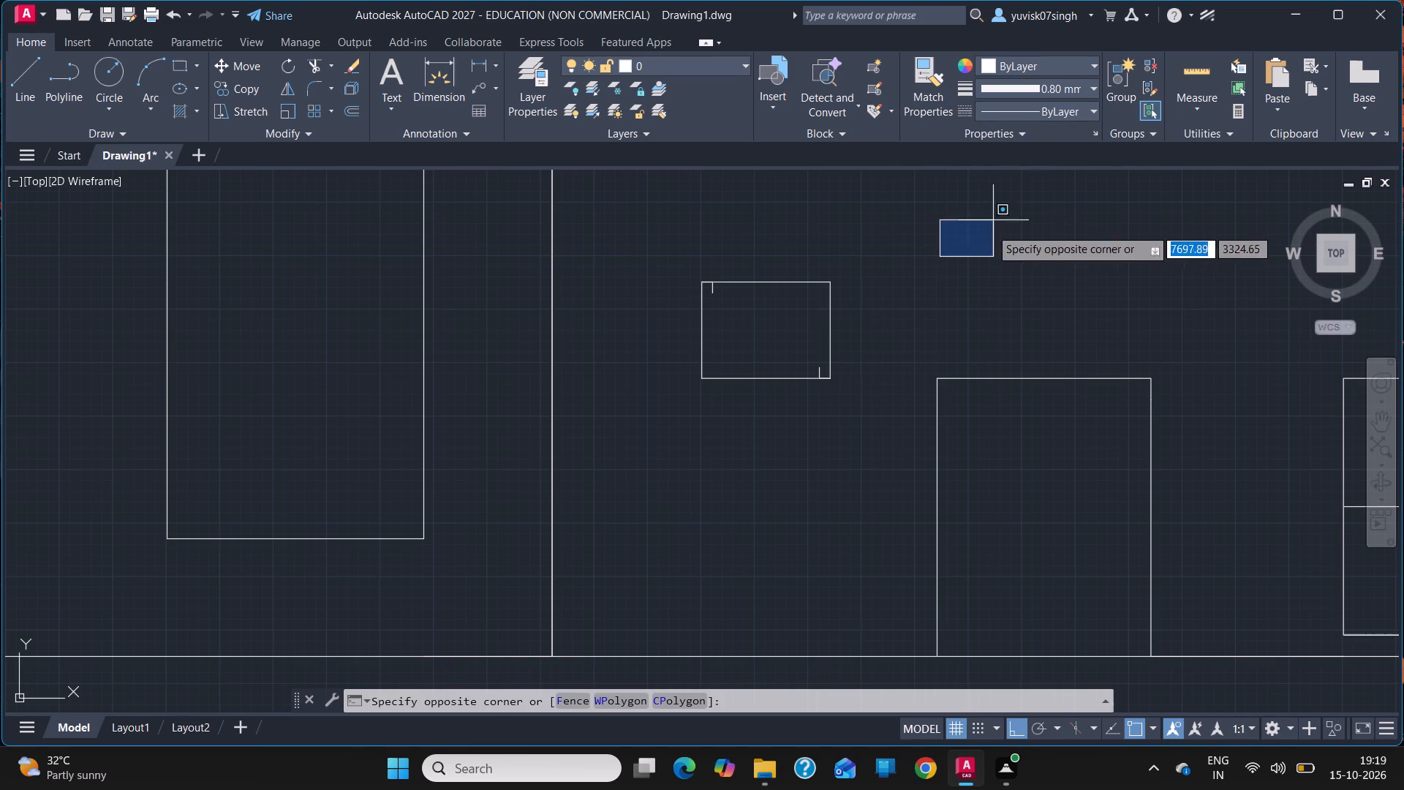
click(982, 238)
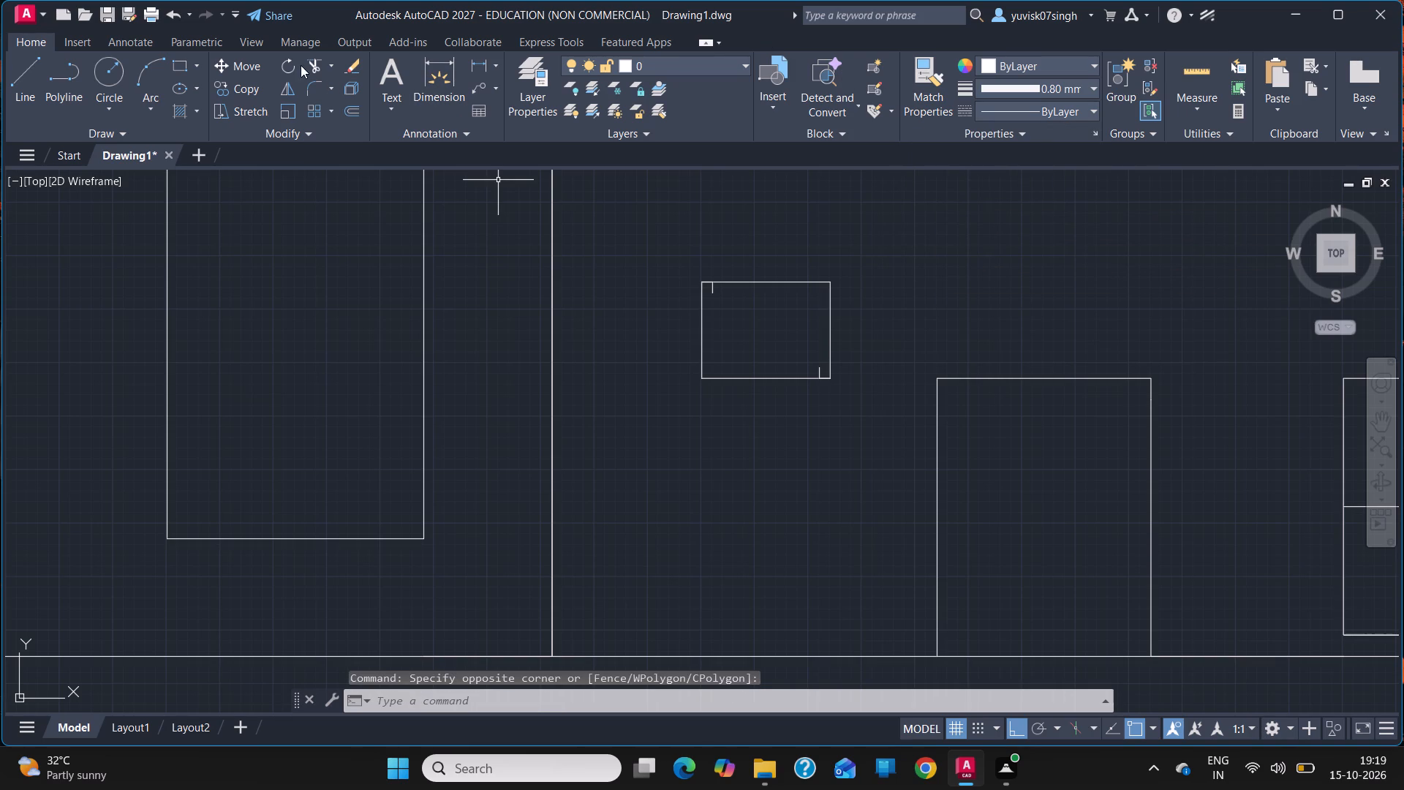
Draw an inner rectangle inside the small rectangle, from the upper-left guide end to the lower-right guide end.
click(187, 61)
click(715, 294)
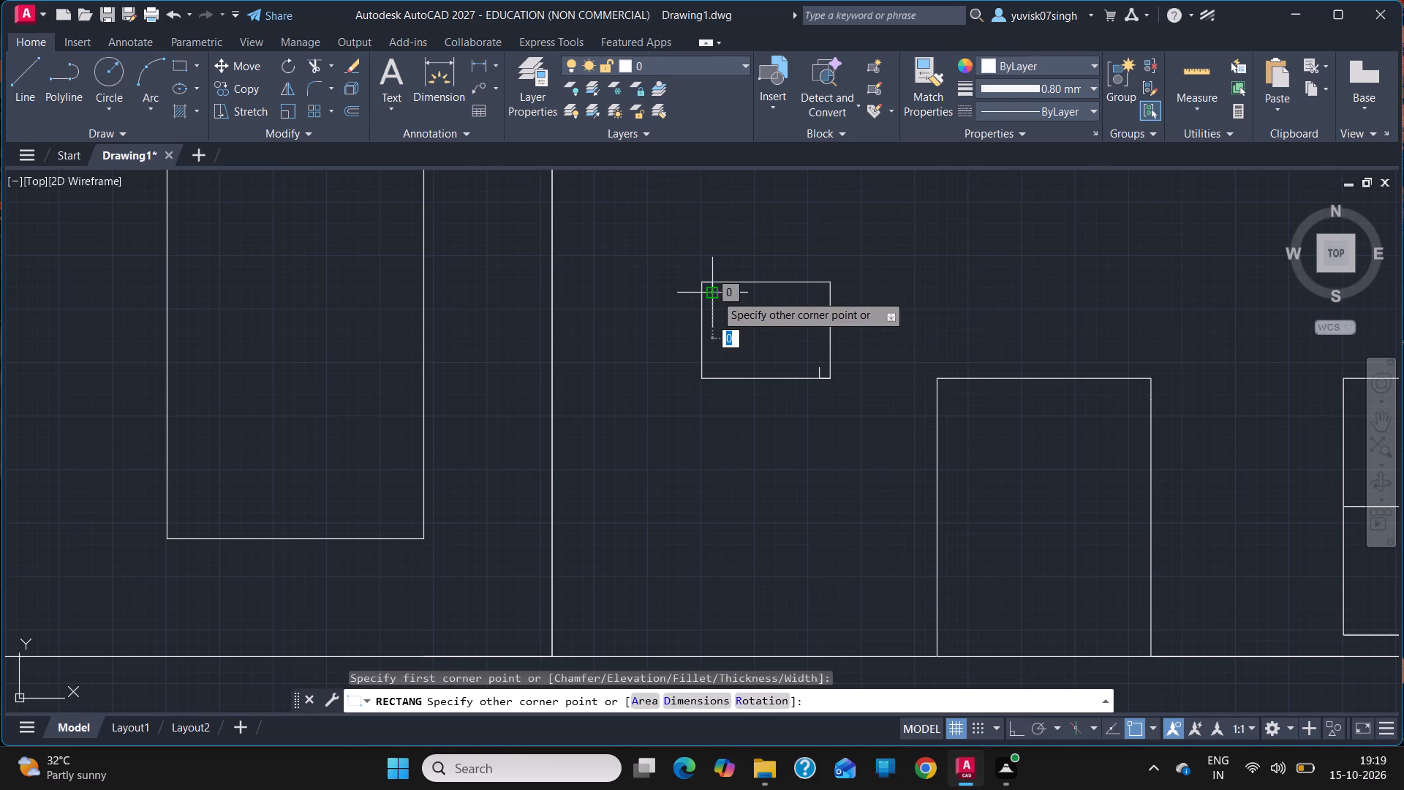
click(815, 368)
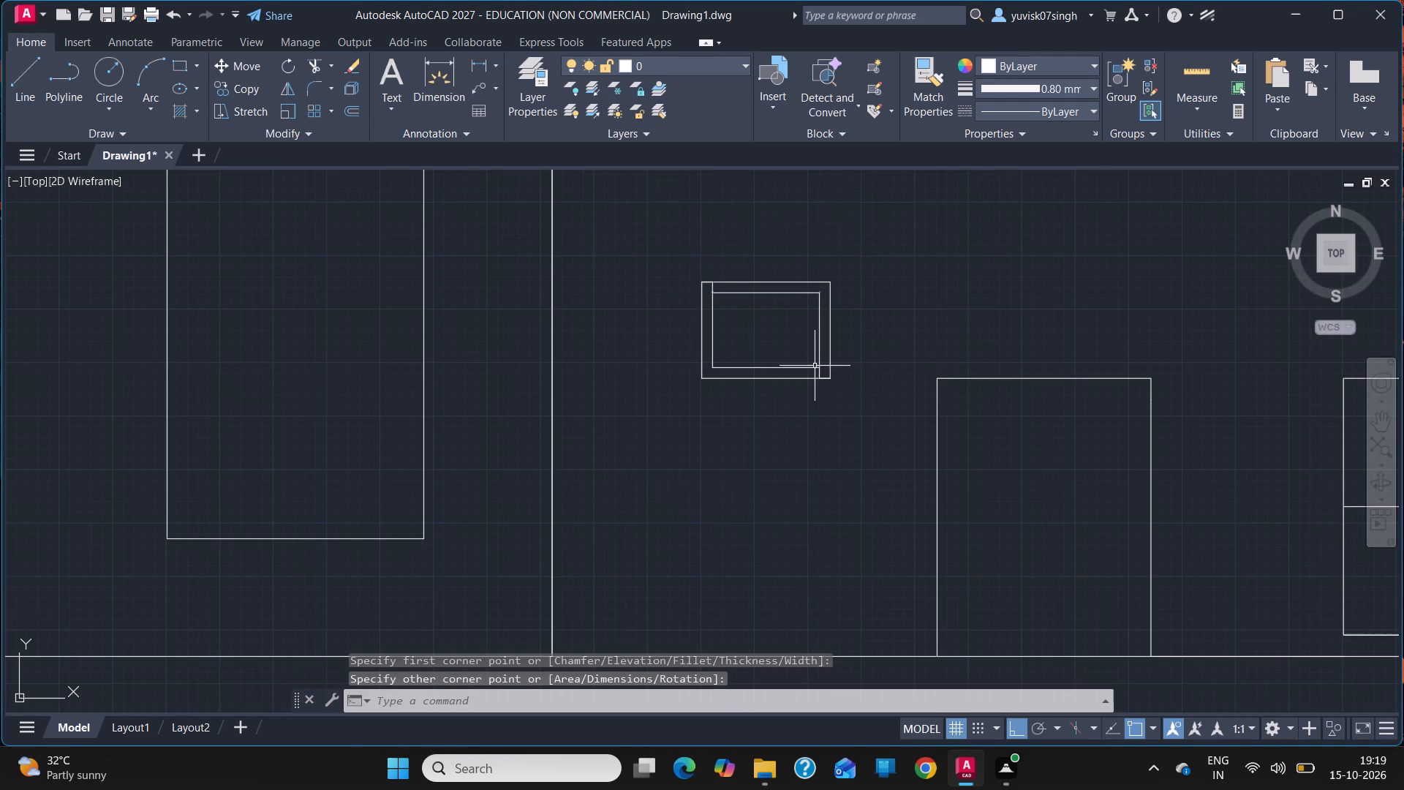
Set the lineweight of the inner rectangle inside the small window to 1.58 mm in its properties.
click(819, 357)
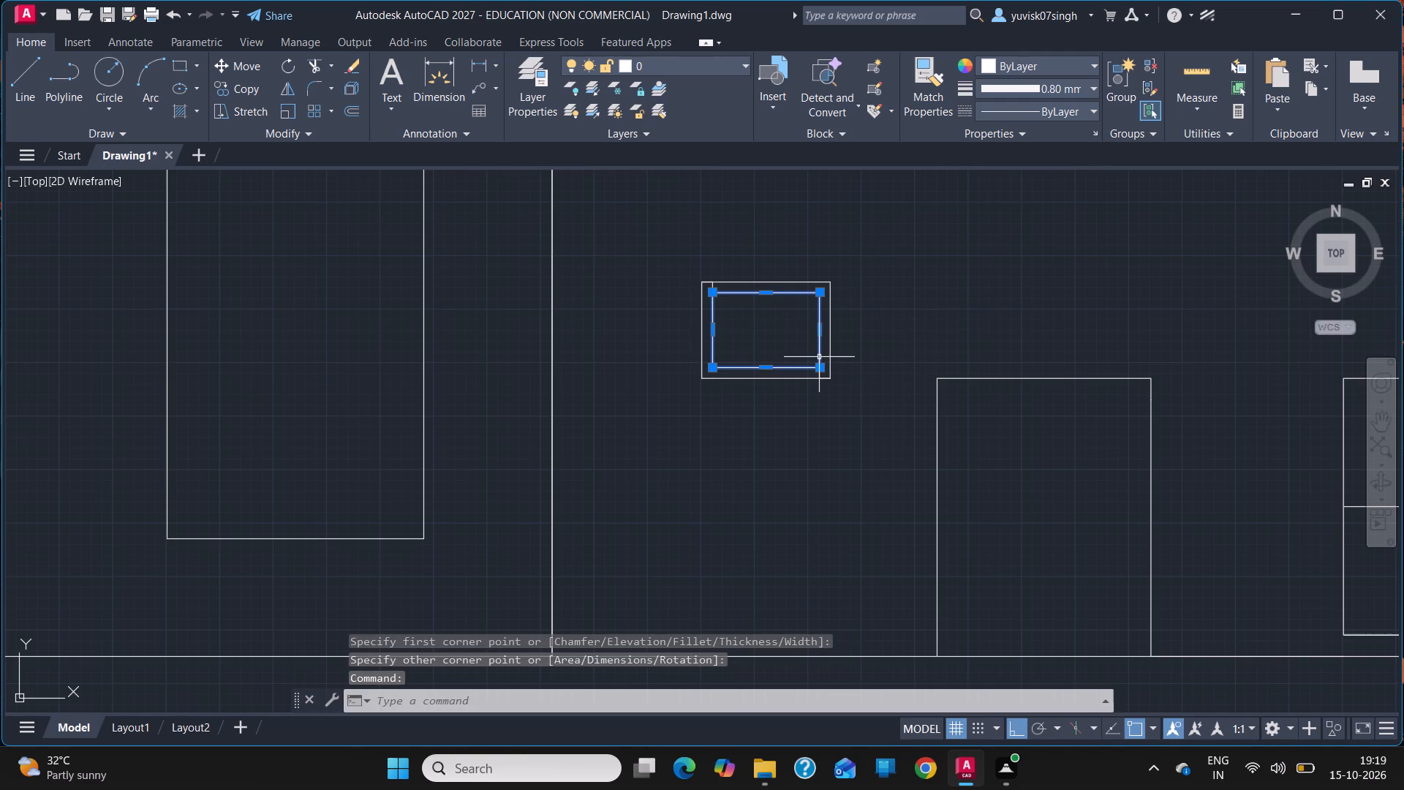
right_click(819, 357)
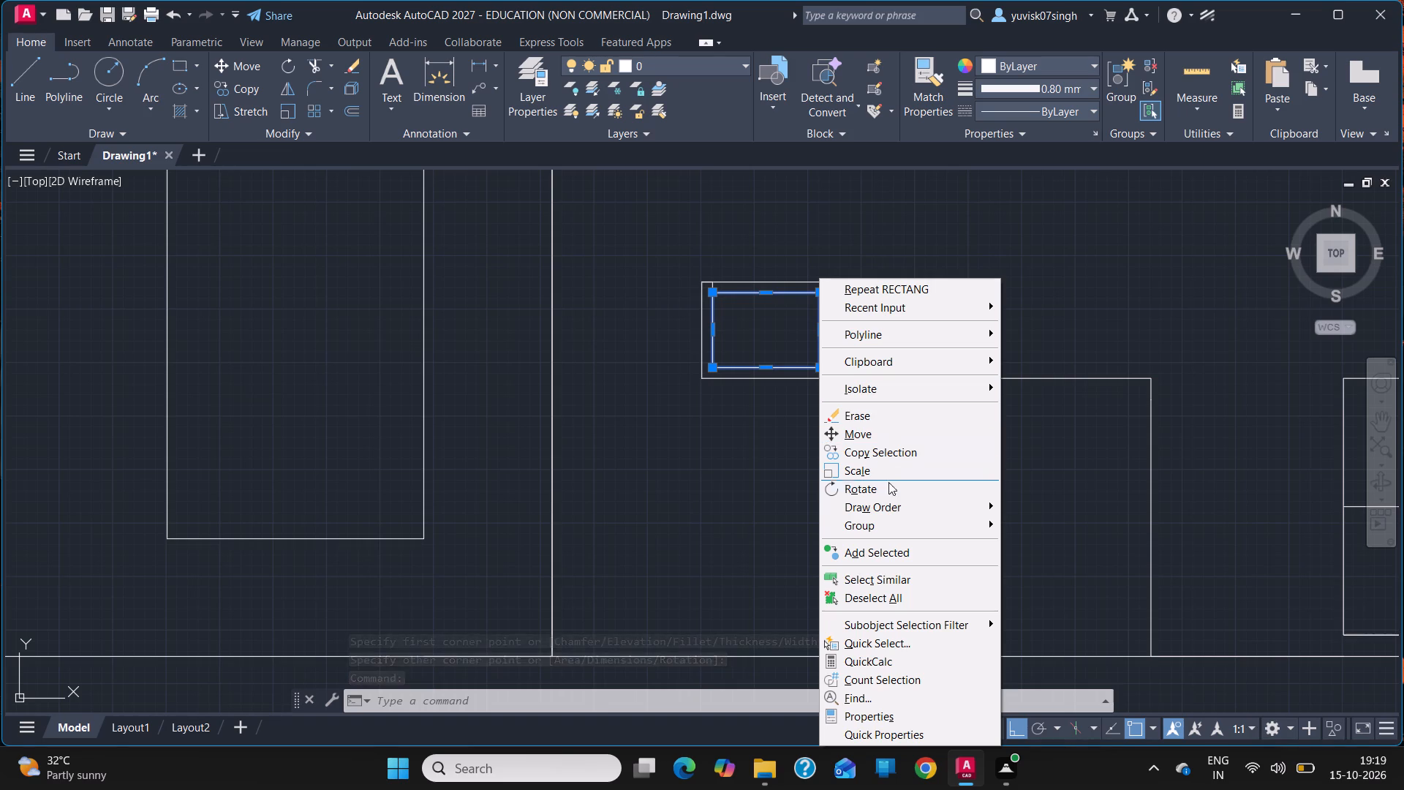
click(886, 717)
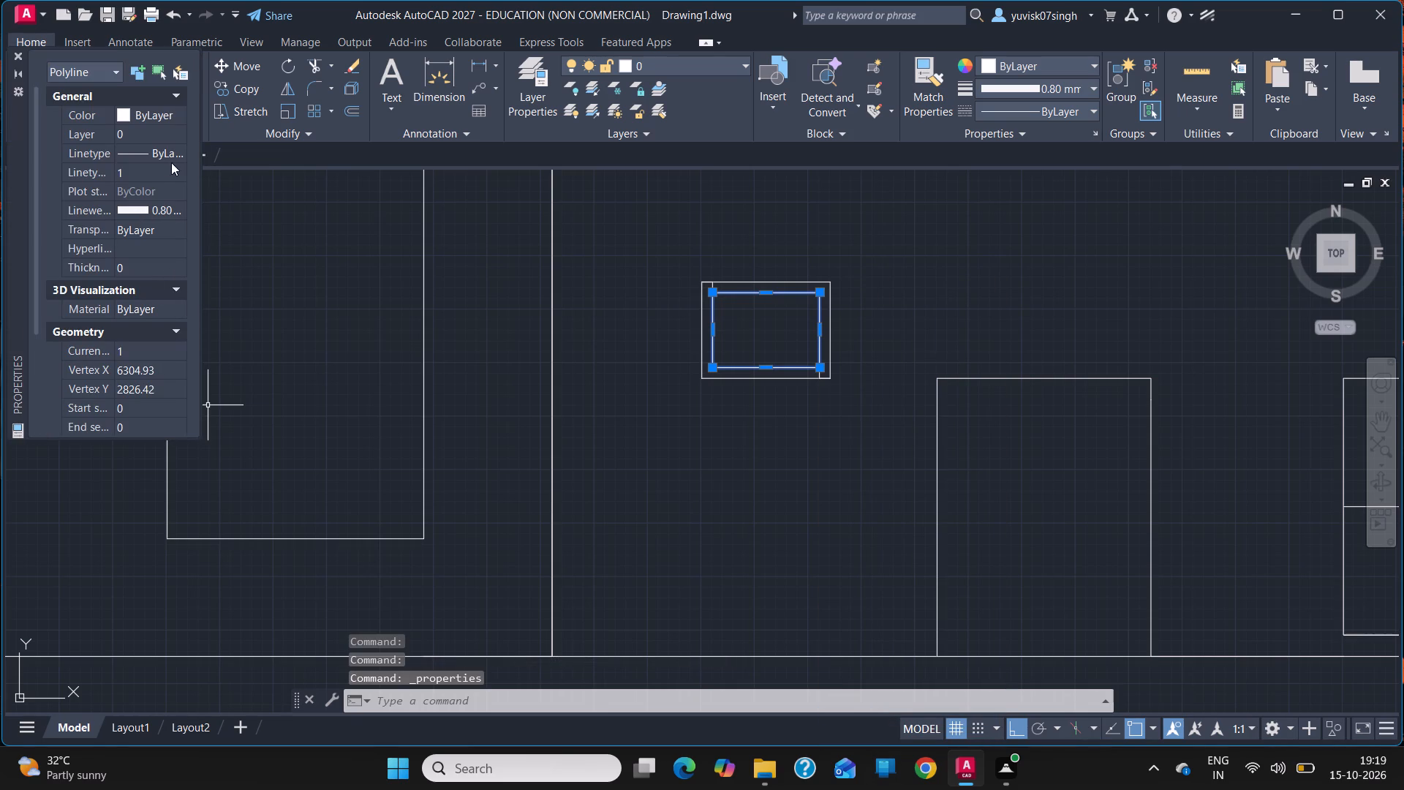
click(156, 211)
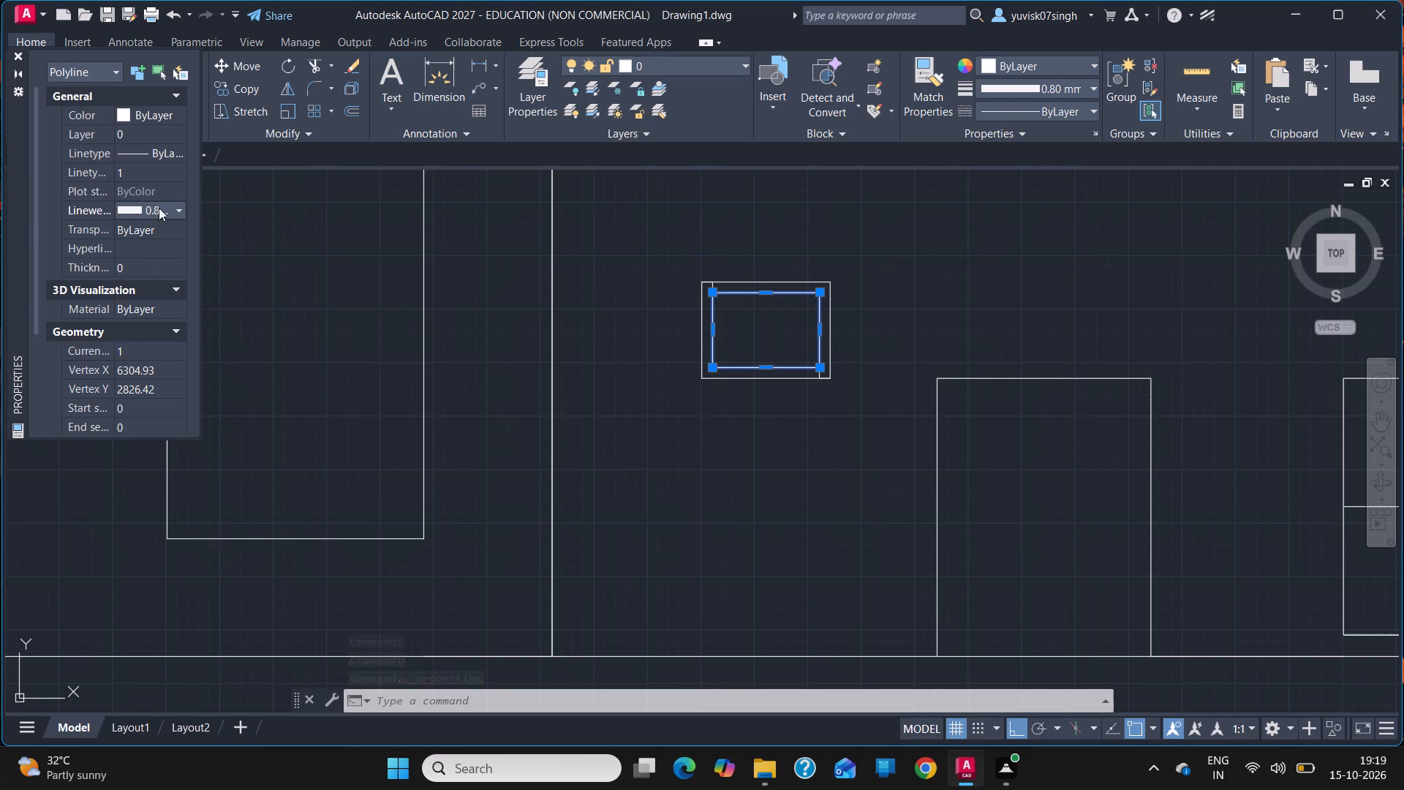
click(180, 211)
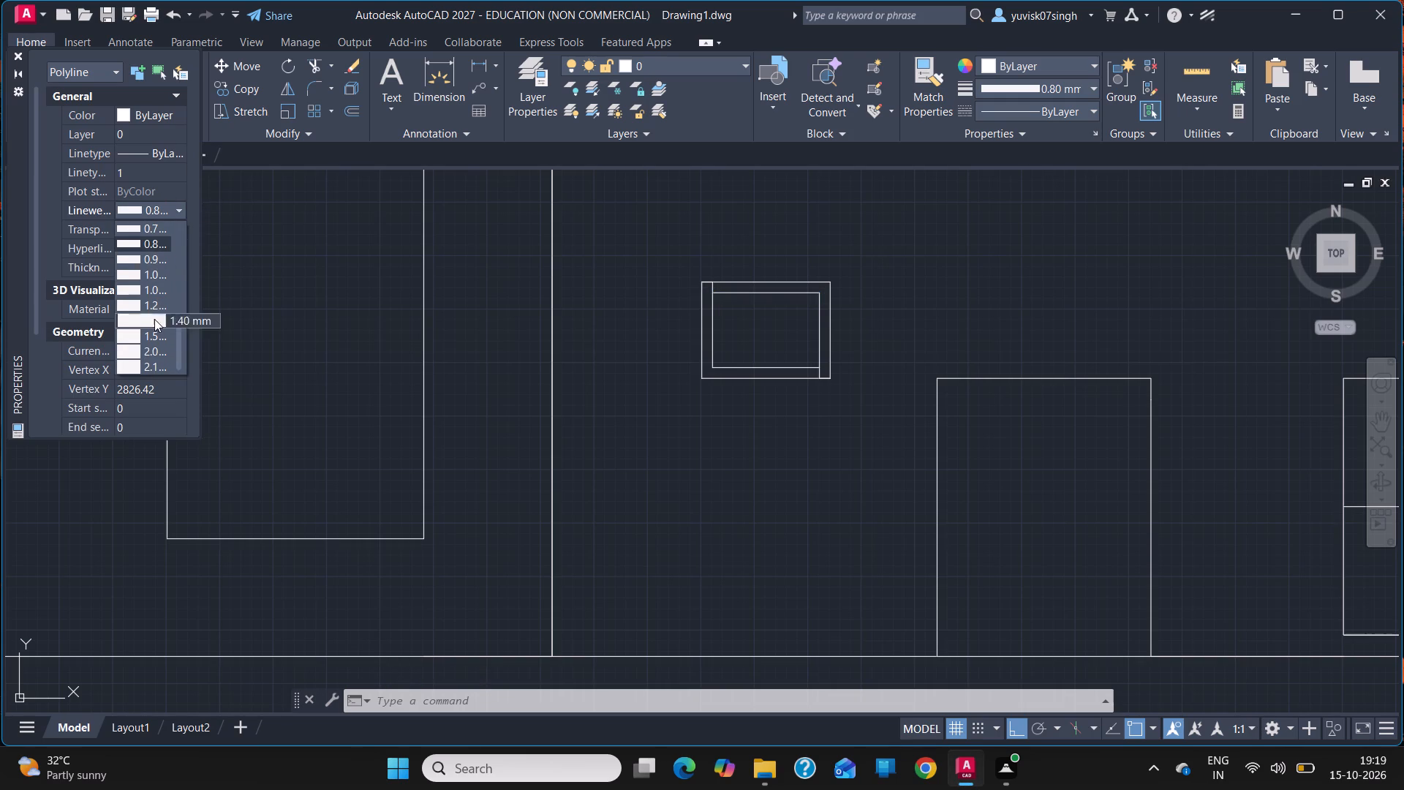
click(152, 335)
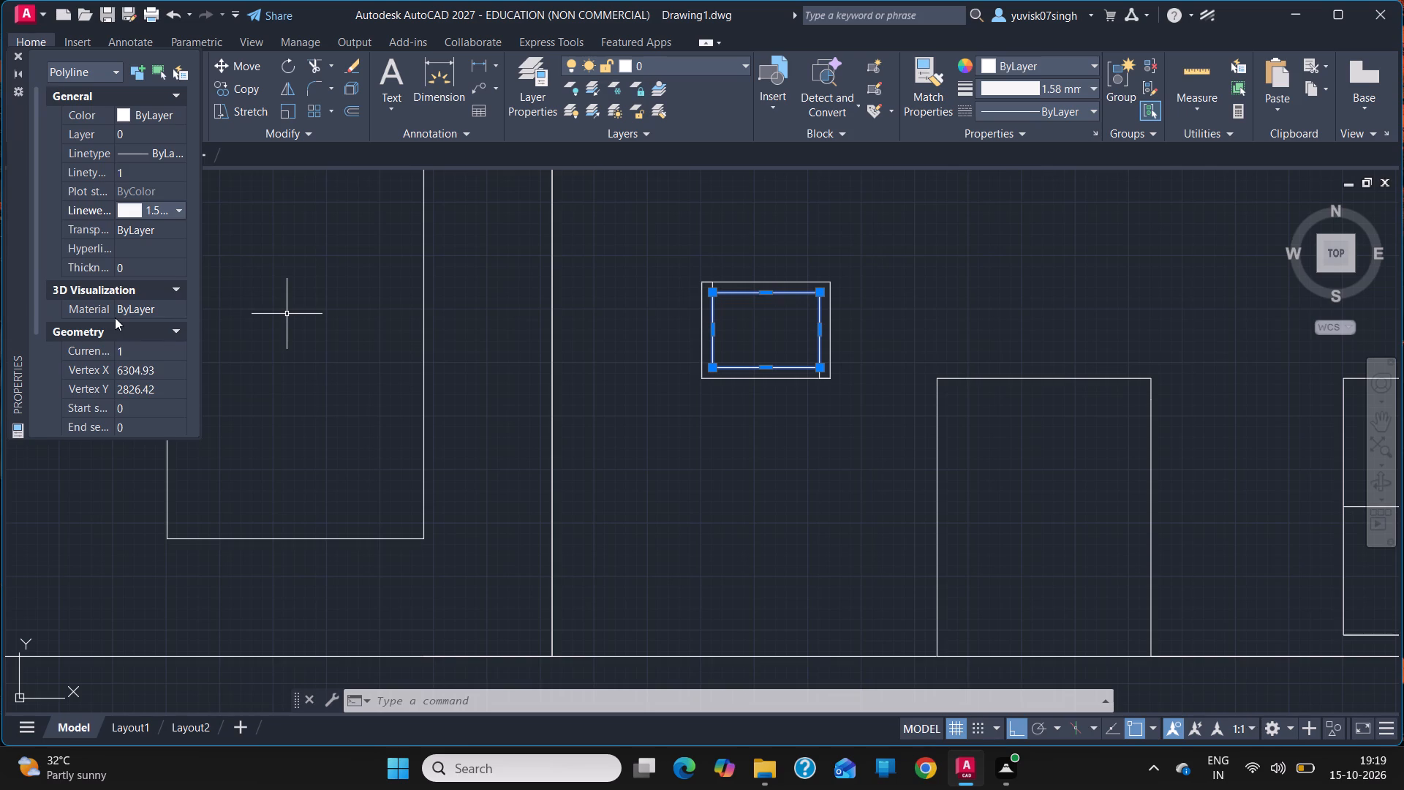
Change the inner rectangle's colour to Cyan in its properties.
scroll(115, 317, down, 5)
scroll(99, 257, down, 9)
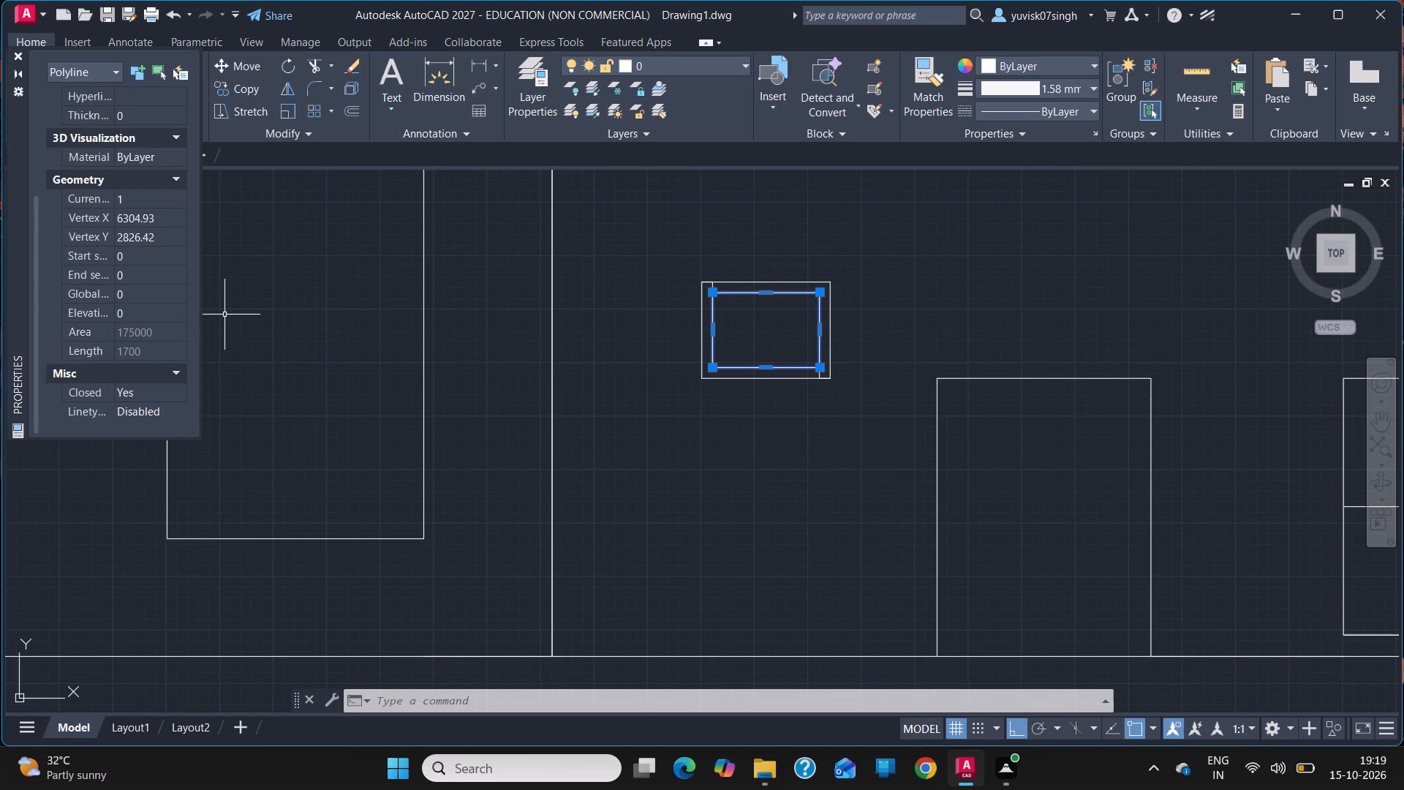
scroll(99, 257, up, 20)
scroll(99, 257, up, 3)
click(124, 111)
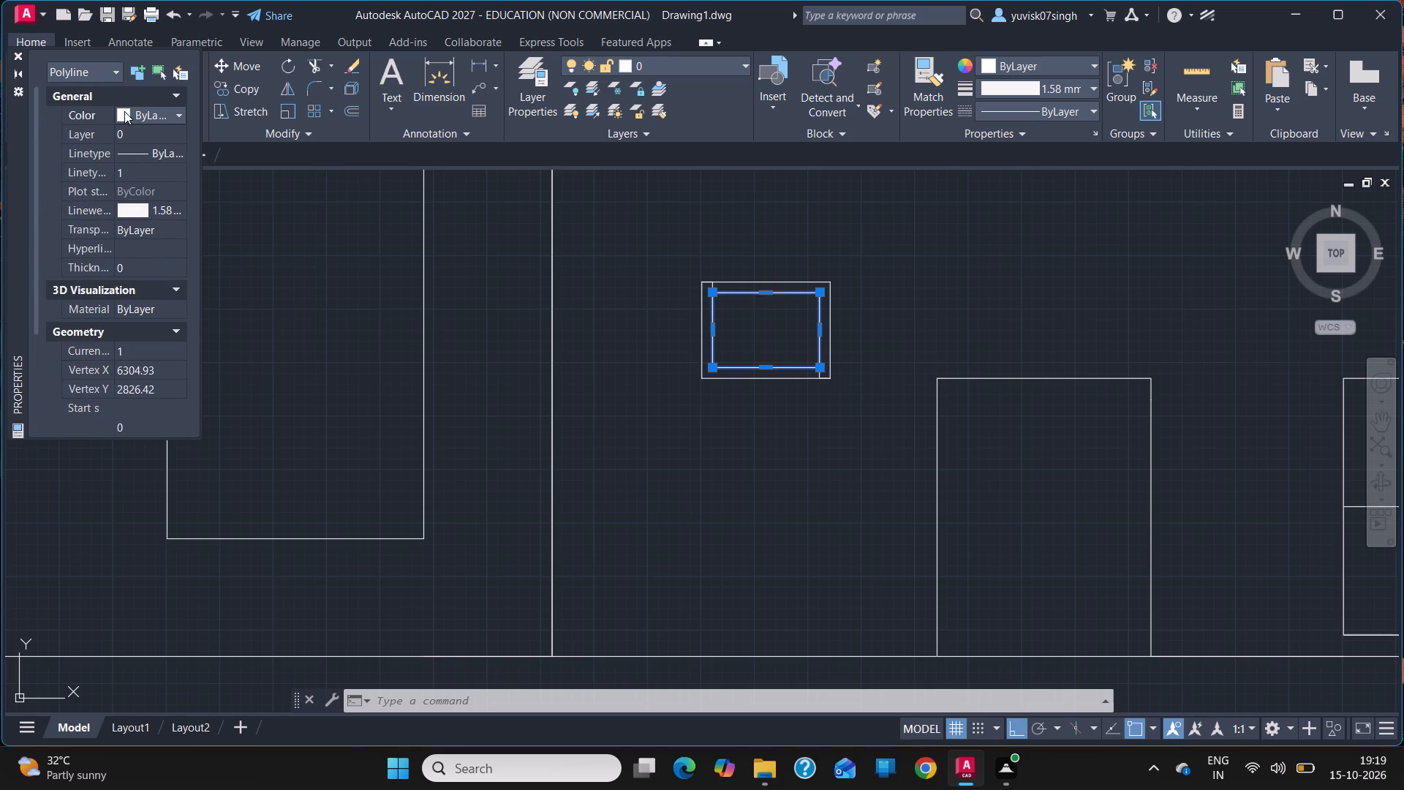
click(124, 111)
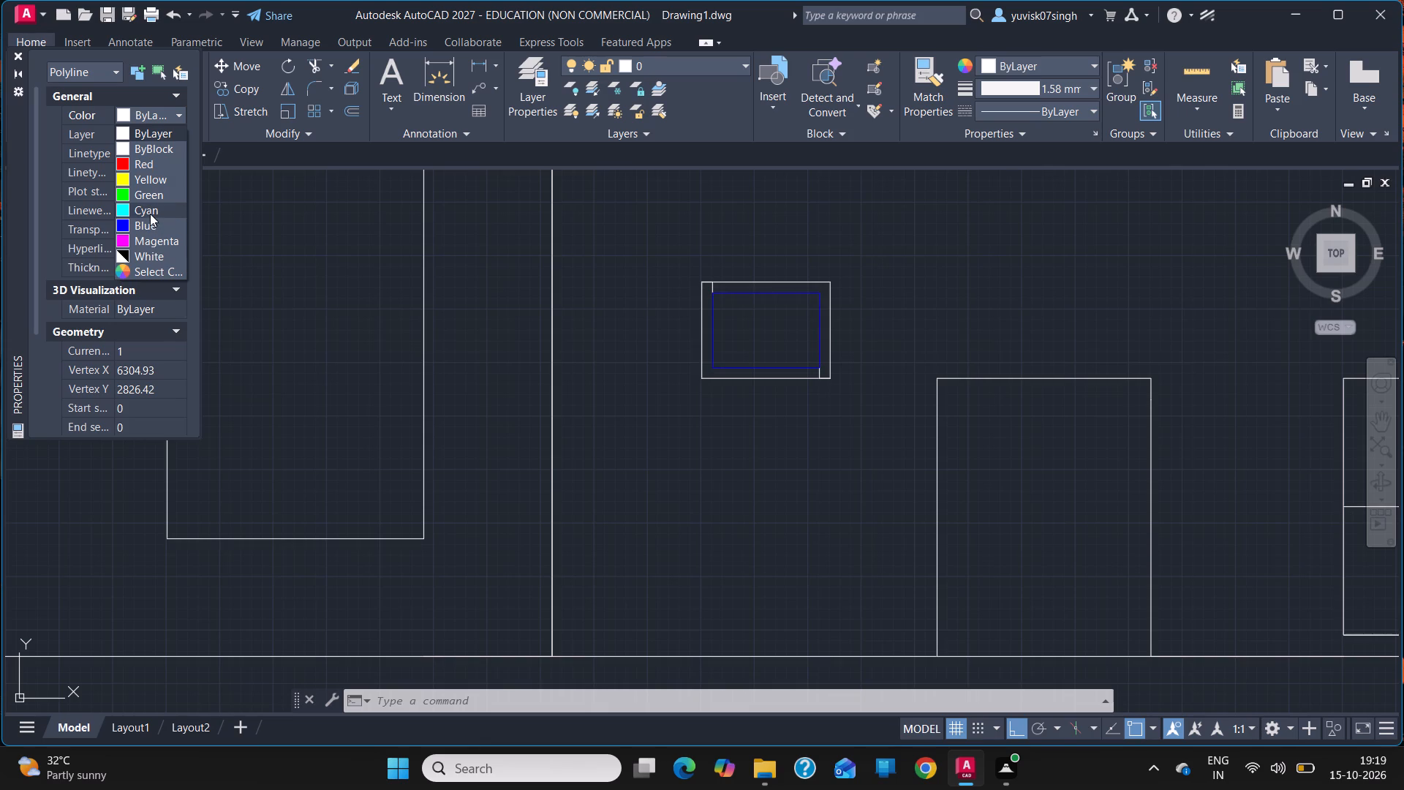
click(150, 214)
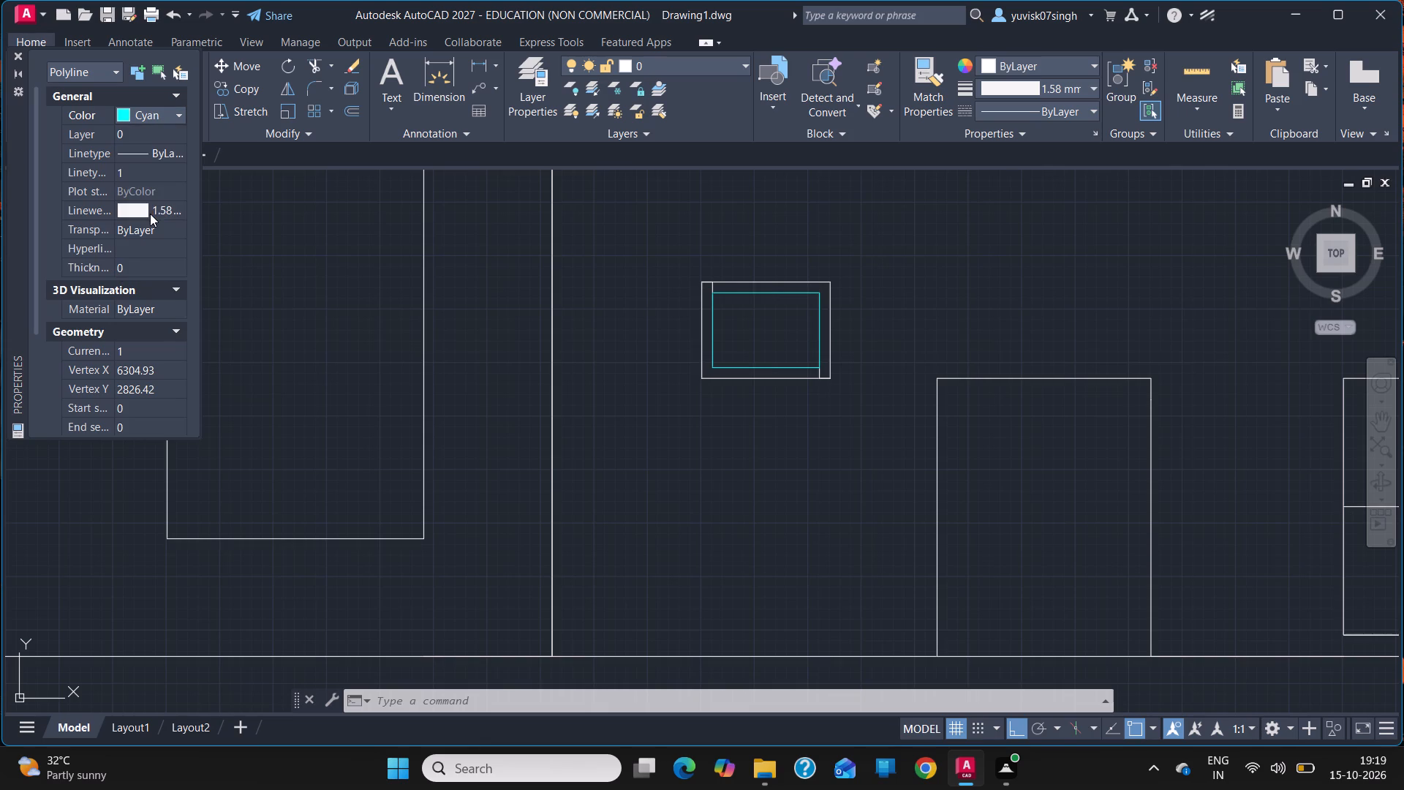
Try the 1.40 mm lineweight on the inner rectangle, clear the selection and close the object properties.
click(170, 214)
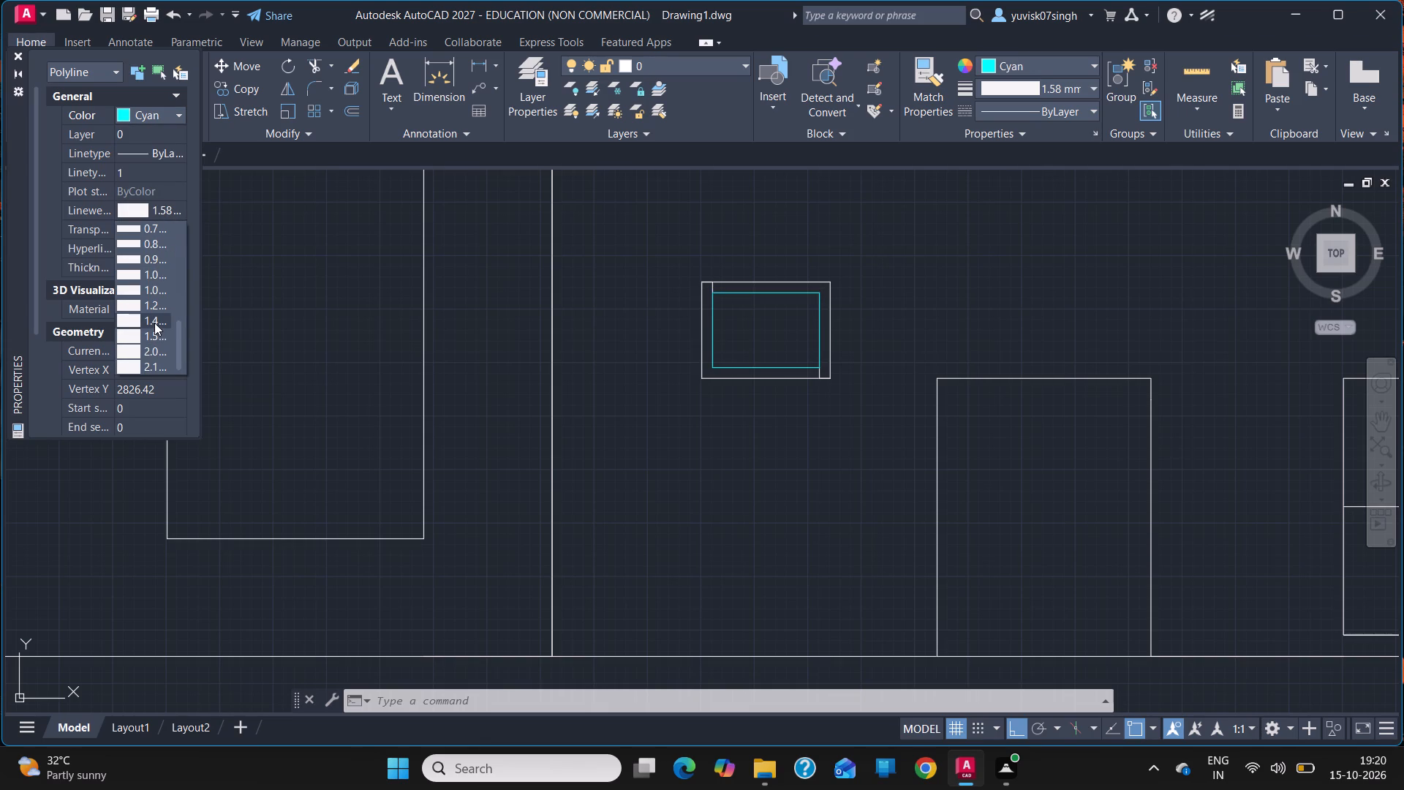
click(154, 323)
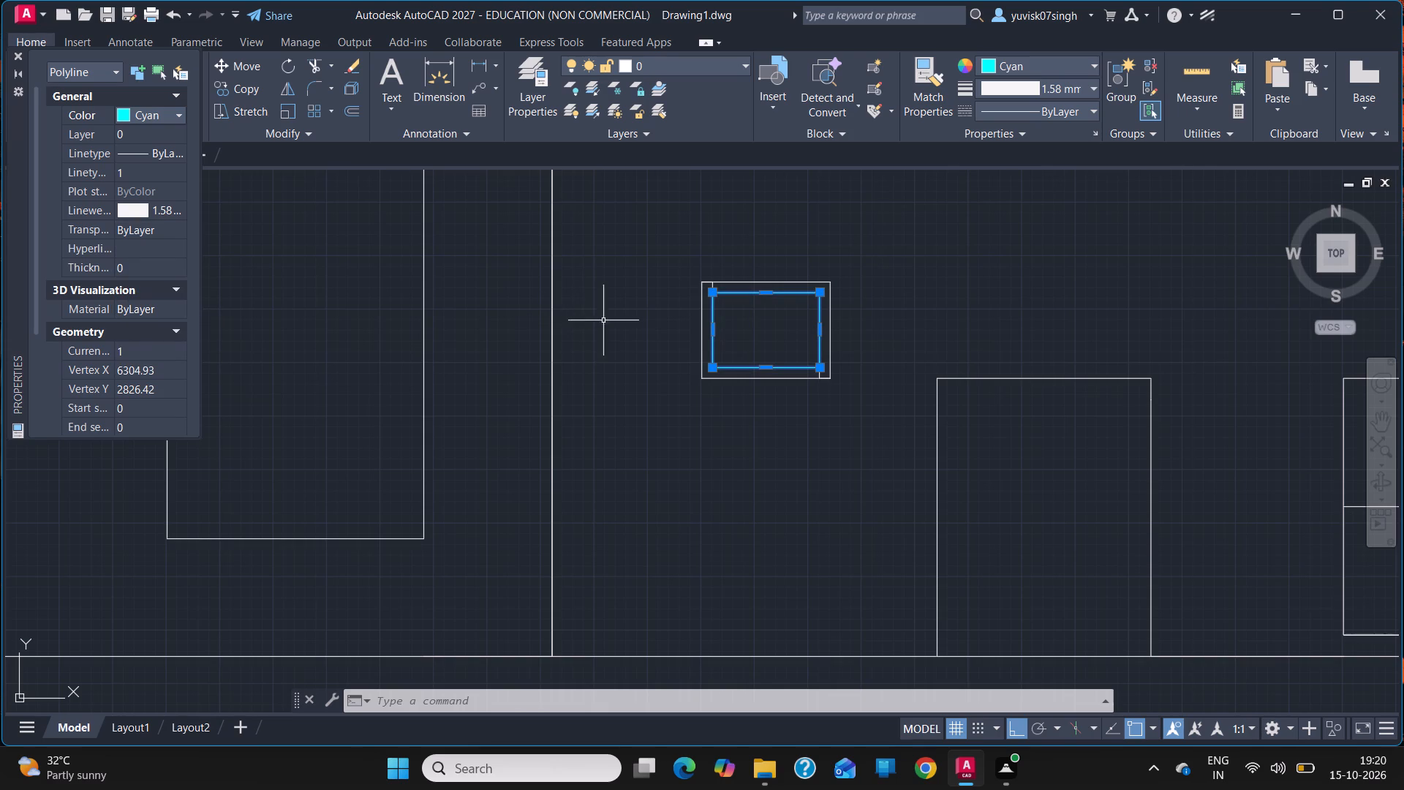
click(616, 322)
click(644, 272)
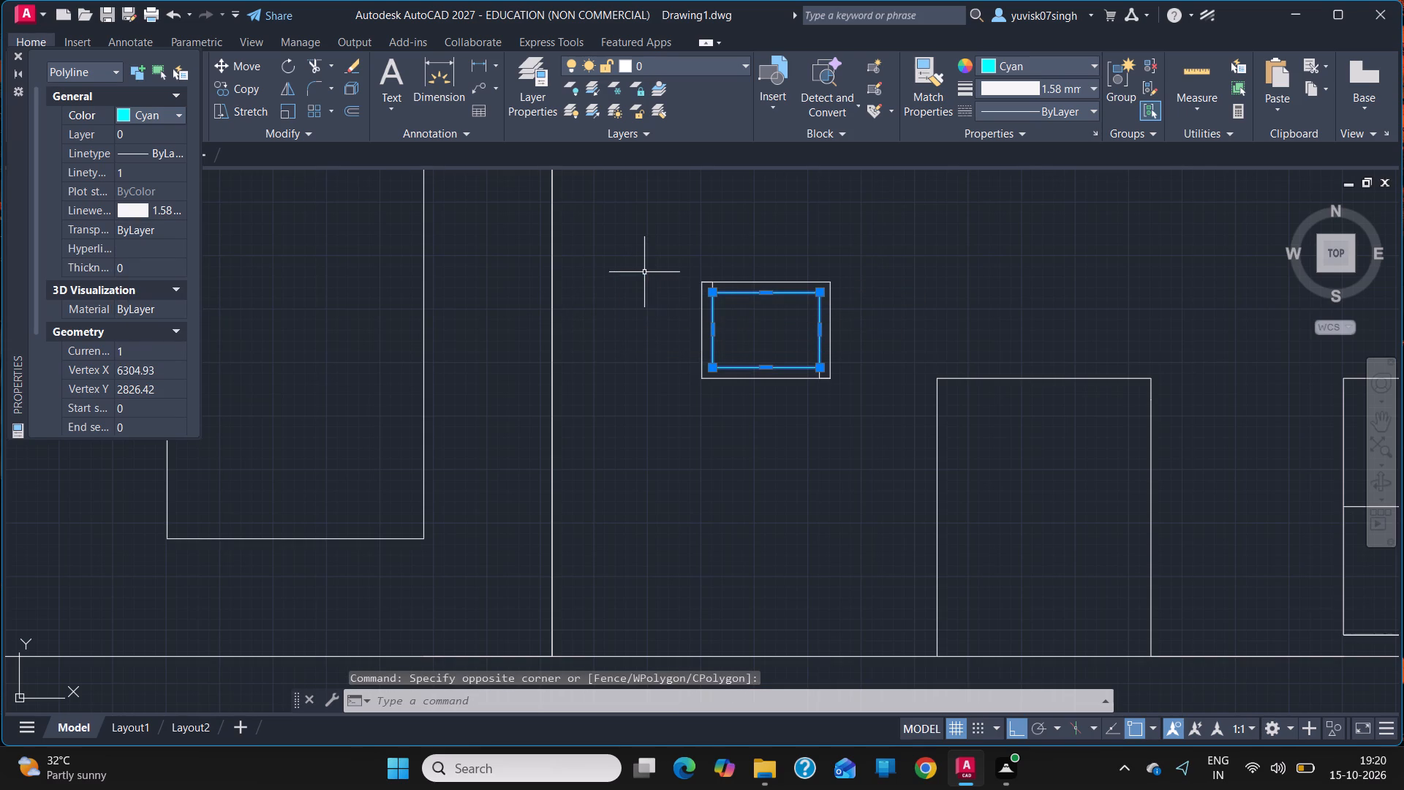
key(Escape)
click(639, 300)
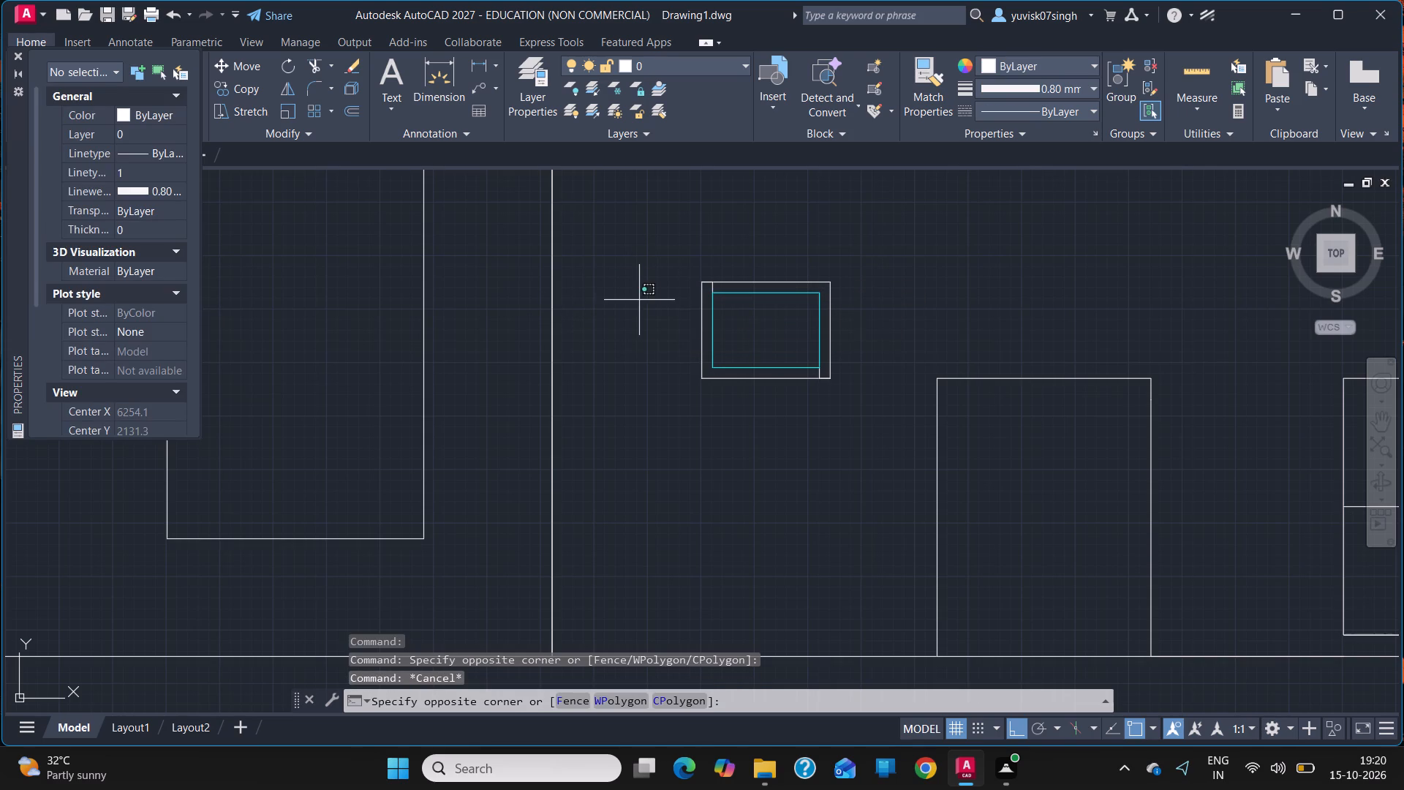
click(325, 326)
key(Escape)
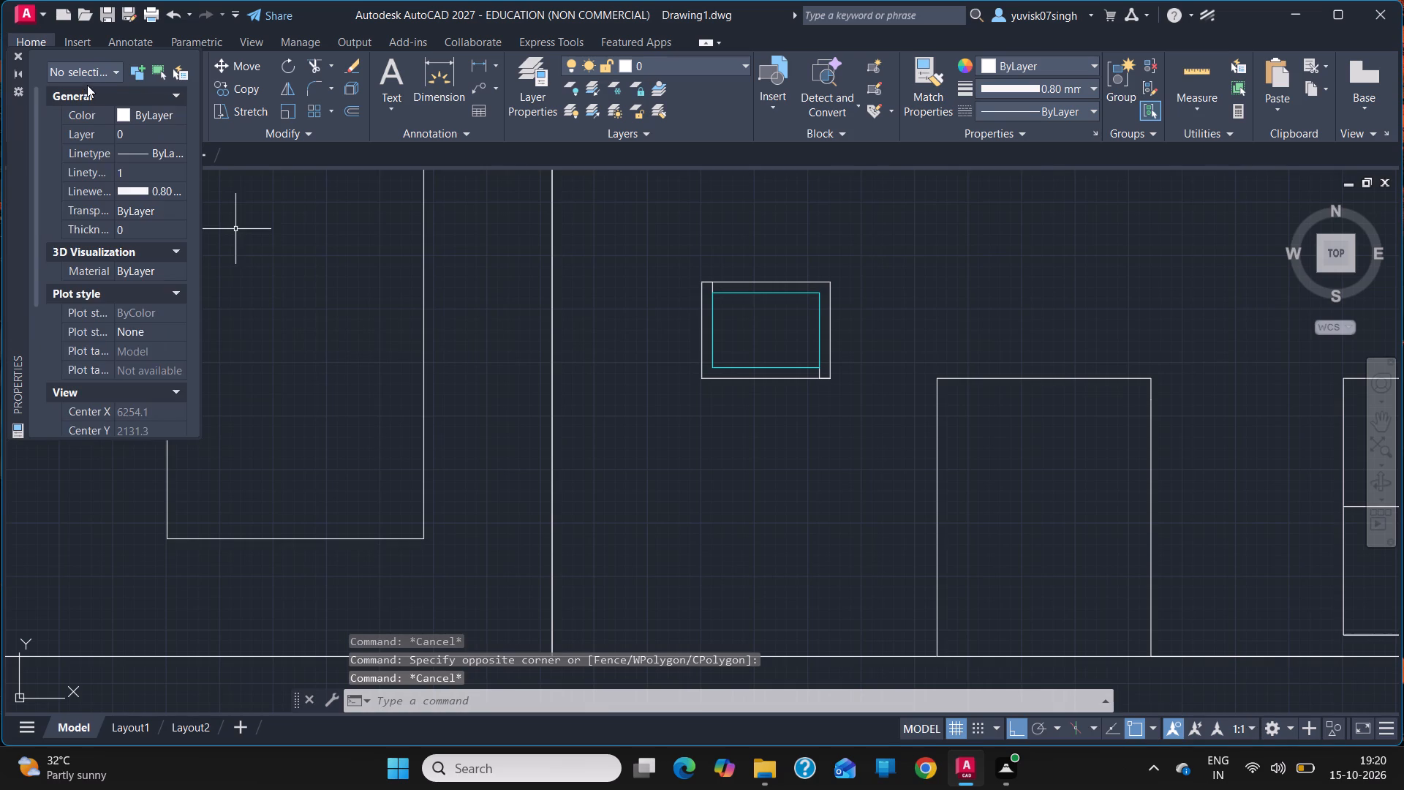
click(12, 60)
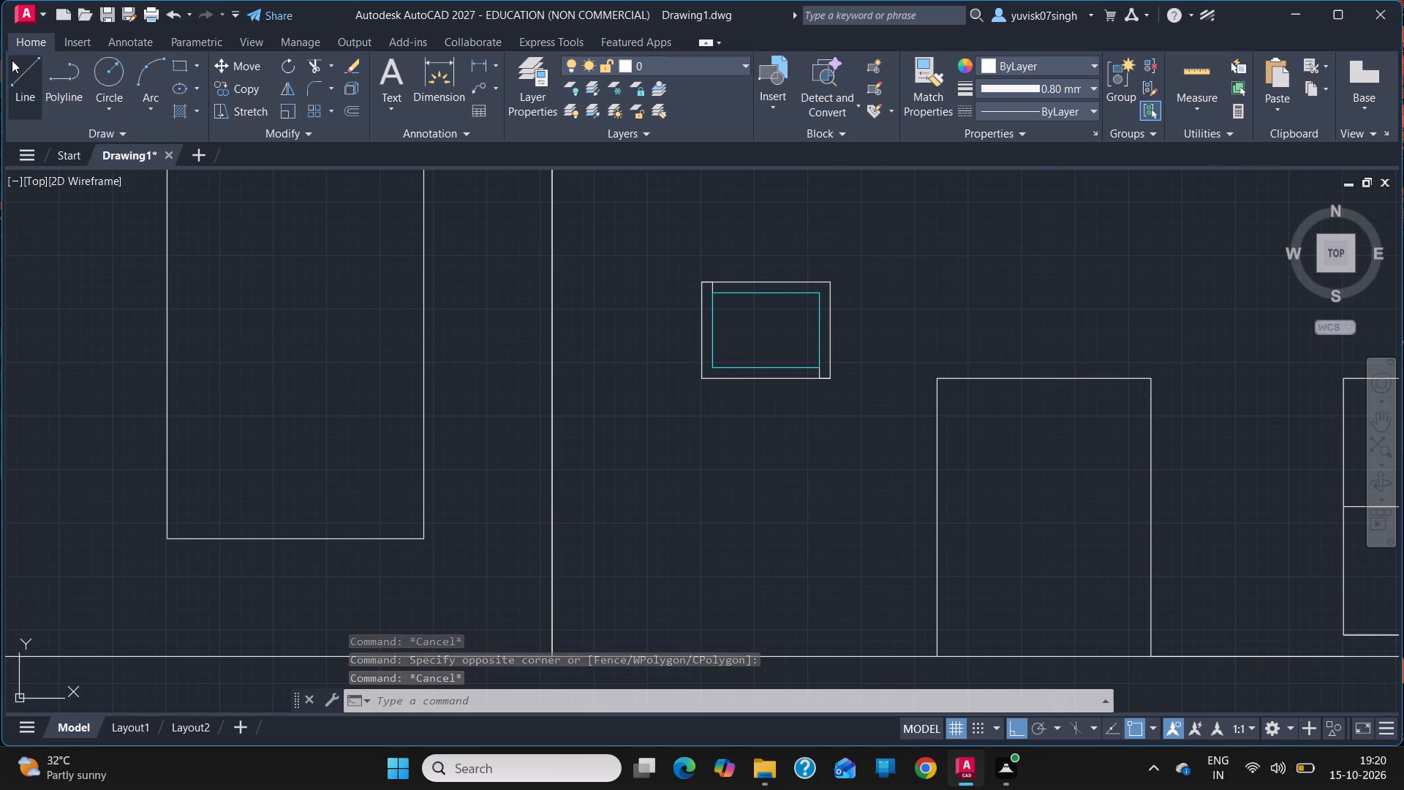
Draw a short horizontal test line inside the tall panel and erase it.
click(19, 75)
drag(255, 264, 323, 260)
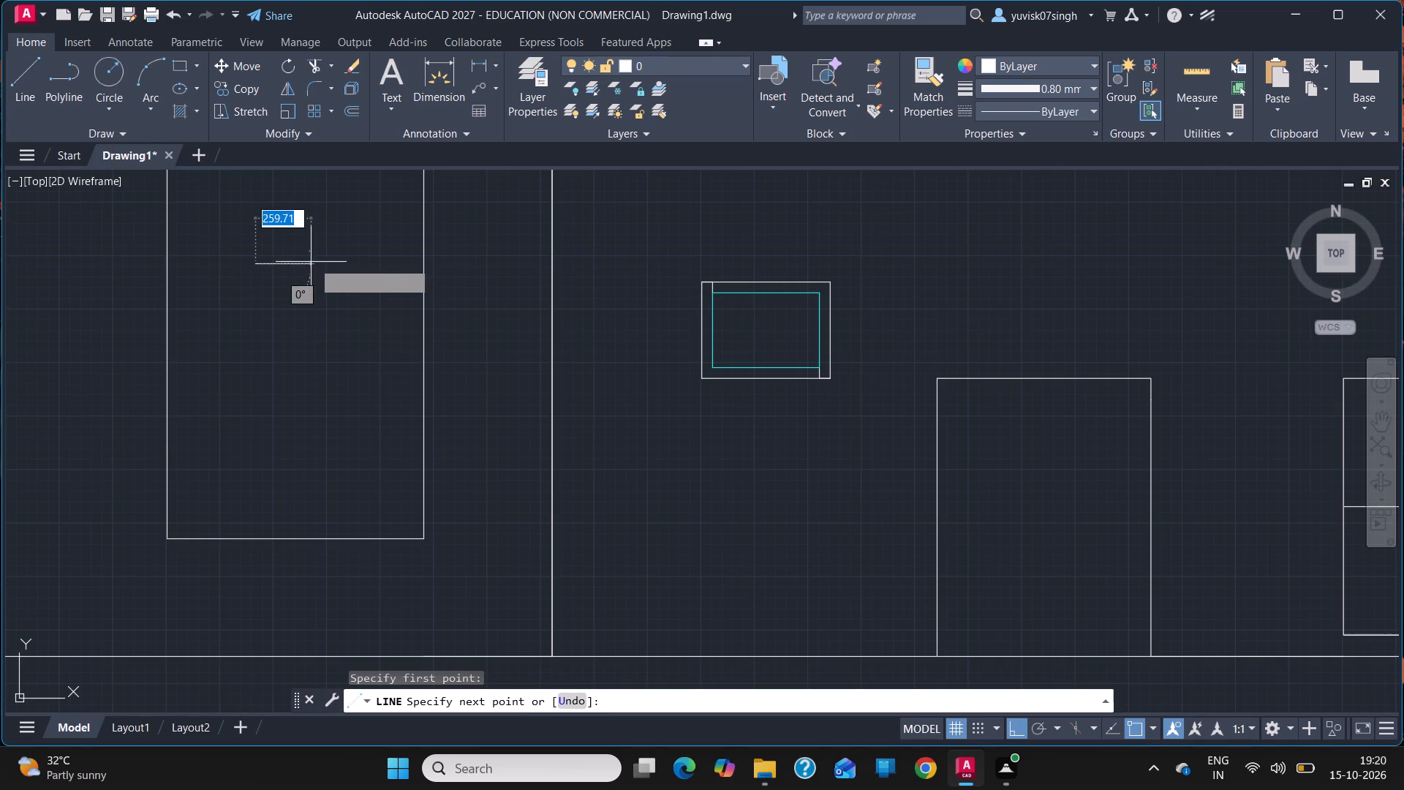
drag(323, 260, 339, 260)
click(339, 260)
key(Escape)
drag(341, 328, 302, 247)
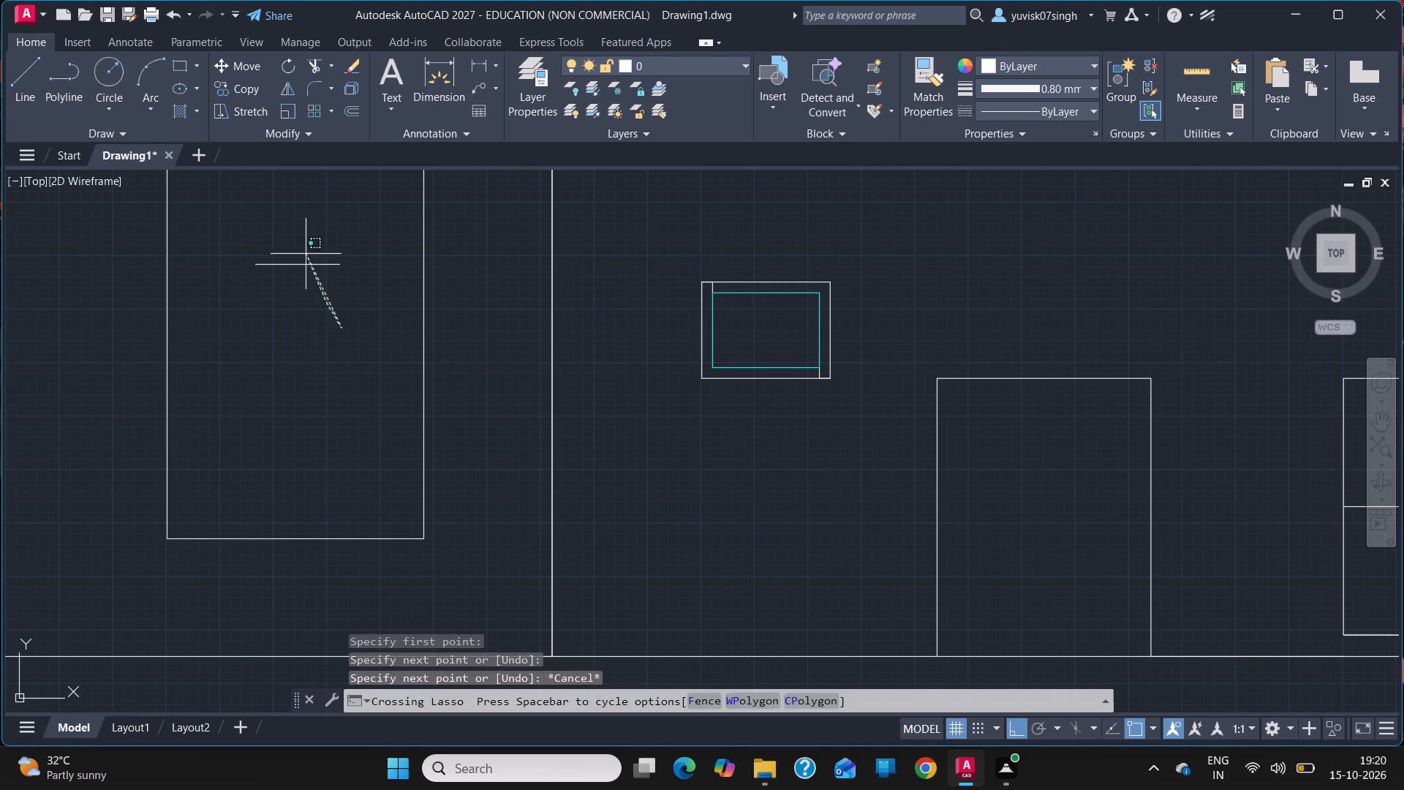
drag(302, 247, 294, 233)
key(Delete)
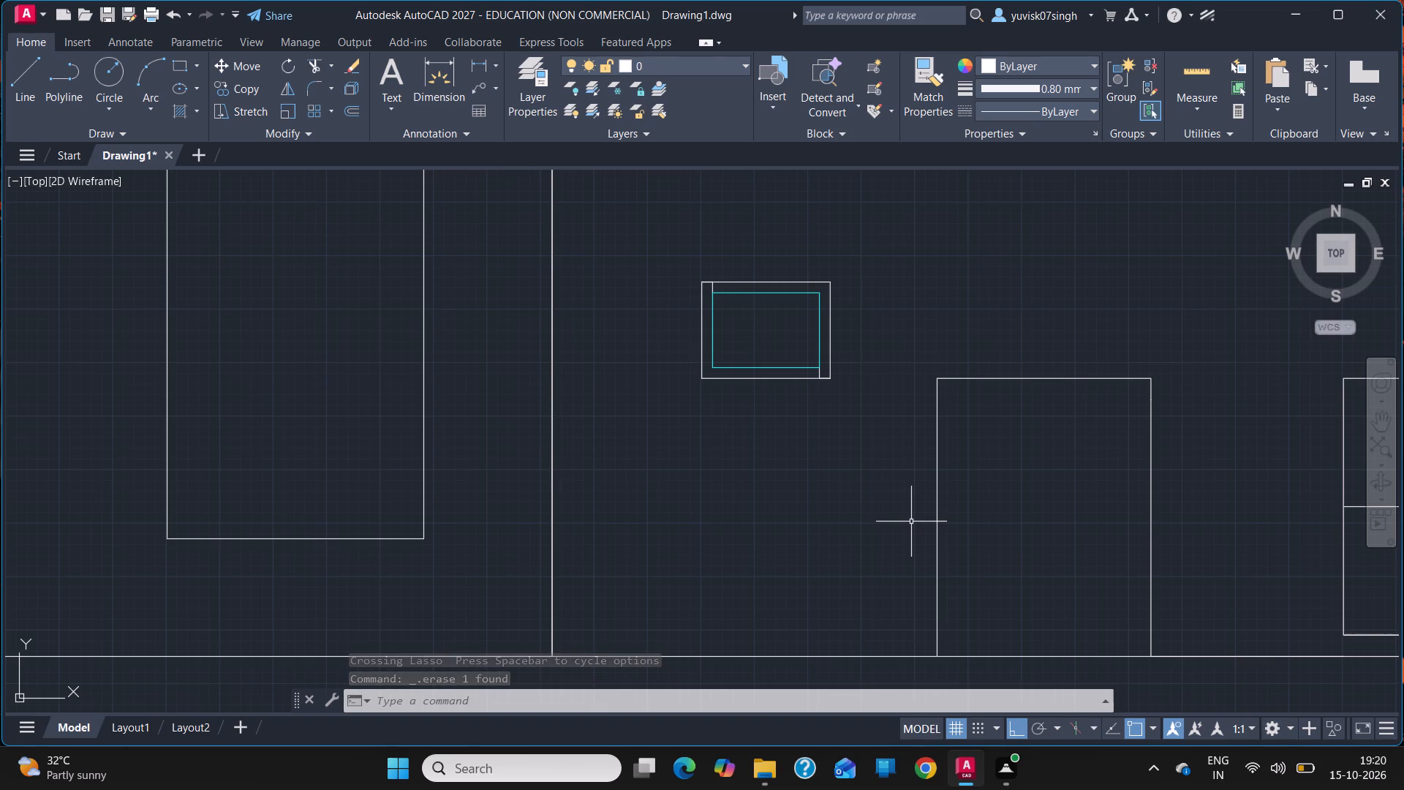
Erase the two short guide lines between the inner and outer rectangles of the small window.
click(820, 375)
key(Delete)
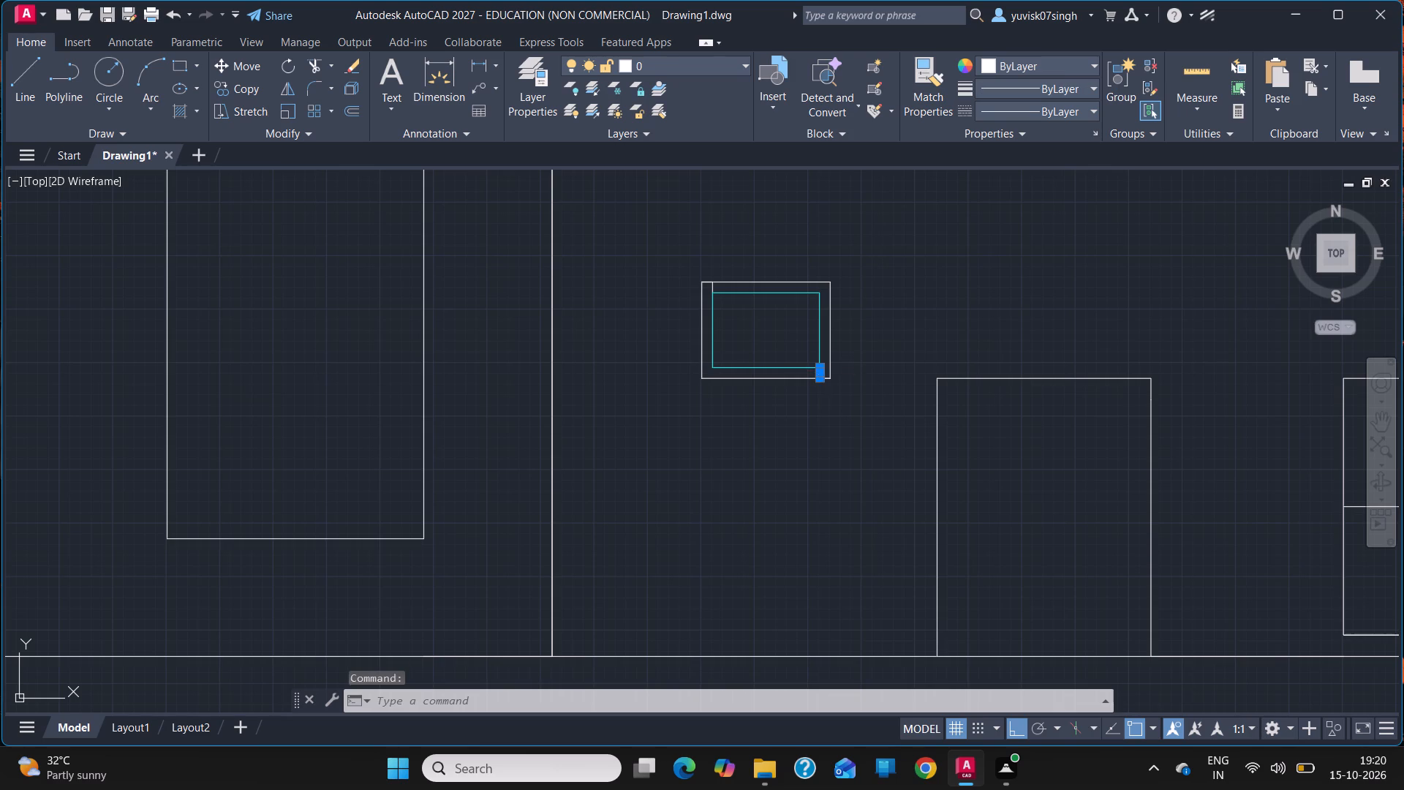
click(713, 288)
key(Delete)
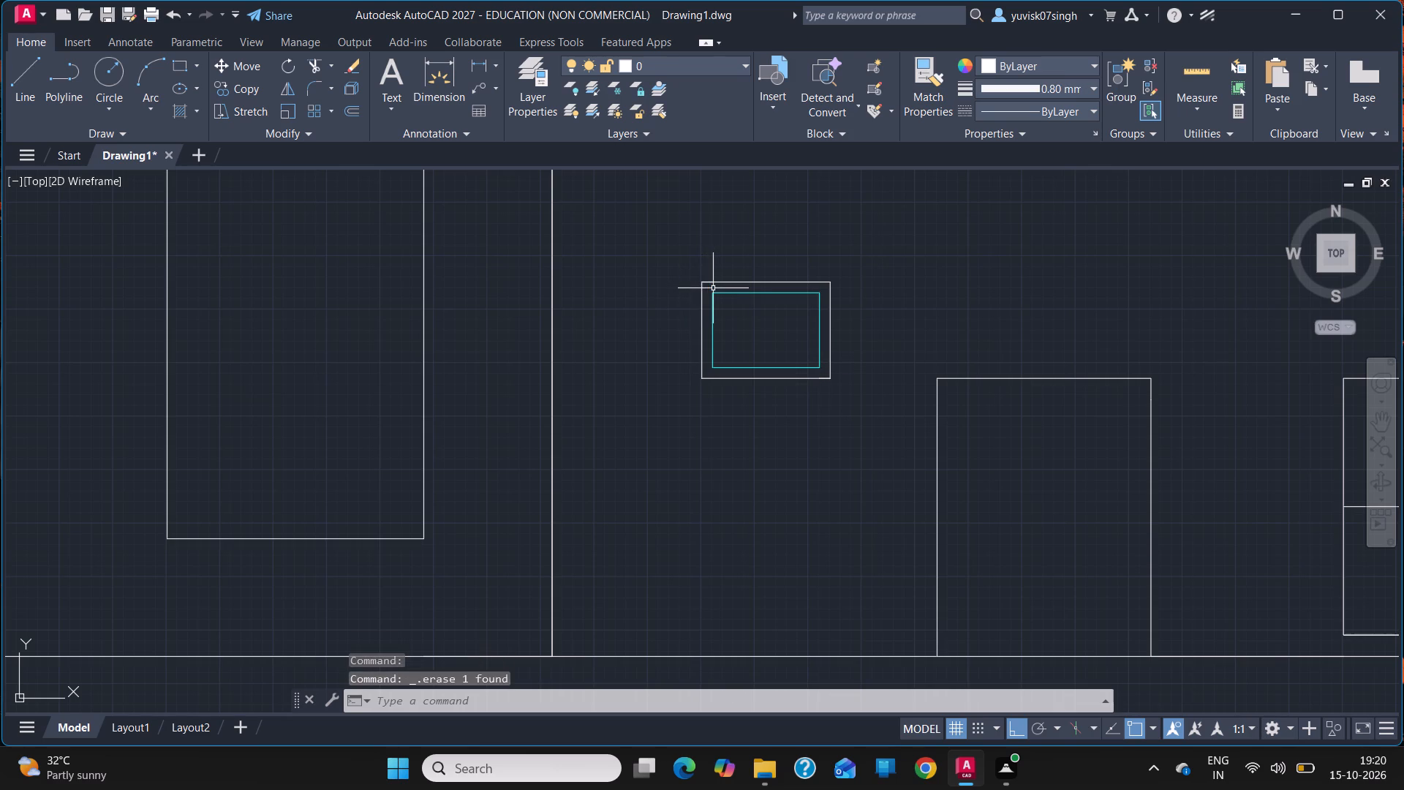
In the lineweight settings, set the current lineweight to ByLayer and the default lineweight to 1.20 mm.
click(790, 293)
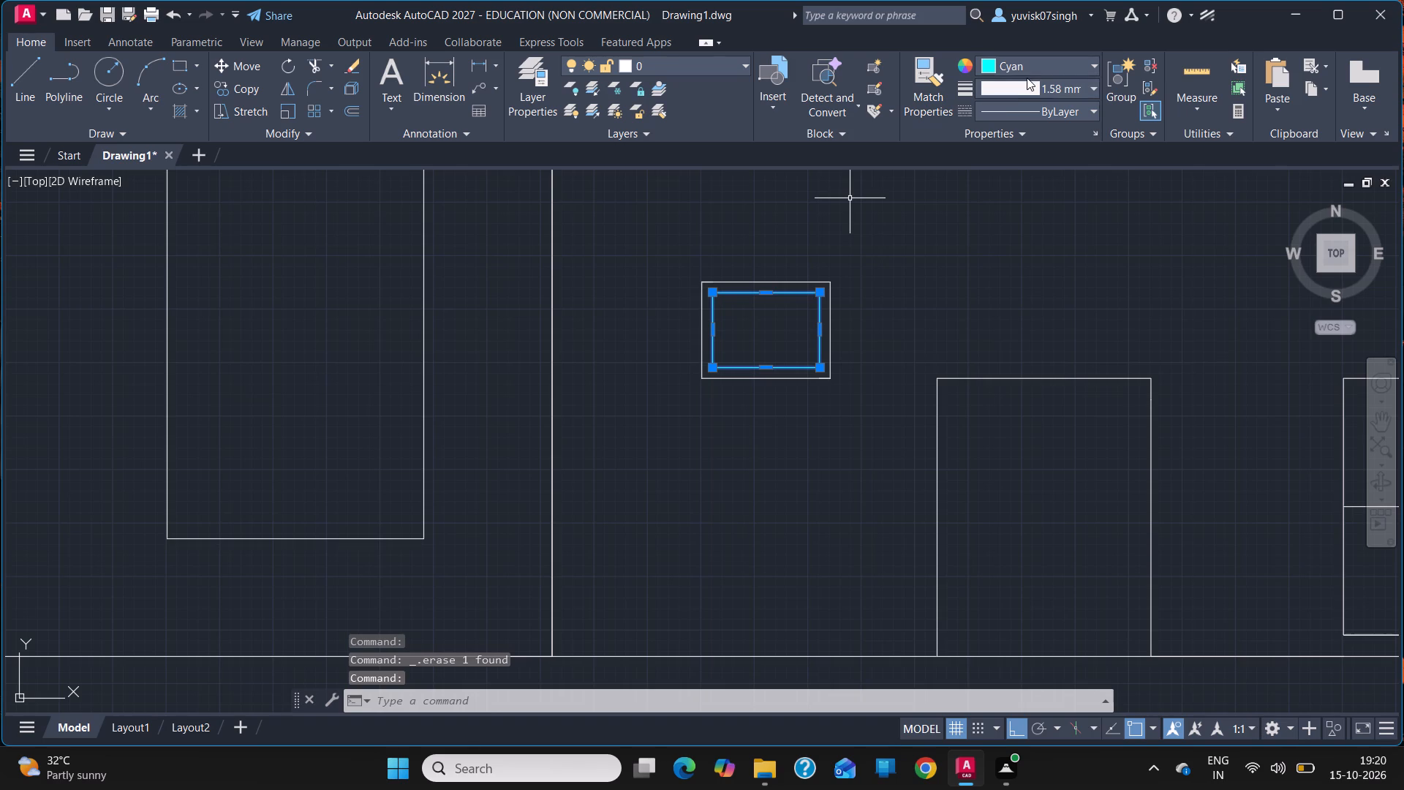
click(1041, 86)
scroll(1026, 270, down, 3)
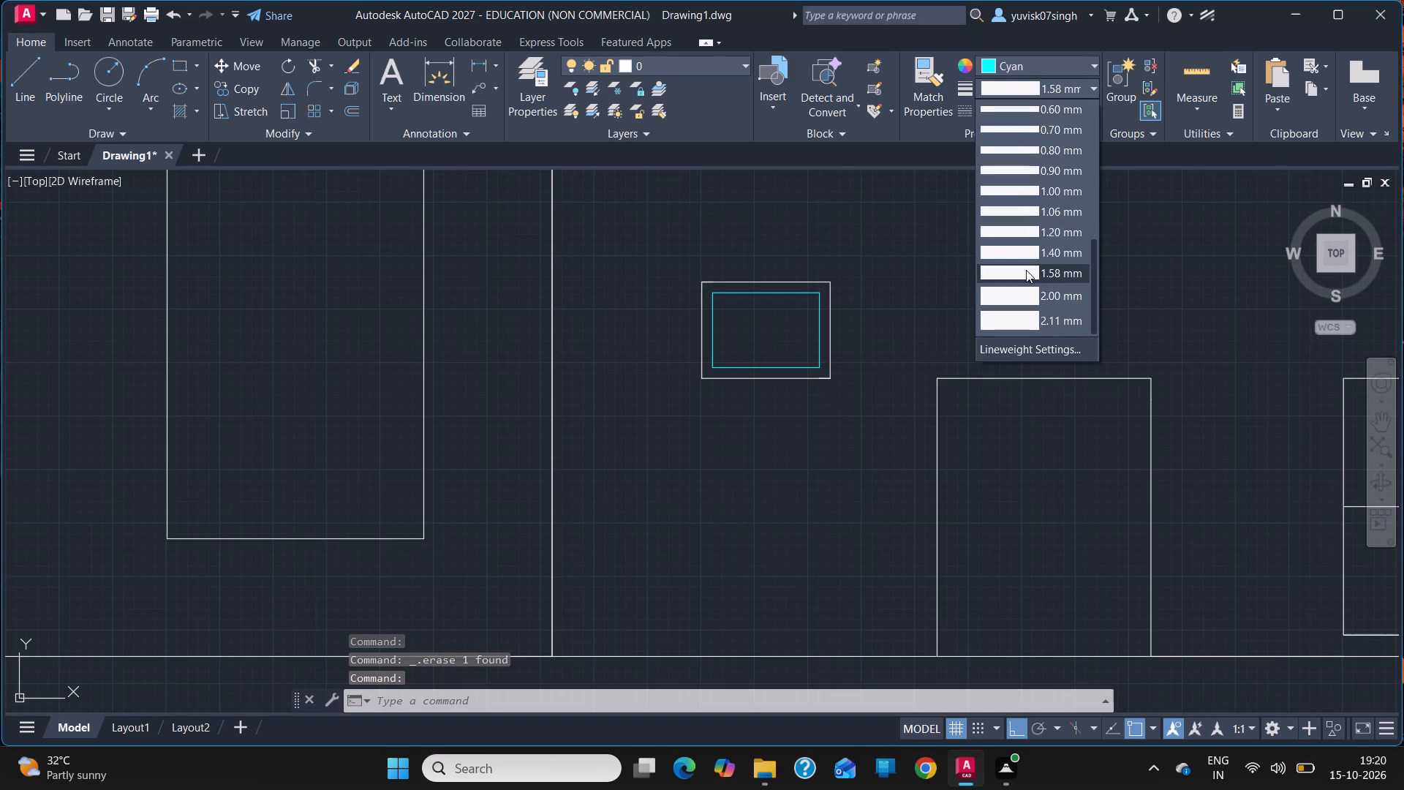
scroll(1026, 270, down, 4)
click(1011, 353)
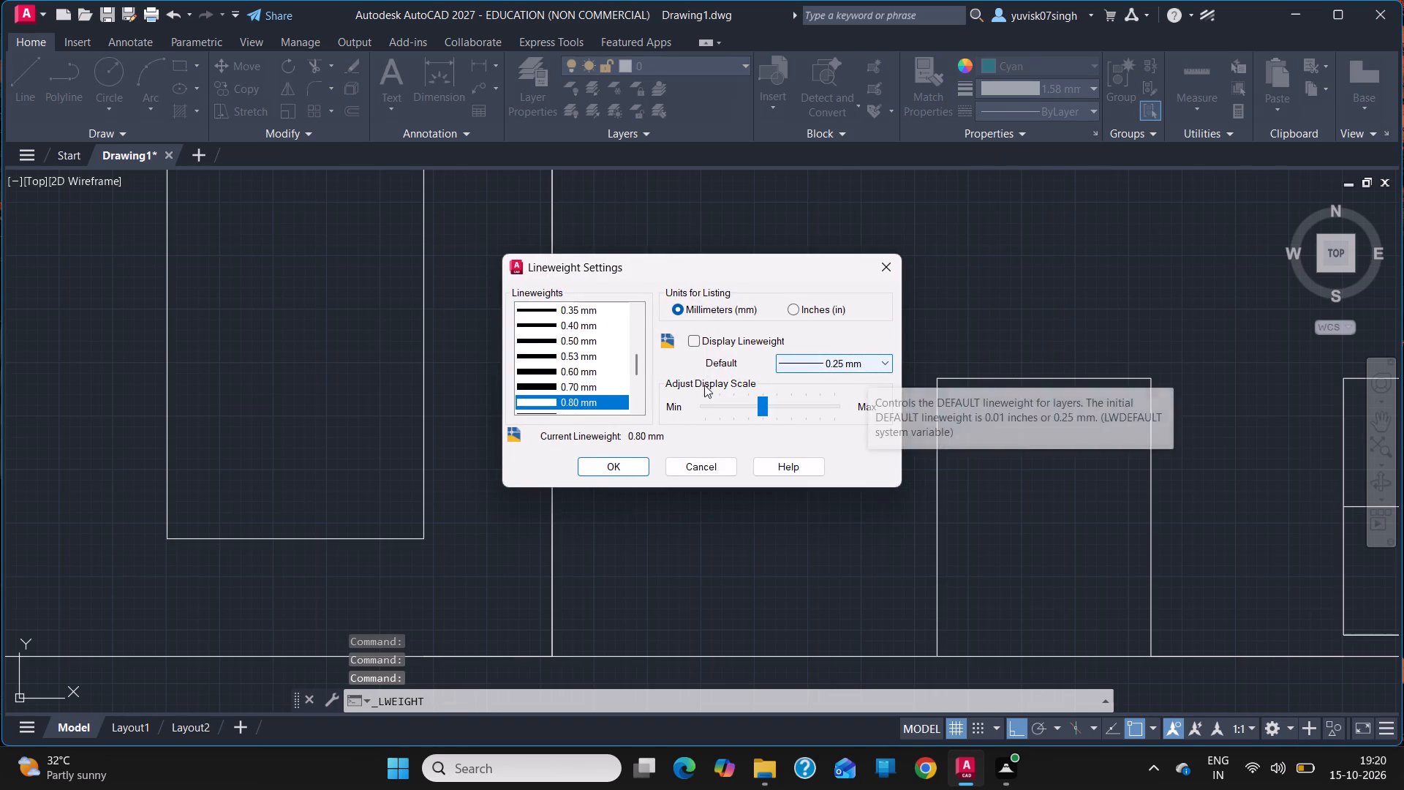
scroll(596, 326, up, 20)
scroll(596, 326, up, 9)
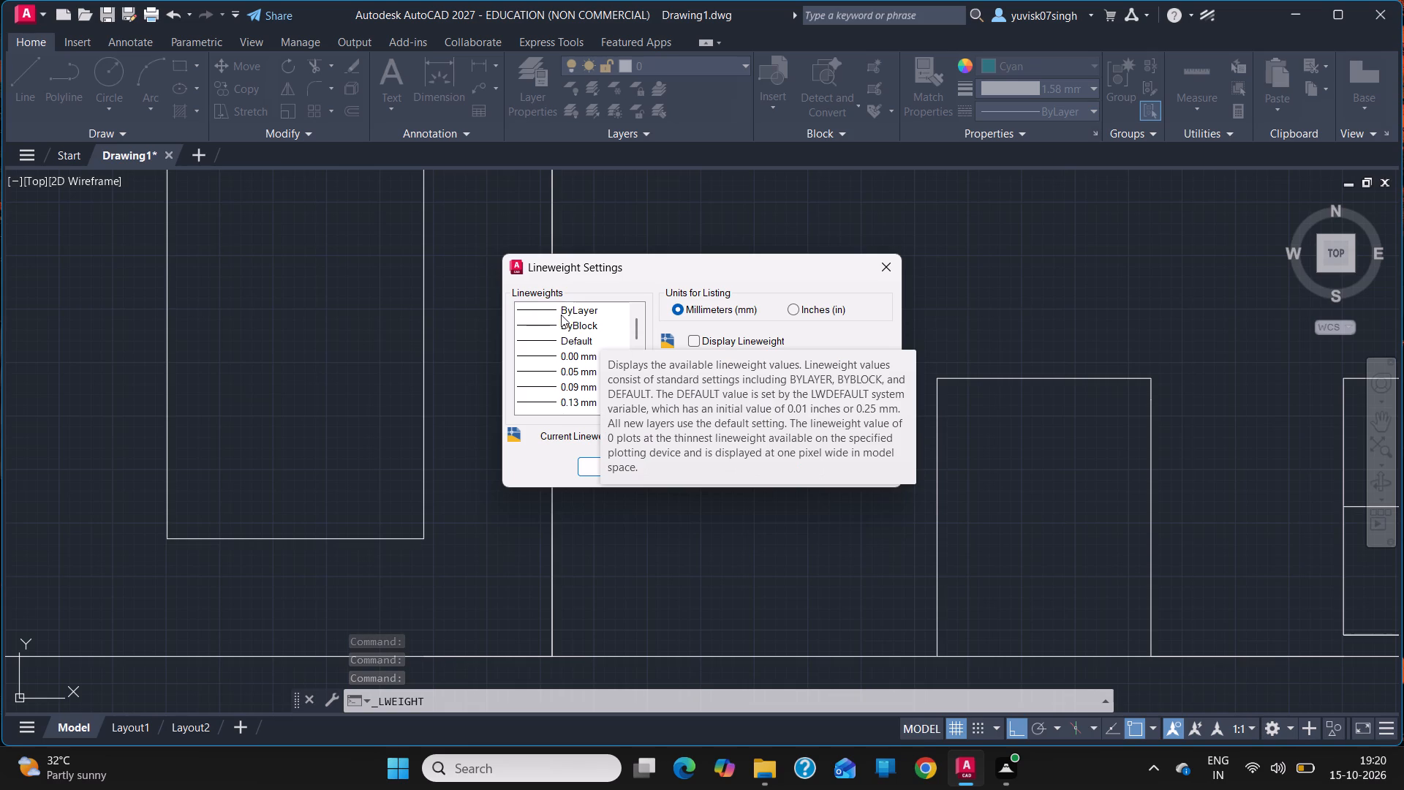
click(564, 309)
click(826, 366)
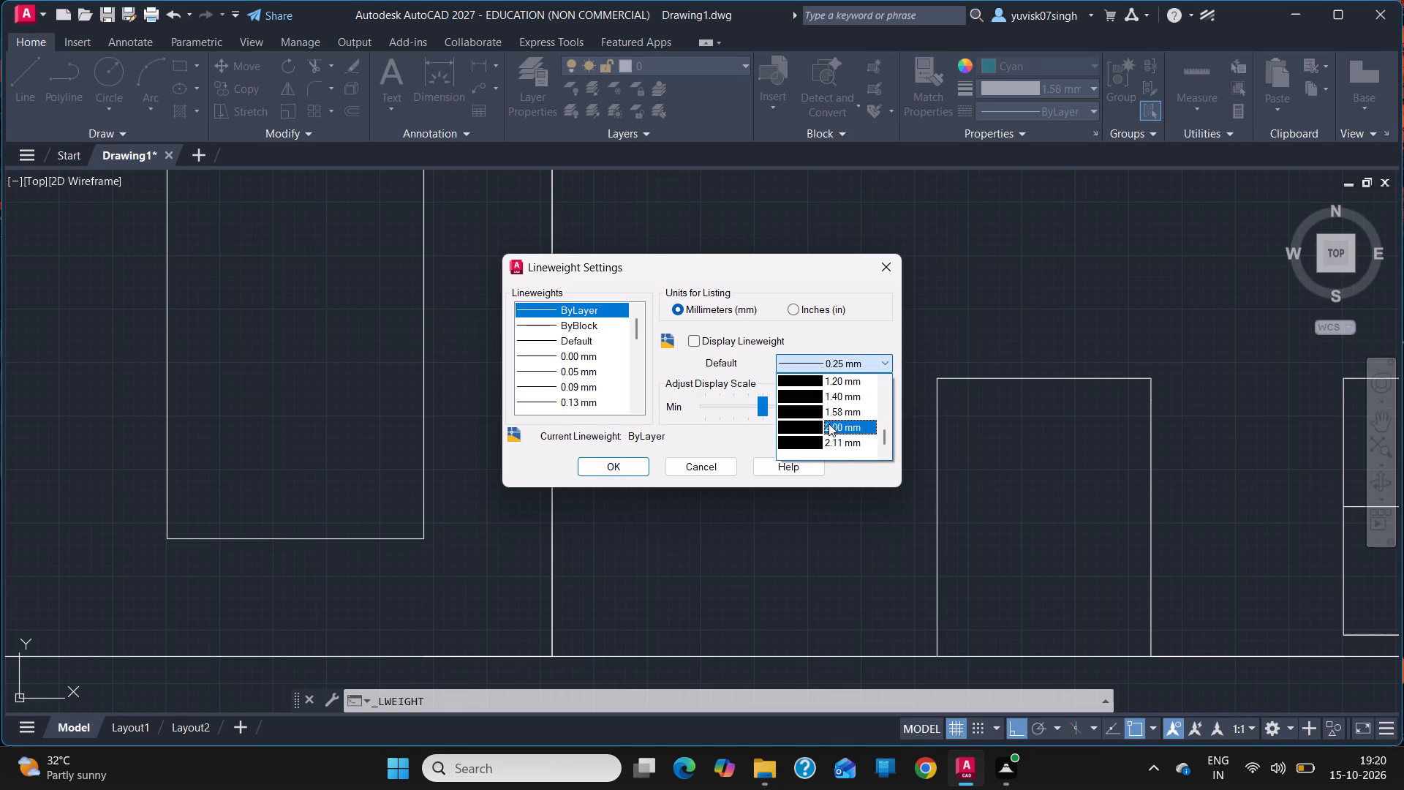
click(834, 385)
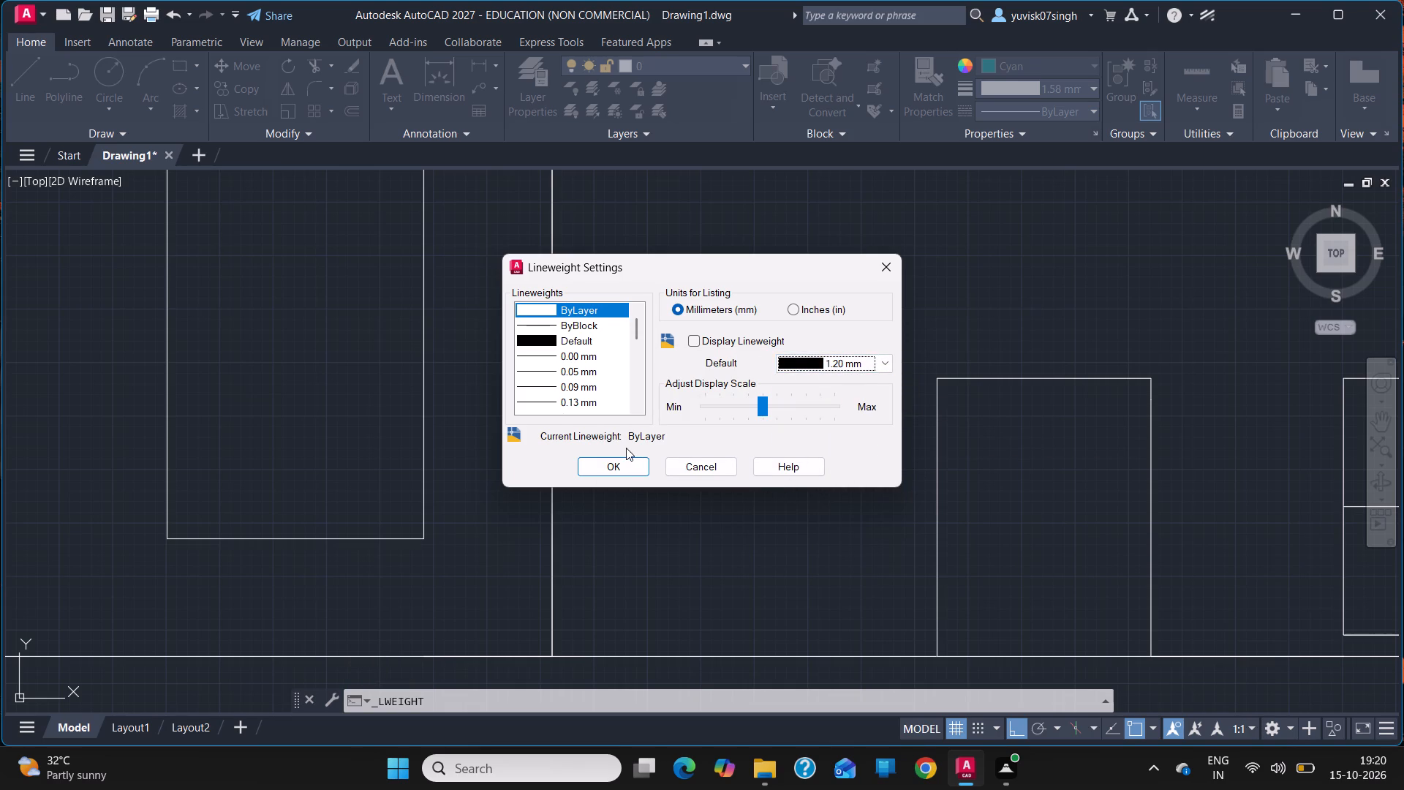
click(627, 460)
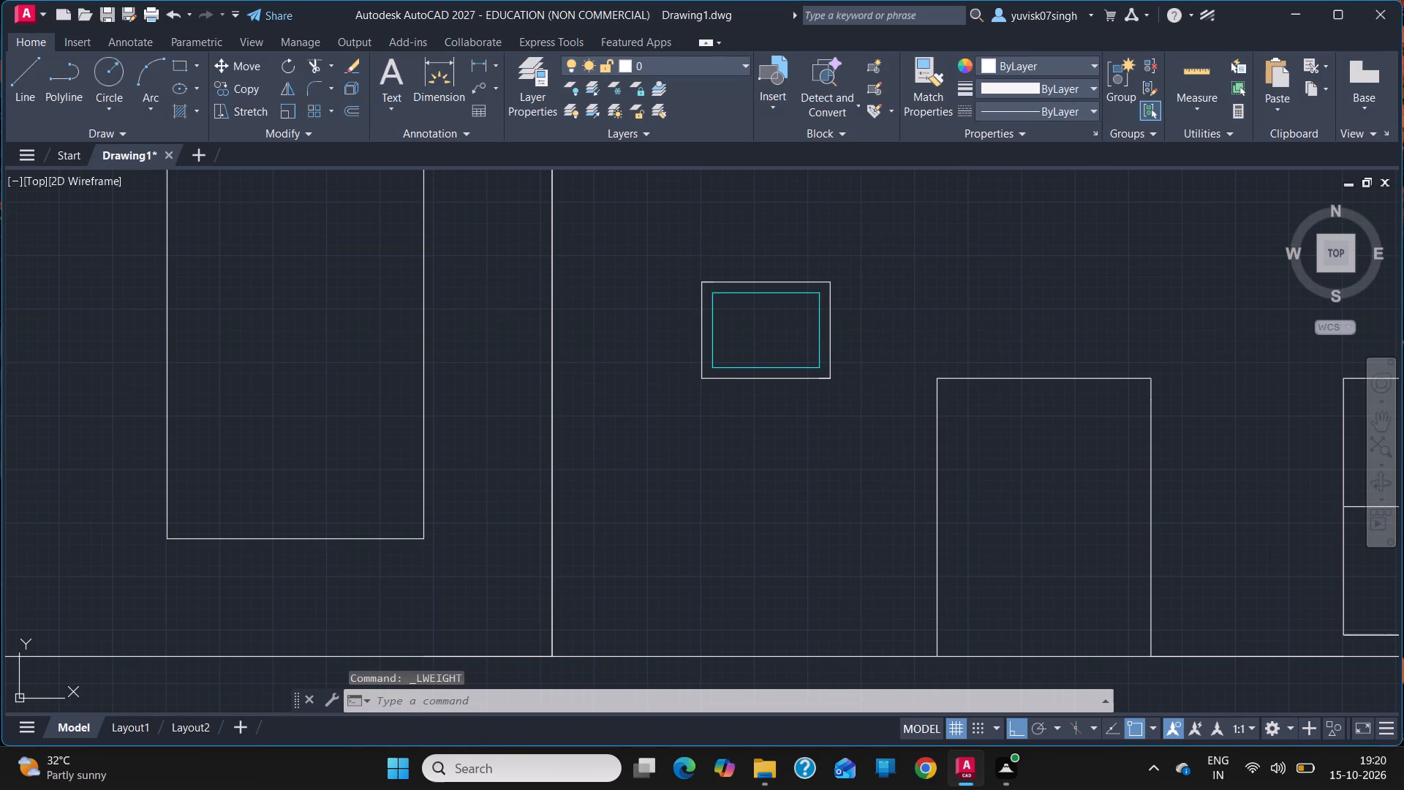
Open the lineweight settings for the small window's inner rectangle and set the default lineweight to 0.25 mm.
click(786, 294)
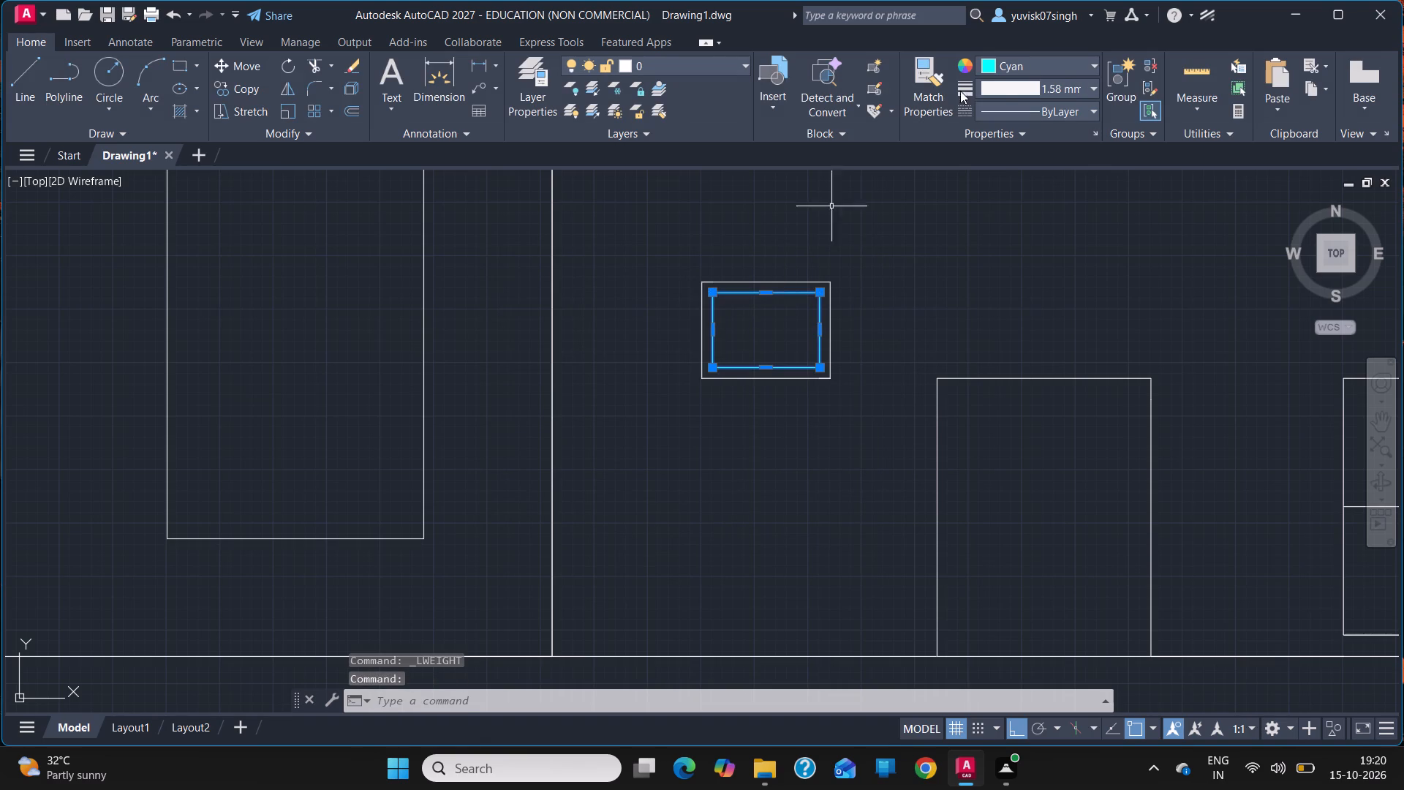
click(1036, 86)
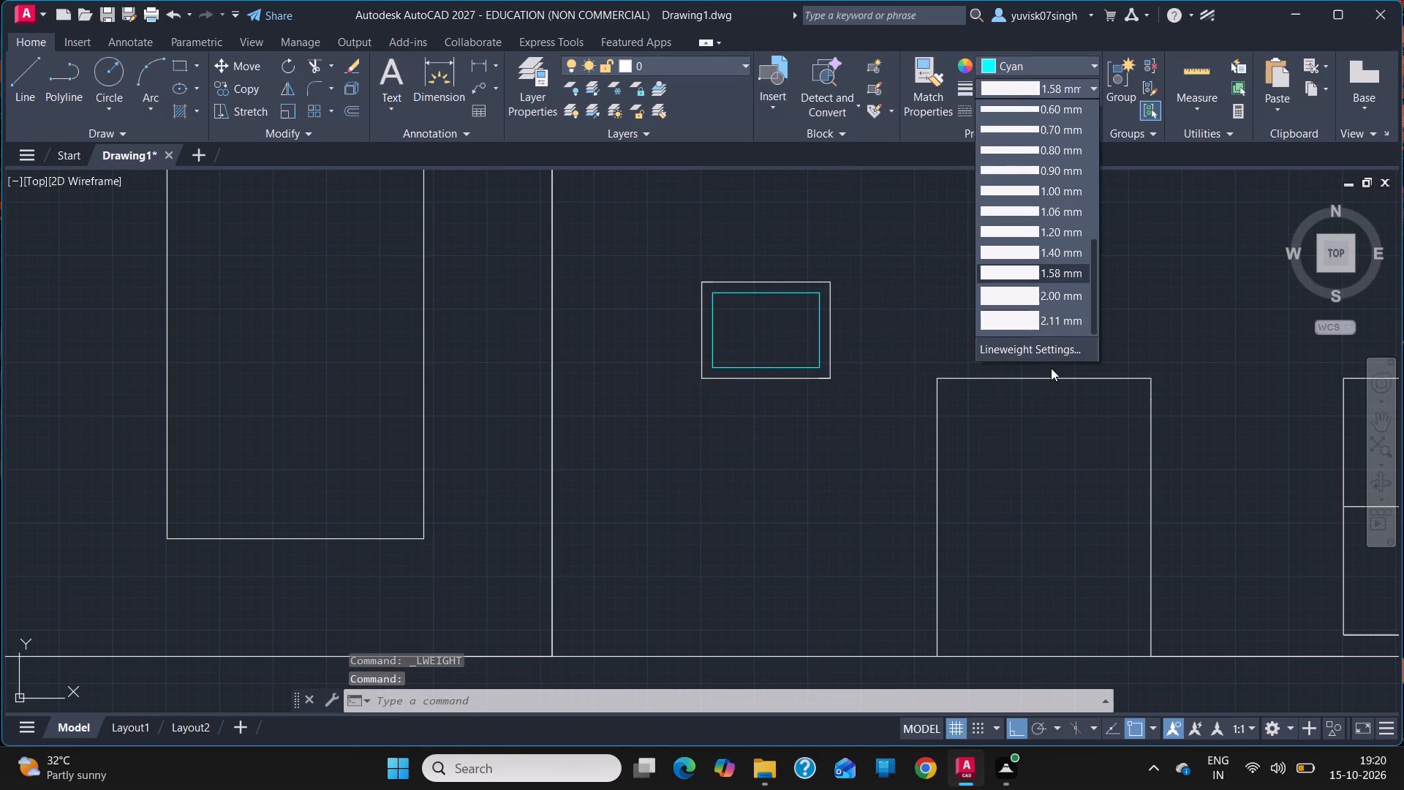
click(1048, 352)
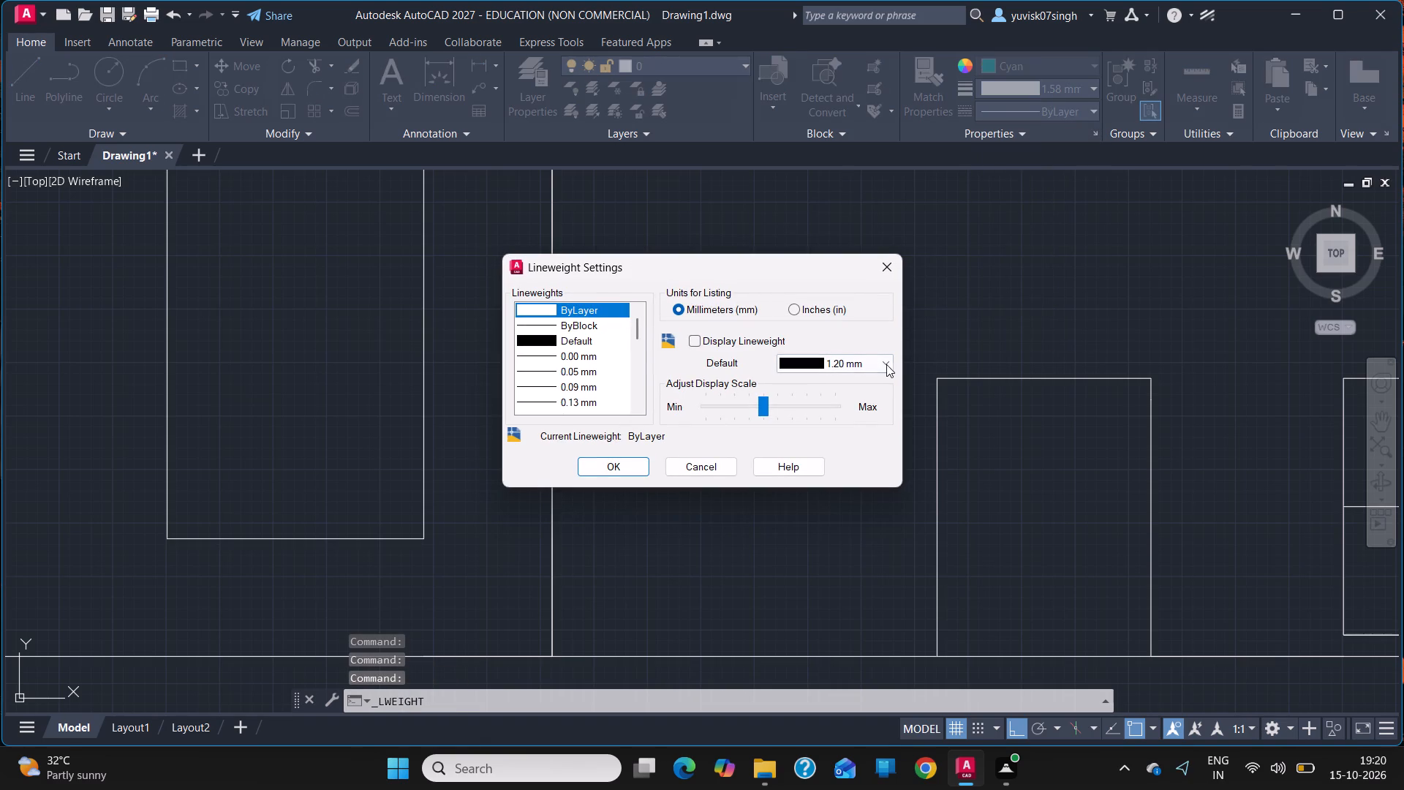
click(884, 365)
scroll(837, 413, up, 9)
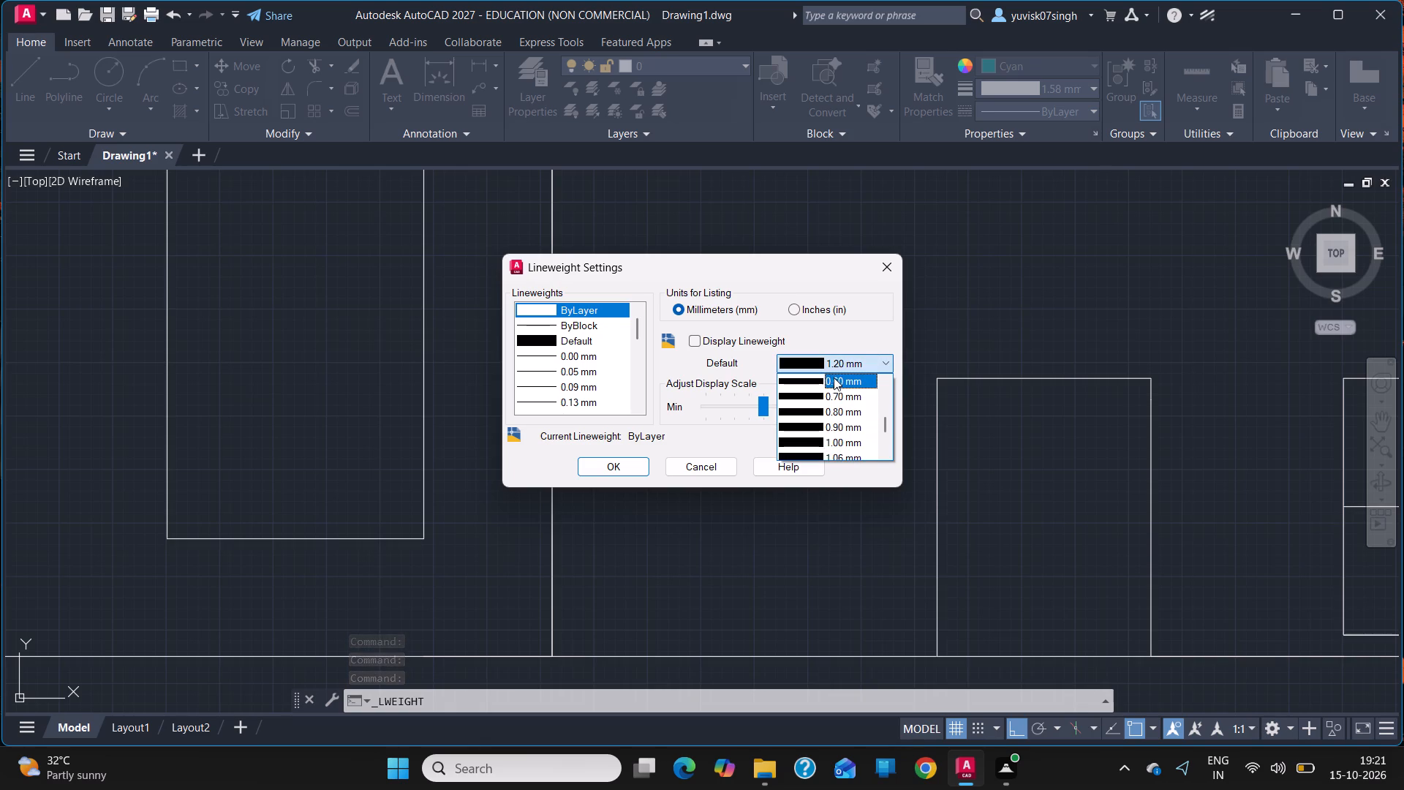
key(0)
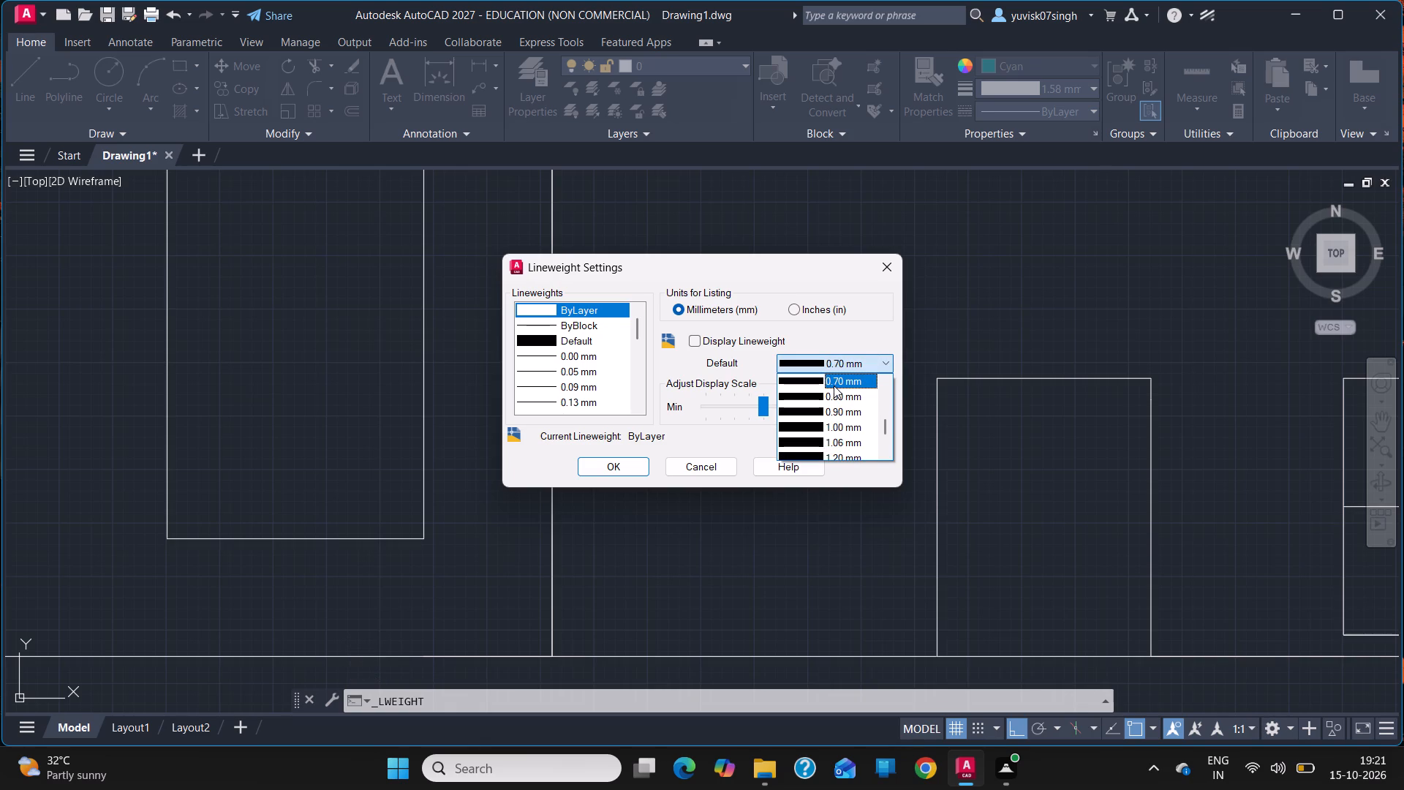
key(period)
key(2)
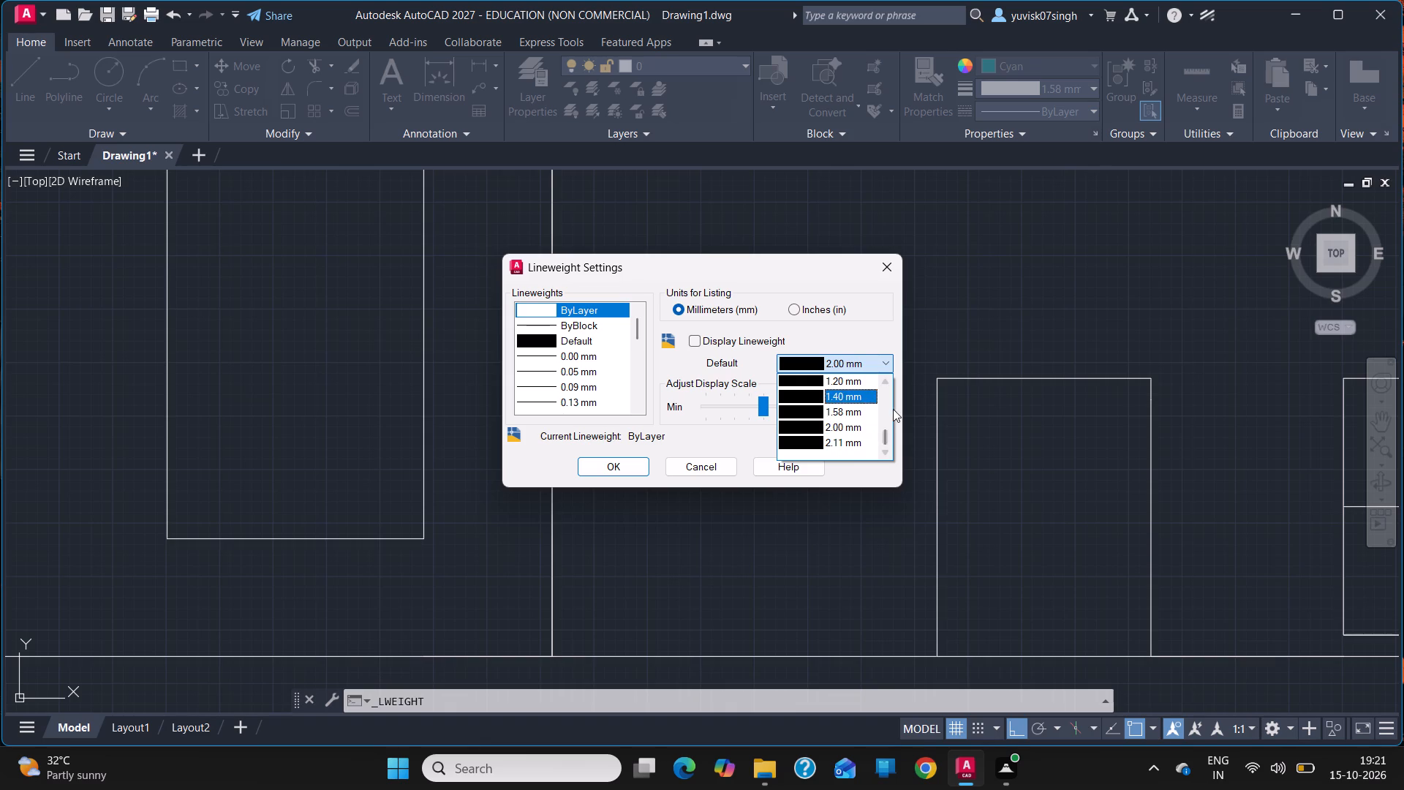
scroll(896, 409, up, 20)
scroll(896, 409, up, 3)
drag(884, 435, 883, 407)
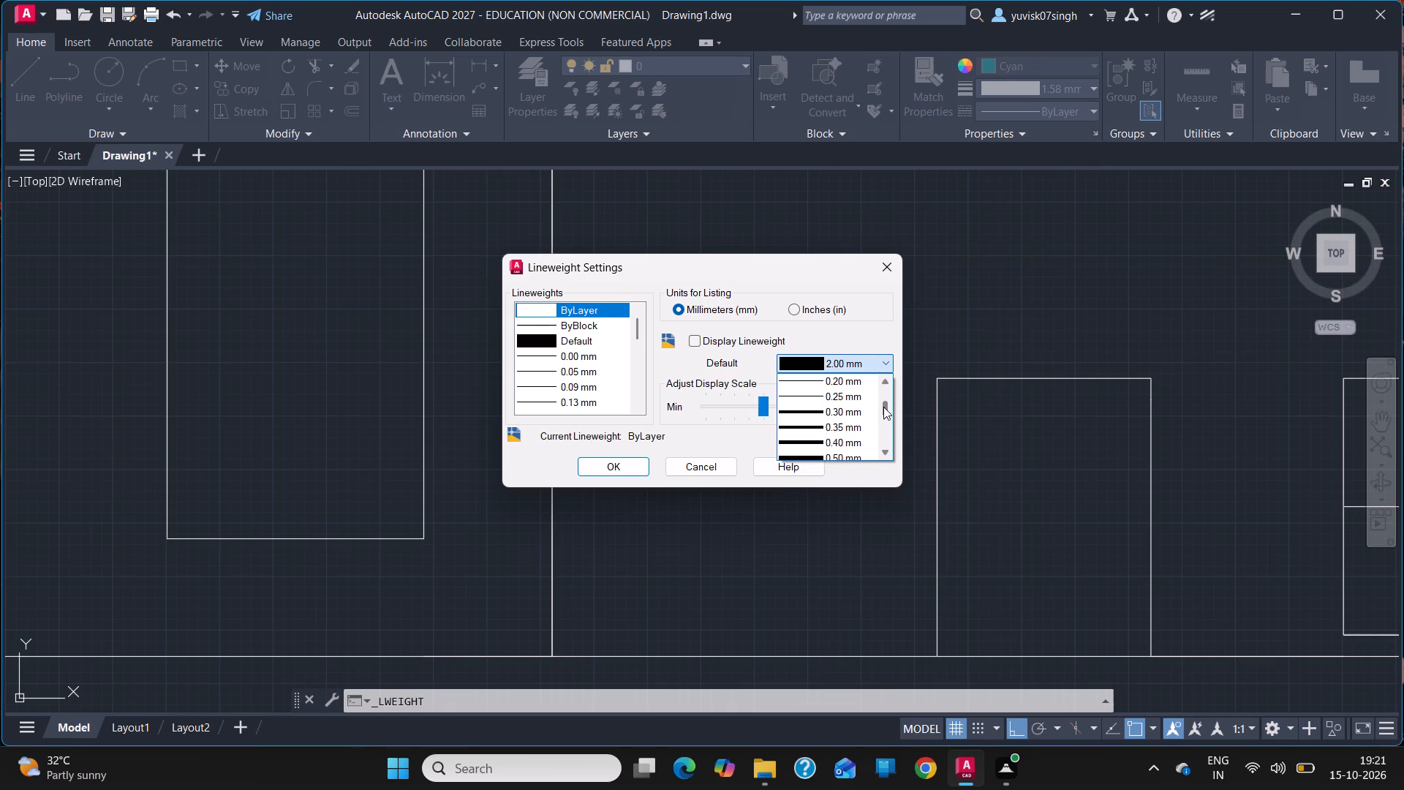
drag(883, 407, 883, 406)
click(863, 407)
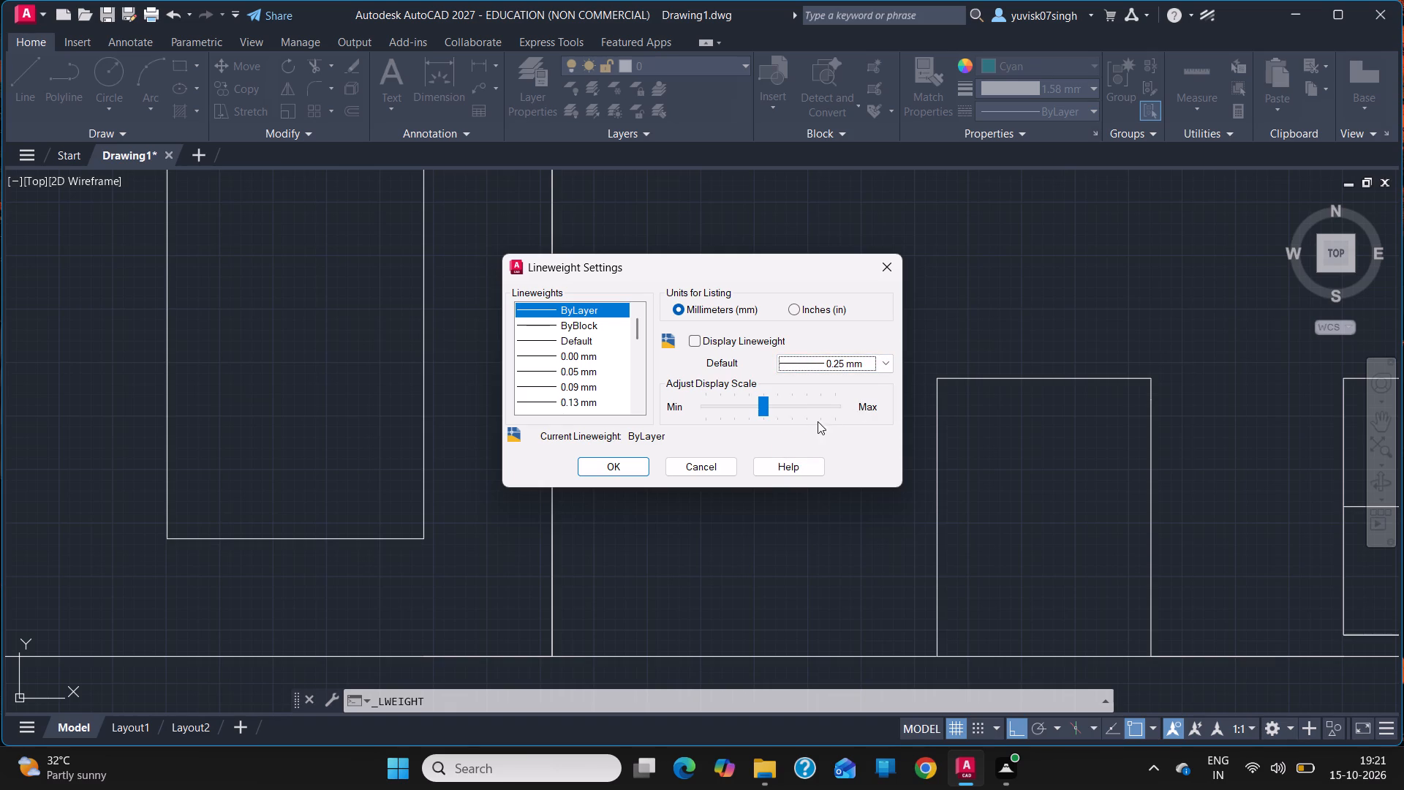
Adjust the lineweight display scale to slightly above its middle setting and apply the lineweight settings.
drag(764, 407, 876, 402)
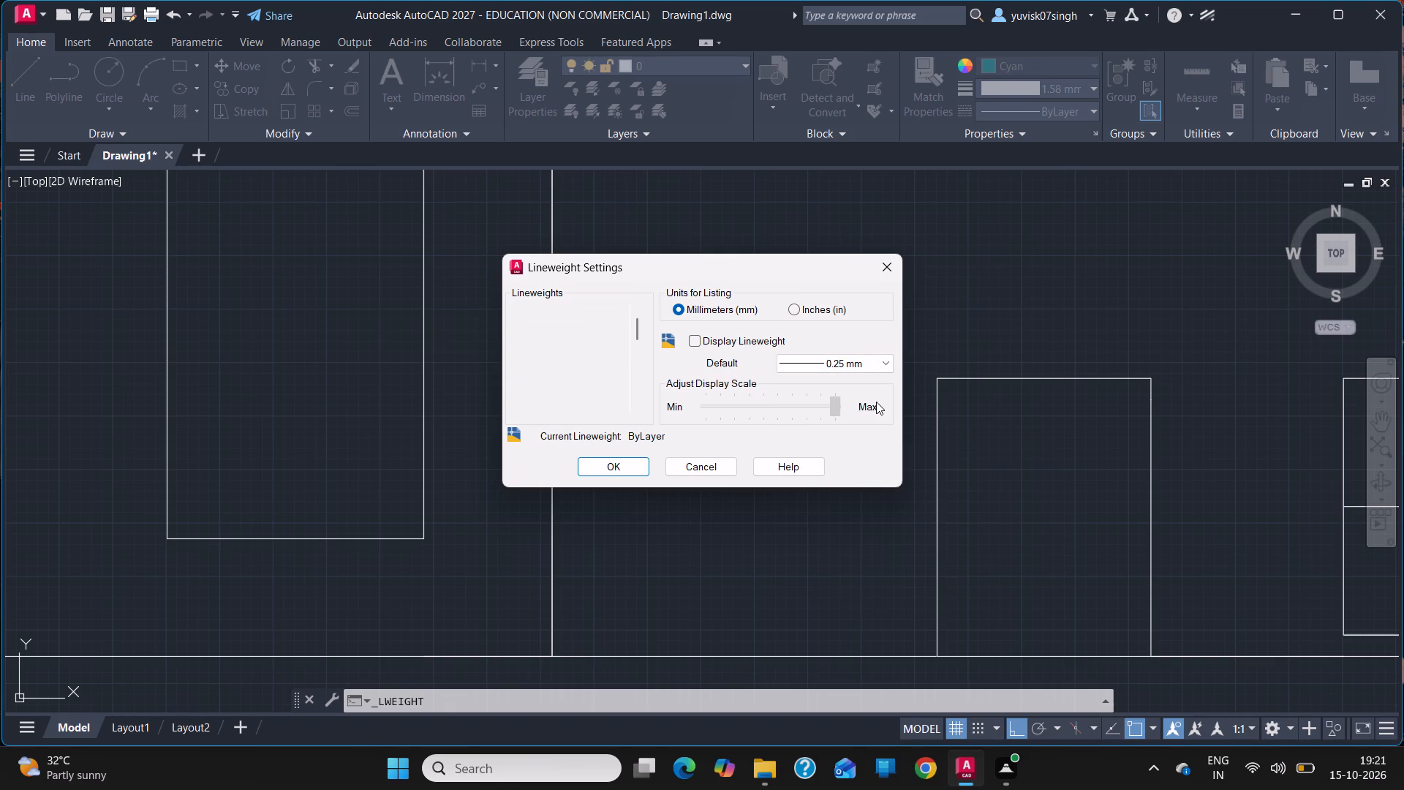
drag(876, 402, 797, 416)
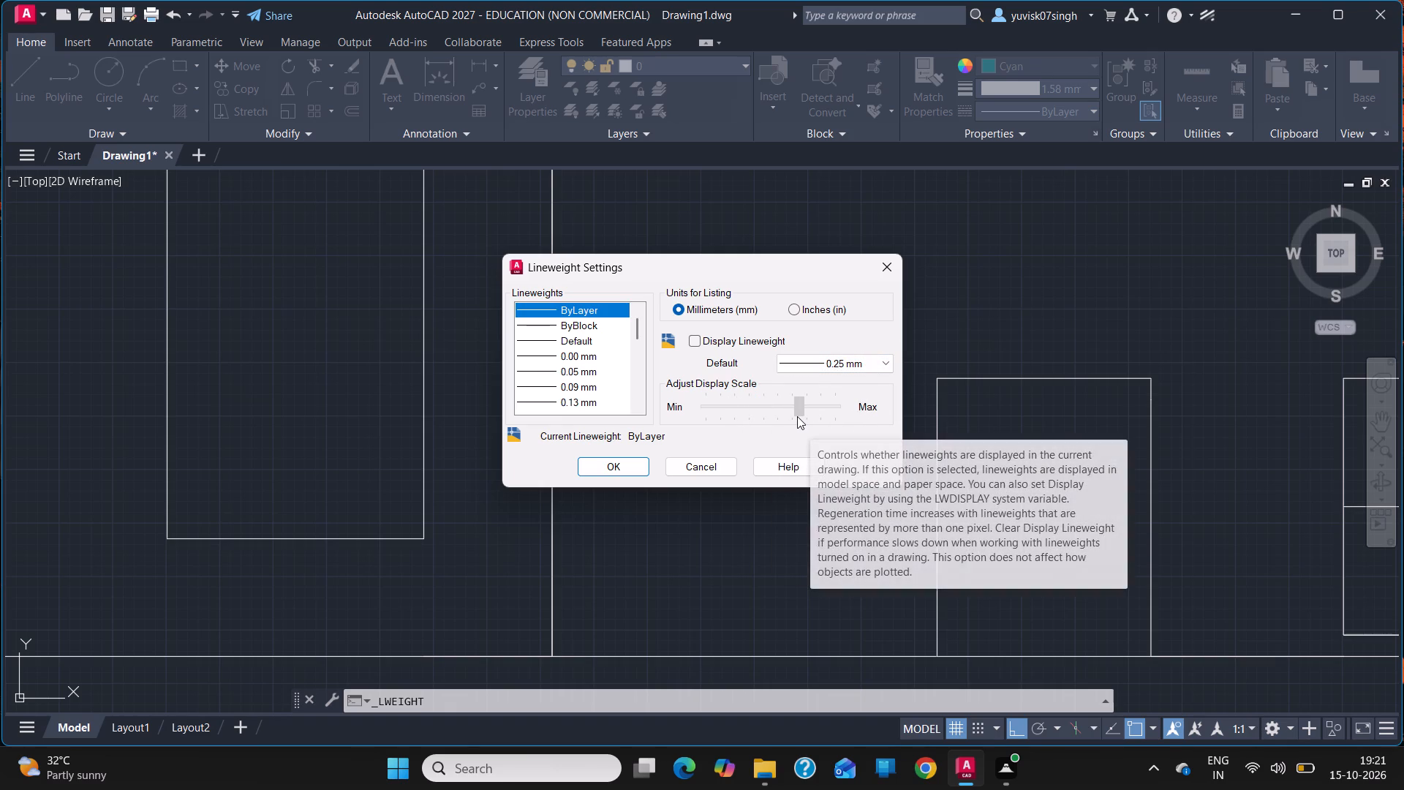
drag(797, 416, 784, 415)
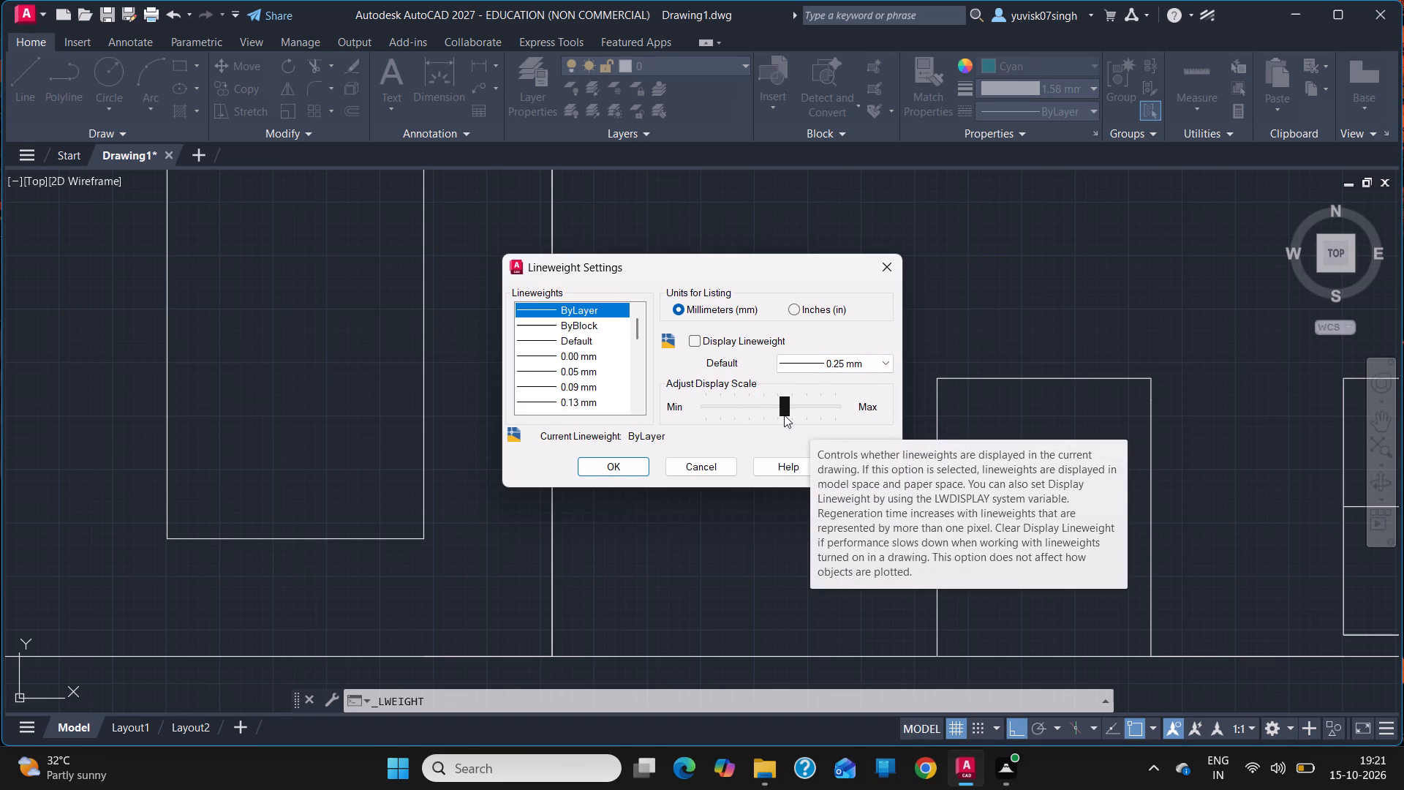
drag(780, 414, 761, 412)
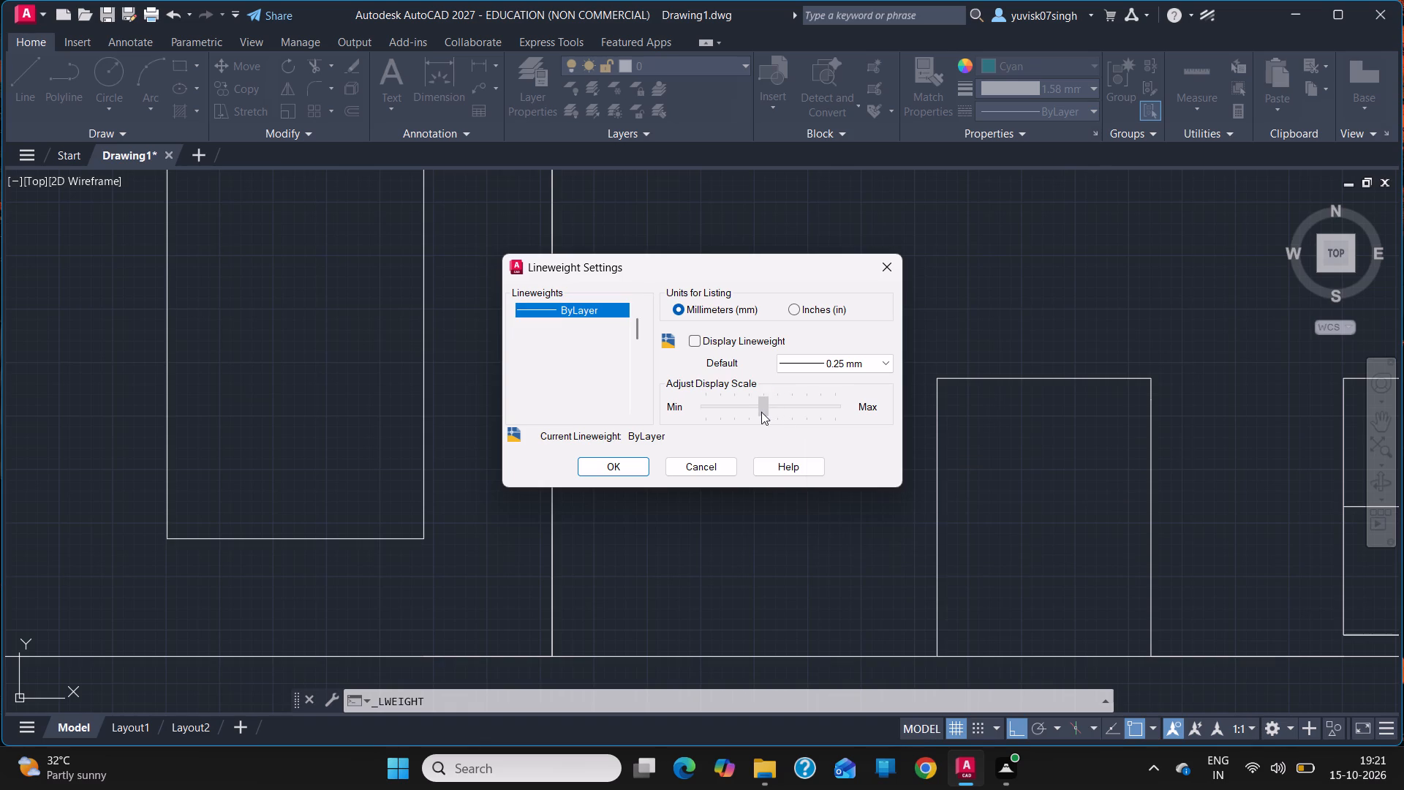
drag(761, 412, 762, 411)
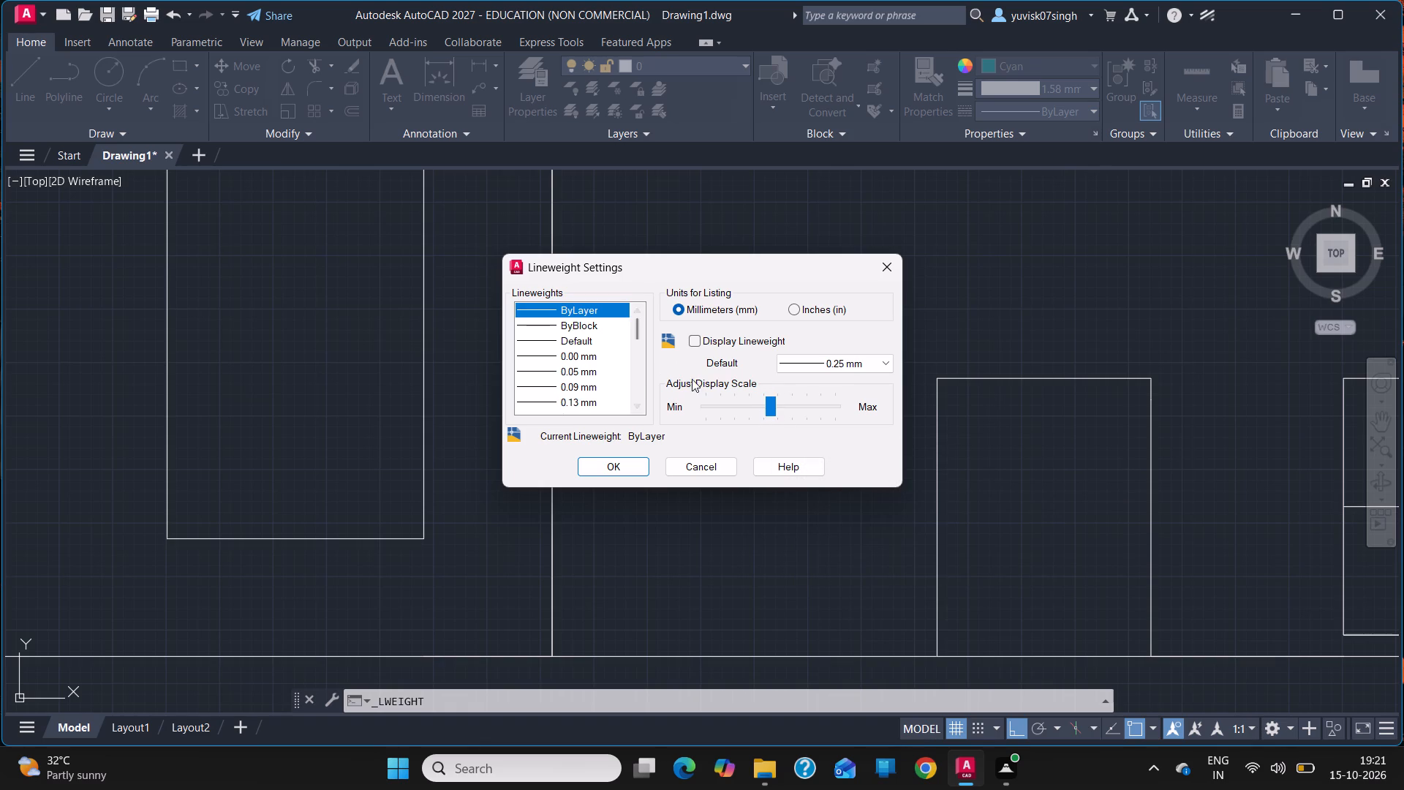
click(633, 466)
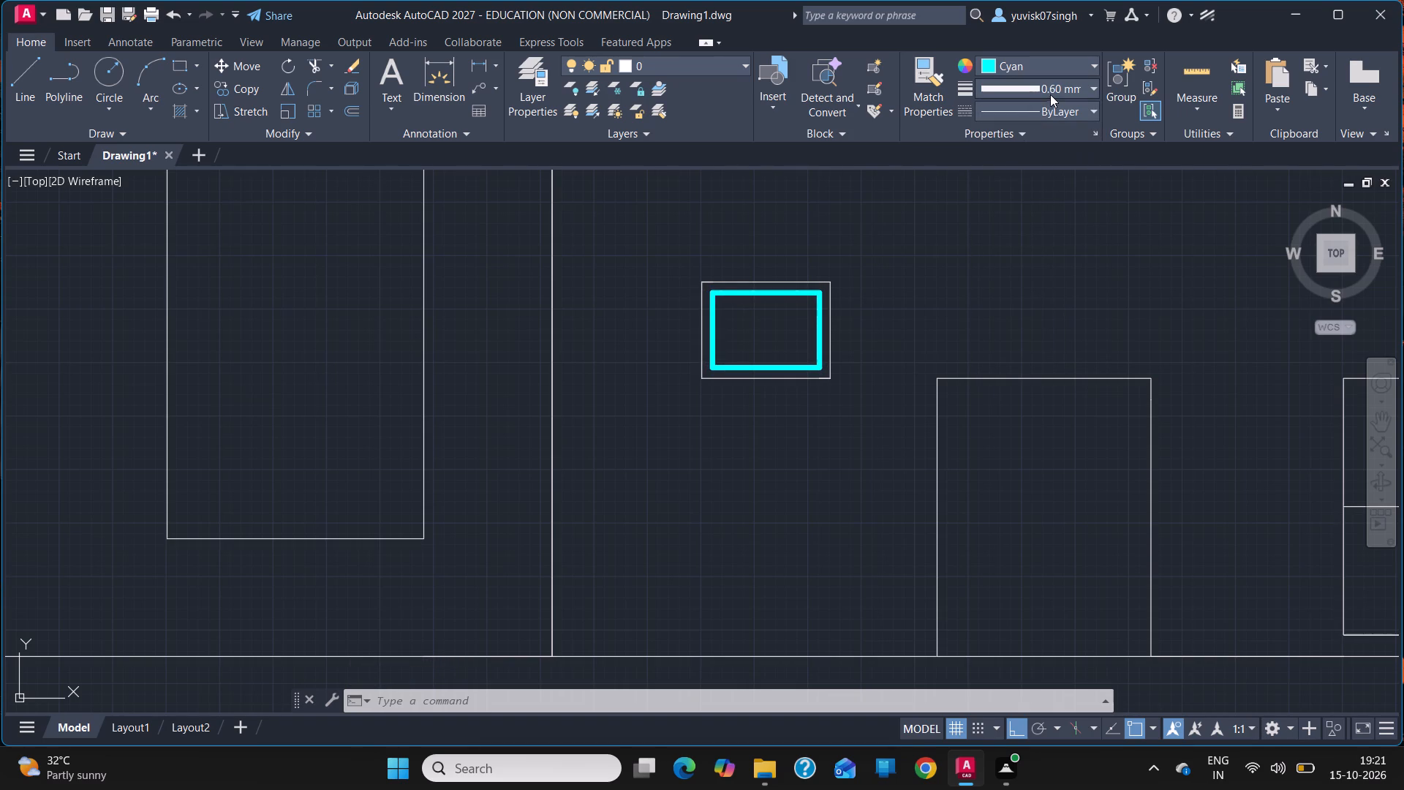
Set the lineweight of the small window's cyan inner rectangle to 0.30 mm.
click(1050, 93)
scroll(1045, 189, up, 1)
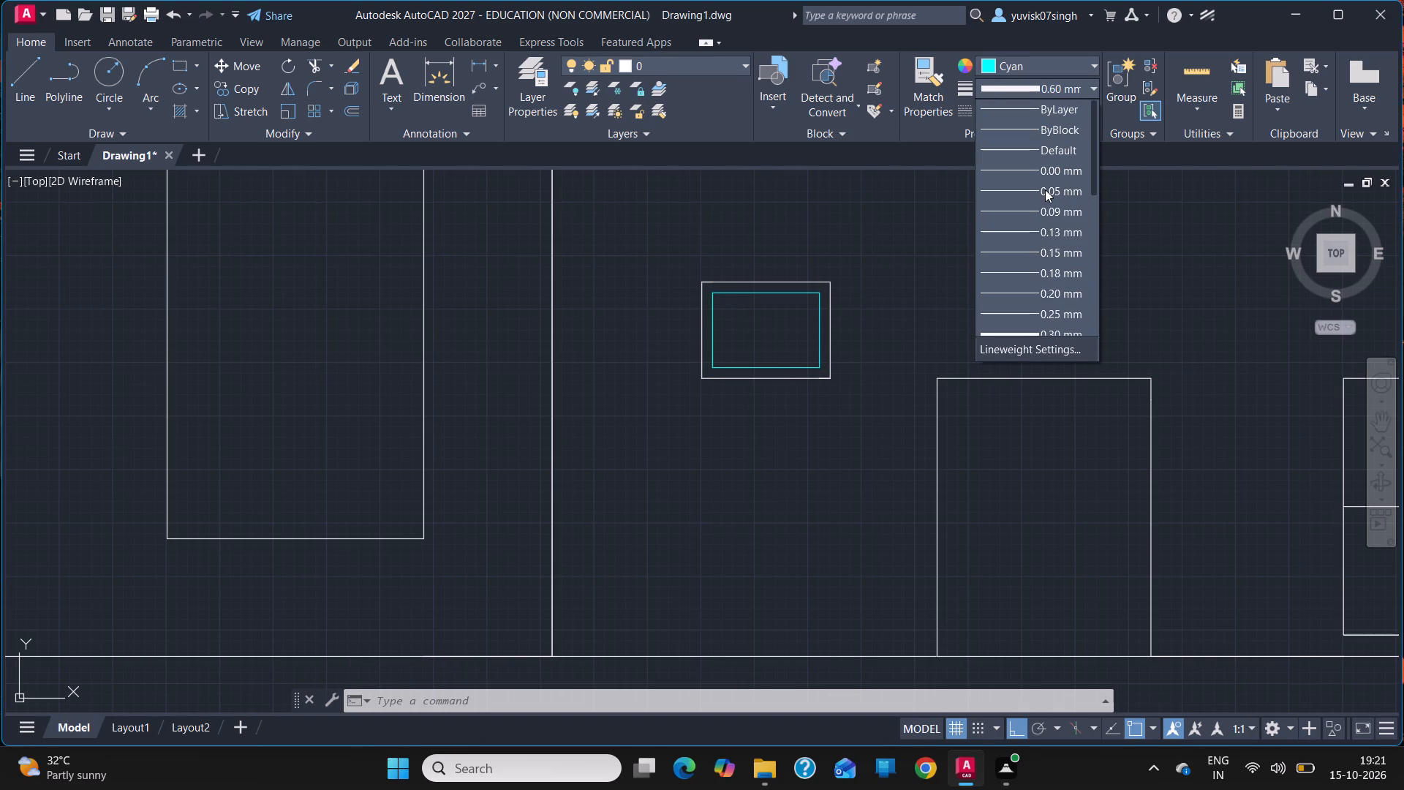
scroll(1045, 189, up, 1)
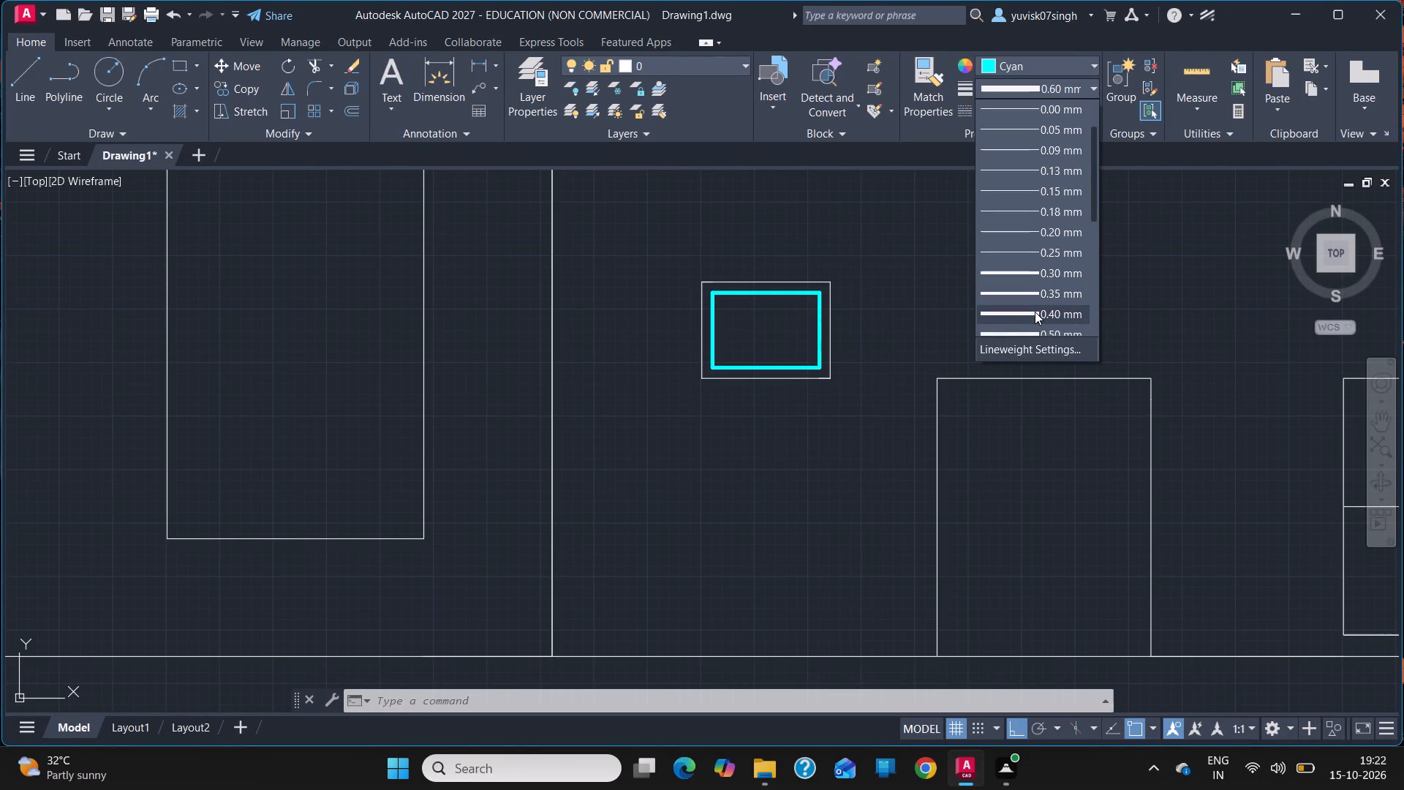
click(1026, 271)
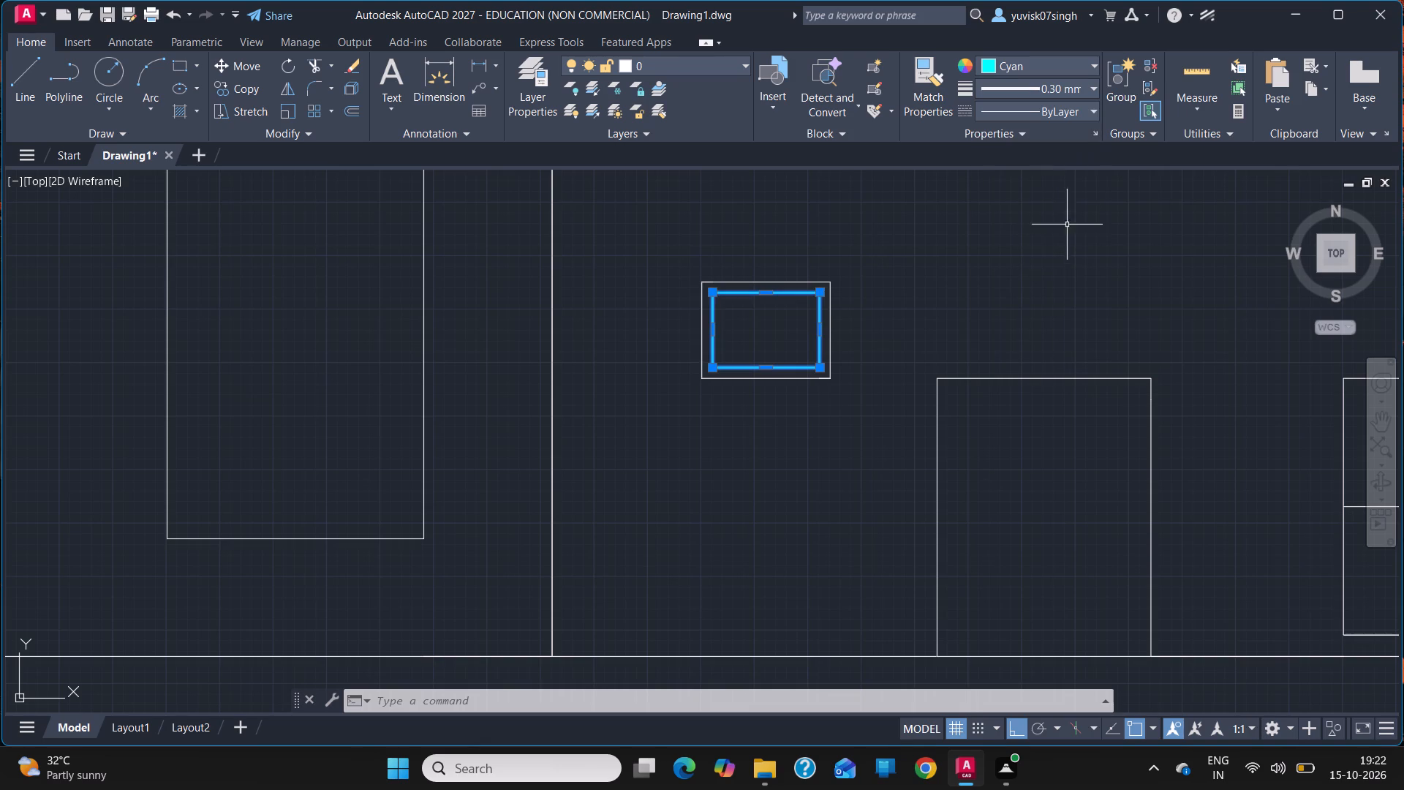
click(1011, 297)
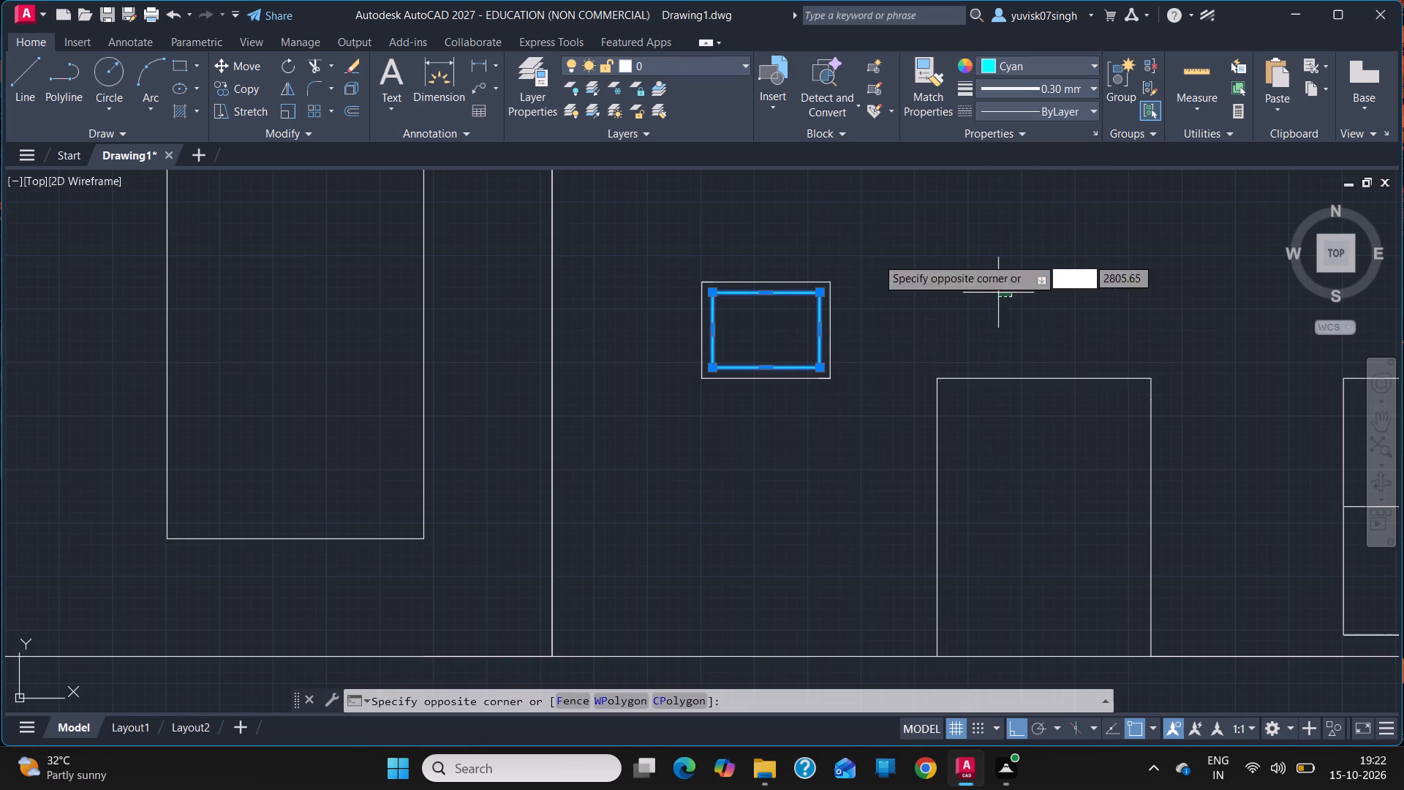
click(589, 184)
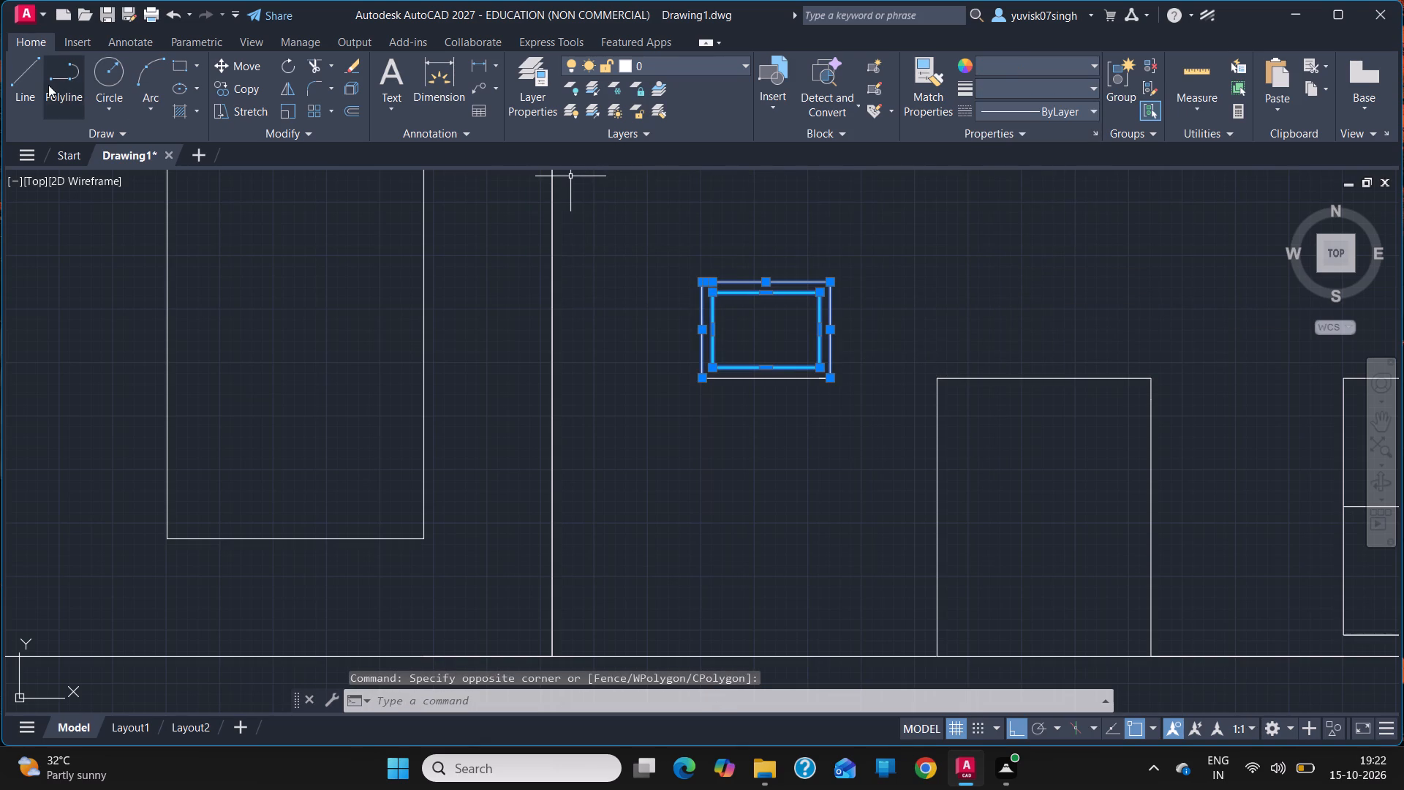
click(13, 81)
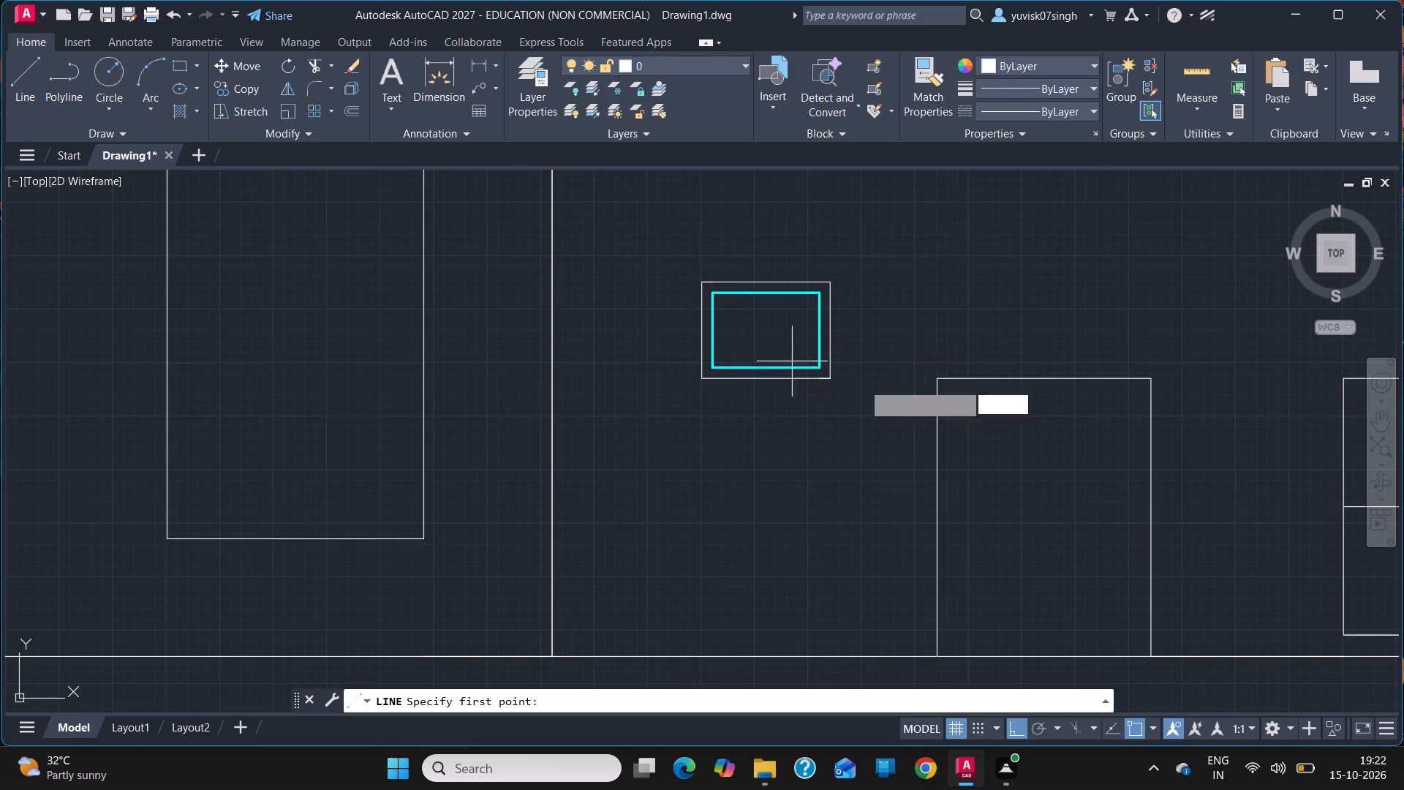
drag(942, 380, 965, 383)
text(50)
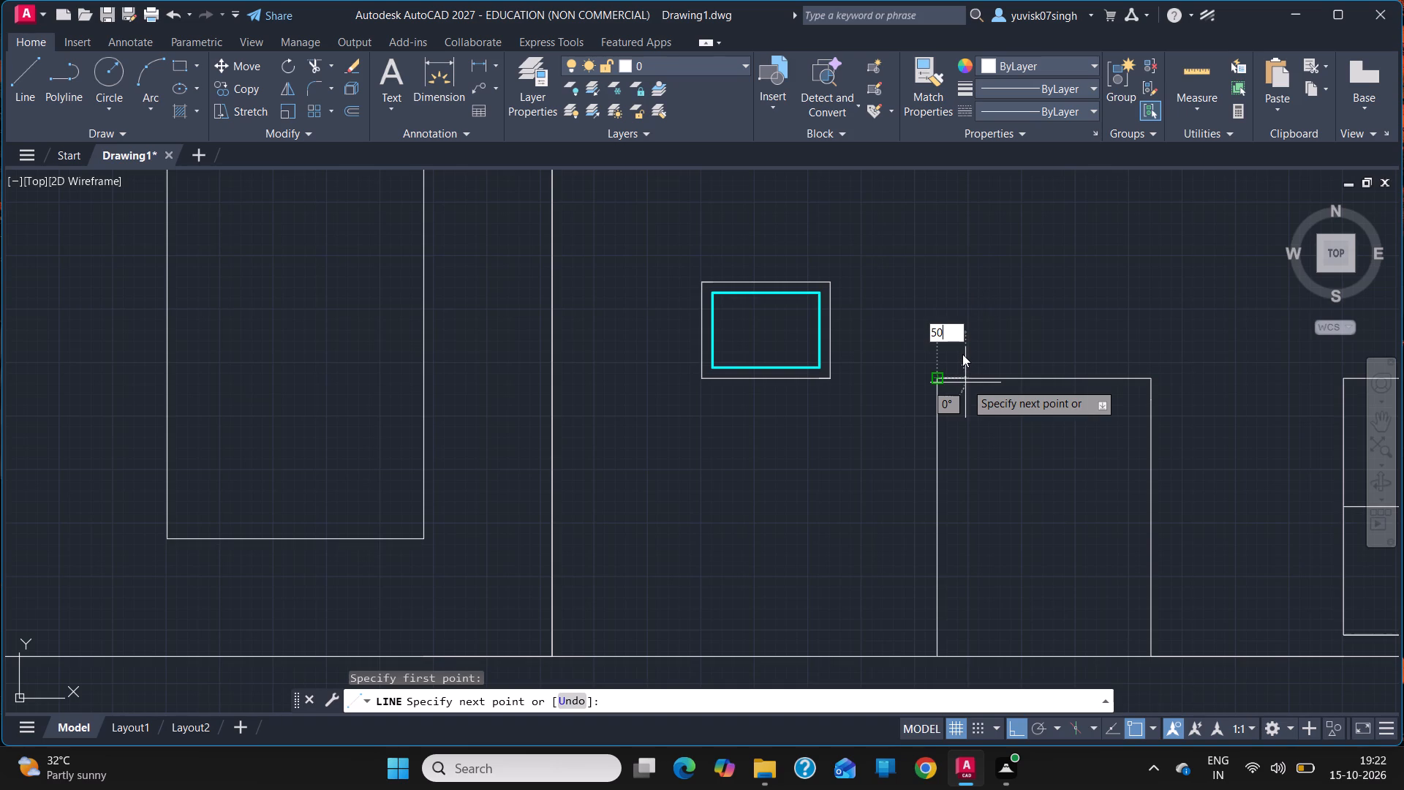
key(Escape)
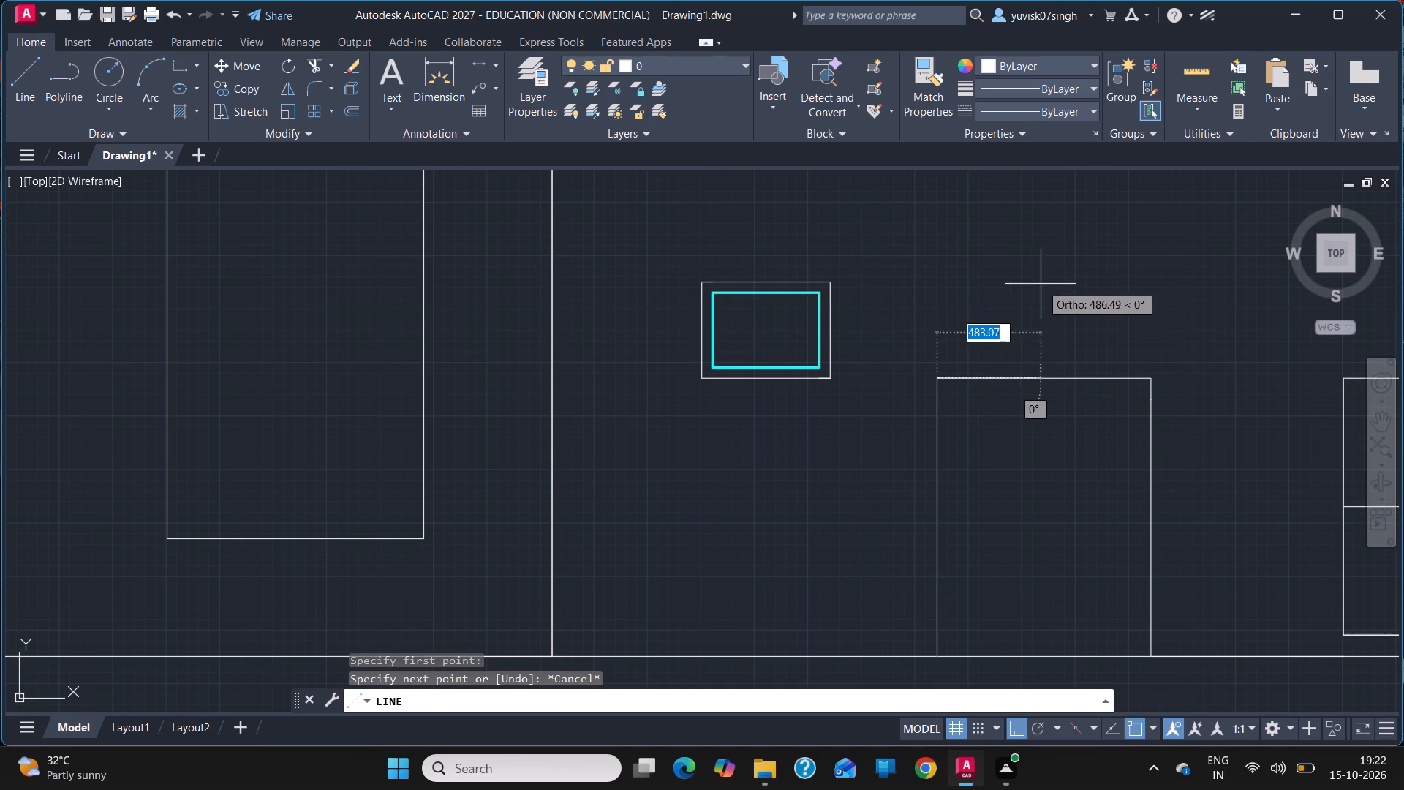
Draw a vertical centre line through the door from the midpoint of its top edge to the base line.
drag(1041, 379, 1071, 667)
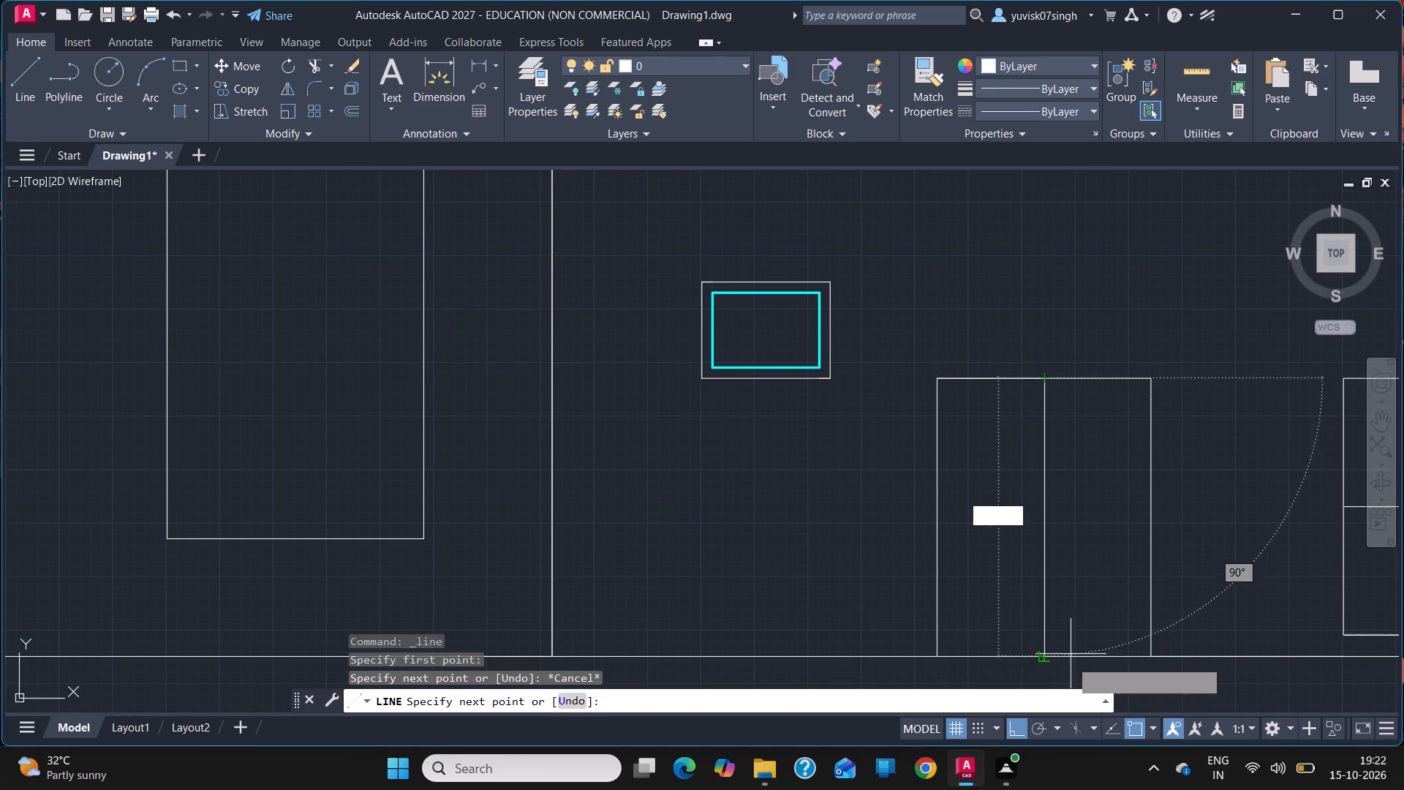
drag(1071, 667, 1046, 654)
click(1046, 654)
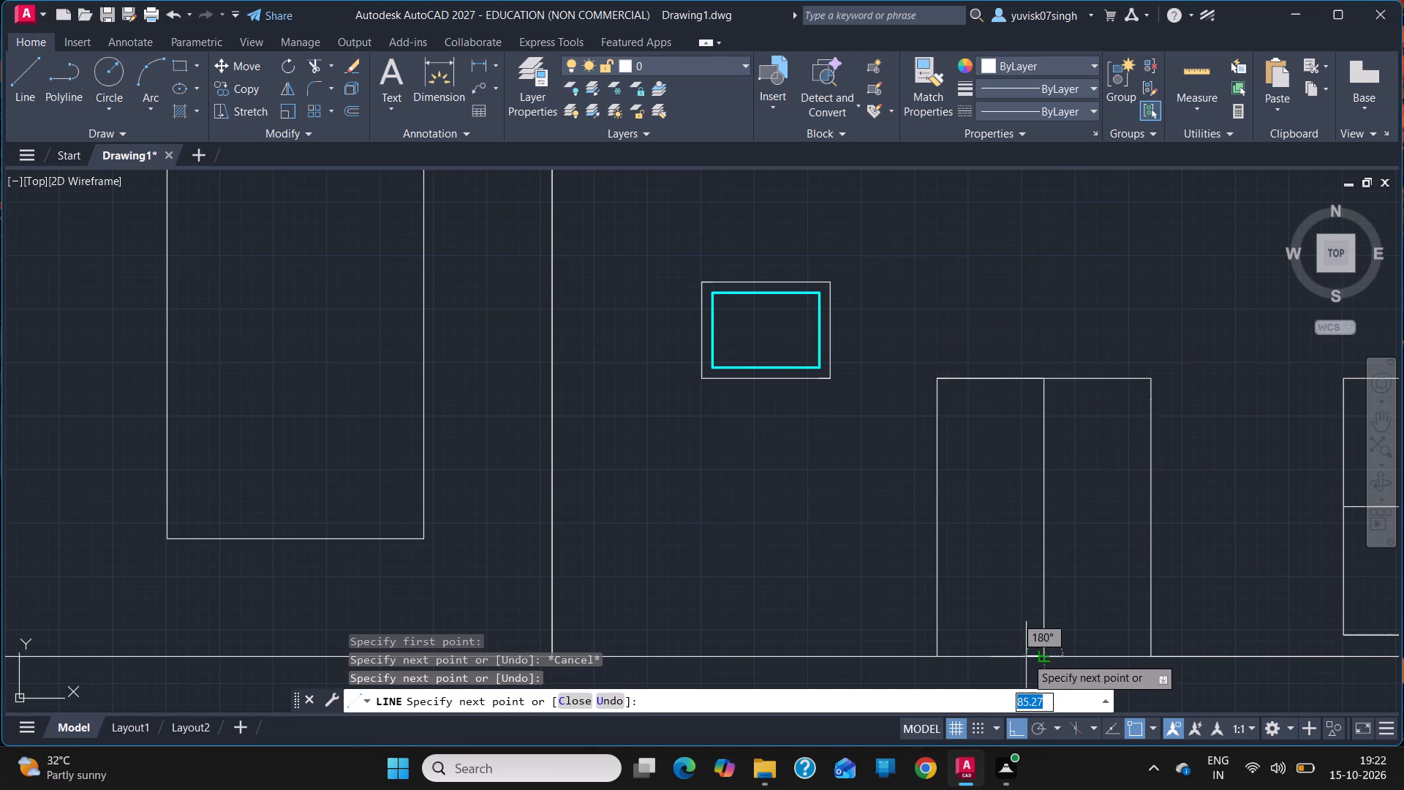
From the bottom of the door's centre line, draw guide segments 50 to the left along the base and 50 up.
text(50)
key(Return)
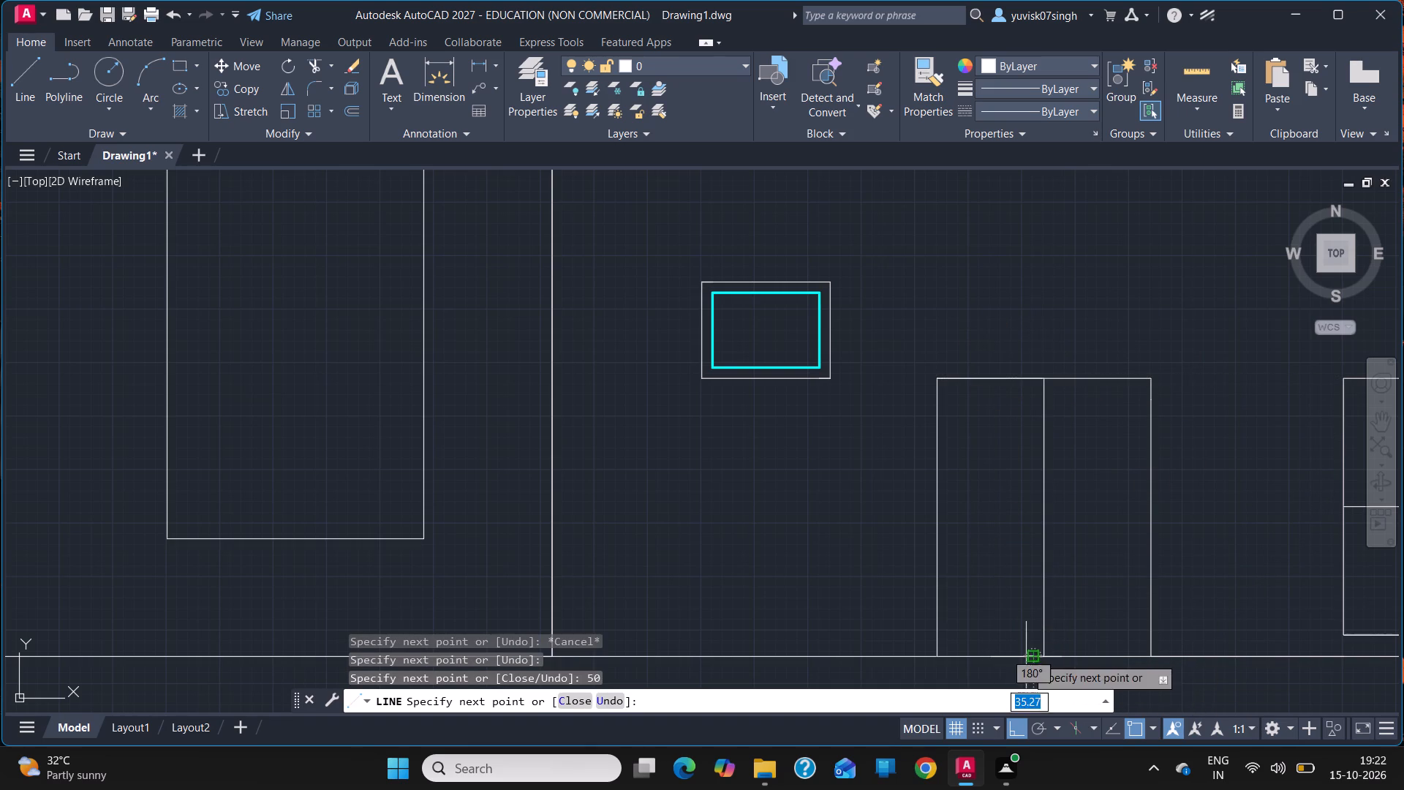
text(50)
key(Return)
key(Escape)
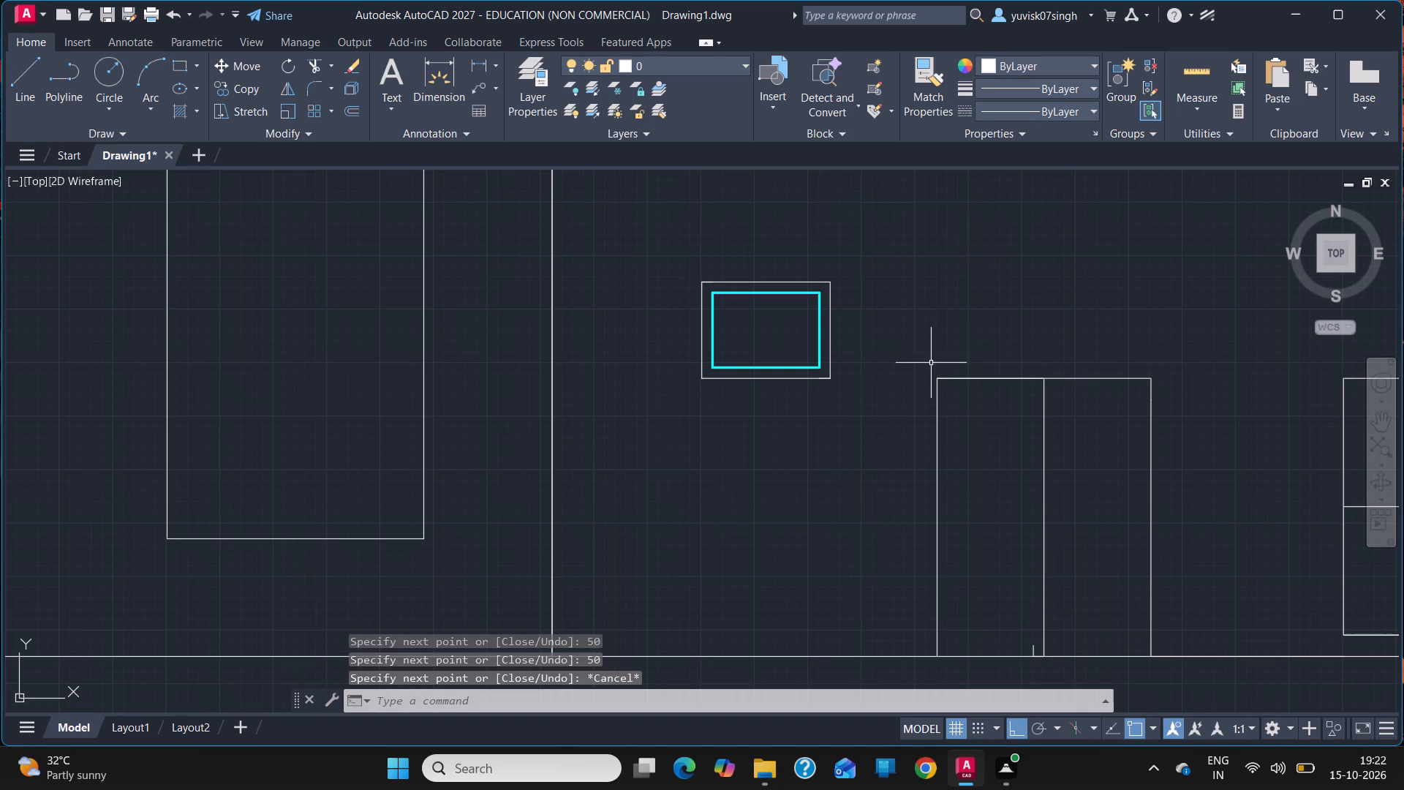
From the door's upper left corner, draw guide segments 50 to the right along the top edge and 50 down.
right_click(935, 334)
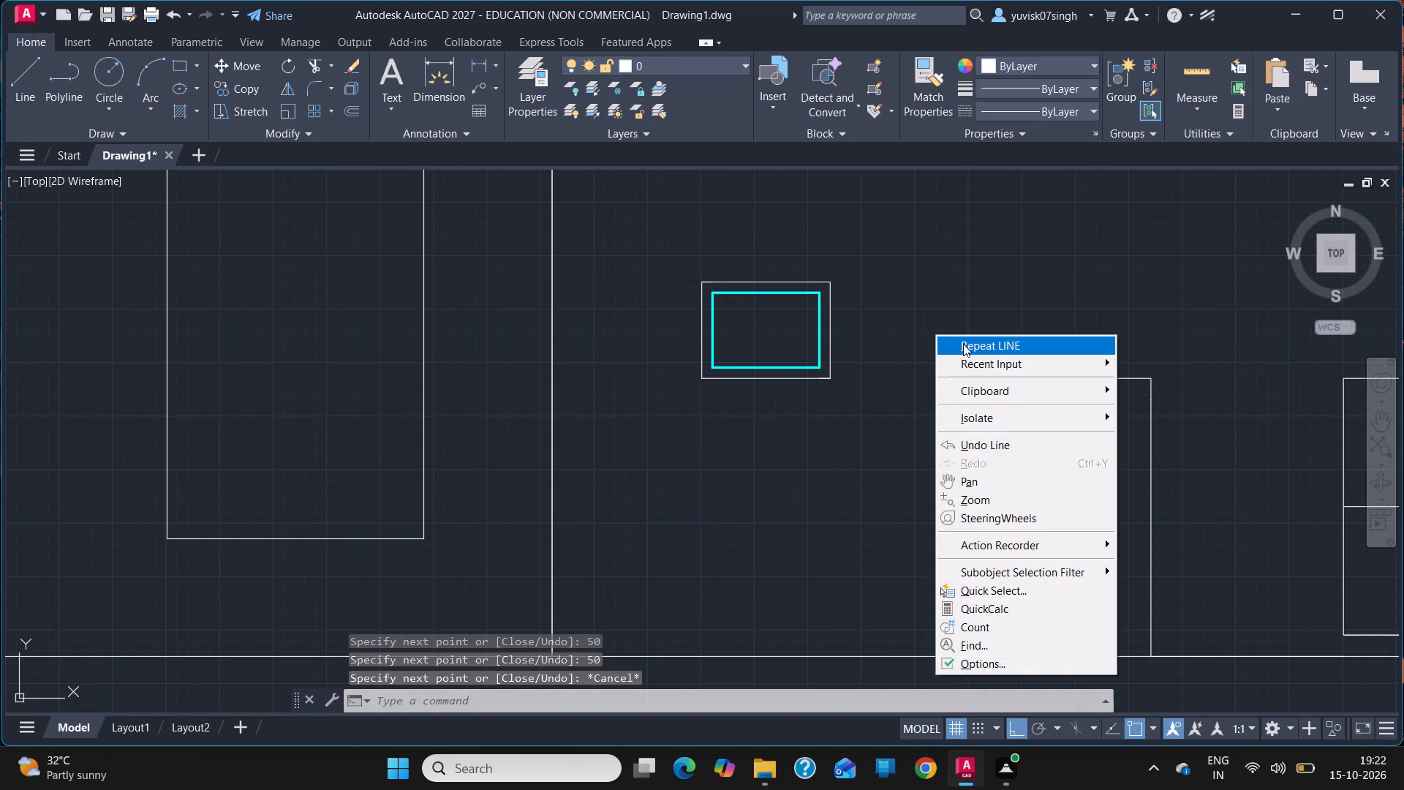
click(963, 344)
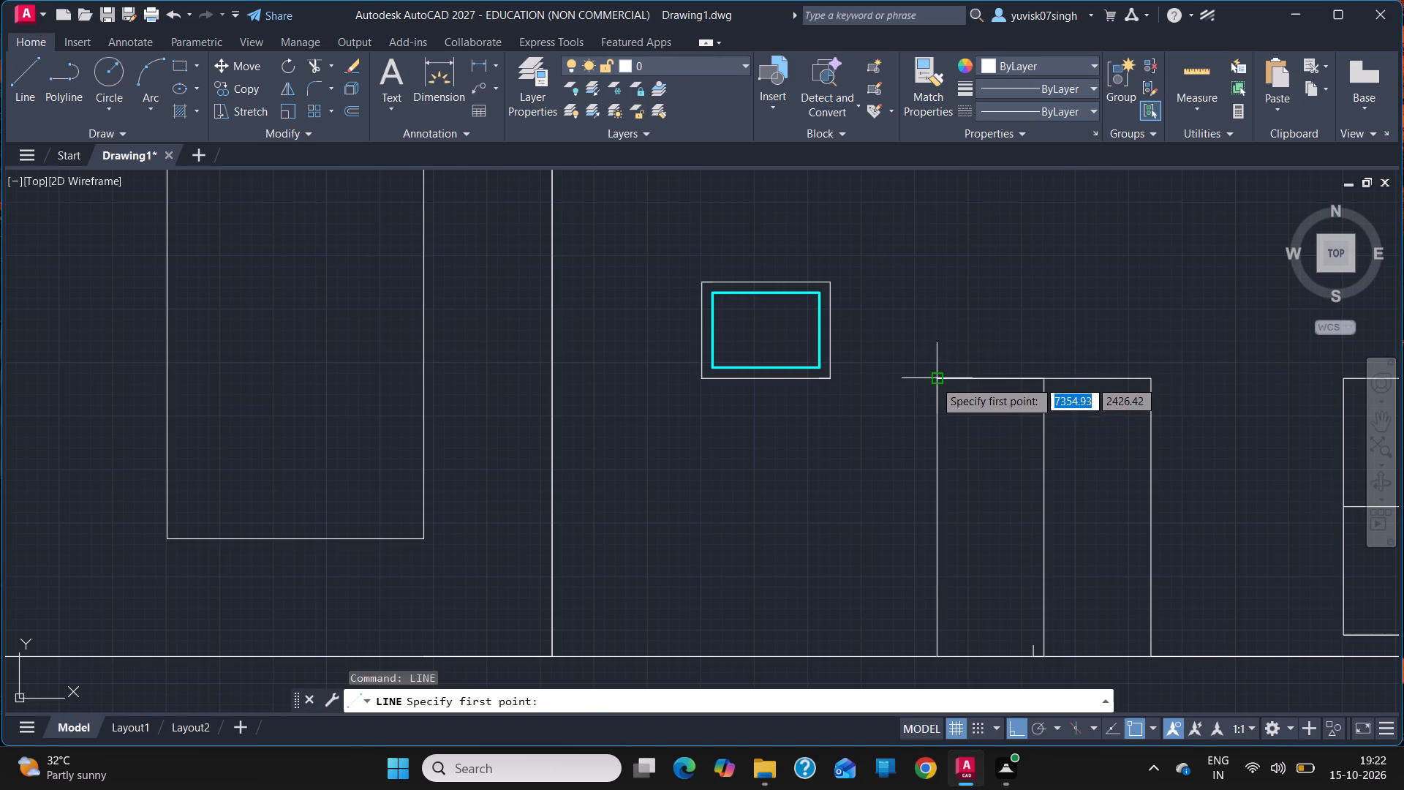
drag(935, 380, 960, 380)
text(50)
key(Return)
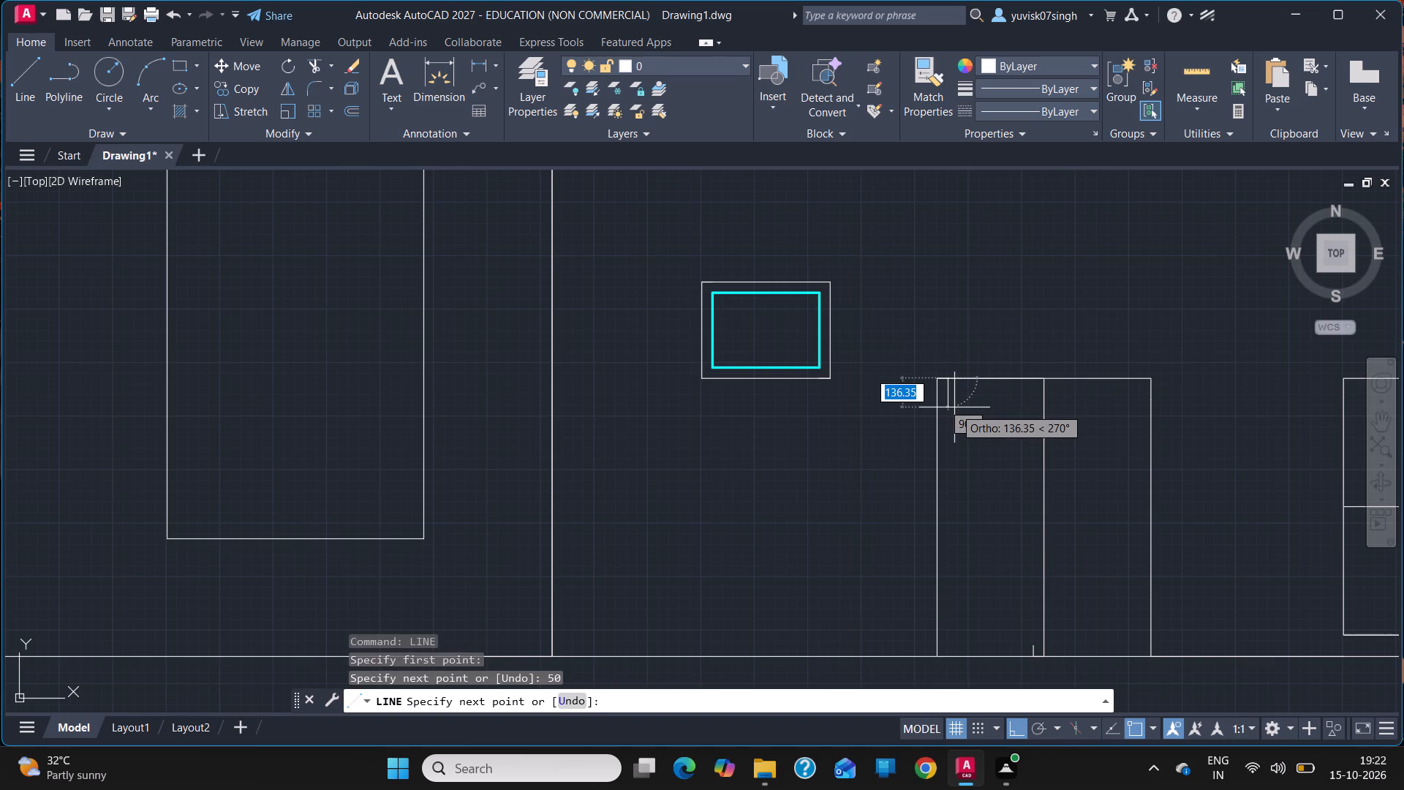
text(50)
key(Return)
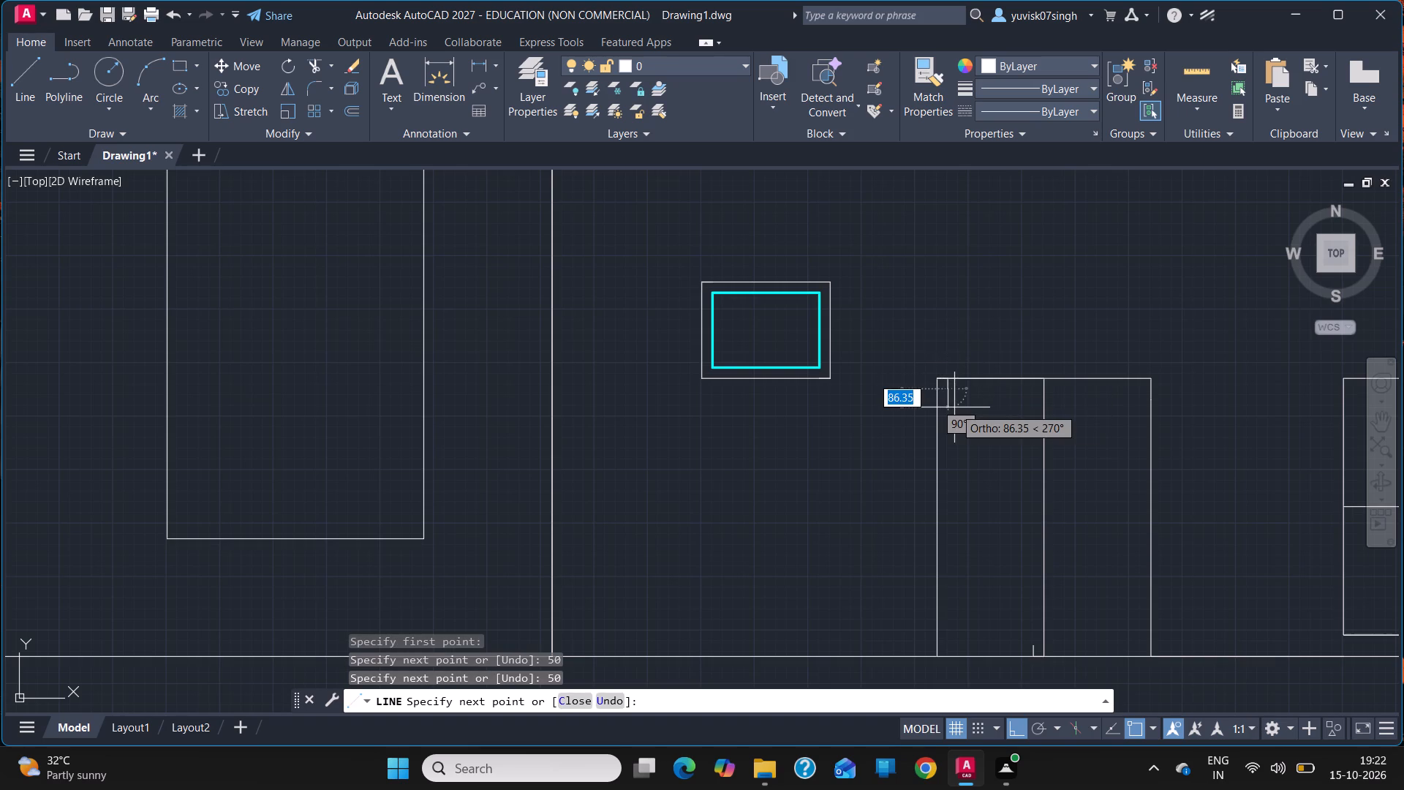
key(Escape)
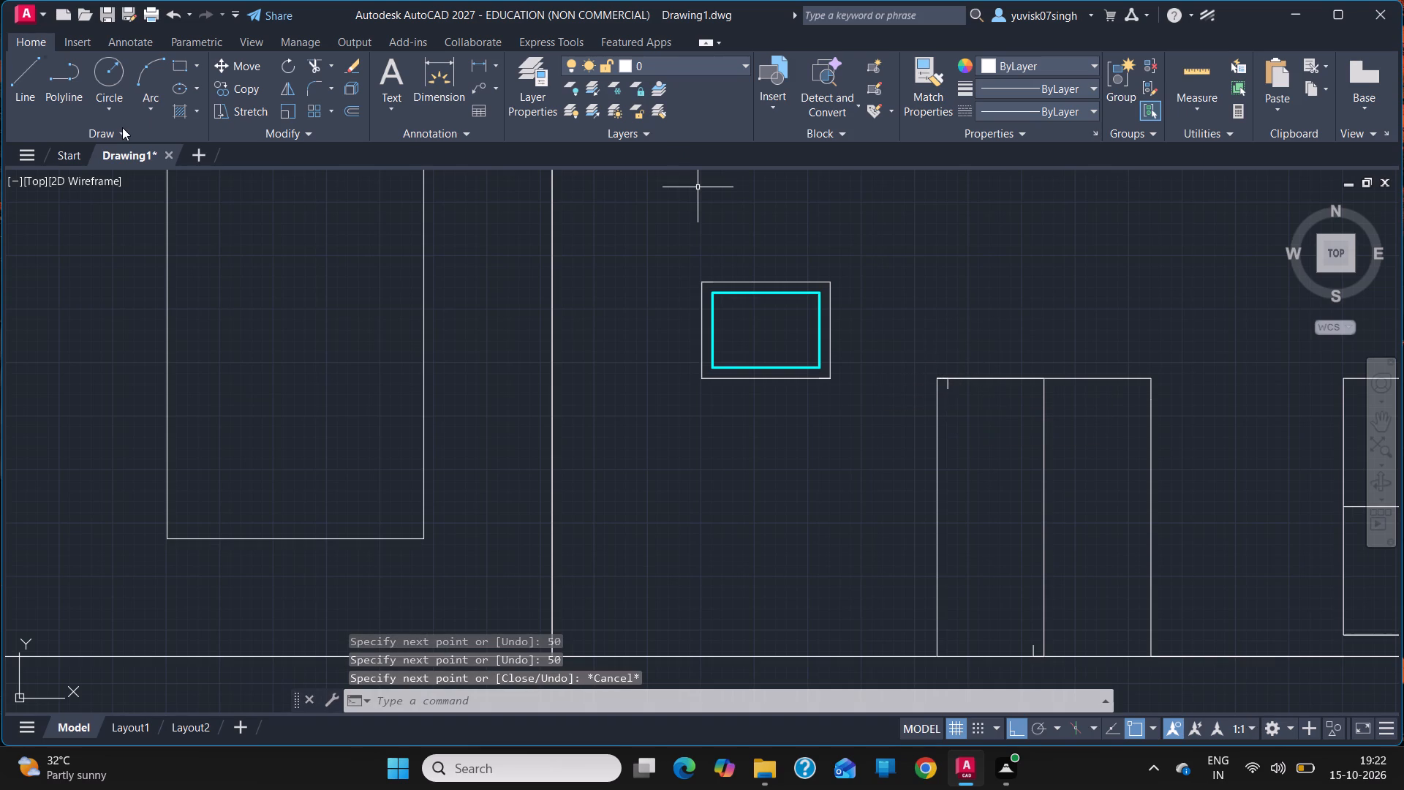
From the top of the door's centre line, draw guide segments 50 to the right along the top edge and 50 down.
click(32, 89)
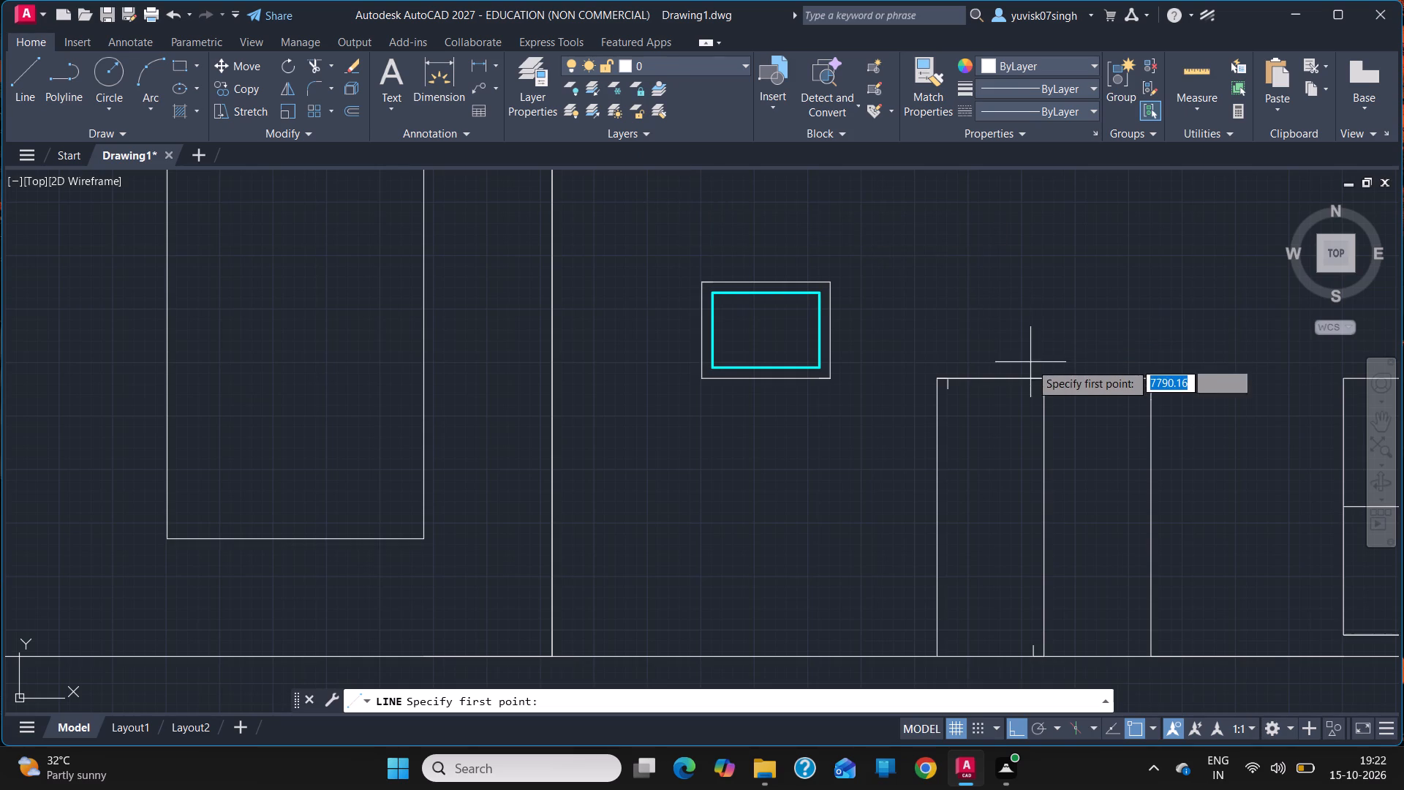
drag(1040, 381, 1098, 379)
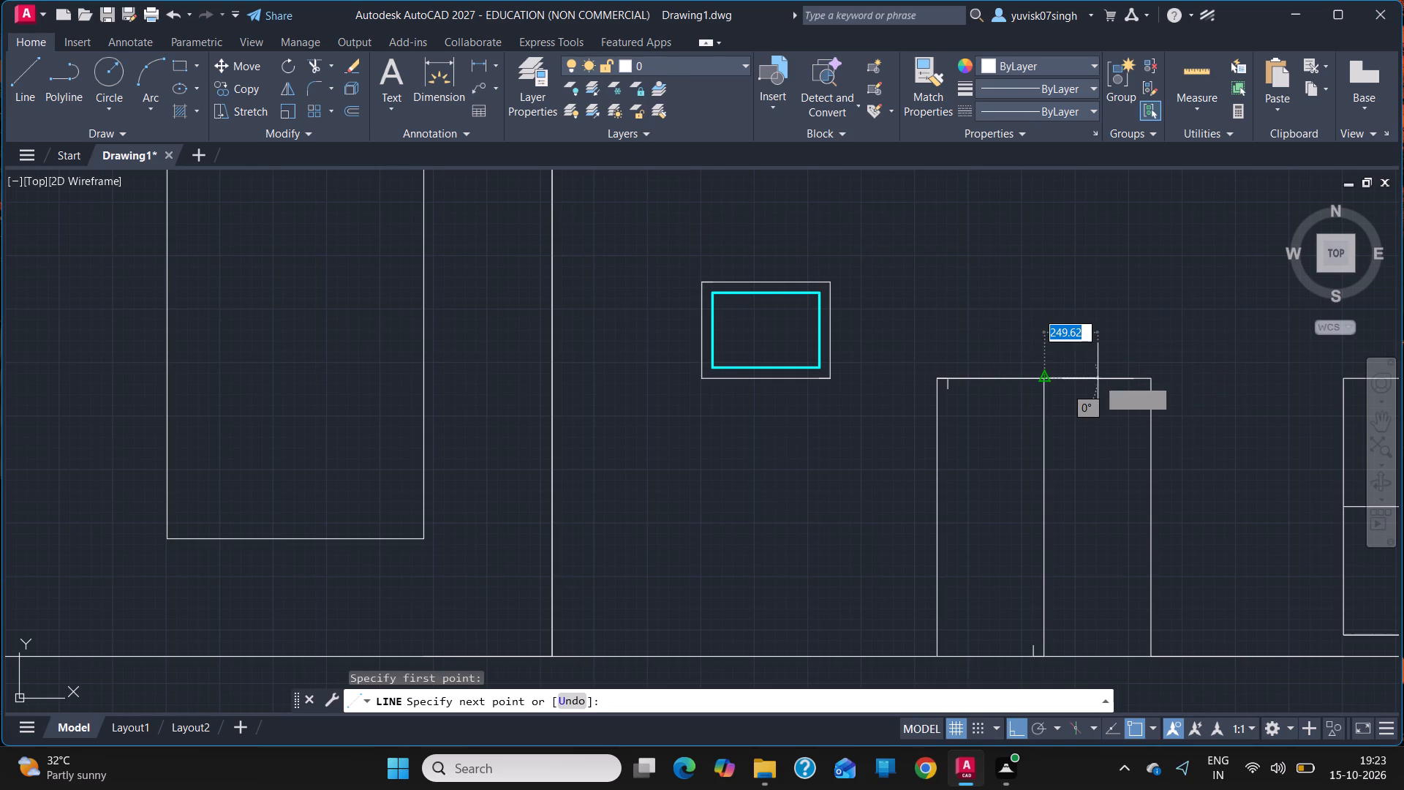
text(50)
key(Return)
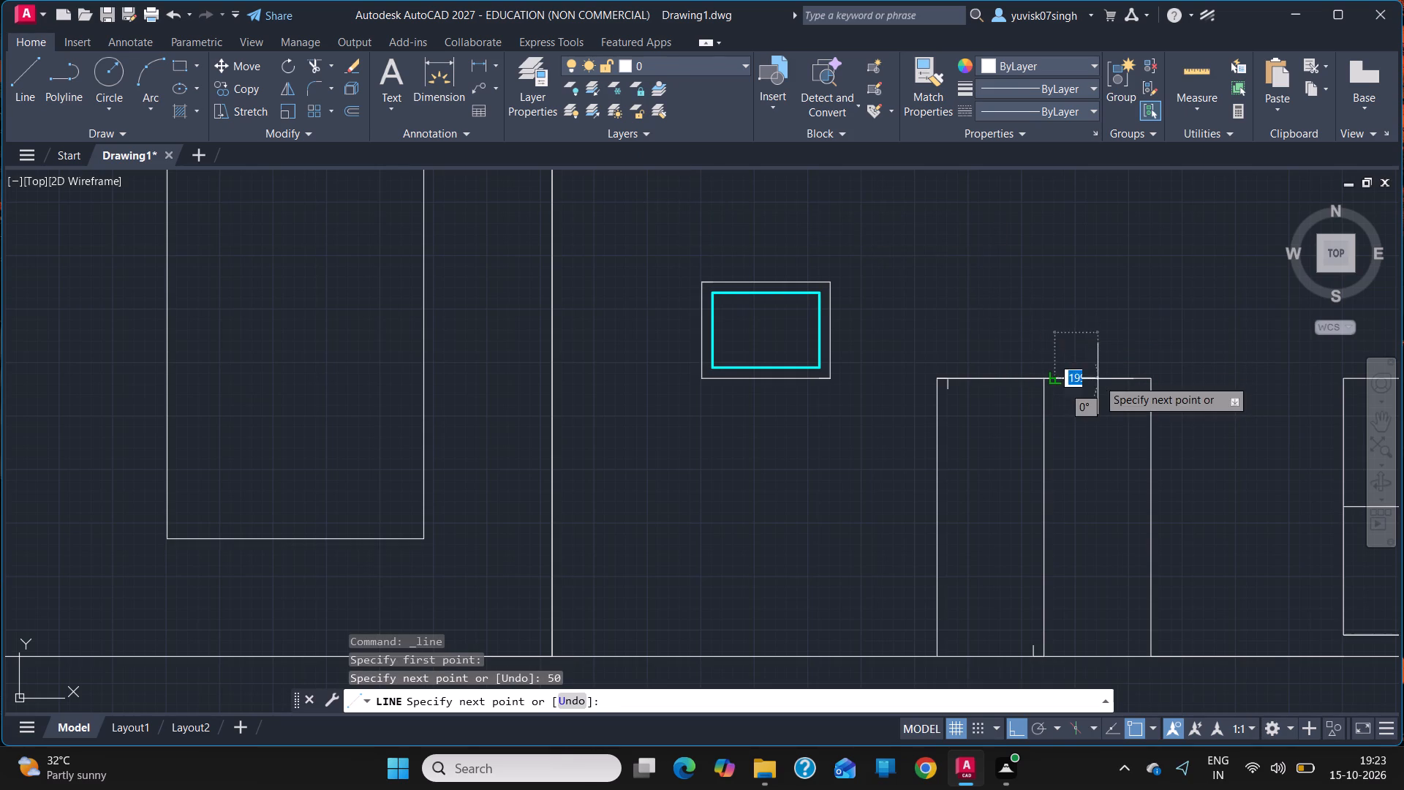
text(50)
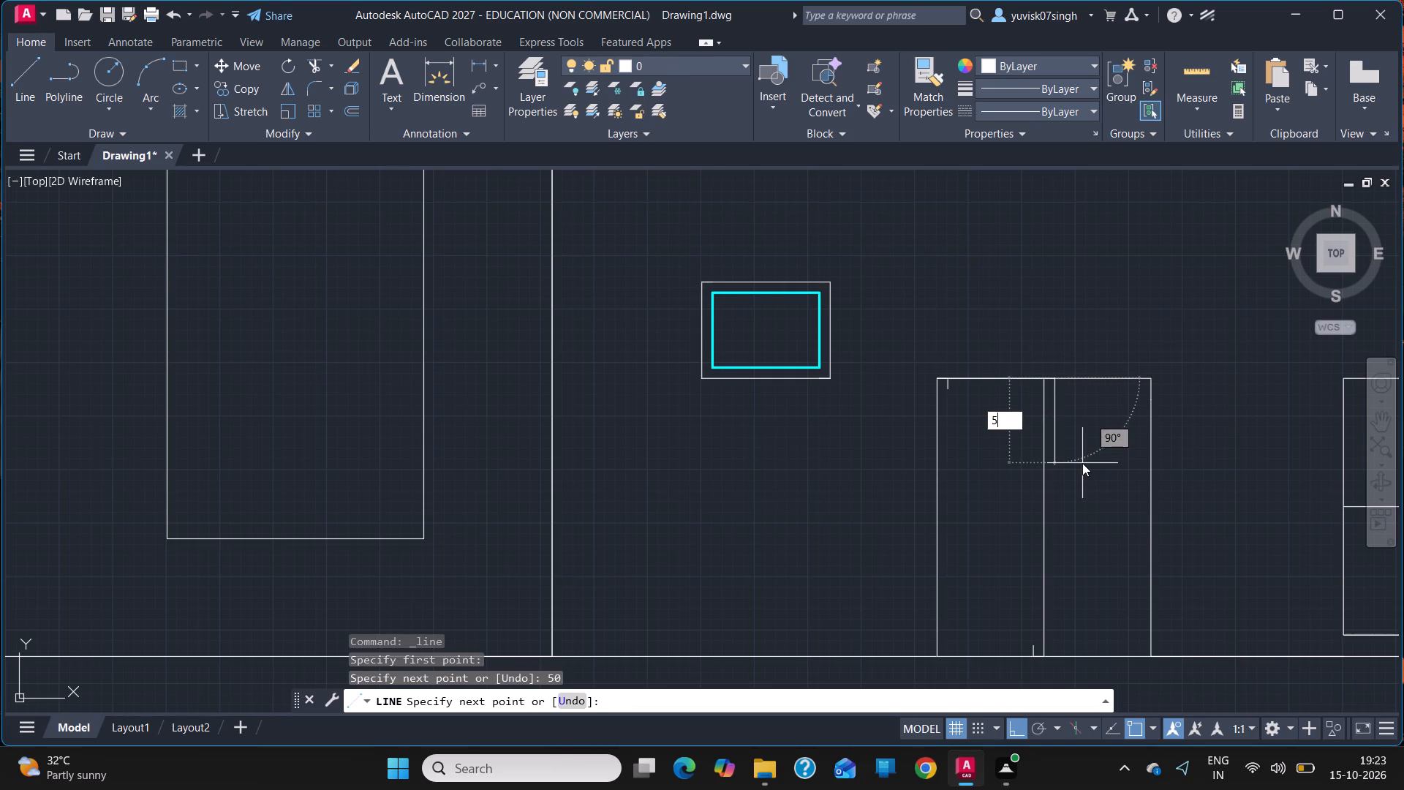
key(Return)
key(Escape)
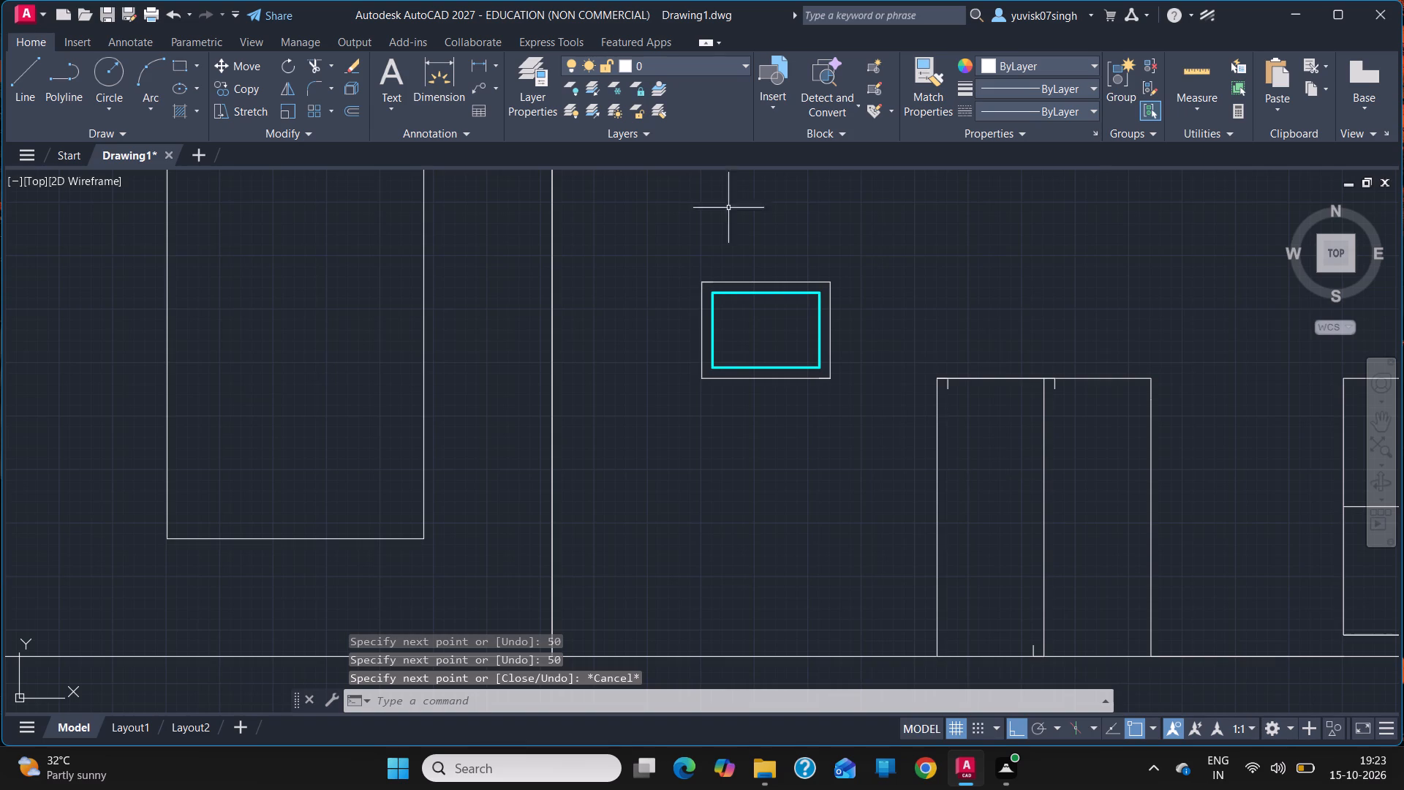
From the door's lower right corner, draw guide segments 50 to the left along the base line and 50 up.
click(28, 107)
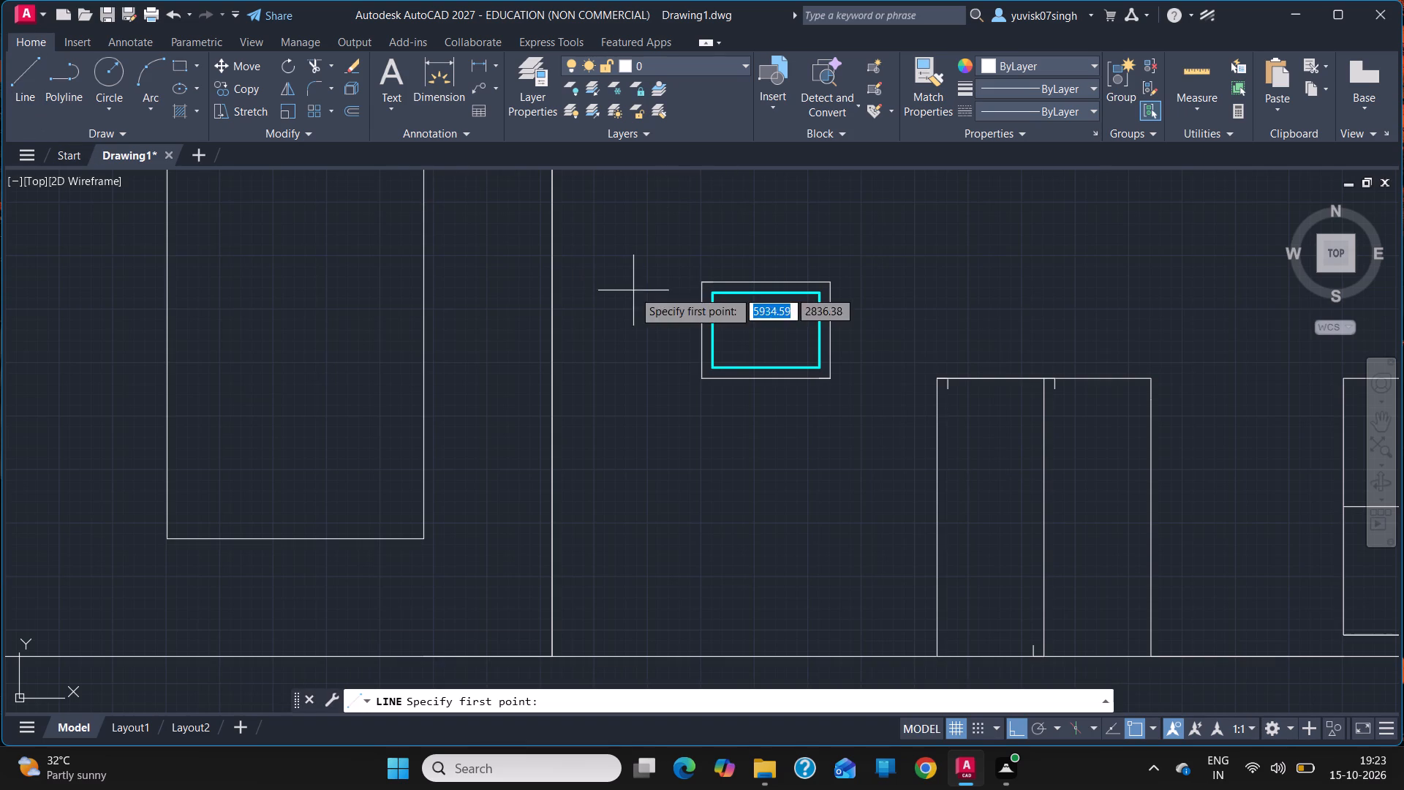
drag(1149, 658, 1094, 656)
text(50)
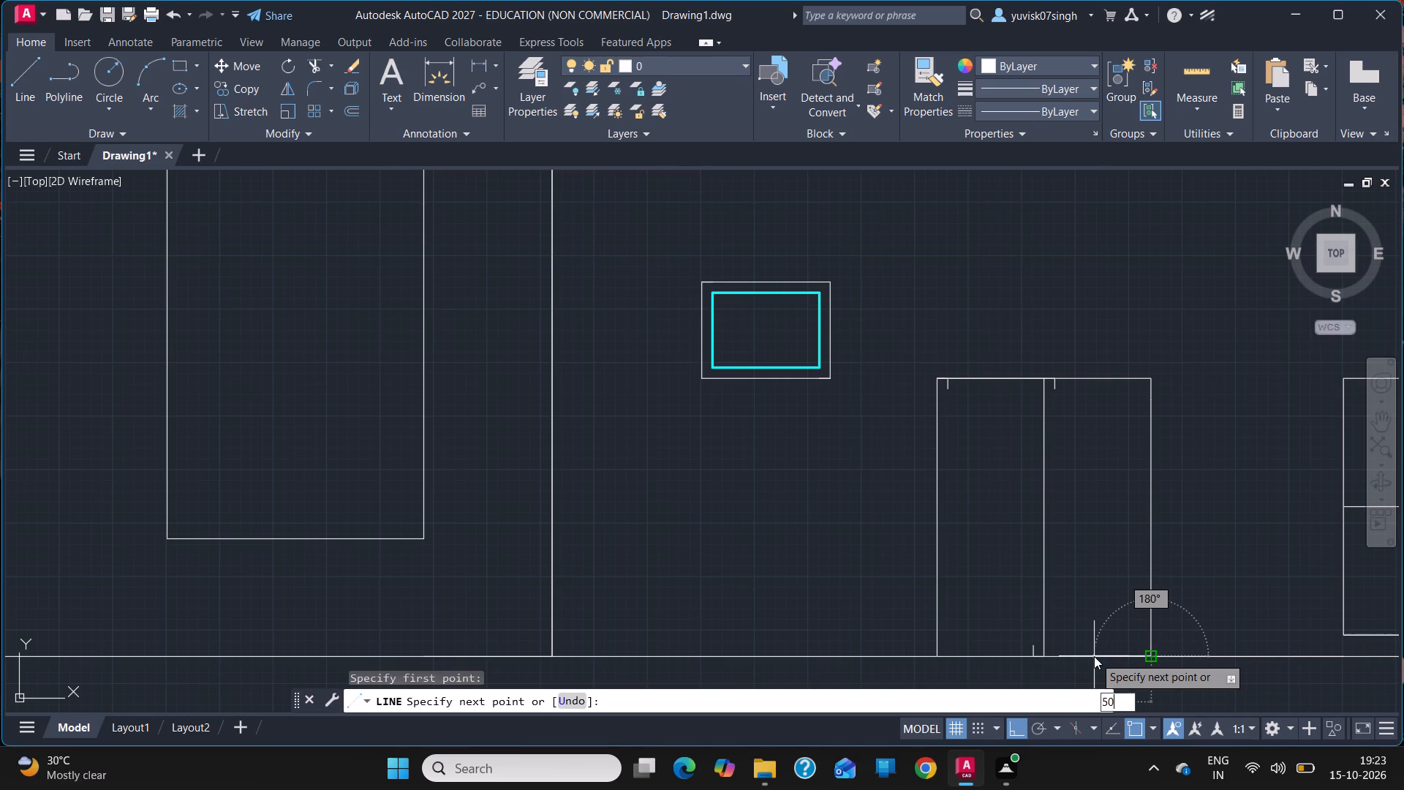
key(Return)
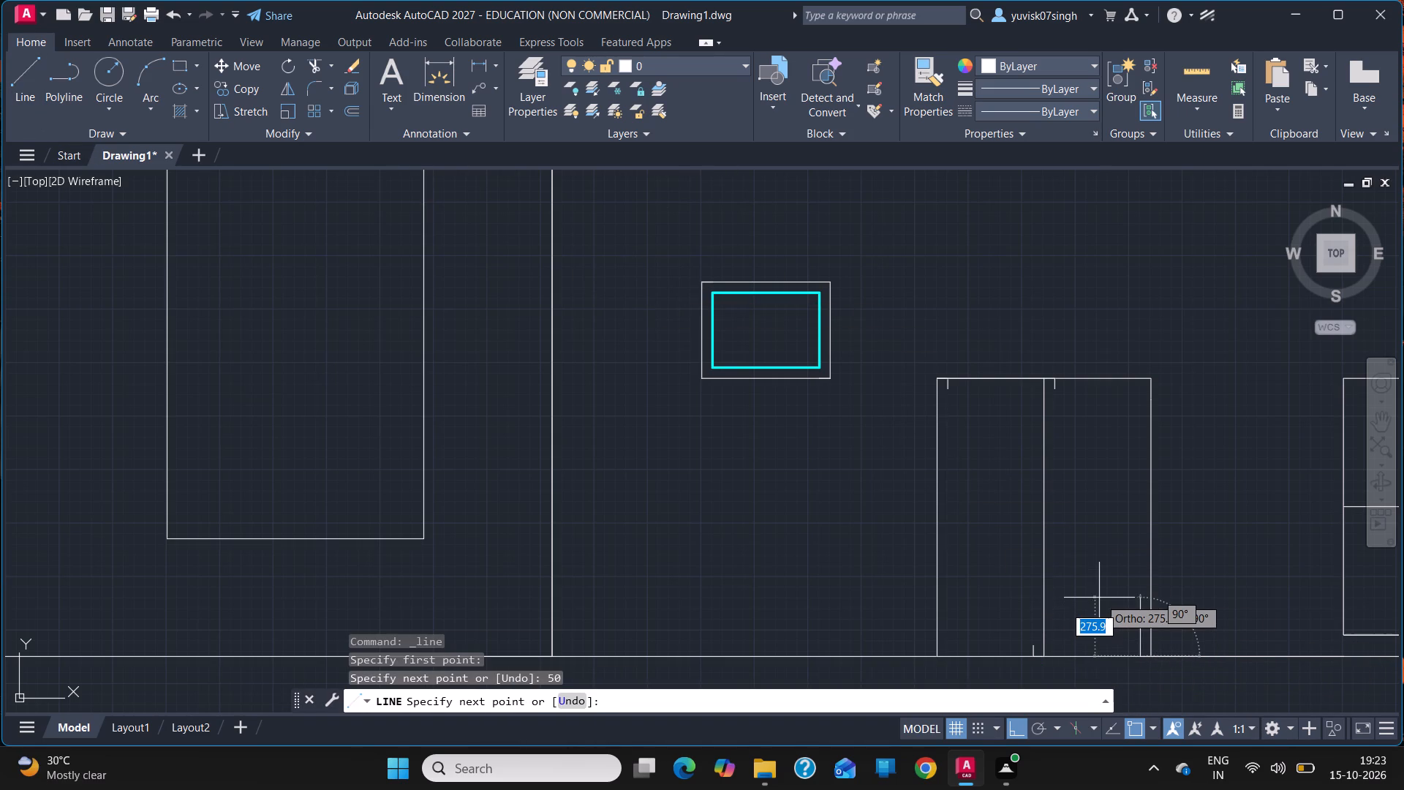
text(50)
key(Return)
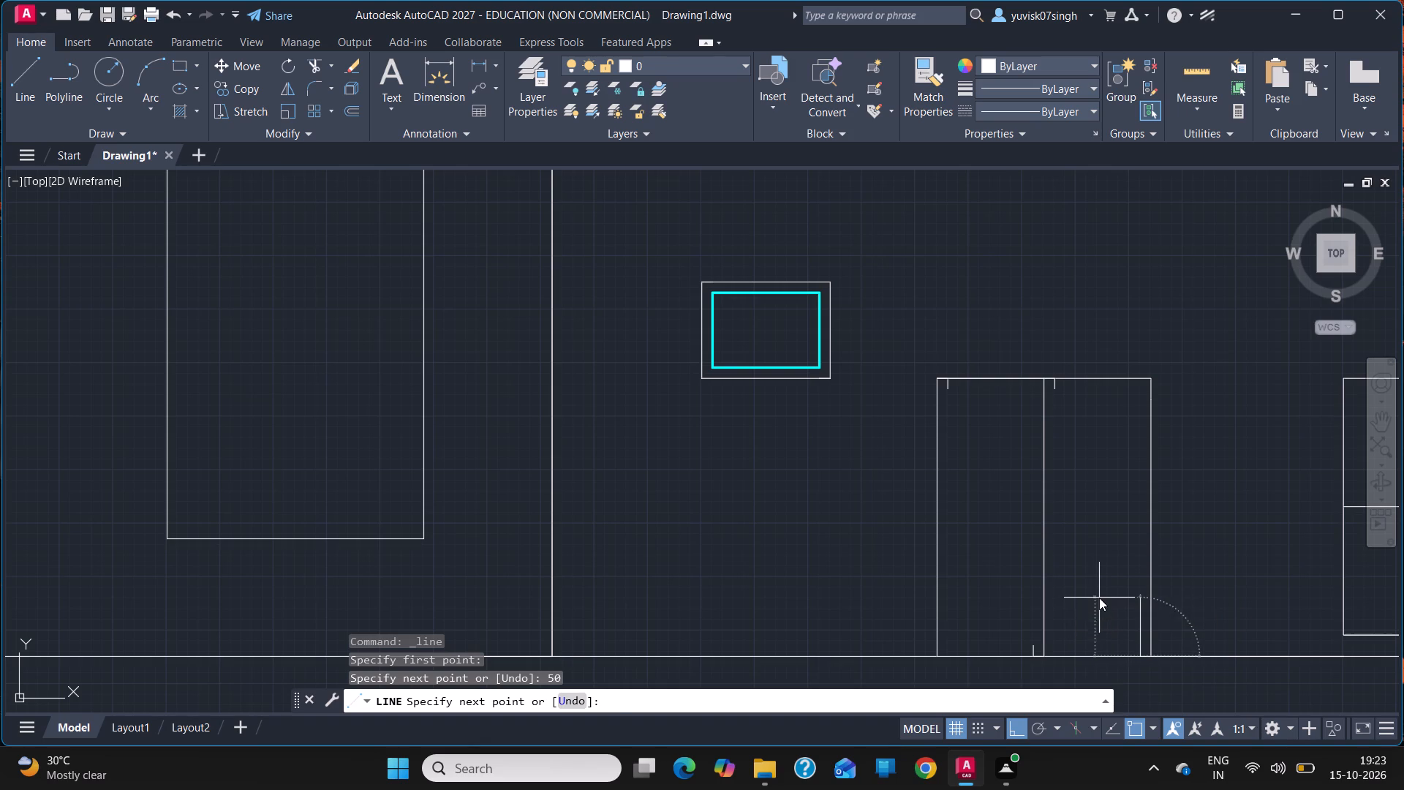
key(Escape)
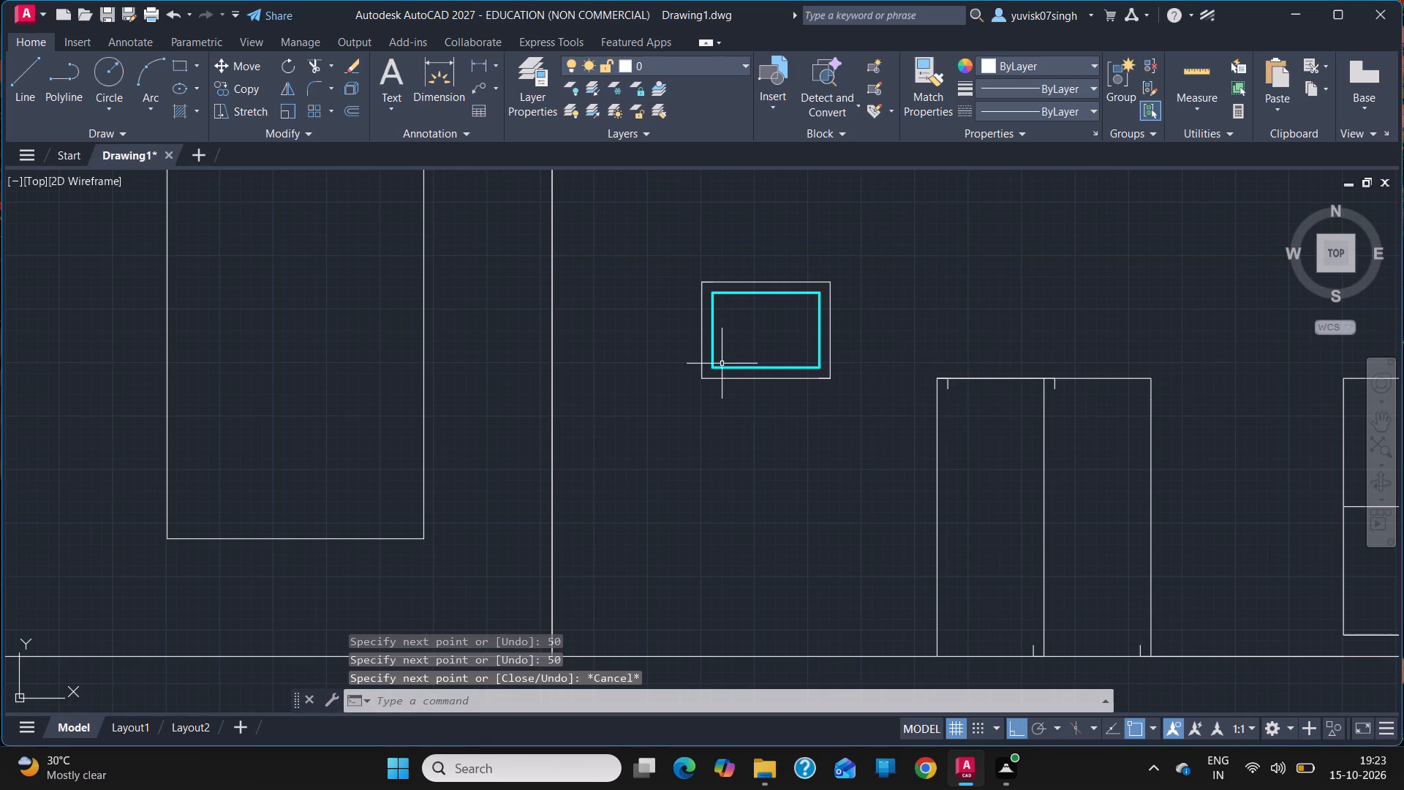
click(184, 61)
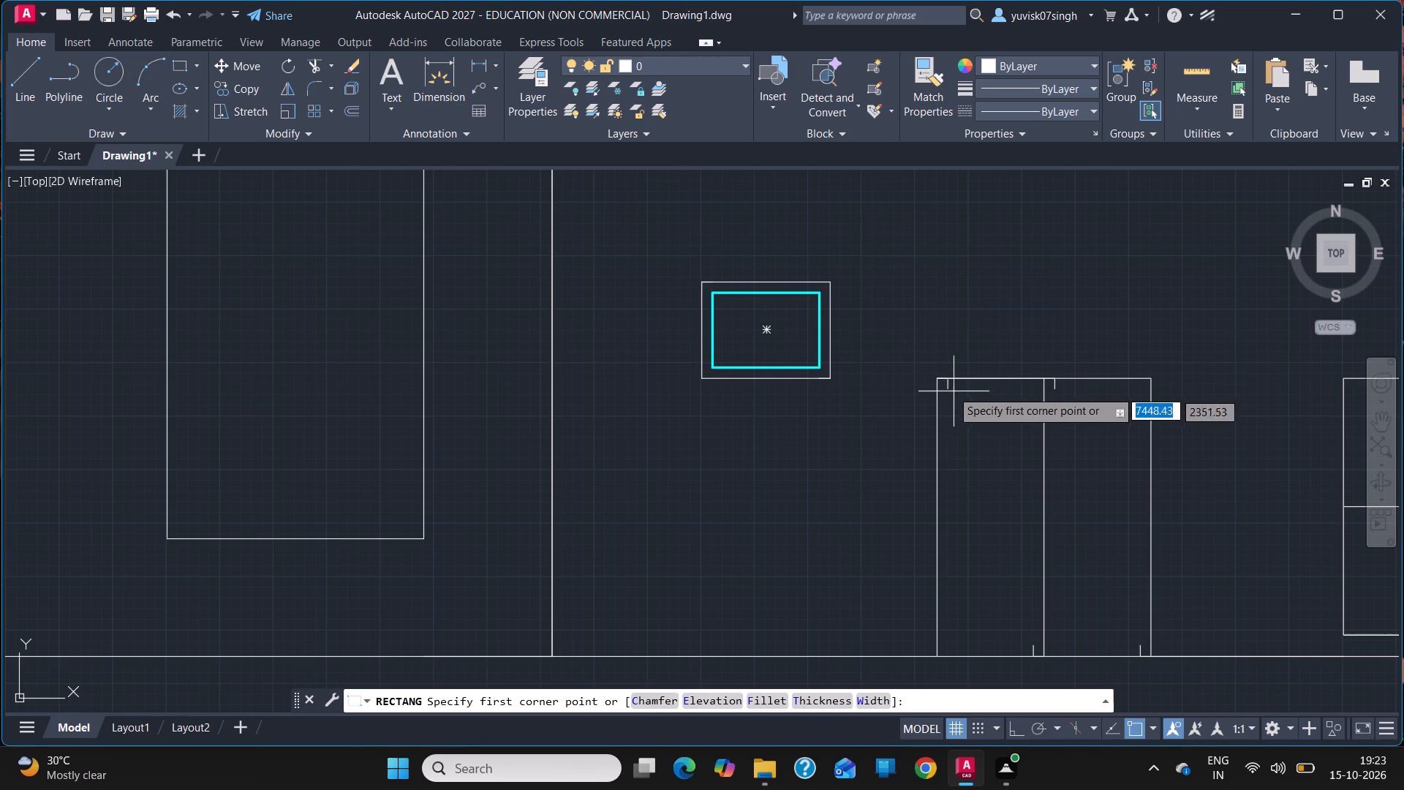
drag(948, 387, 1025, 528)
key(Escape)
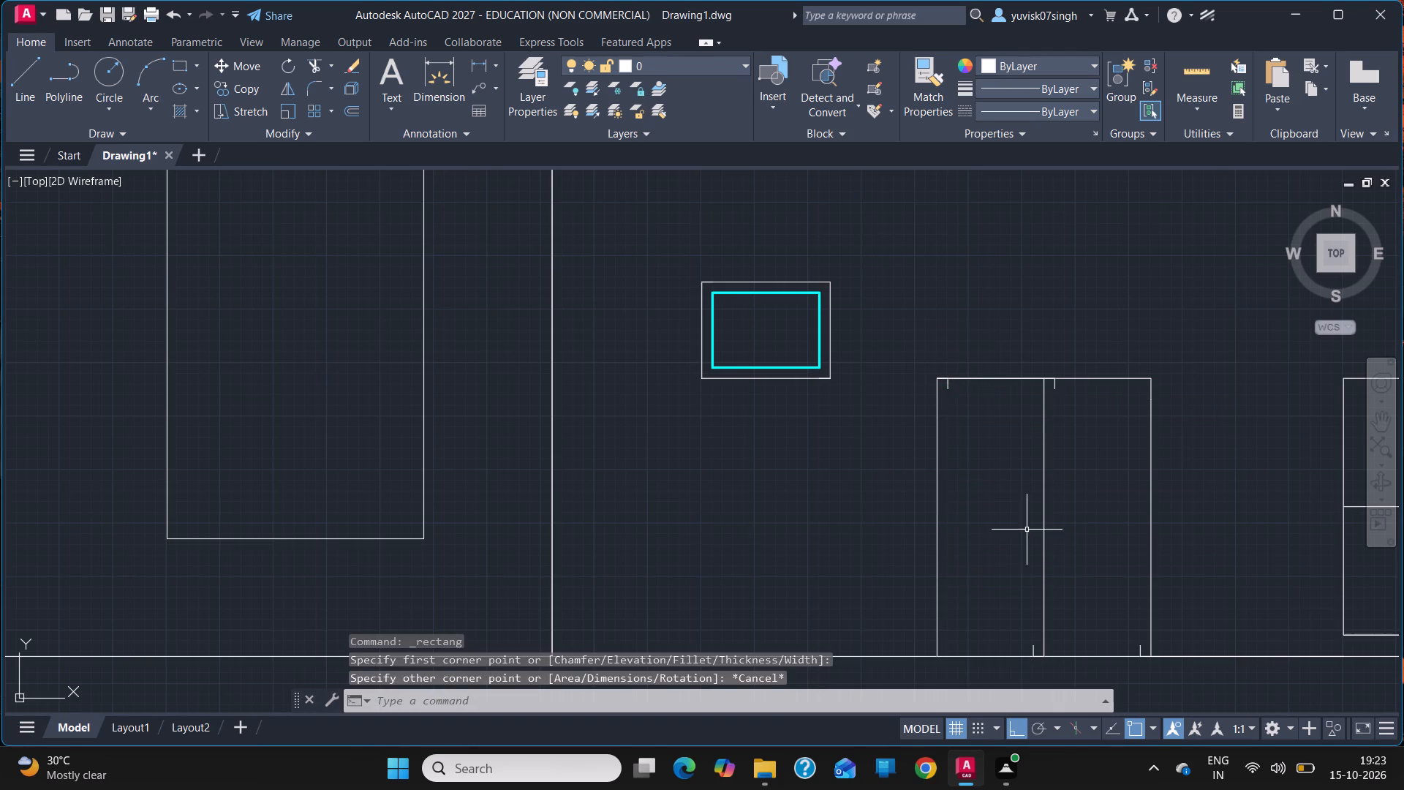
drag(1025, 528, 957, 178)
Set the current lineweight to 0.30 mm and the current colour to Cyan.
click(1019, 92)
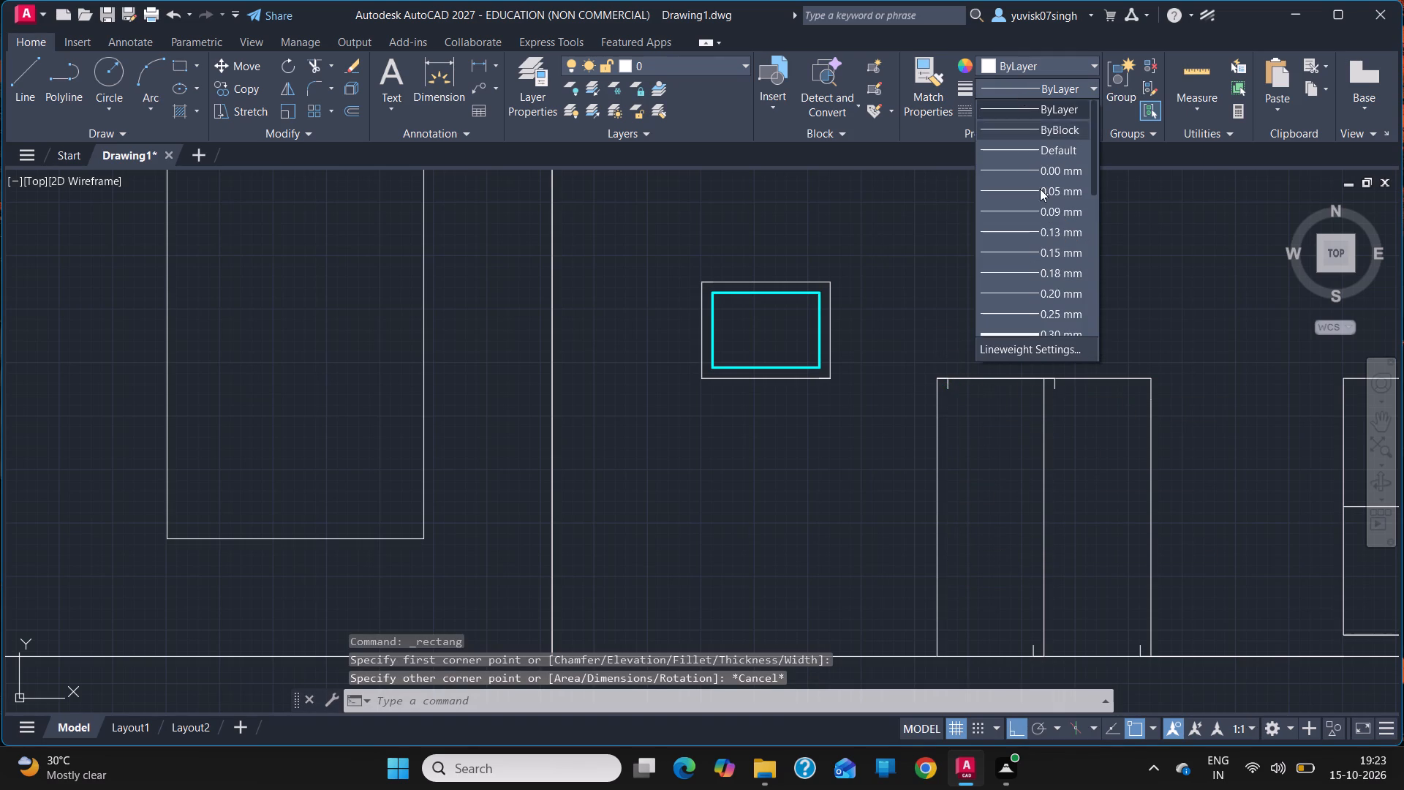
click(1027, 320)
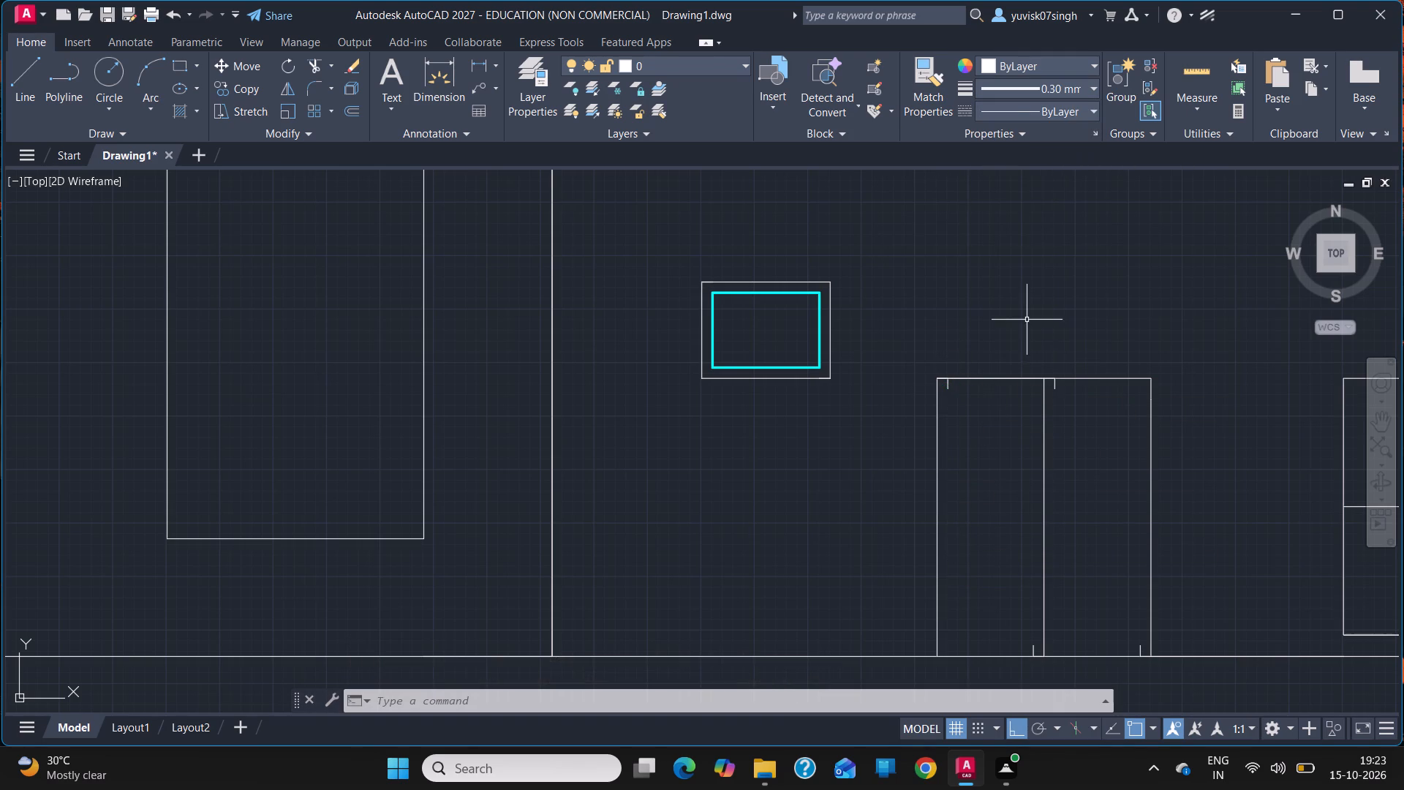
click(1057, 90)
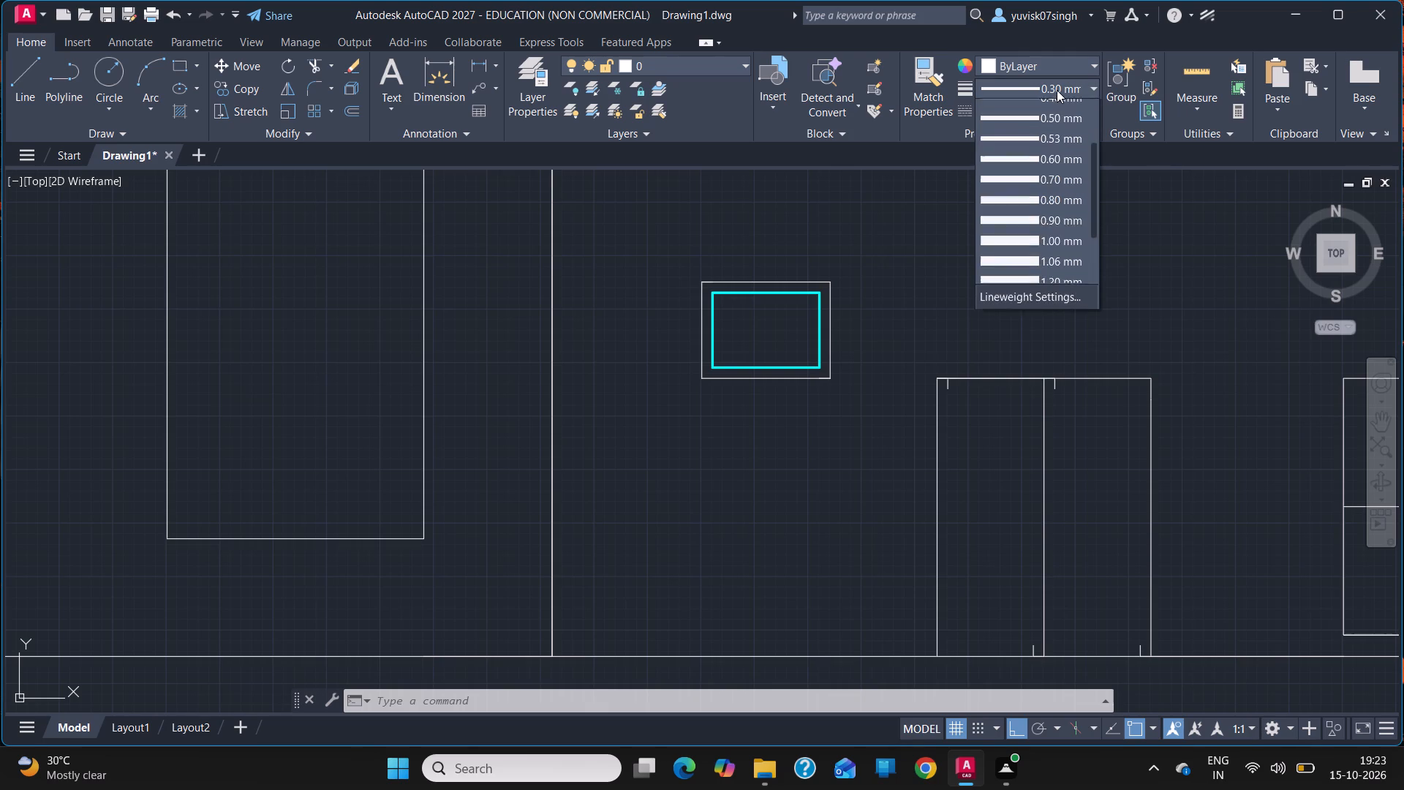
click(1015, 348)
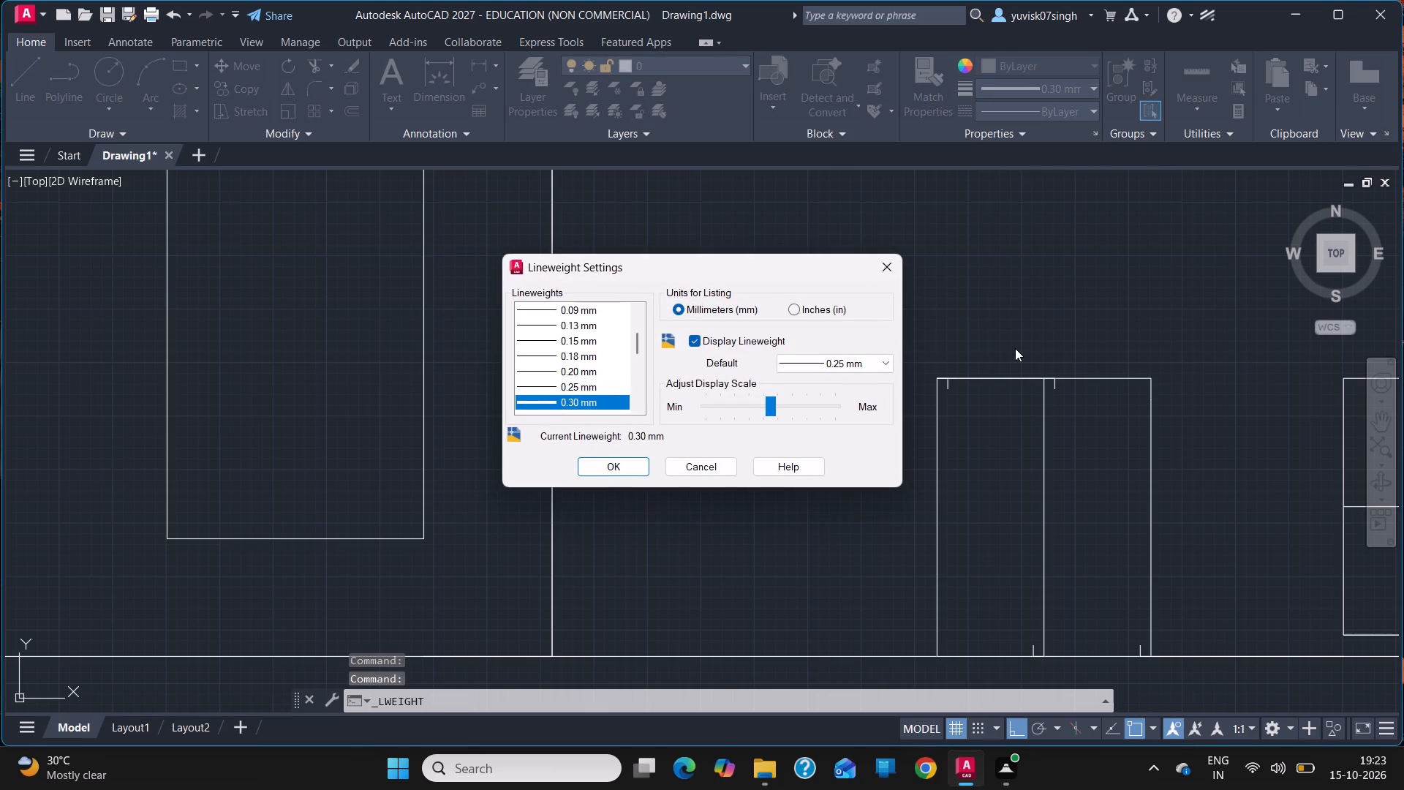
click(624, 467)
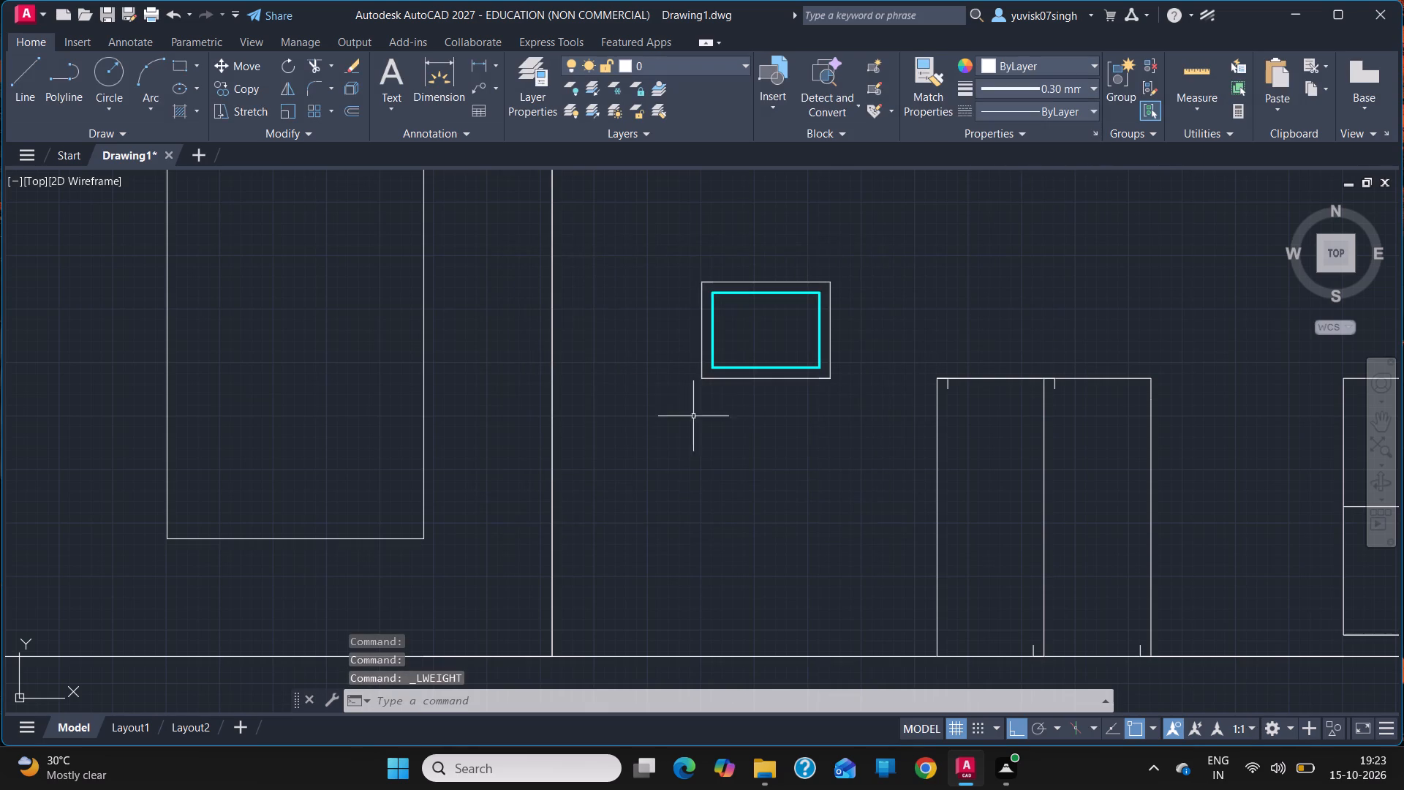
click(1001, 67)
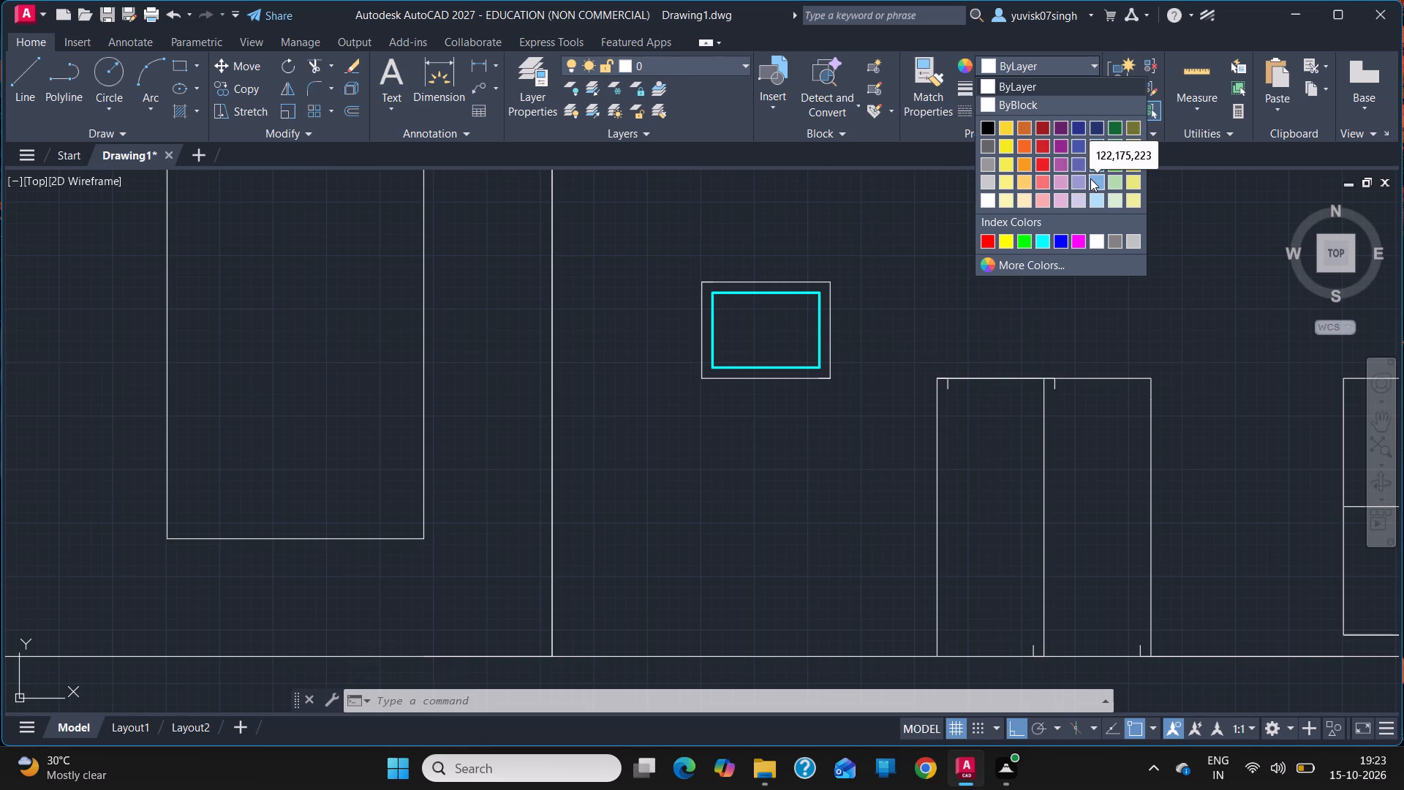
click(1037, 242)
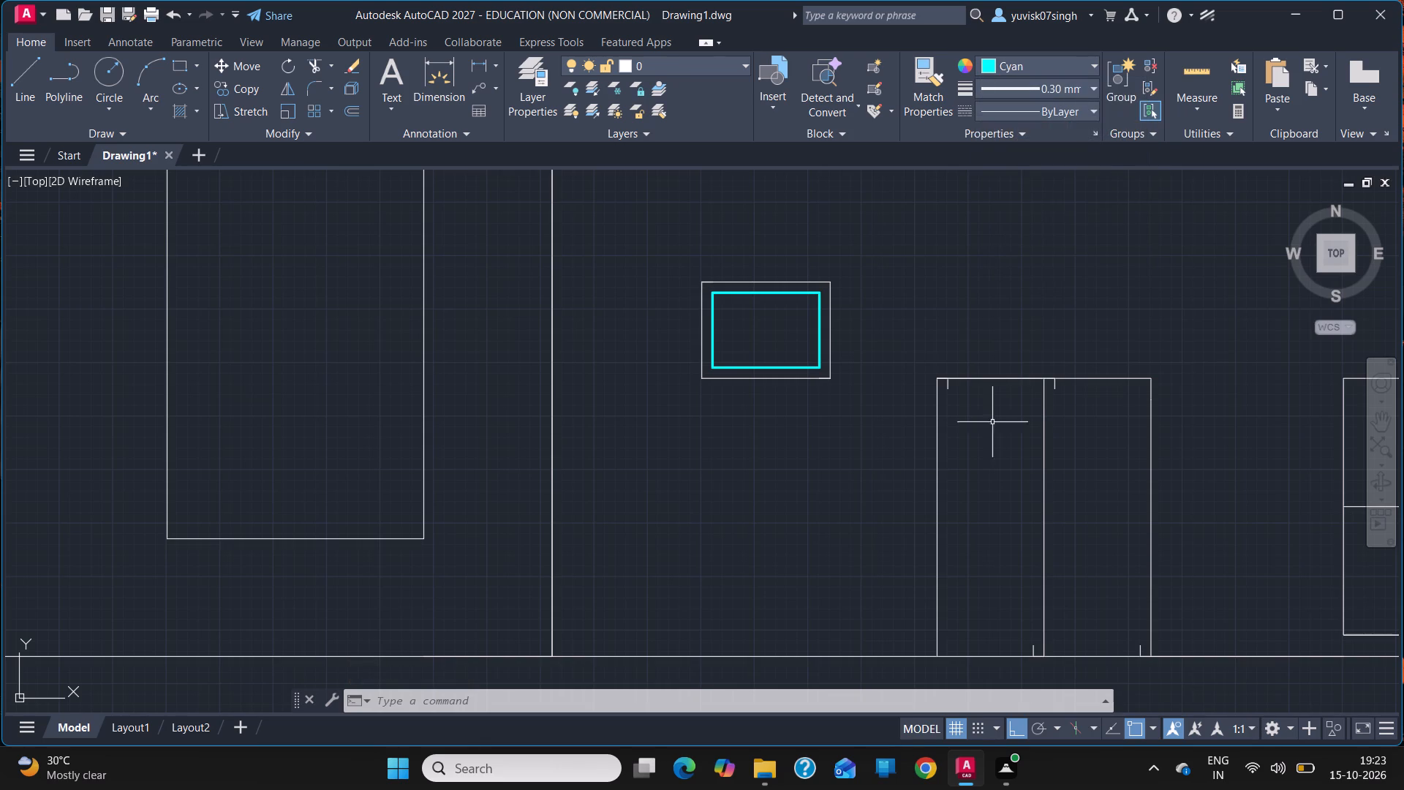
Draw a 400 by 1200 inner rectangle in each door leaf, from its upper left guide end to its lower right guide end.
click(174, 73)
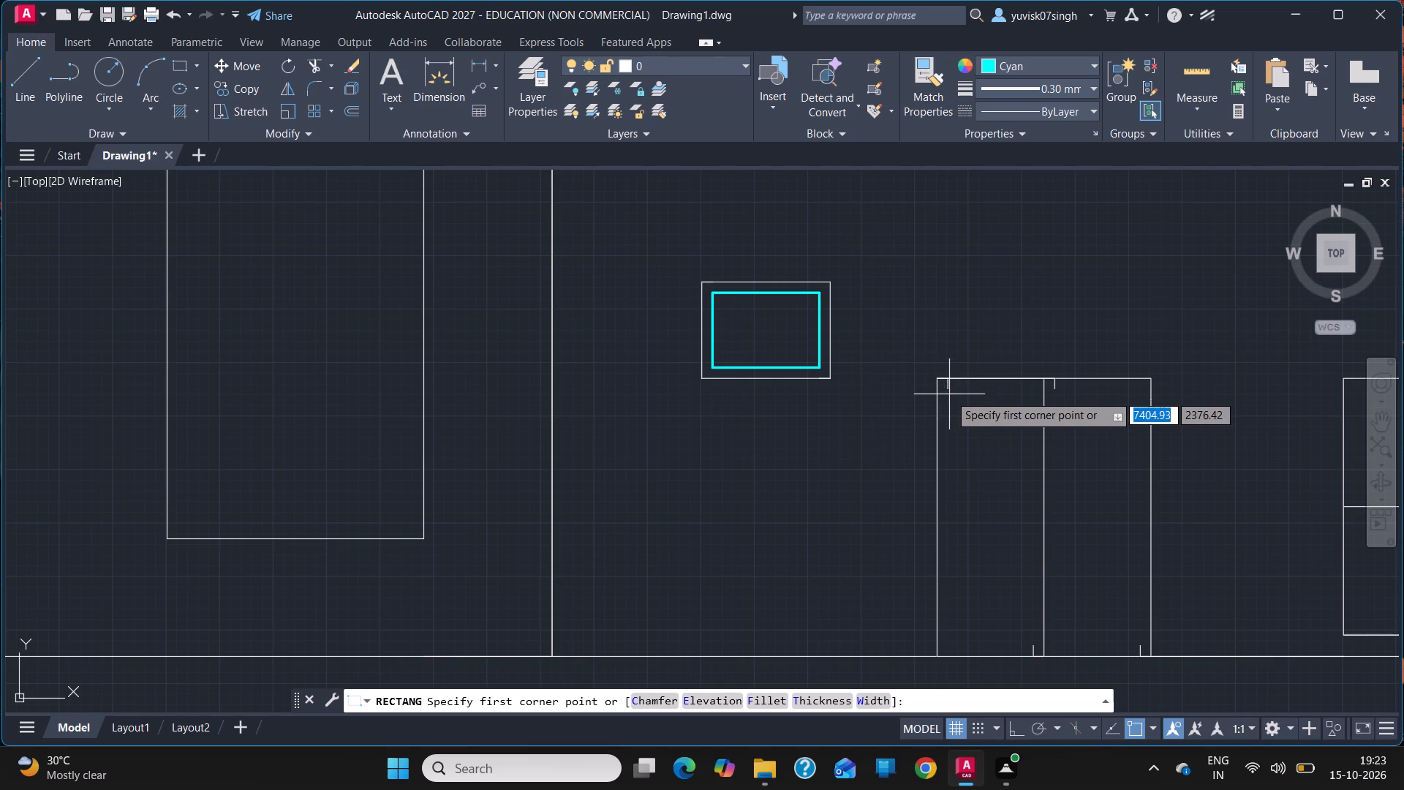
drag(947, 394, 1033, 645)
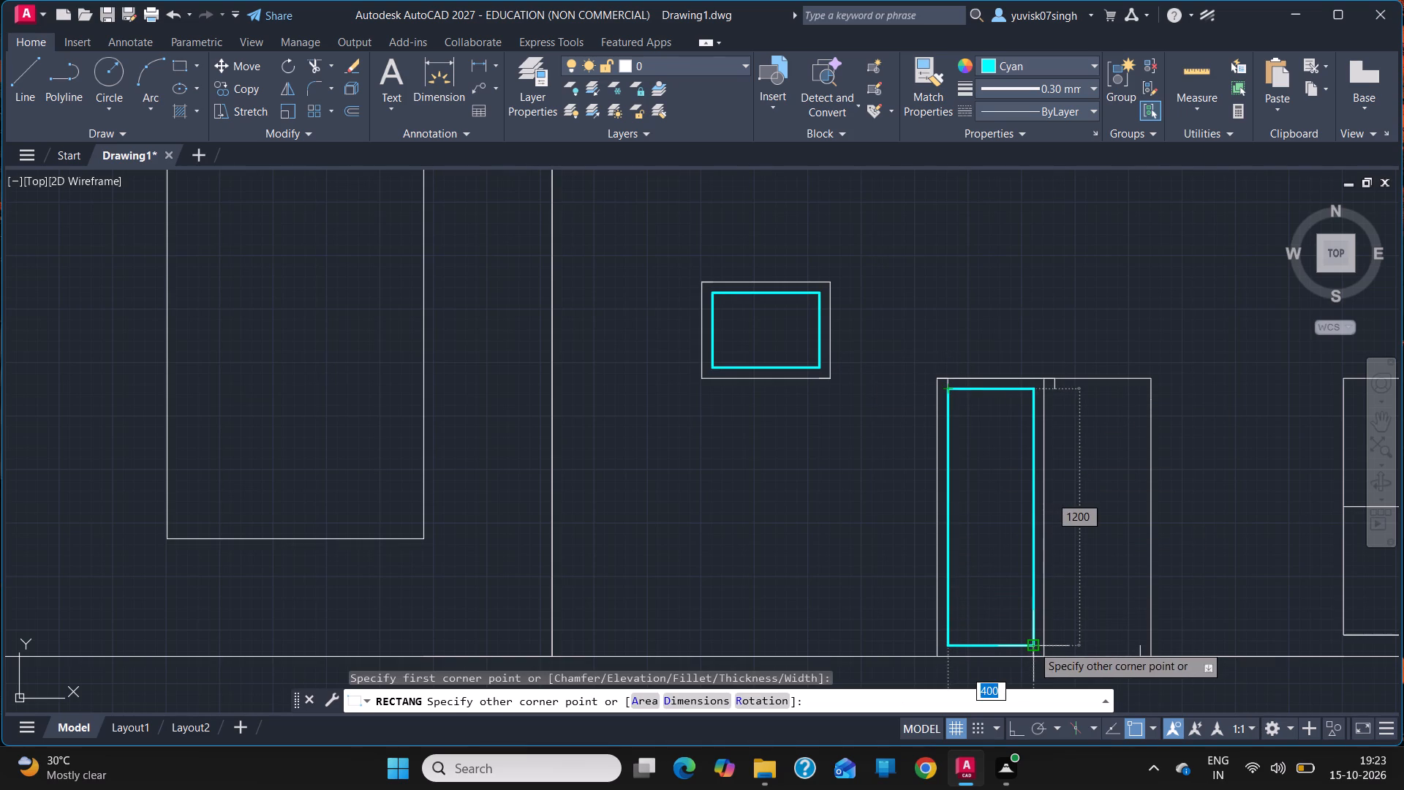
click(1033, 645)
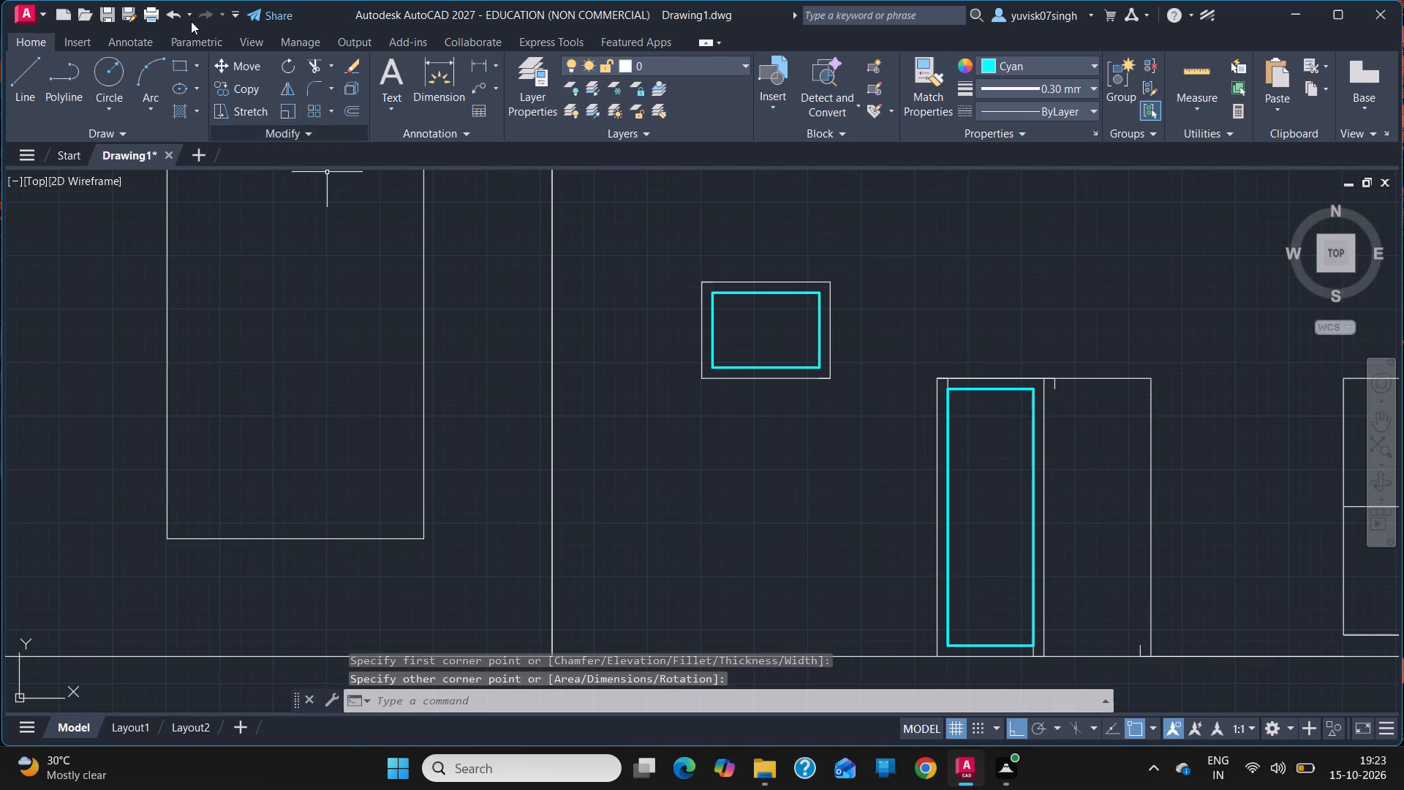
click(174, 69)
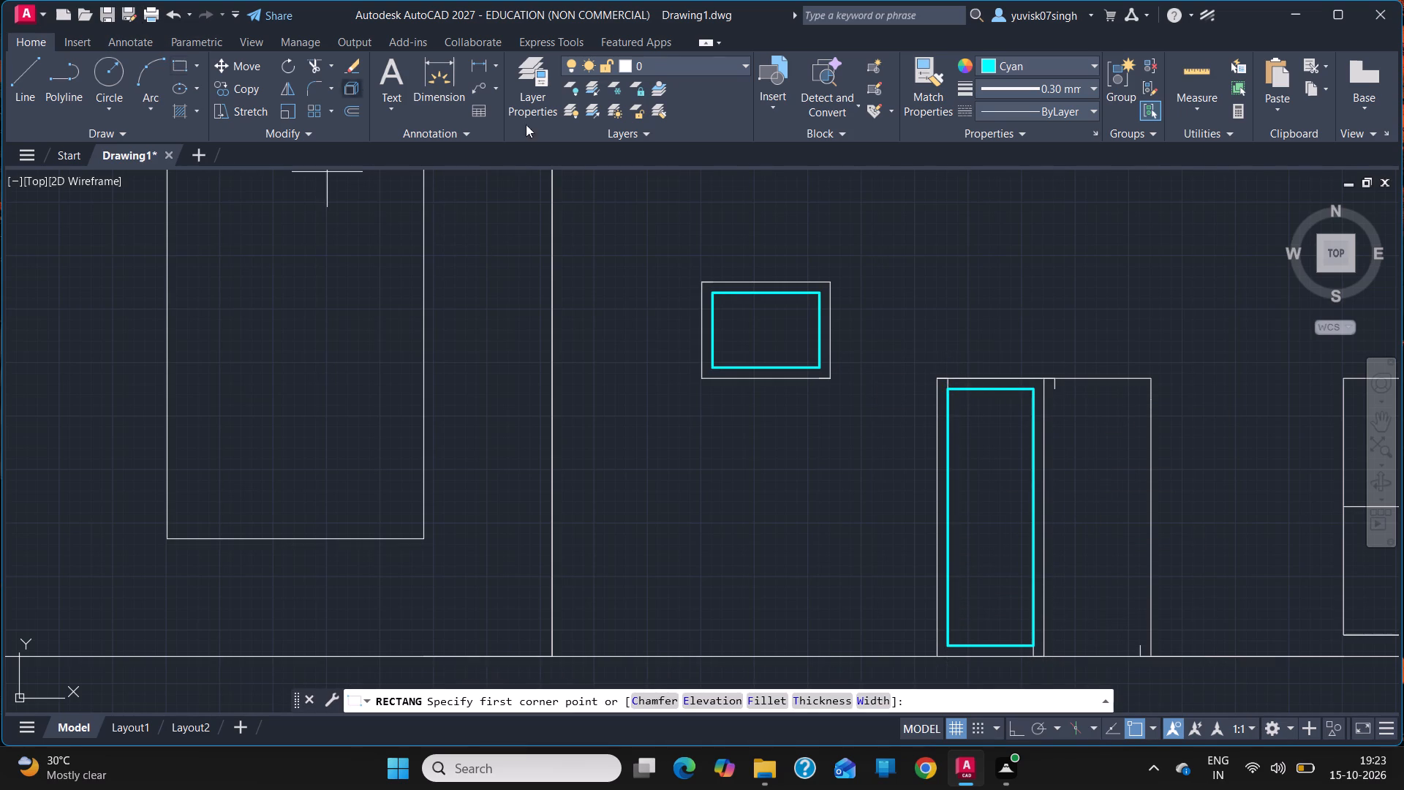
click(1055, 391)
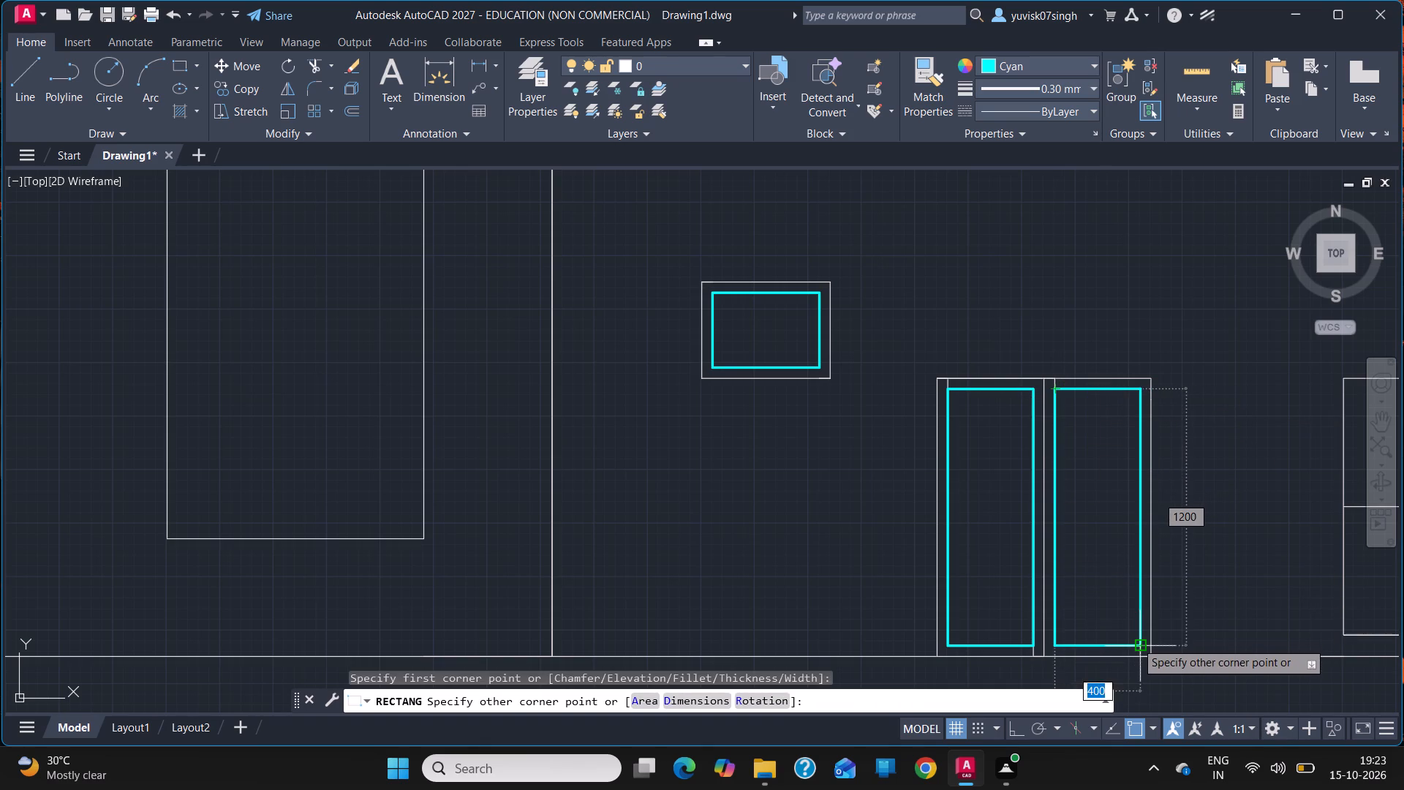
click(1136, 642)
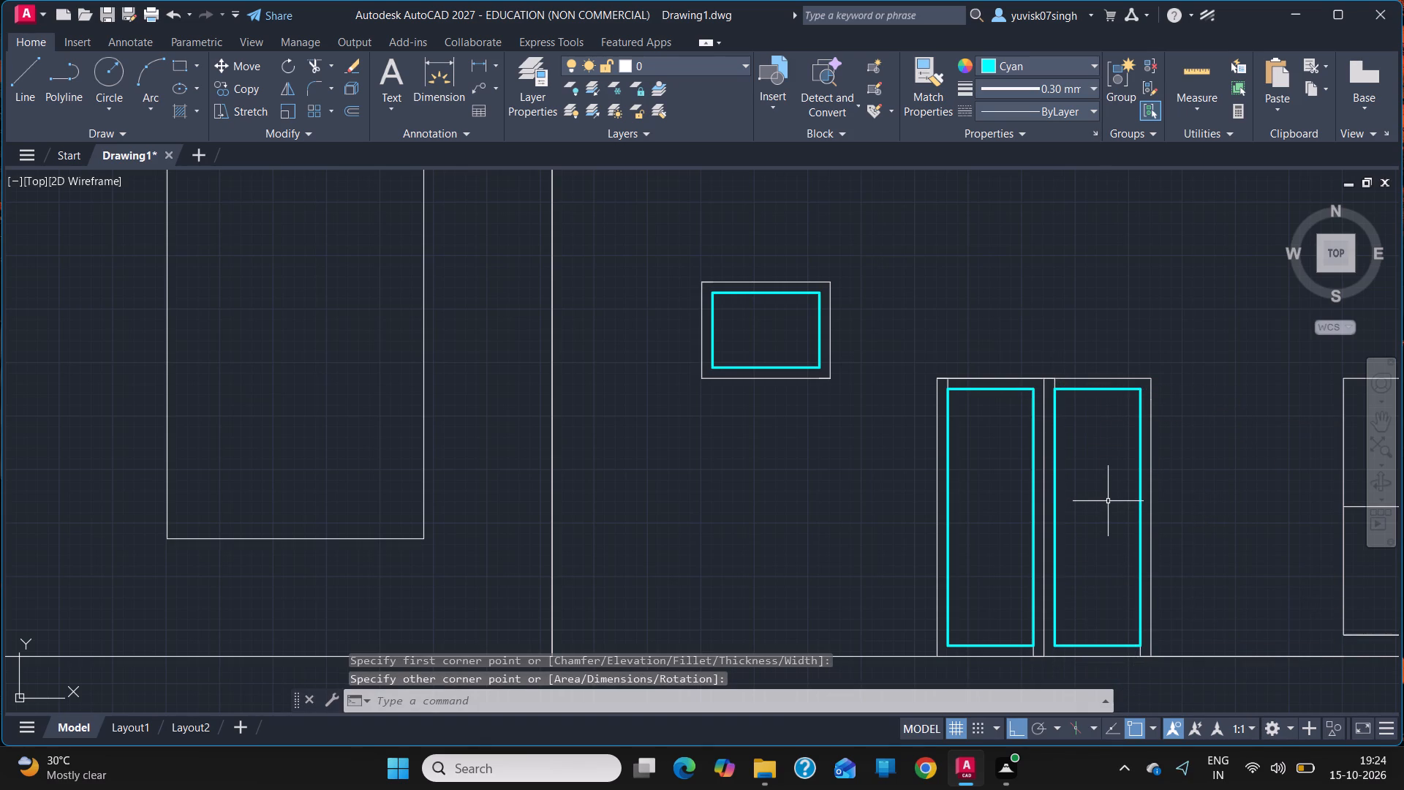
key(Escape)
Set the current lineweight and the current colour back to ByLayer.
click(1065, 81)
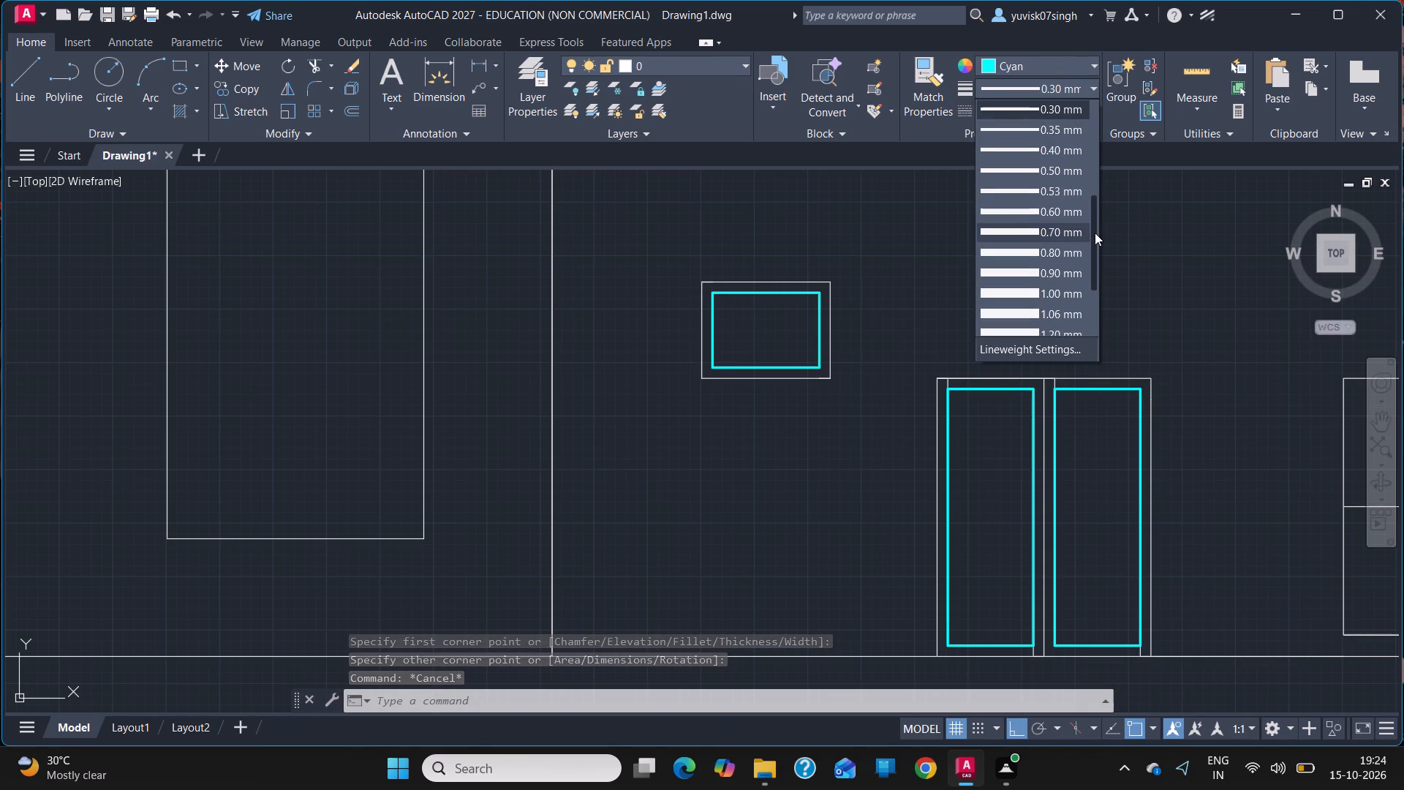
drag(1095, 233, 1063, 20)
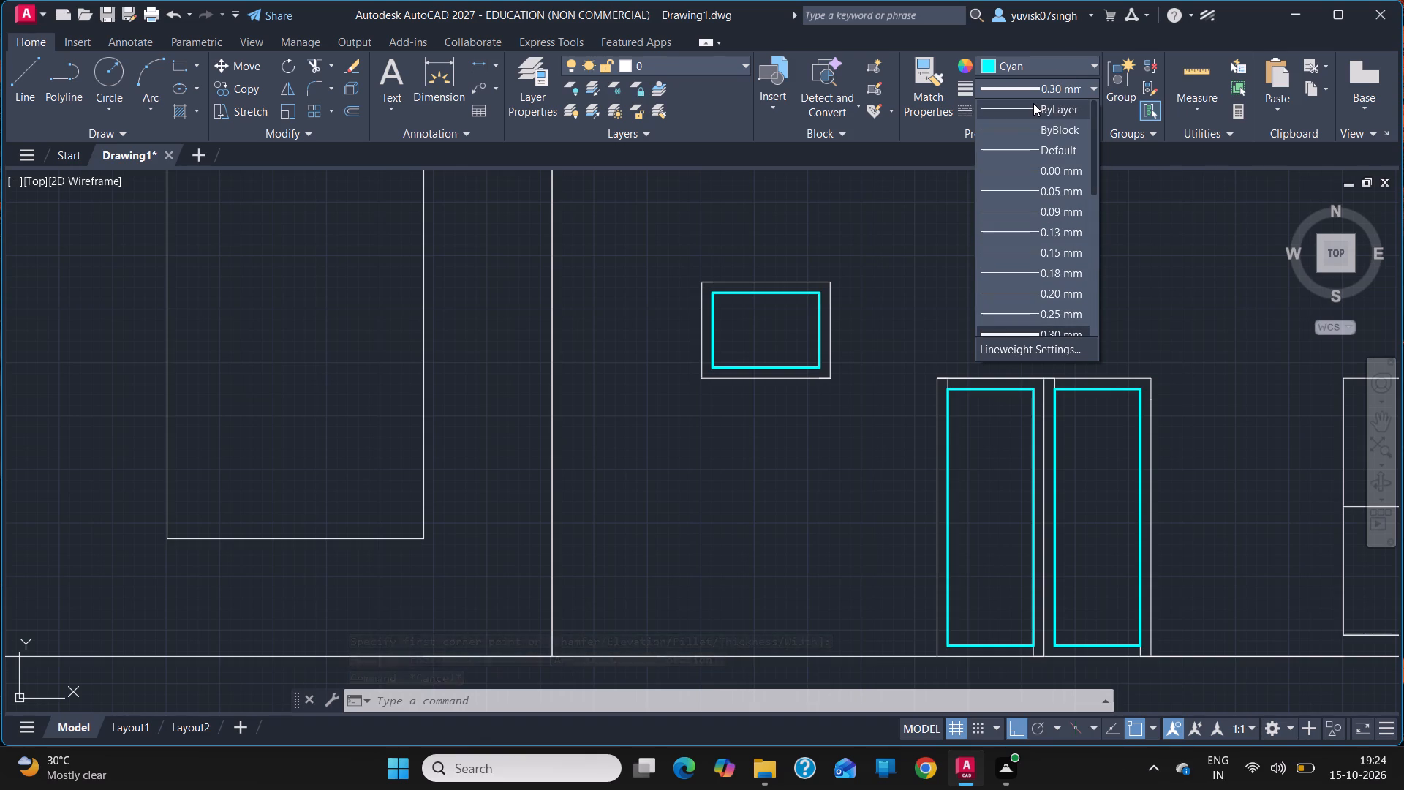
click(1031, 103)
click(1043, 67)
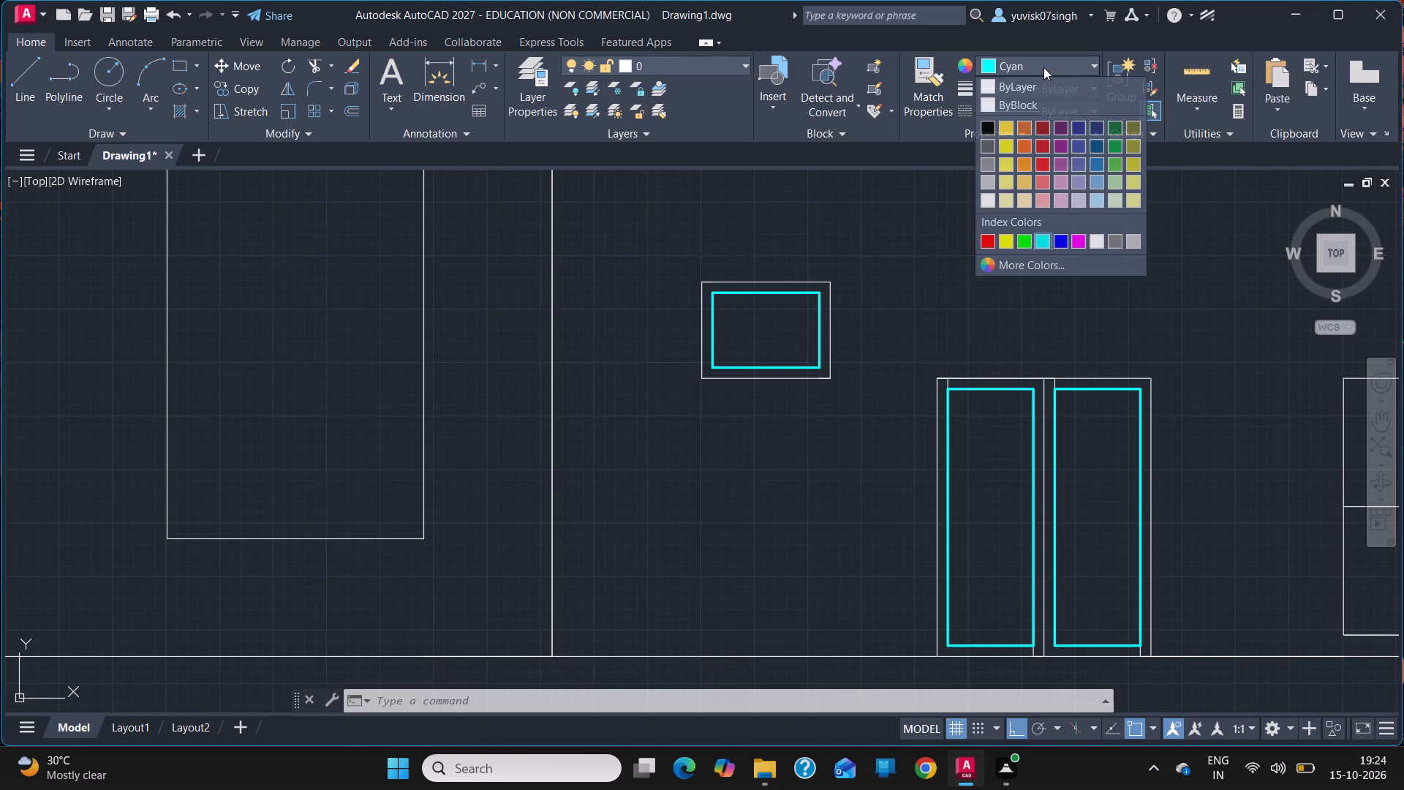
click(1000, 89)
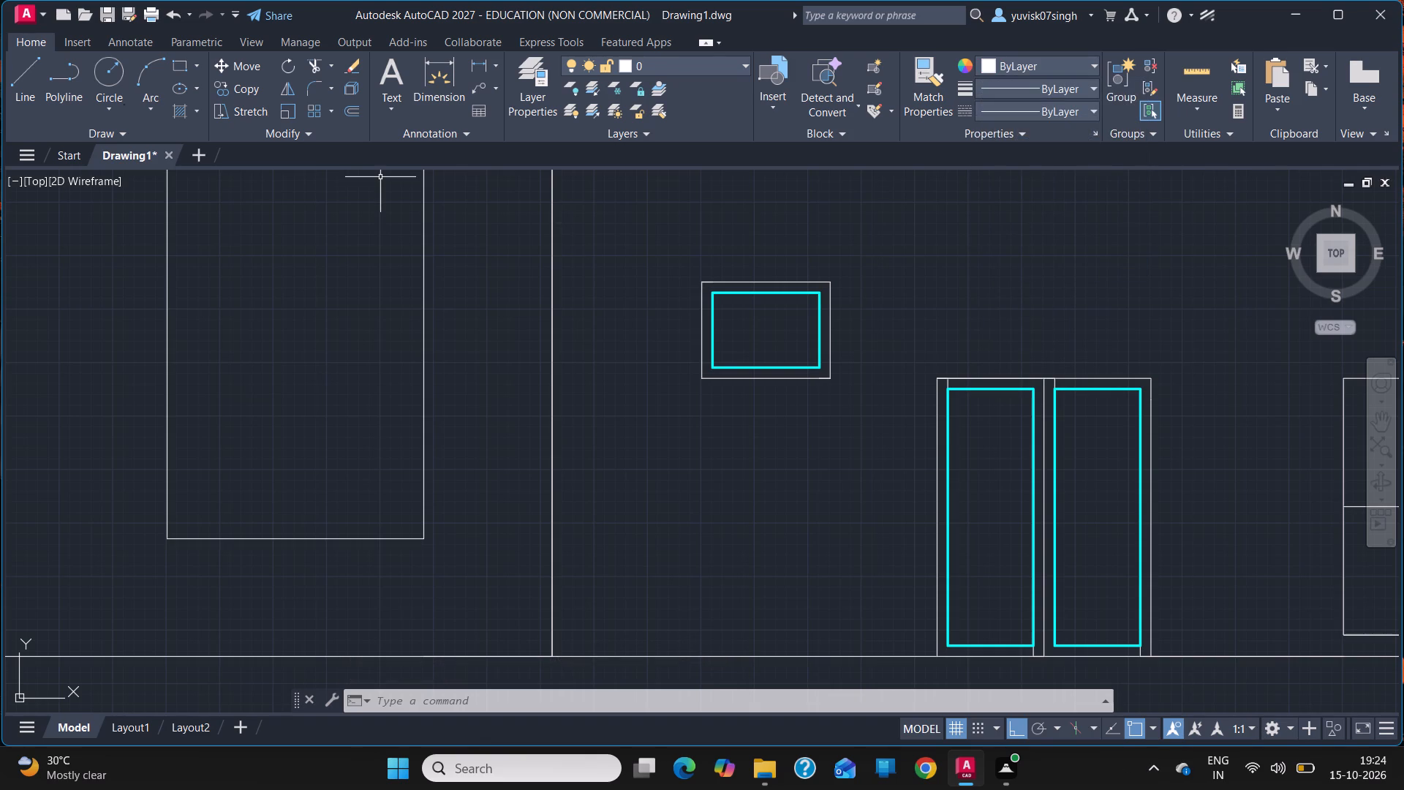
Draw two horizontal lines across the door's centre line, joining the inner rectangles' facing top corners and facing bottom corners.
click(28, 80)
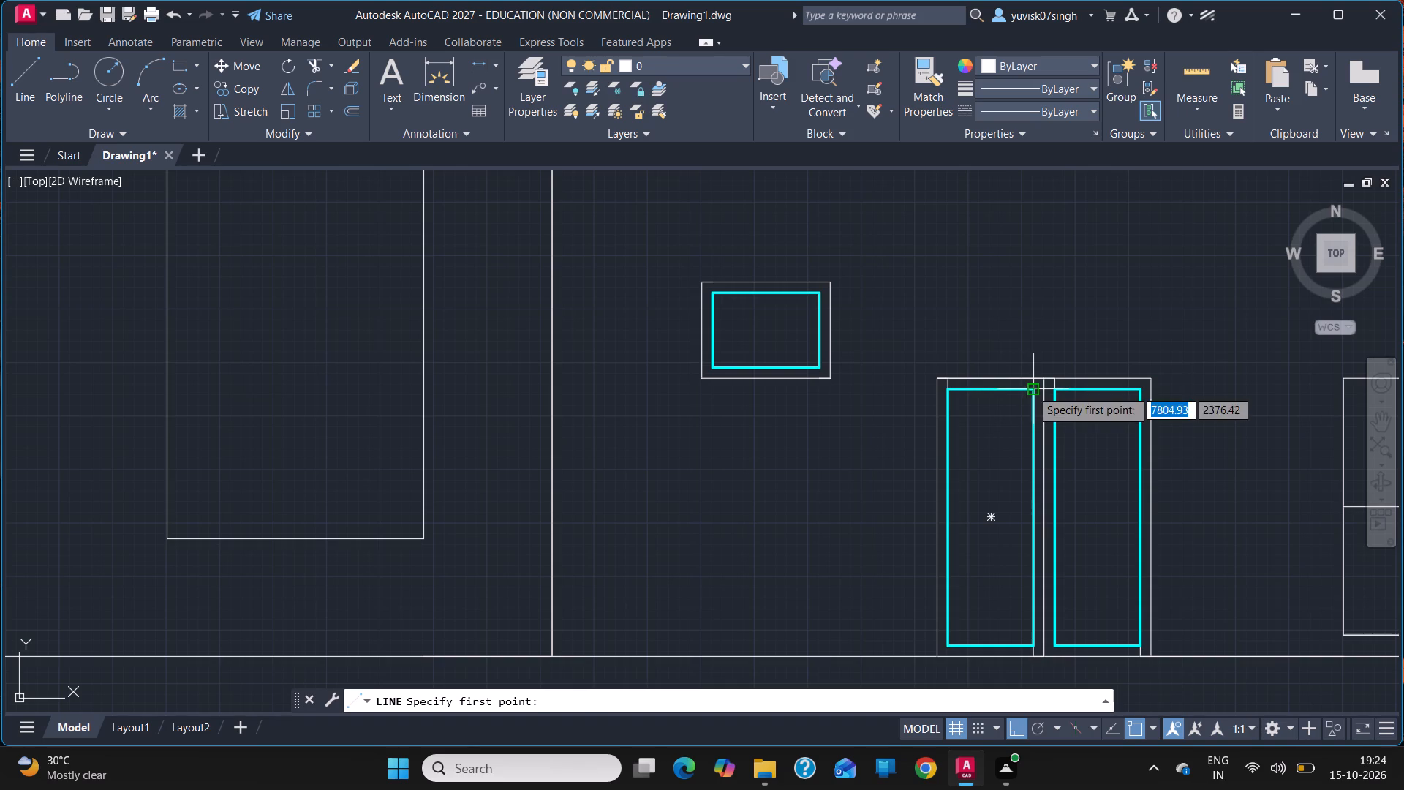
drag(1031, 389, 1055, 388)
click(1055, 388)
key(Escape)
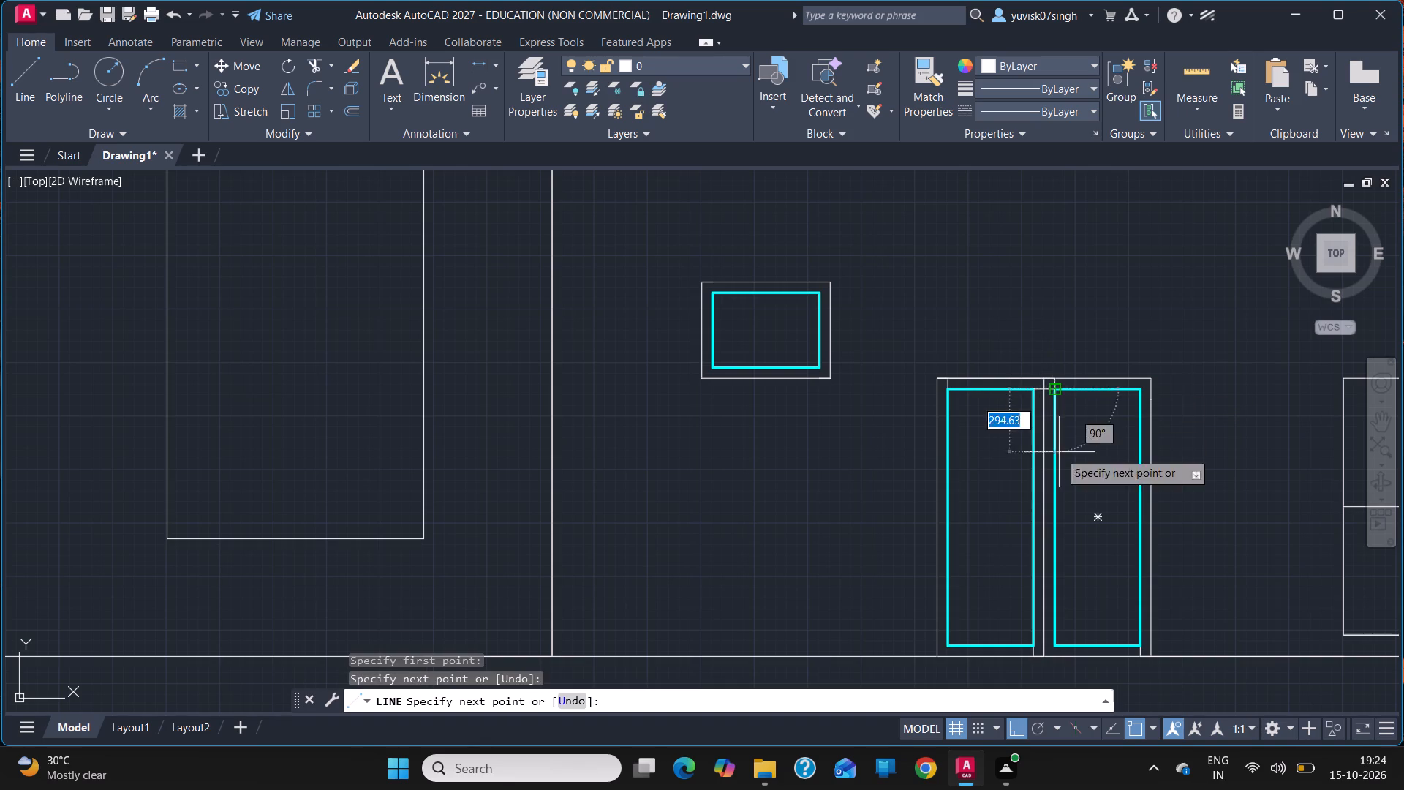
right_click(905, 287)
click(928, 296)
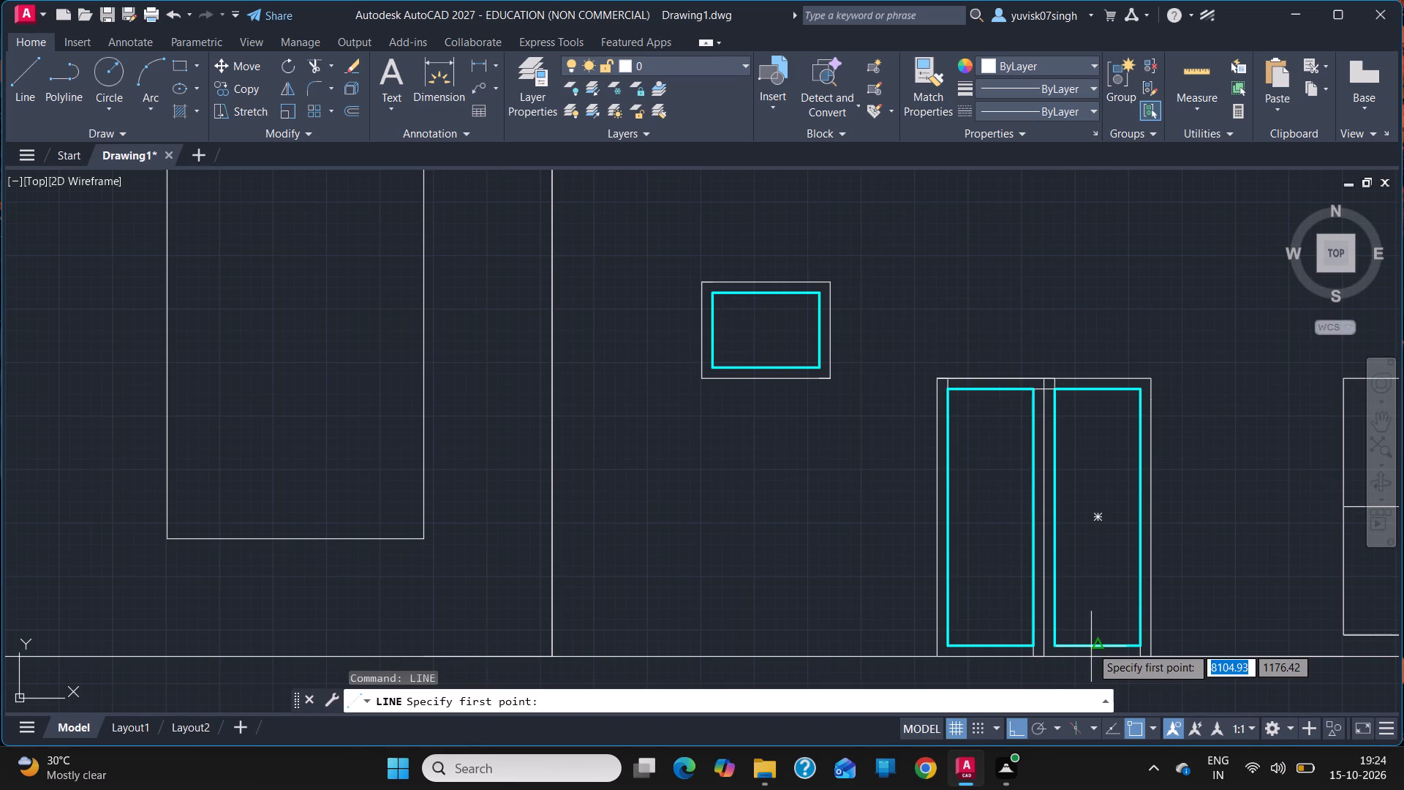
drag(1056, 648, 1030, 650)
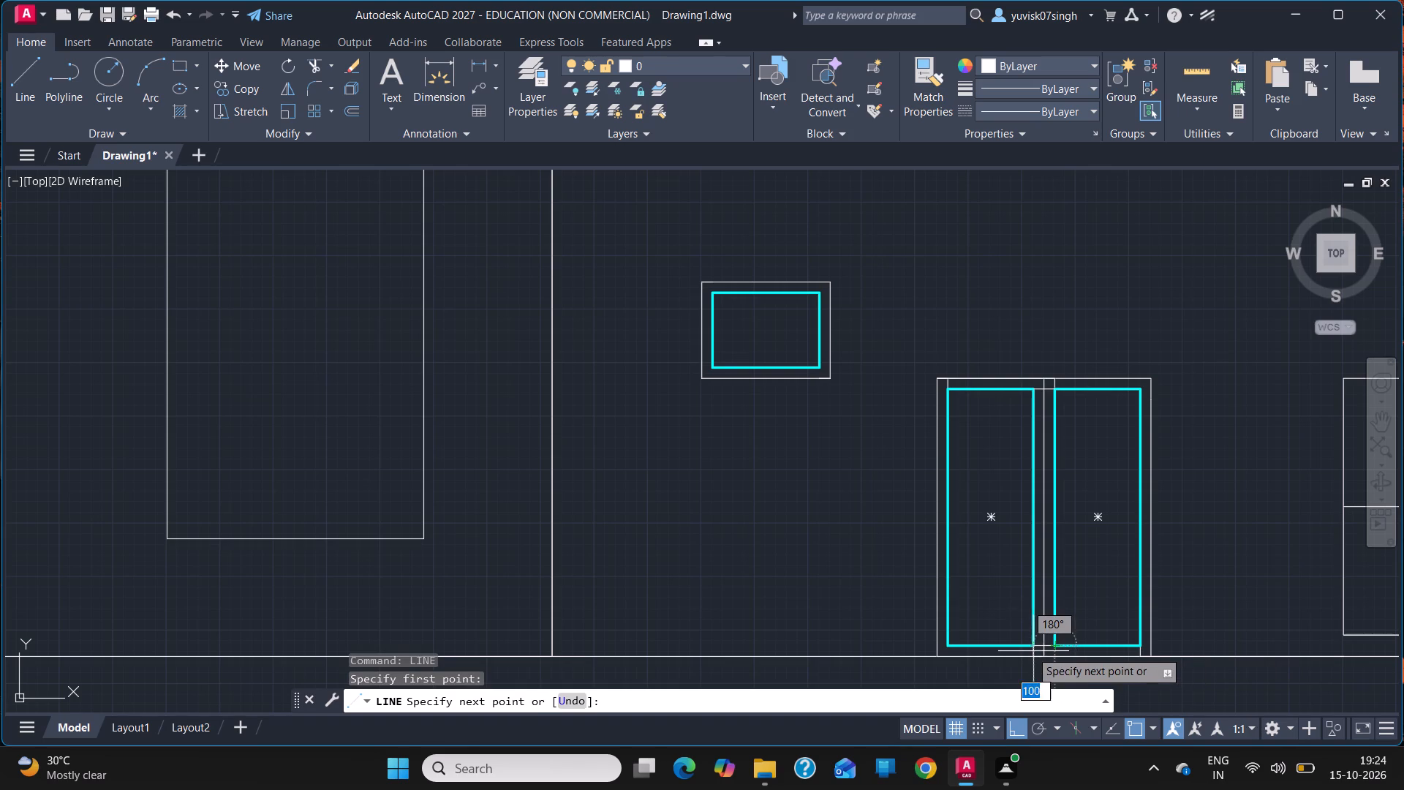
drag(1030, 650, 1033, 644)
click(1033, 644)
key(Escape)
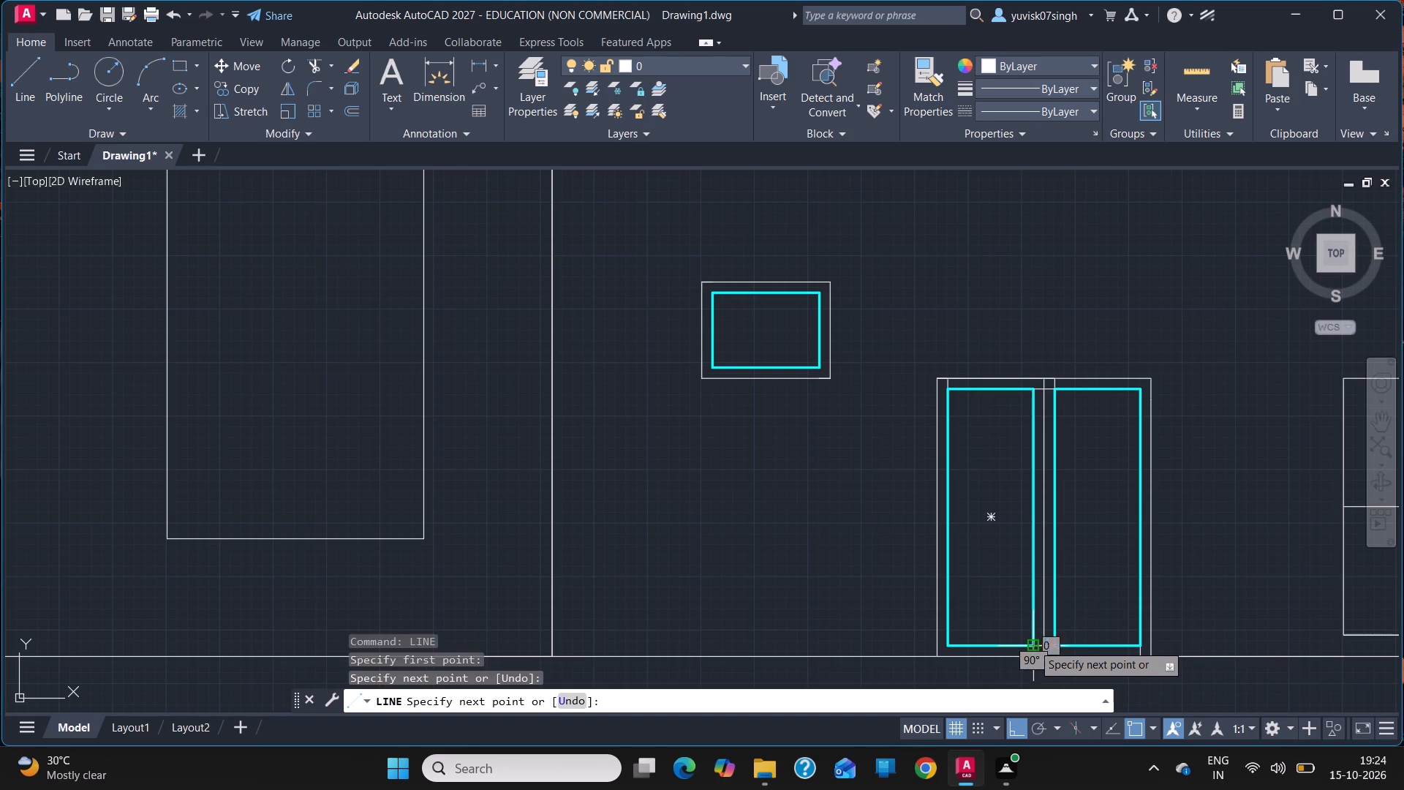
Trim the door's centre line and vertical guide stubs that extend above and below the two cyan inner rectangles.
text(trim)
key(Return)
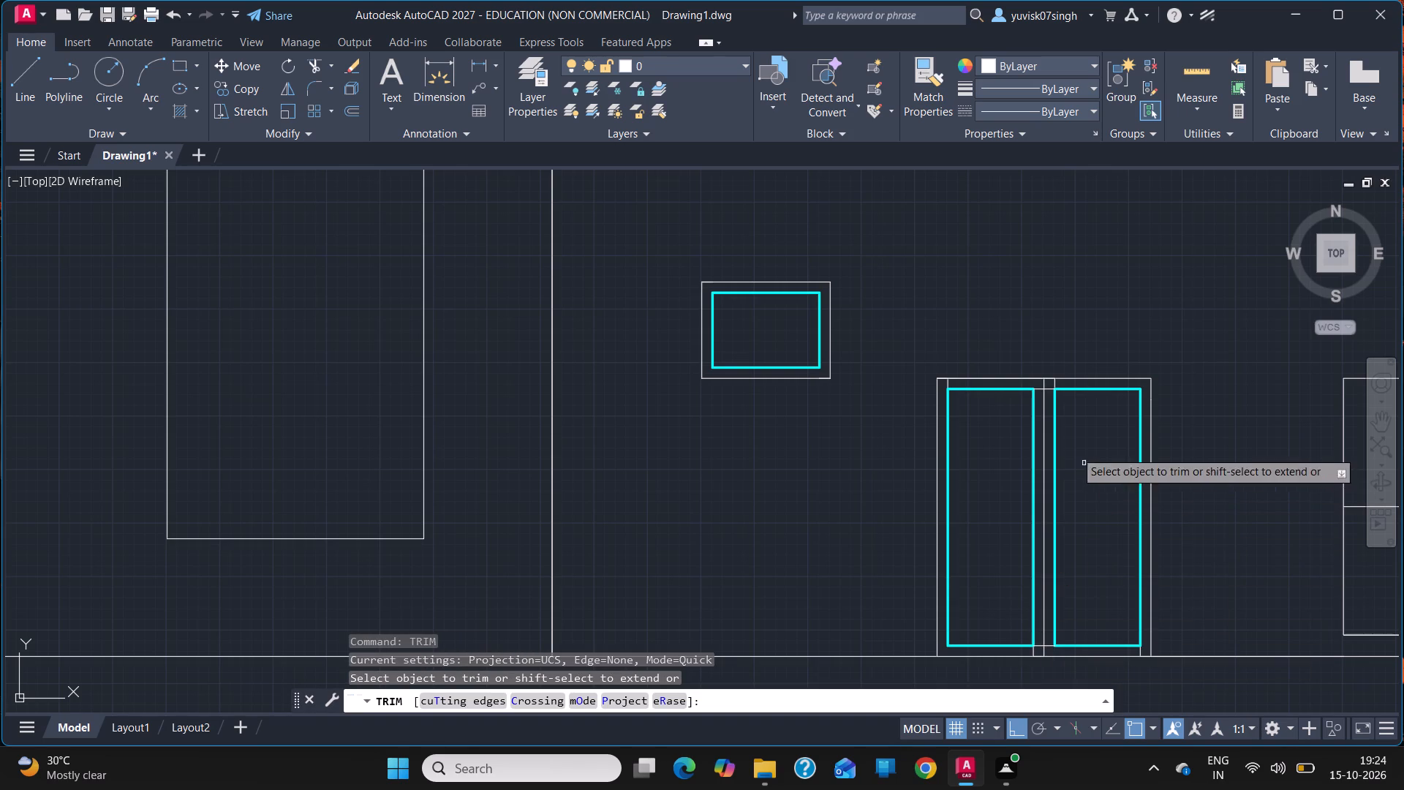
drag(1063, 384, 1009, 384)
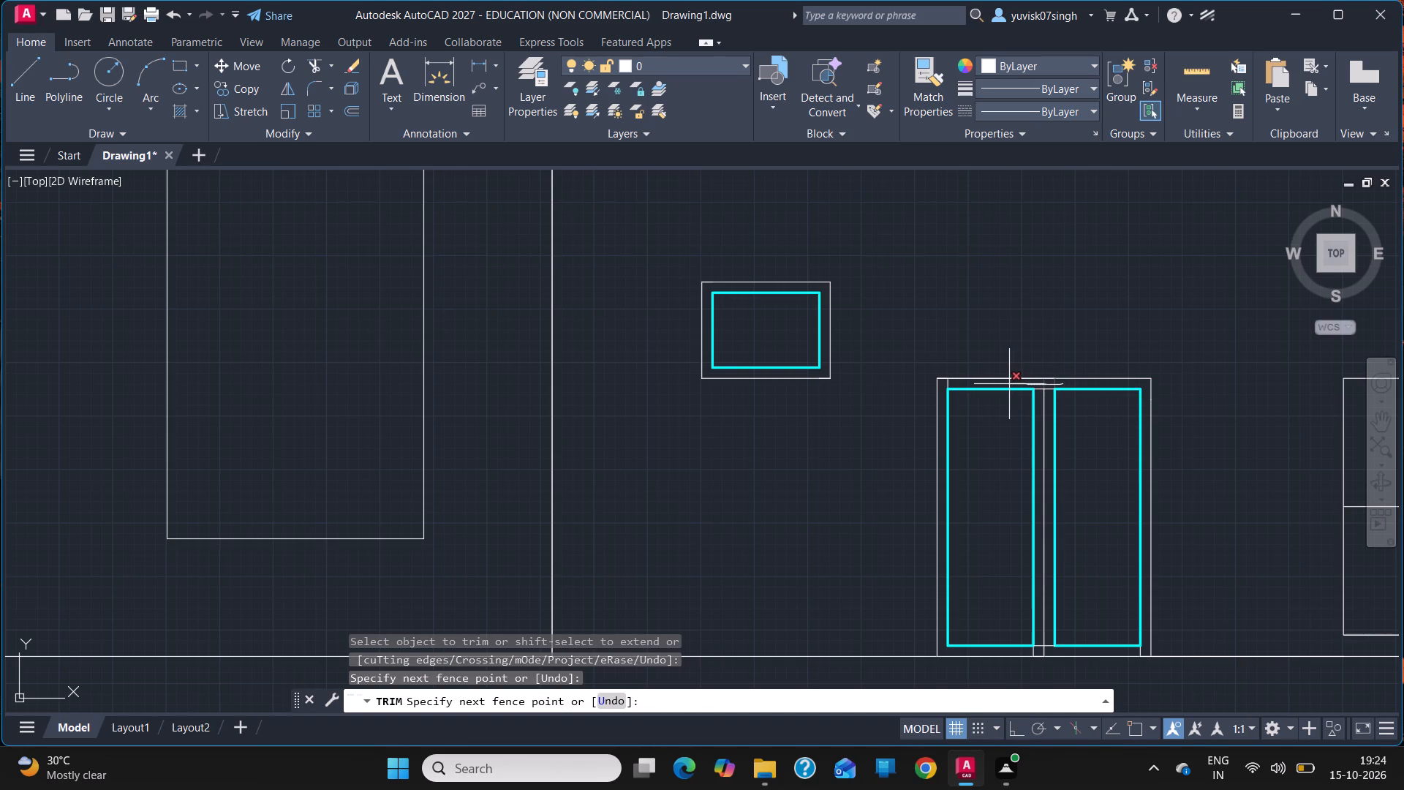
drag(1009, 384, 970, 385)
drag(970, 385, 946, 385)
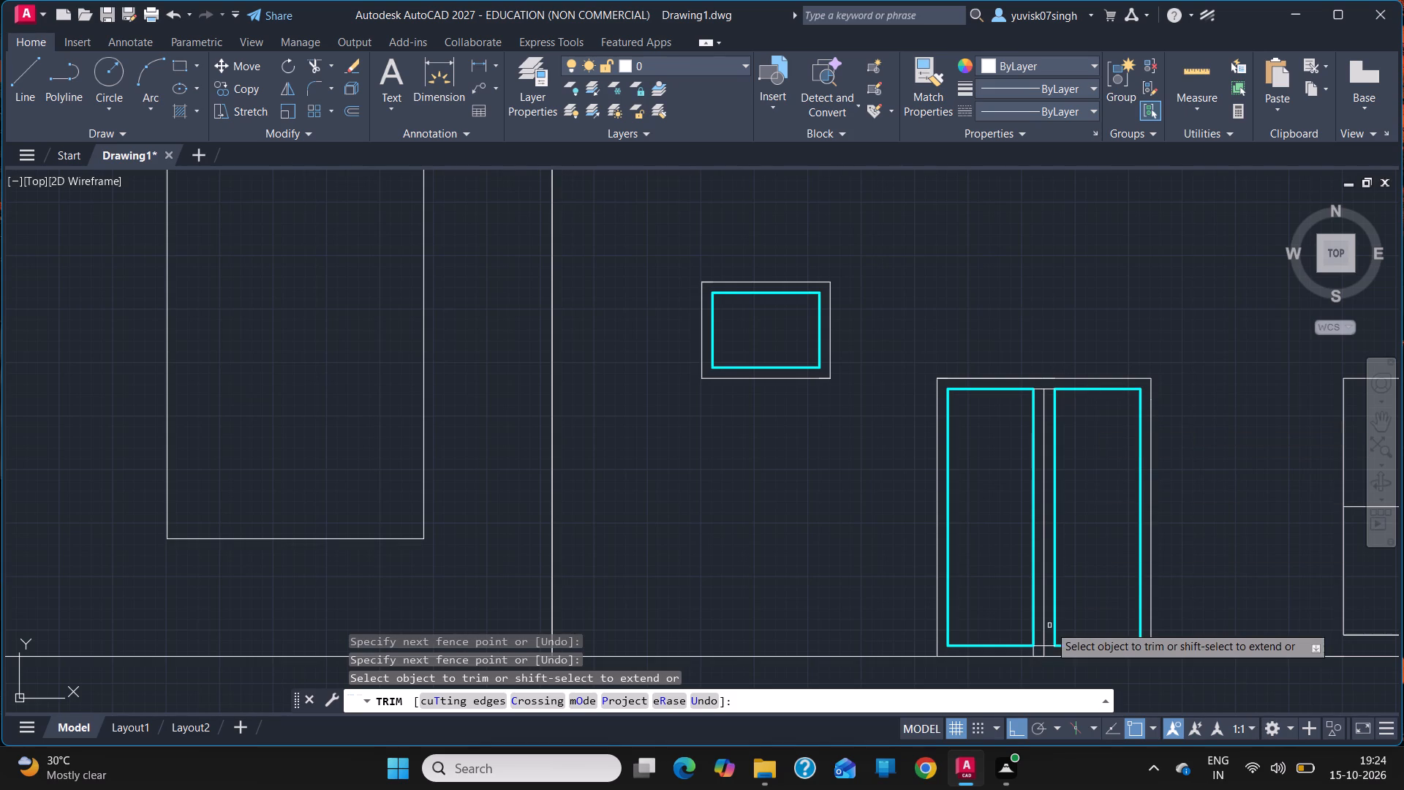
click(1043, 653)
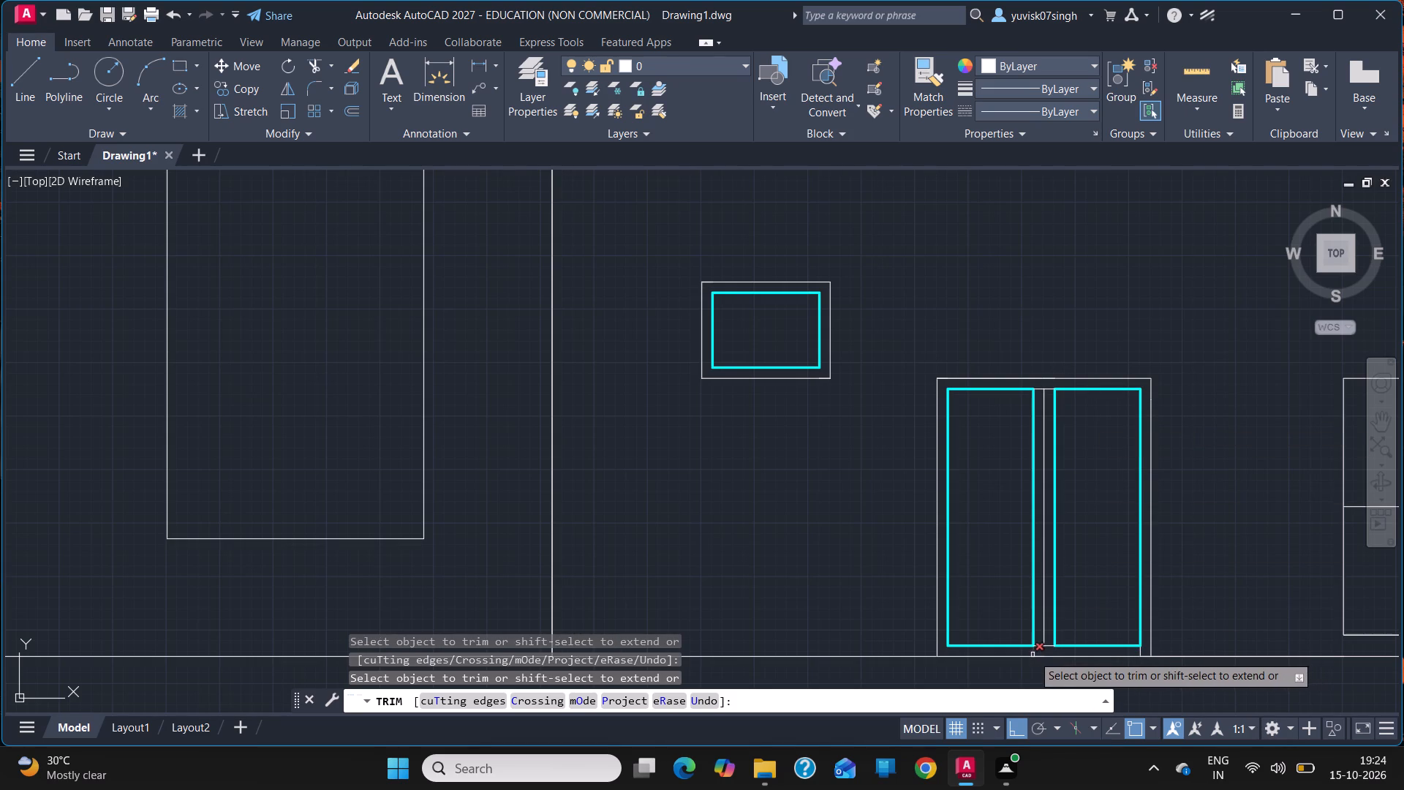
click(1033, 655)
click(1139, 652)
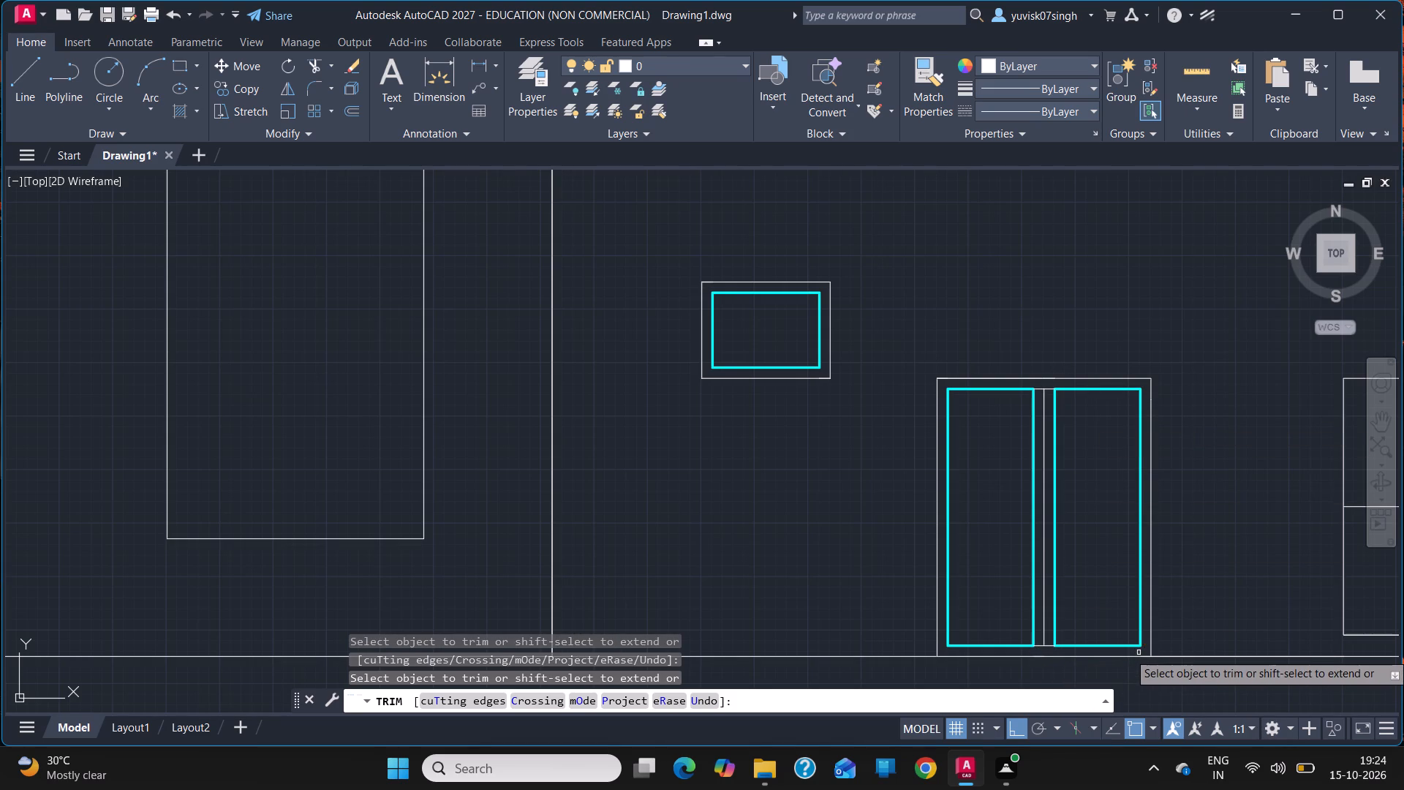
Draw a corner guide in the eight-pane window's first top-row pane, from its upper left corner 50 right, then 50 down.
drag(1382, 424, 1272, 432)
click(1375, 429)
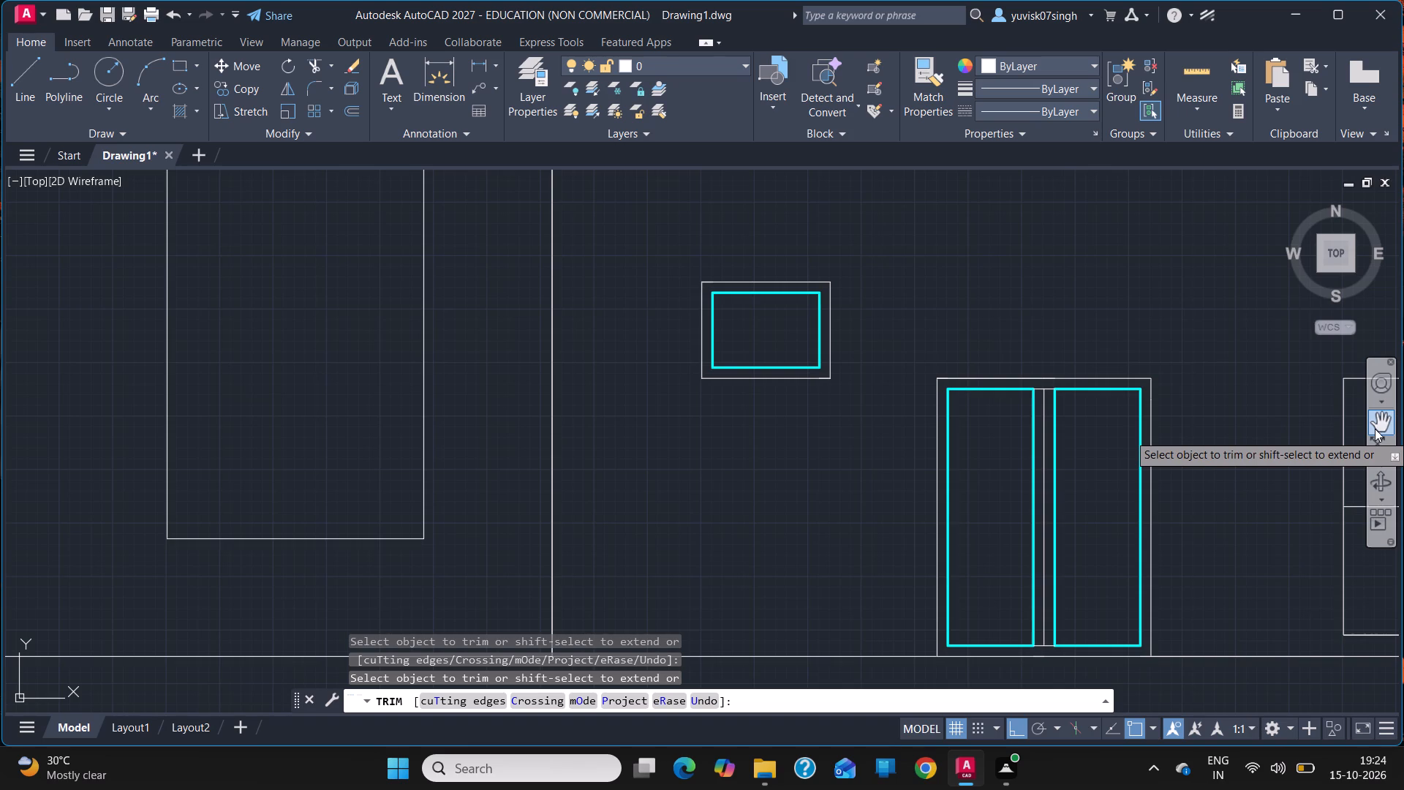
click(1379, 415)
drag(1314, 426, 1029, 406)
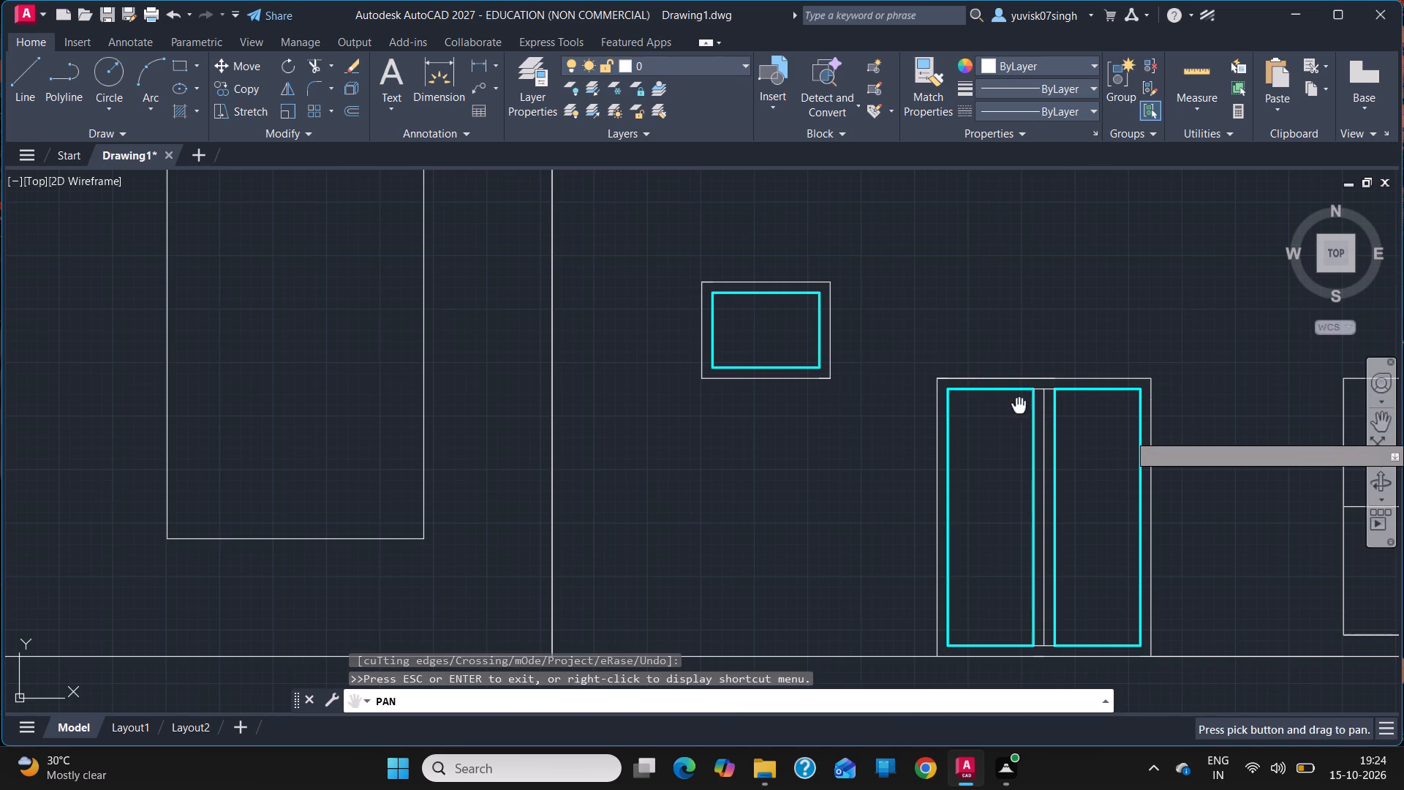
drag(1029, 406, 1223, 378)
ctrl+scroll(1223, 378, down, 1)
drag(1223, 378, 664, 359)
ctrl+scroll(664, 359, up, 1)
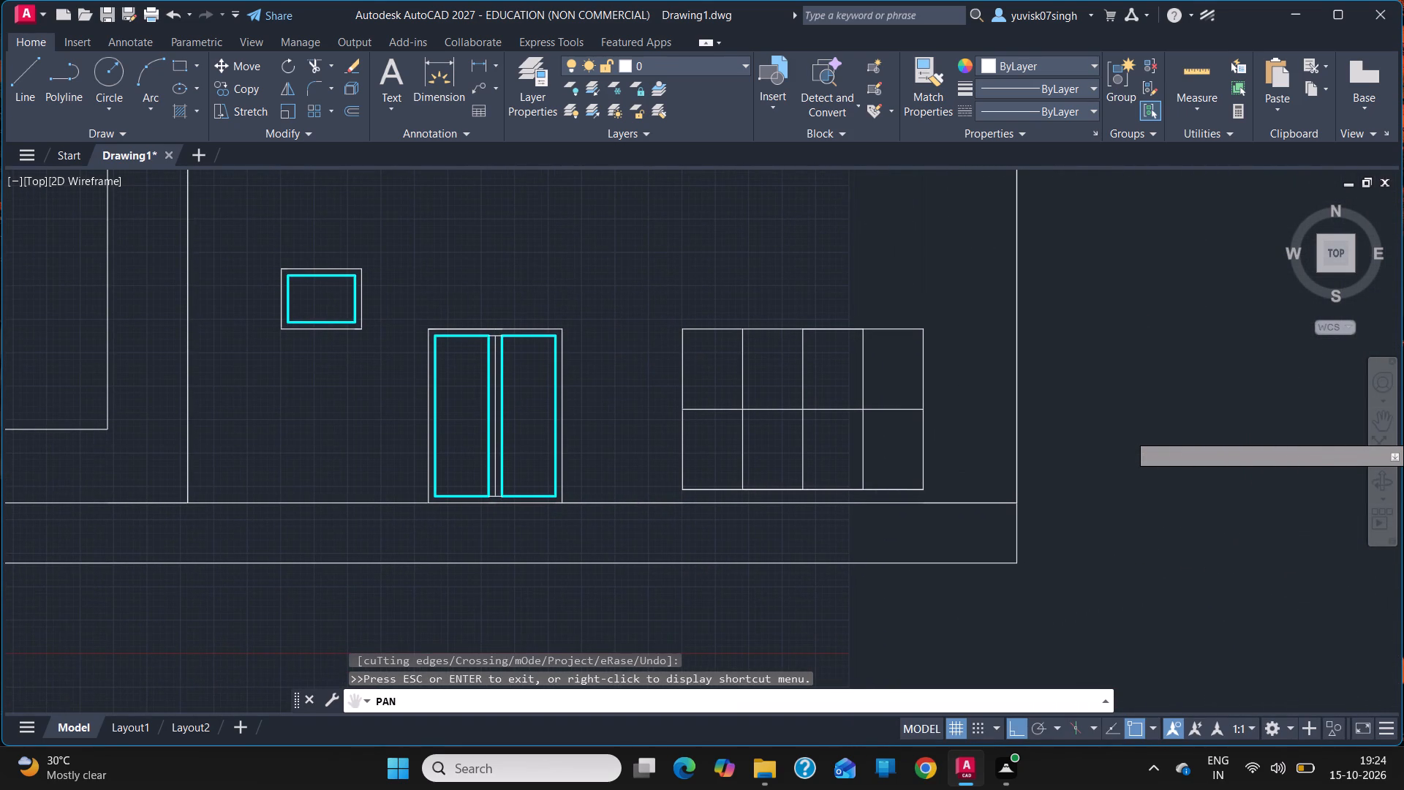
click(597, 281)
key(Escape)
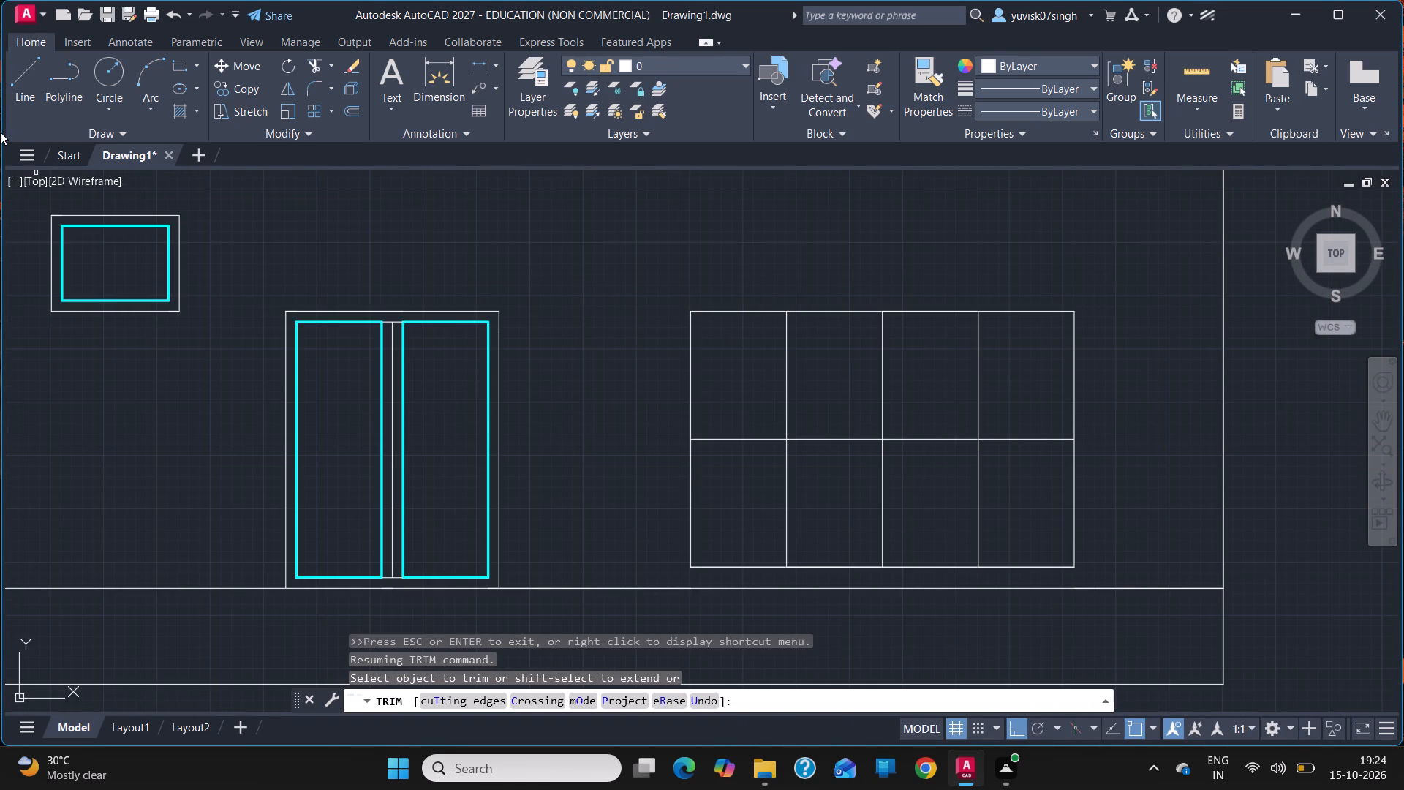
click(23, 83)
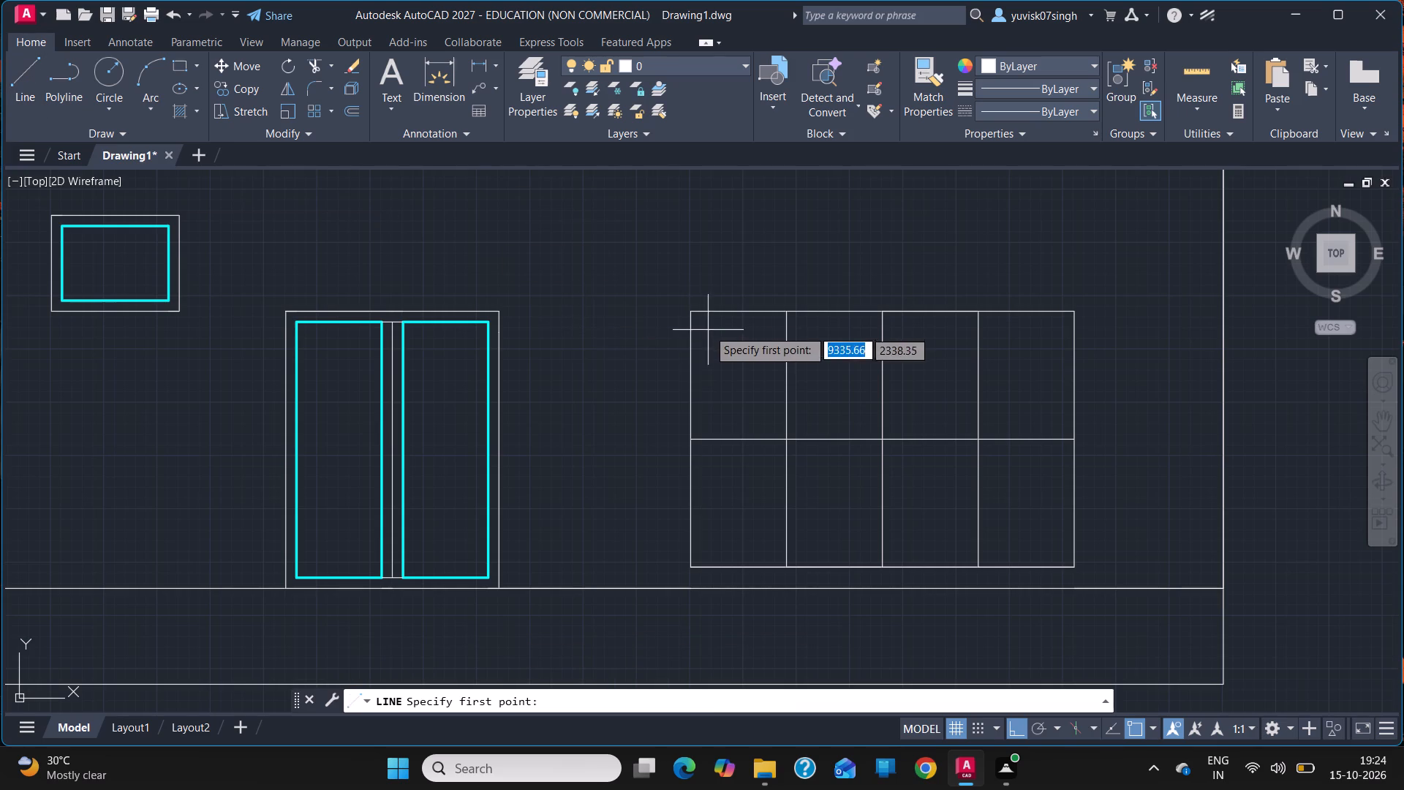
drag(693, 312, 722, 311)
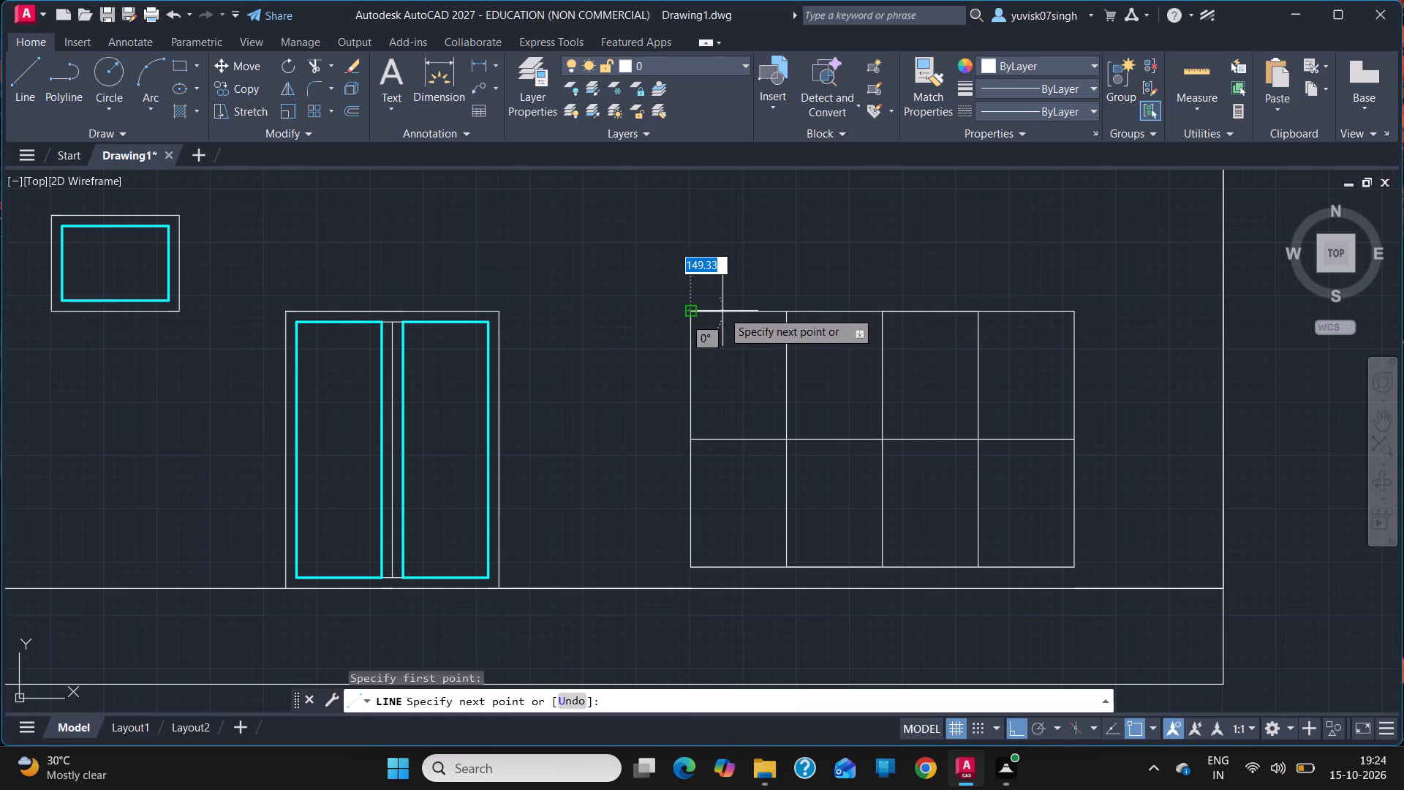
text(50)
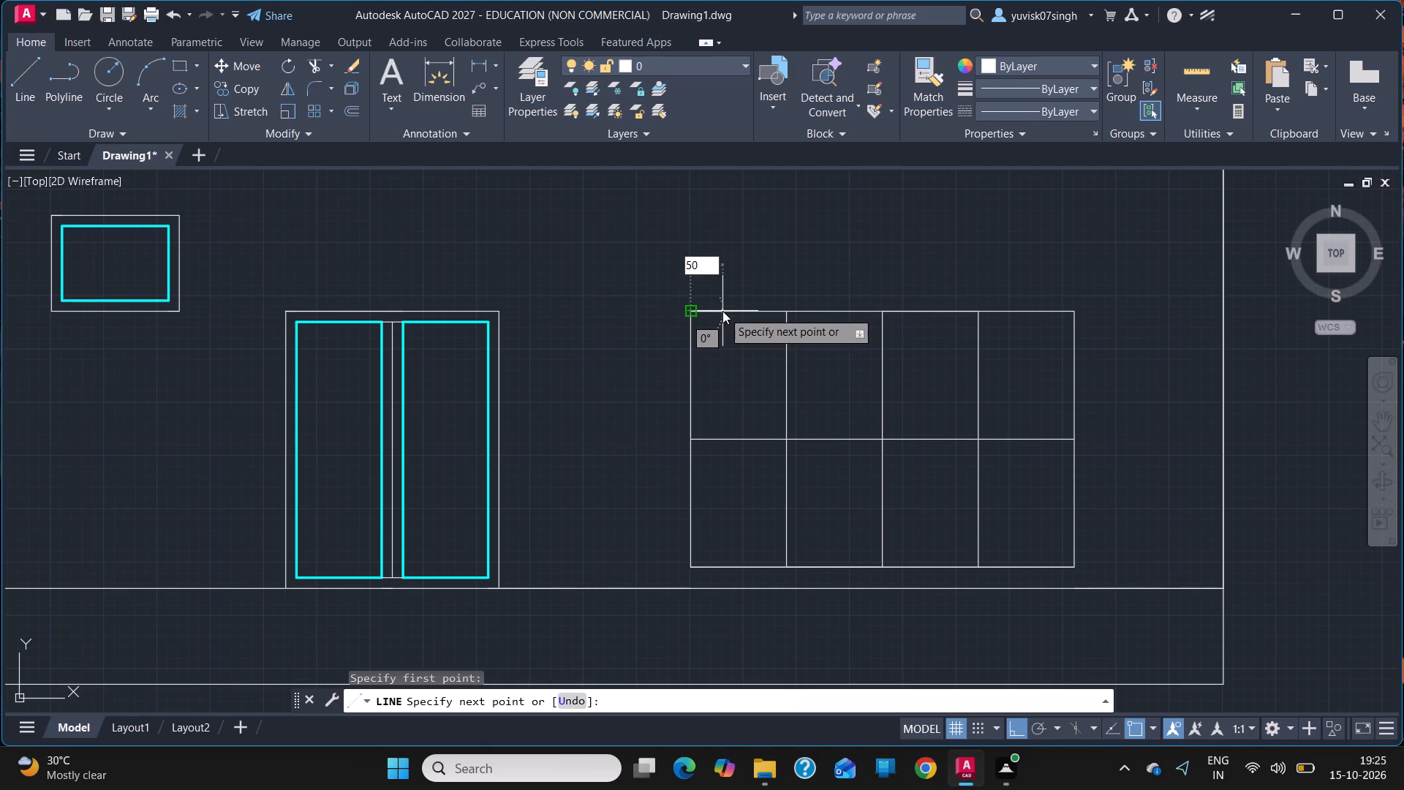
key(Return)
text(50)
key(Return)
key(Escape)
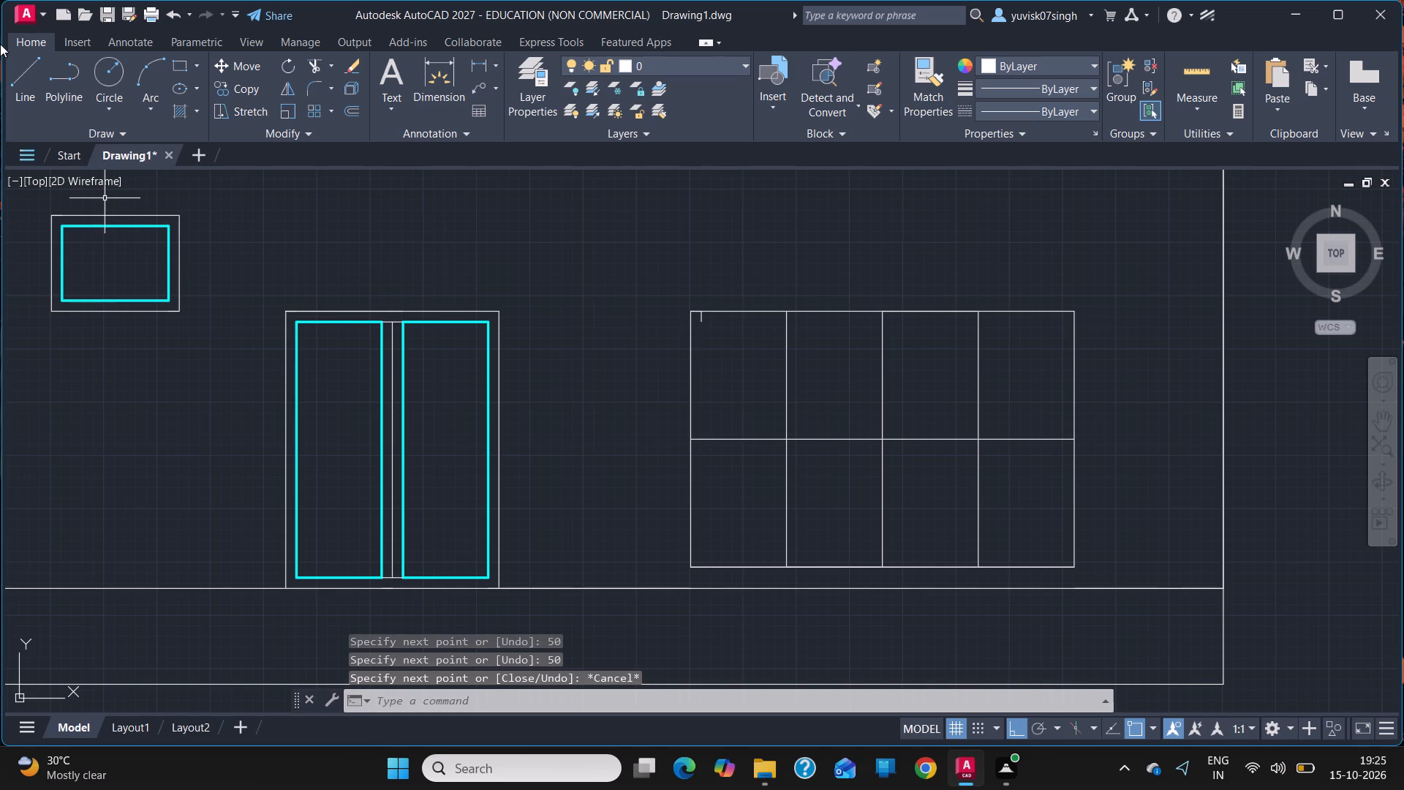
Draw a corner guide in the first top-row pane, from its lower right corner 50 left, then 50 up.
click(20, 67)
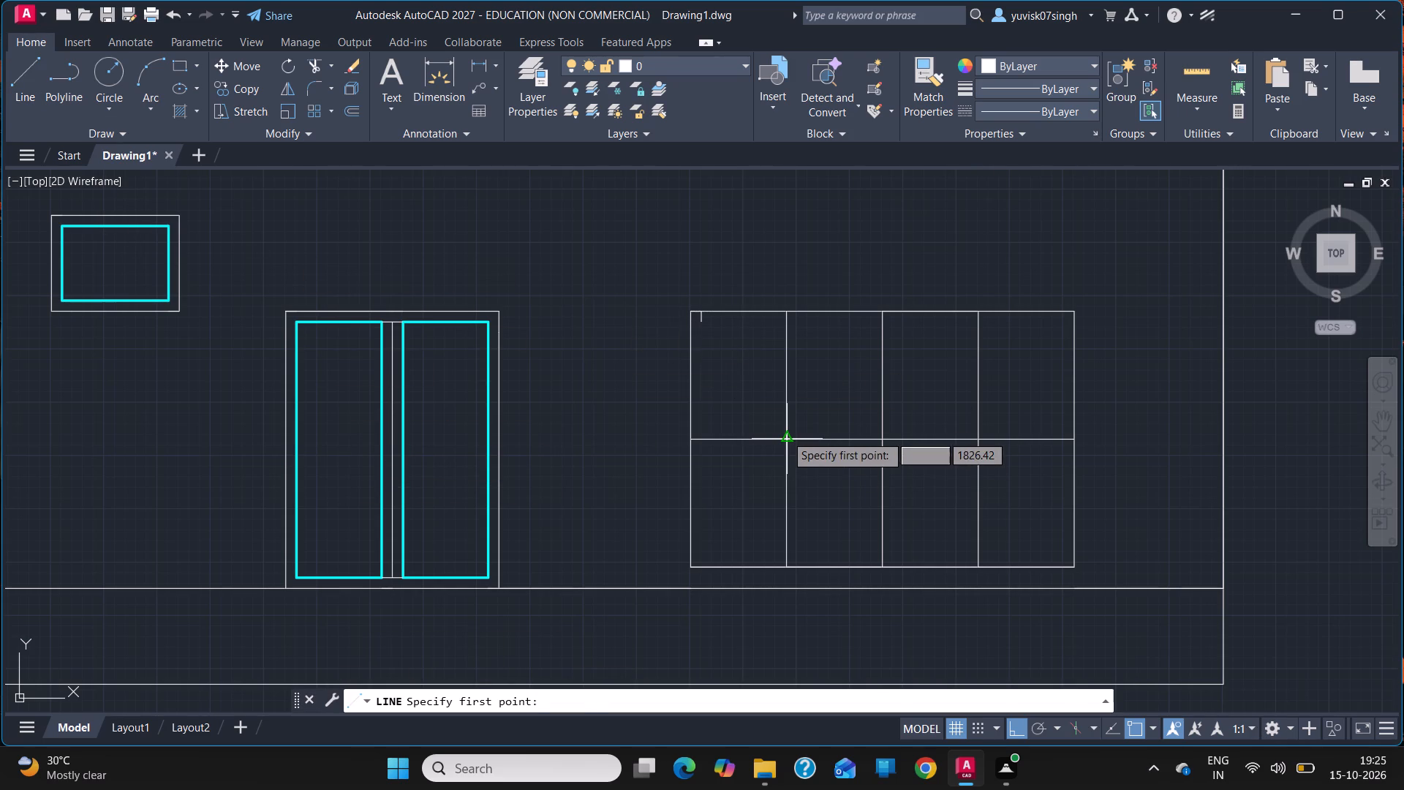
drag(785, 434, 750, 429)
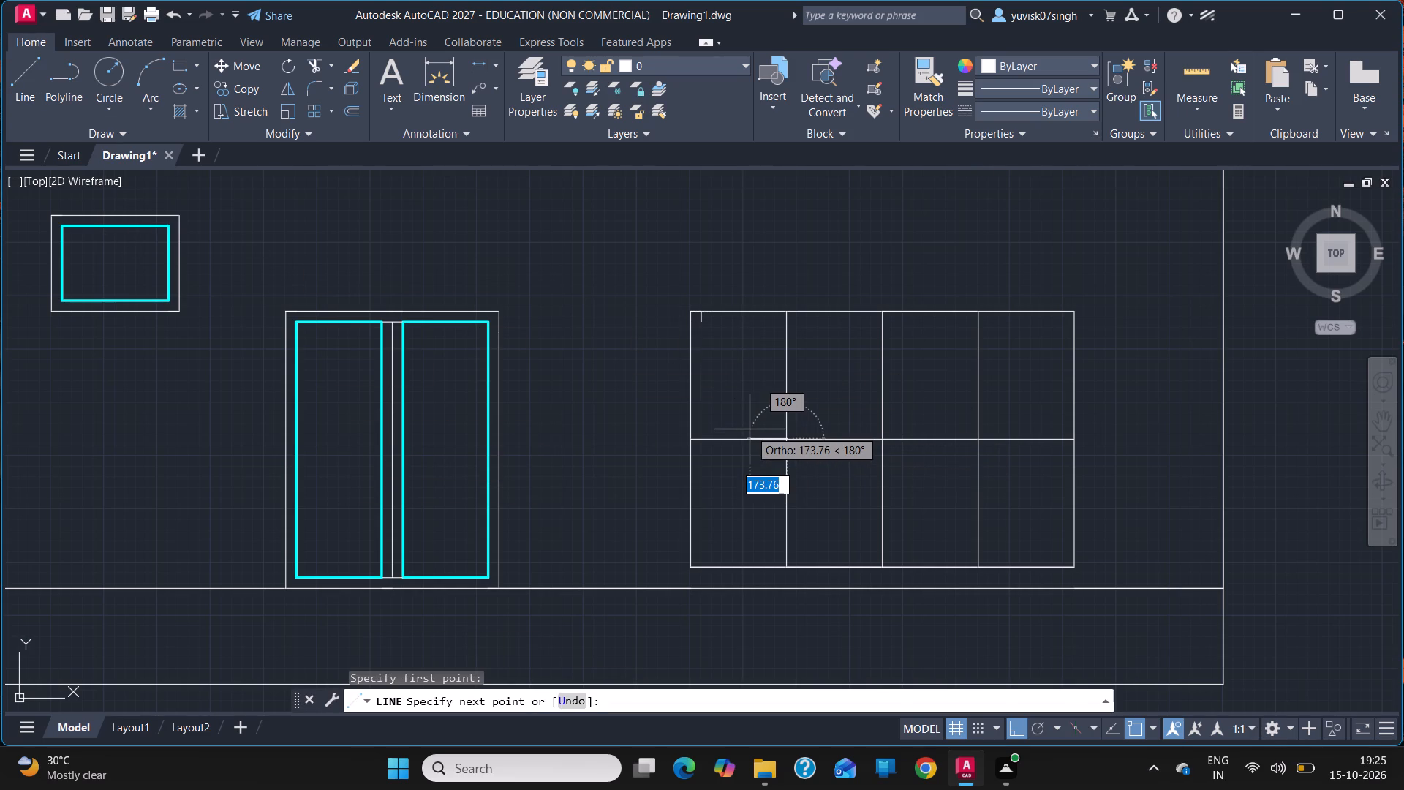
text(50)
key(Return)
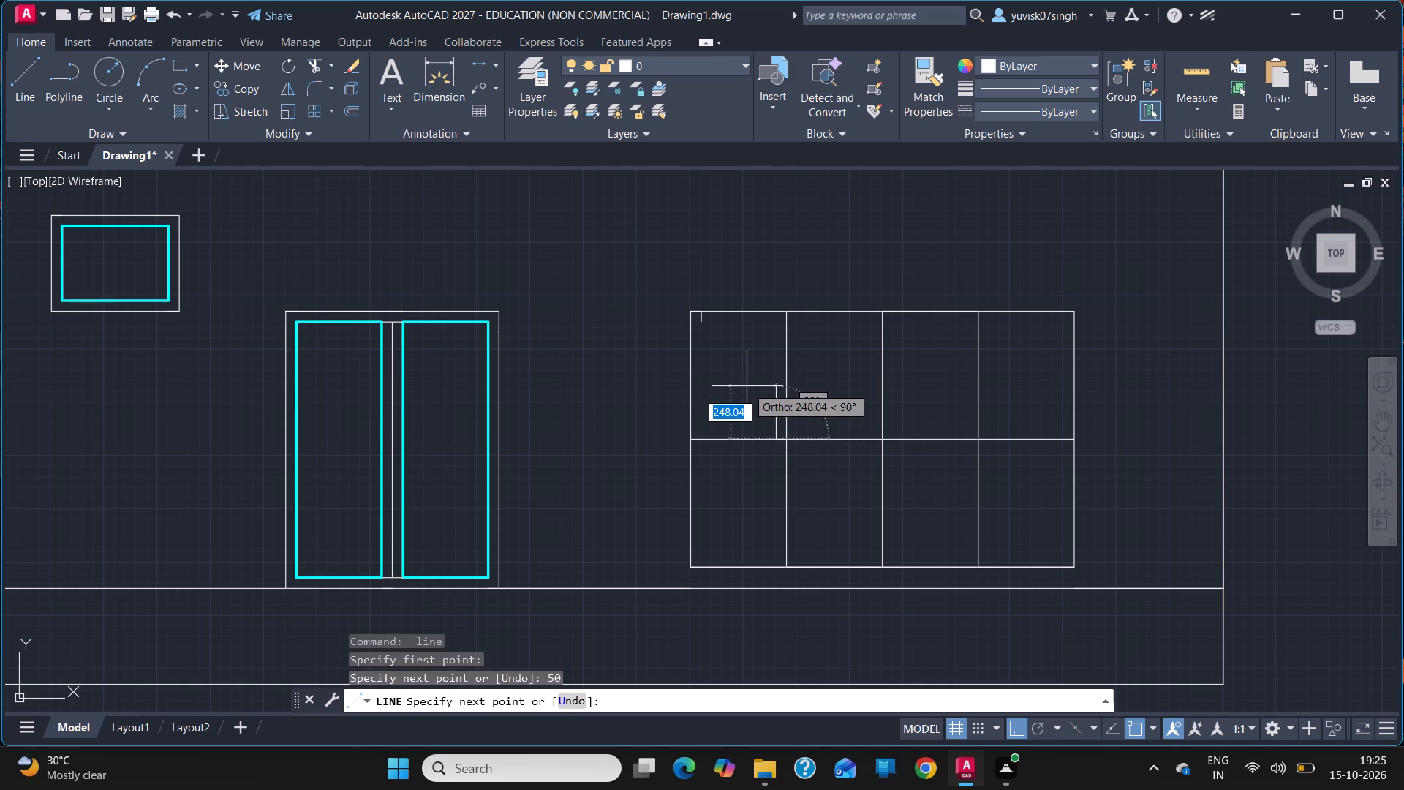
key(5)
key(o)
key(Return)
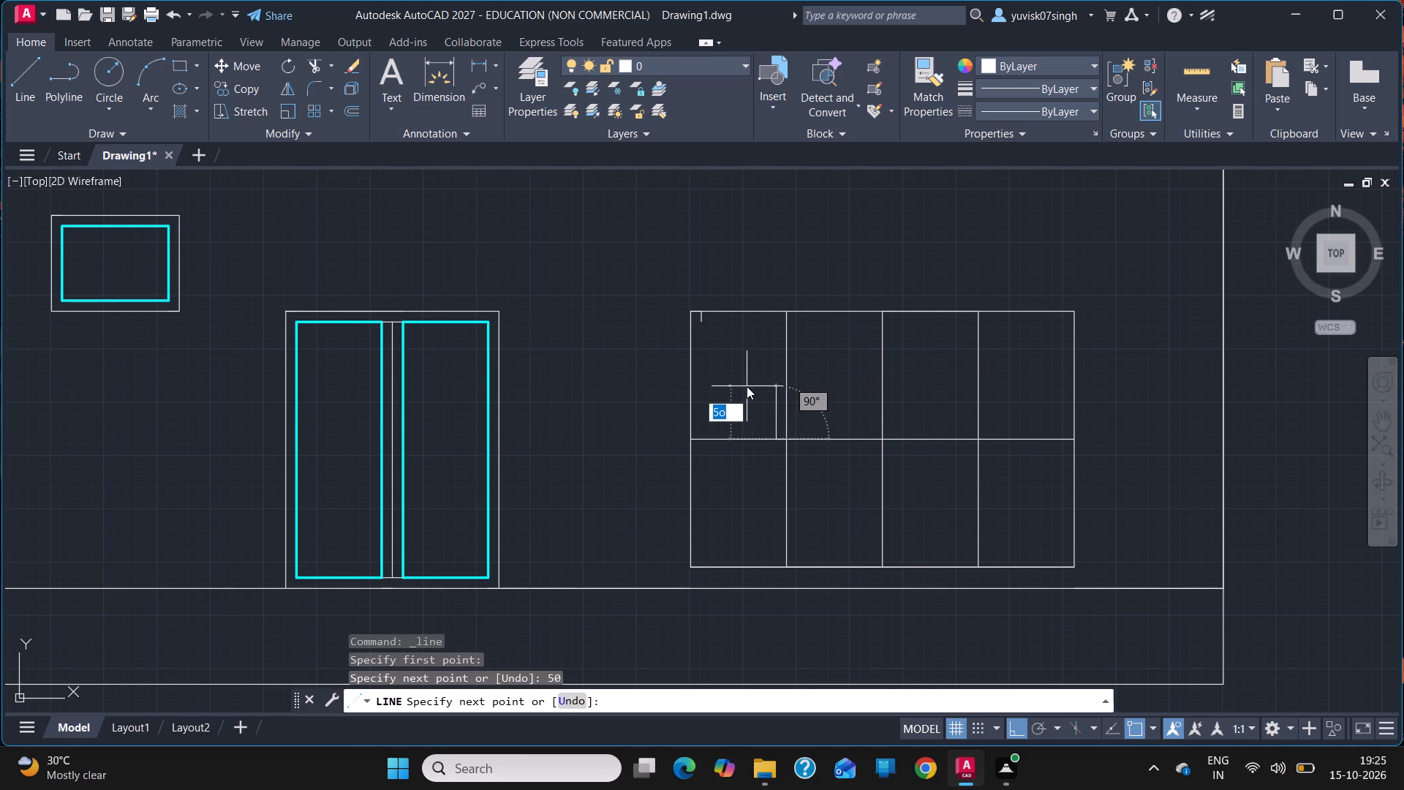
key(BackSpace)
key(BackSpace)
text(80)
key(BackSpace)
key(BackSpace)
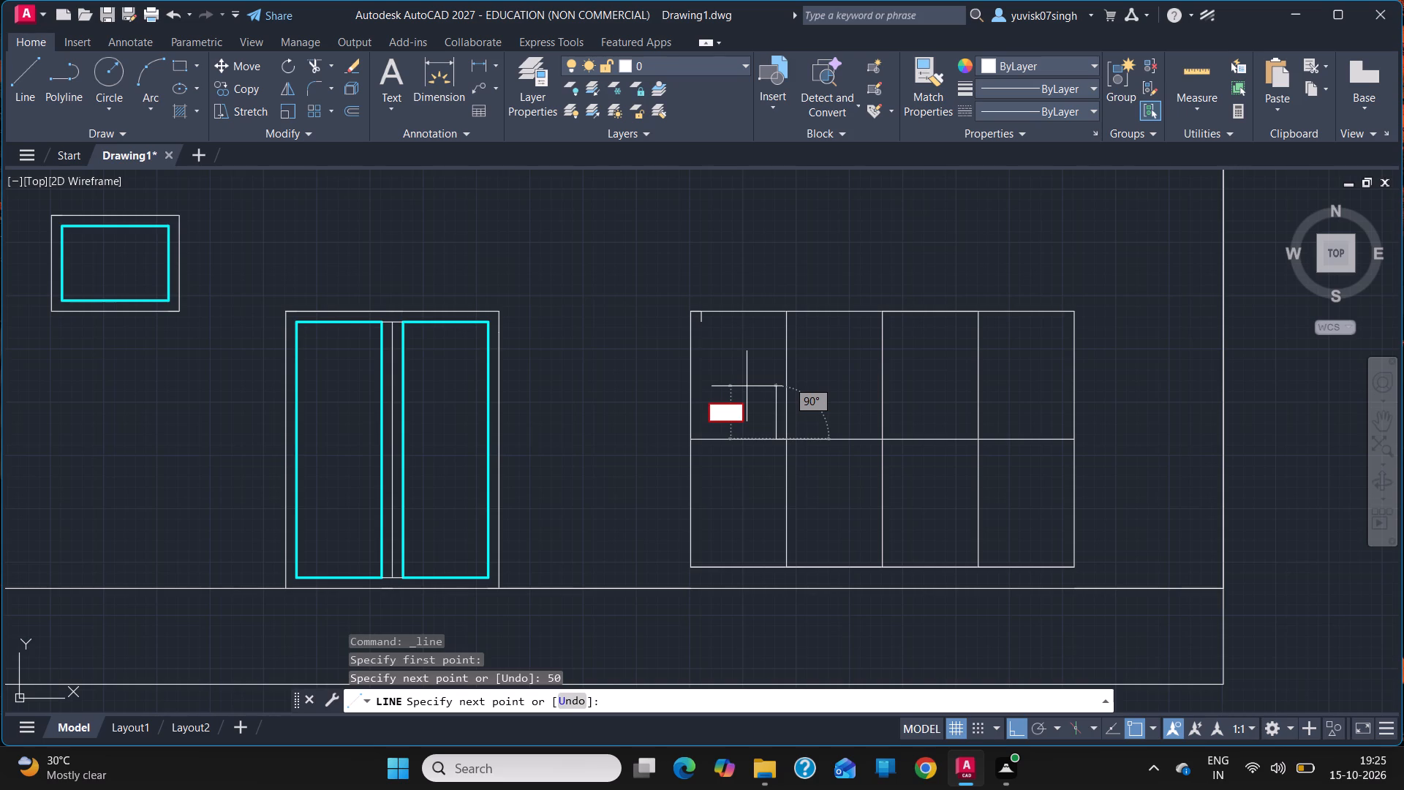
text(50)
key(Return)
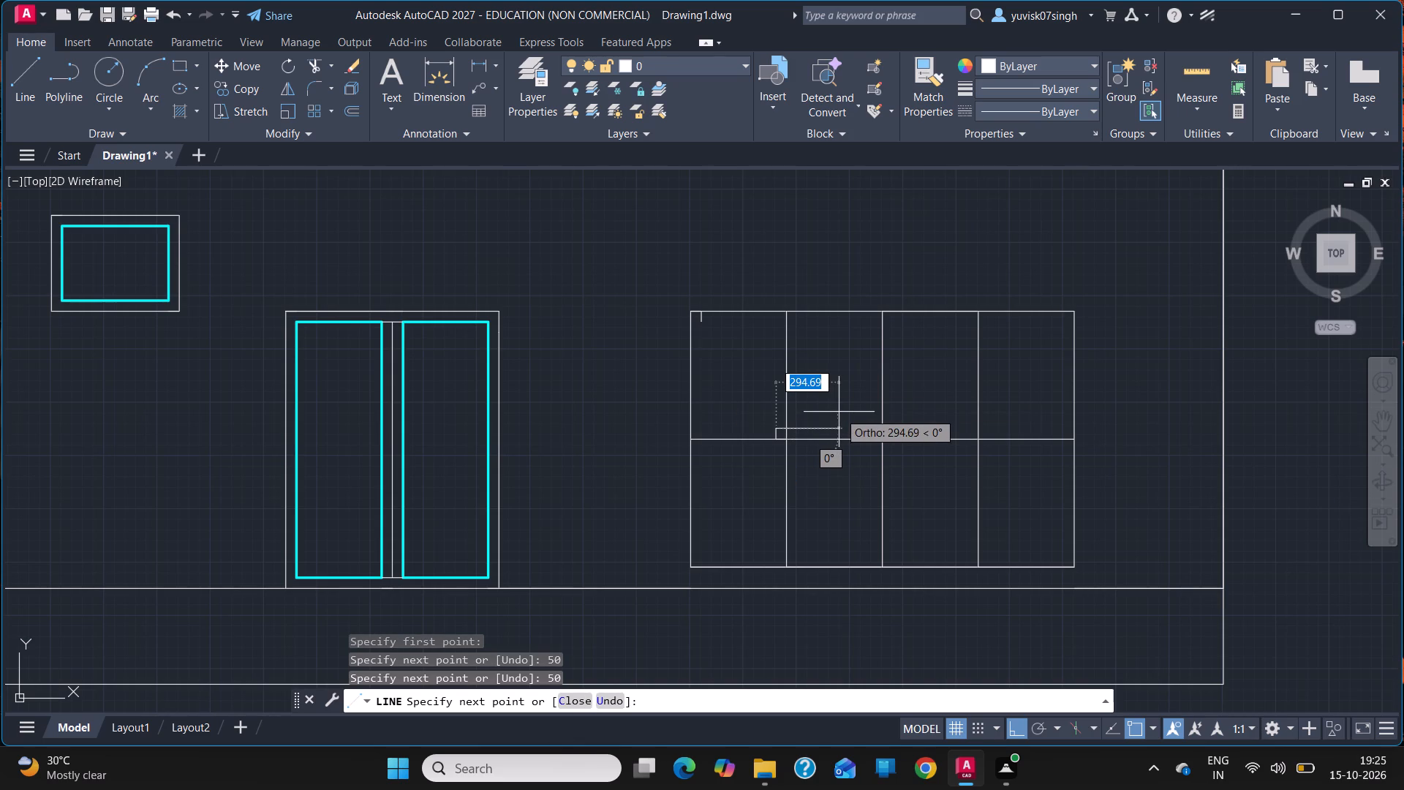
key(Escape)
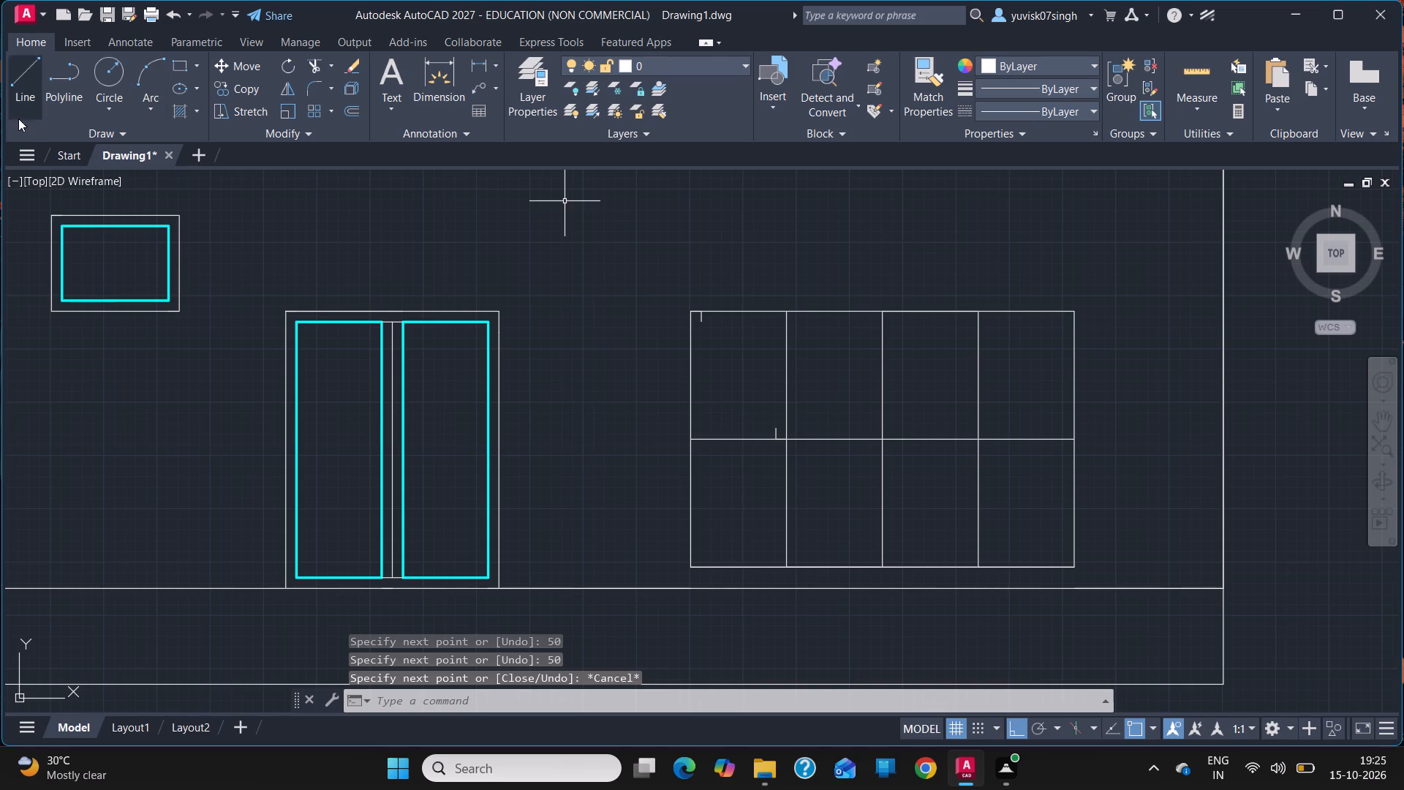
Draw a corner guide in the second top-row pane, from its upper left corner 50 right, then 50 down.
click(19, 109)
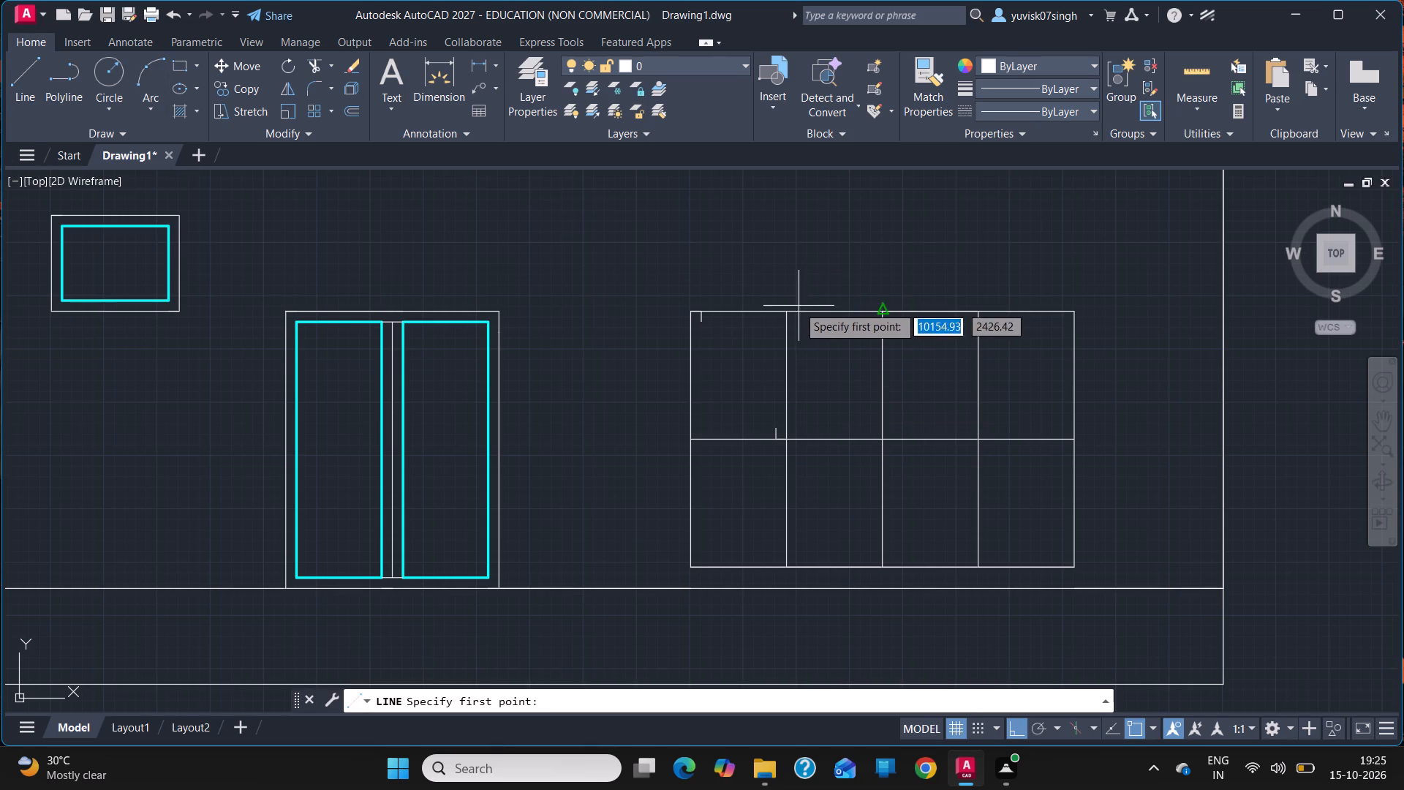
drag(788, 309, 809, 310)
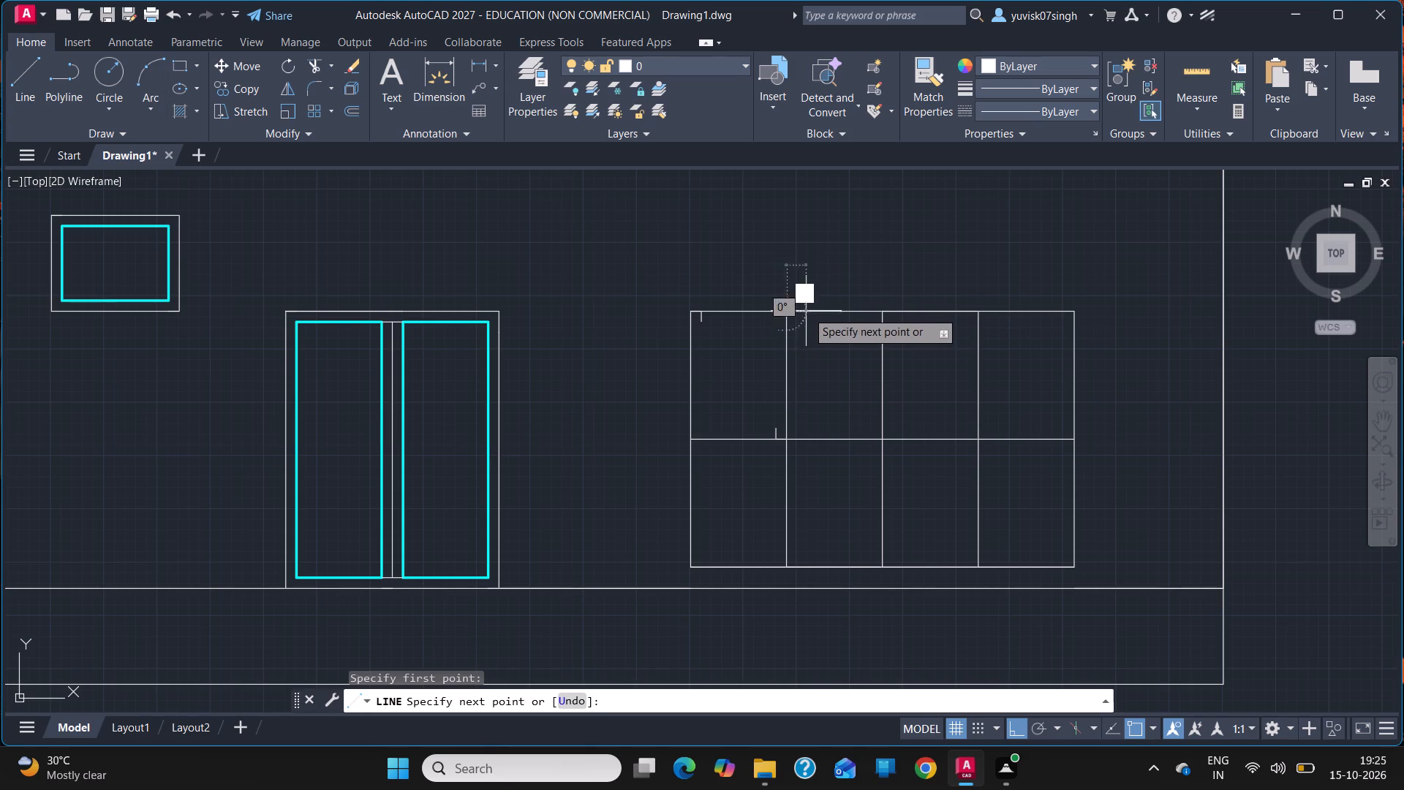
drag(809, 310, 809, 310)
text(50)
key(Return)
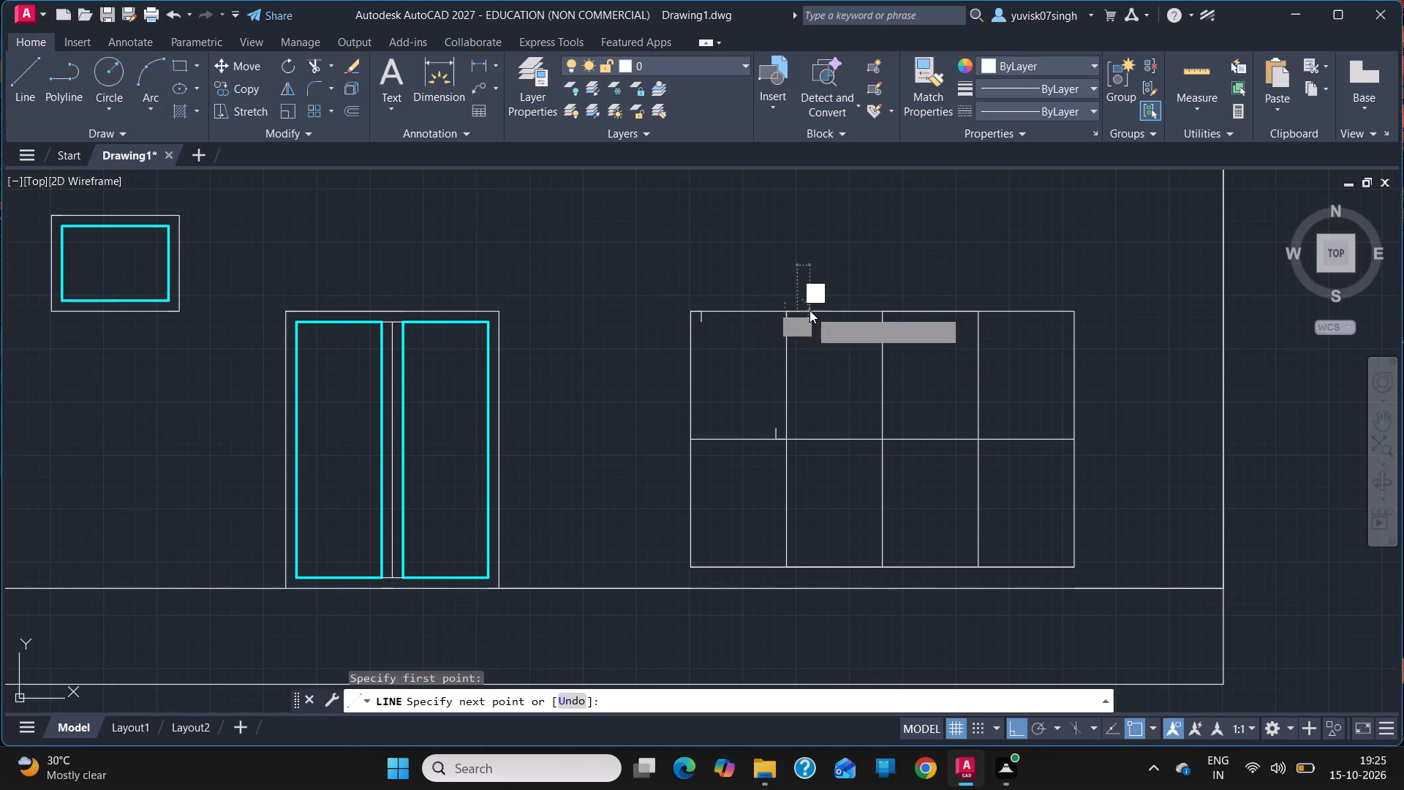
text(50)
key(Return)
key(Escape)
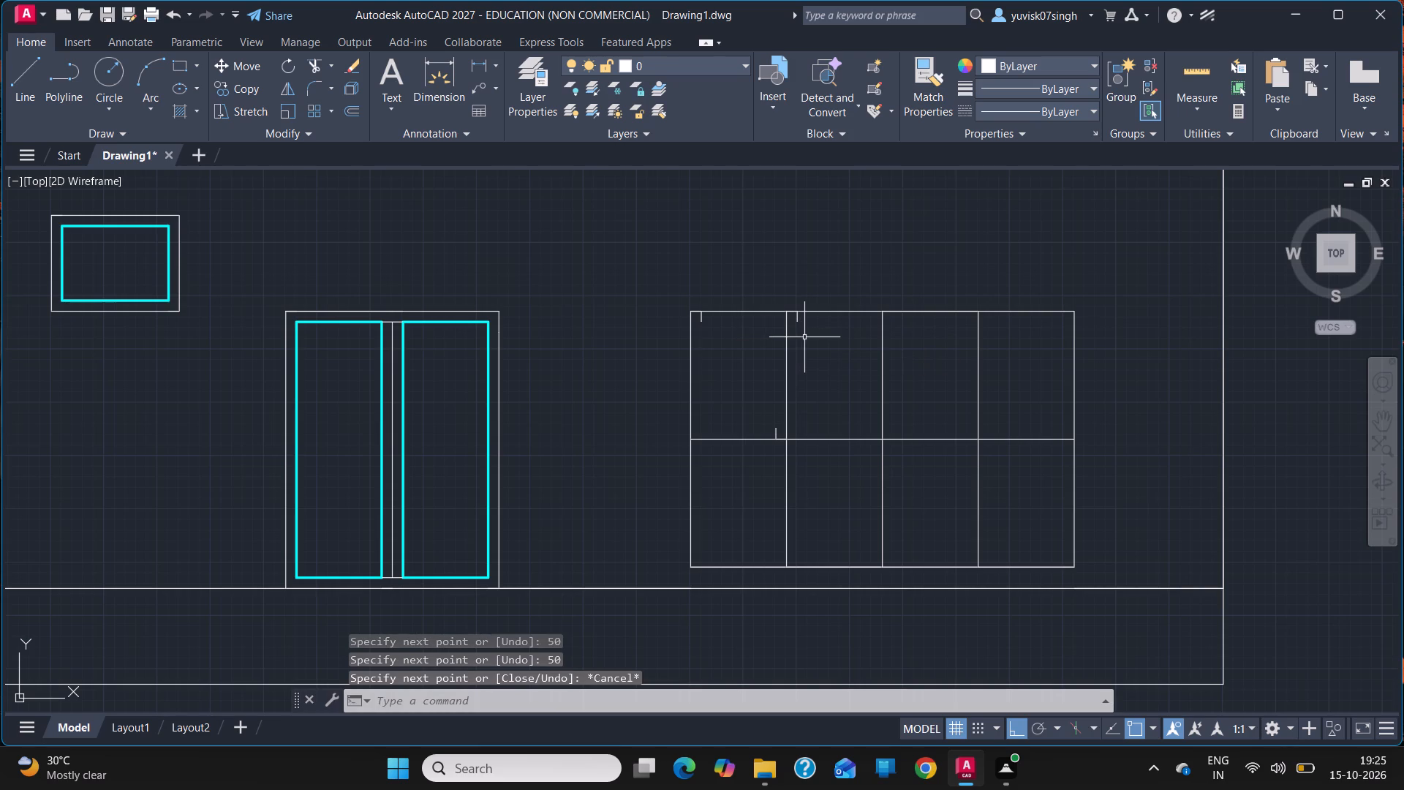
Draw a corner guide in the third top-row pane, from its upper left corner 50 right, then 50 down.
right_click(962, 276)
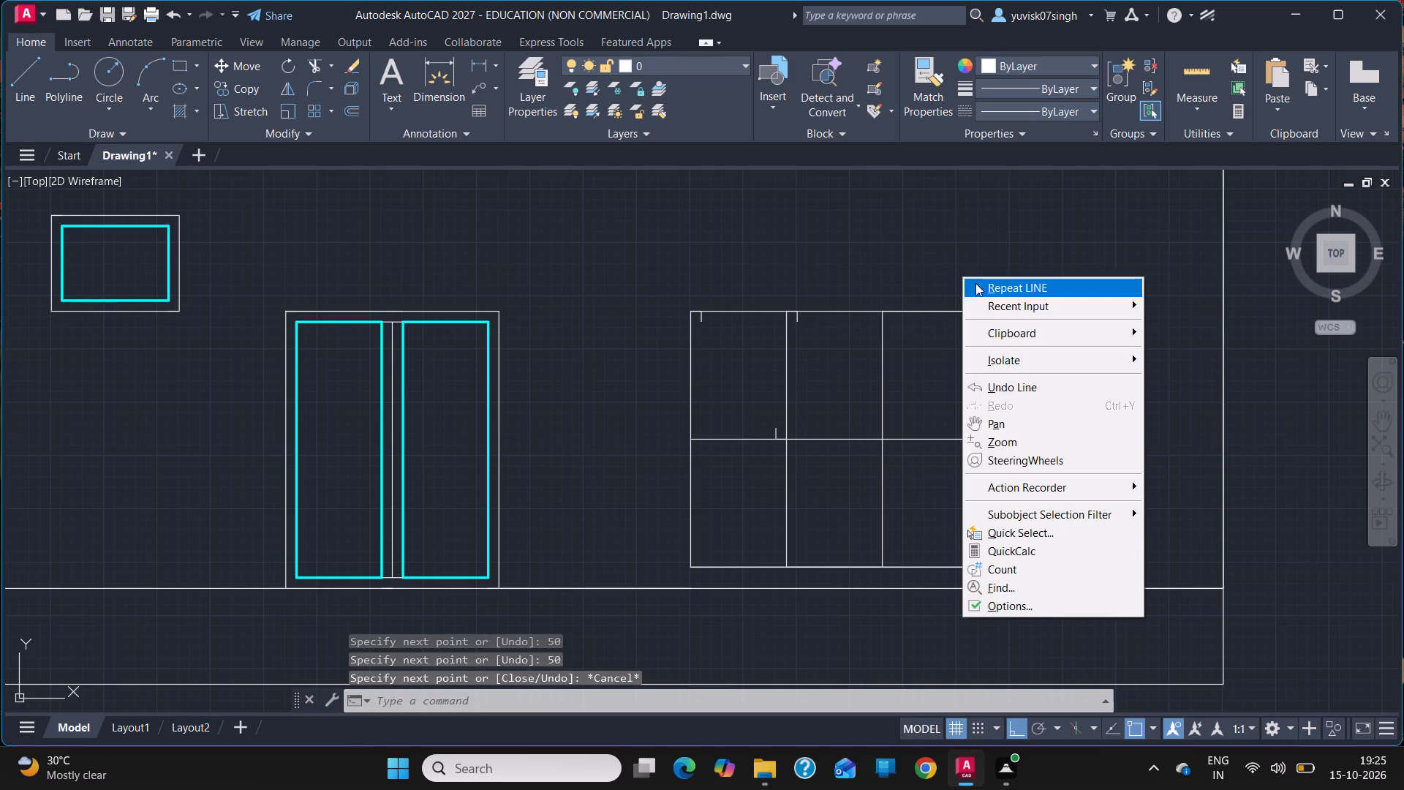
click(975, 283)
click(886, 312)
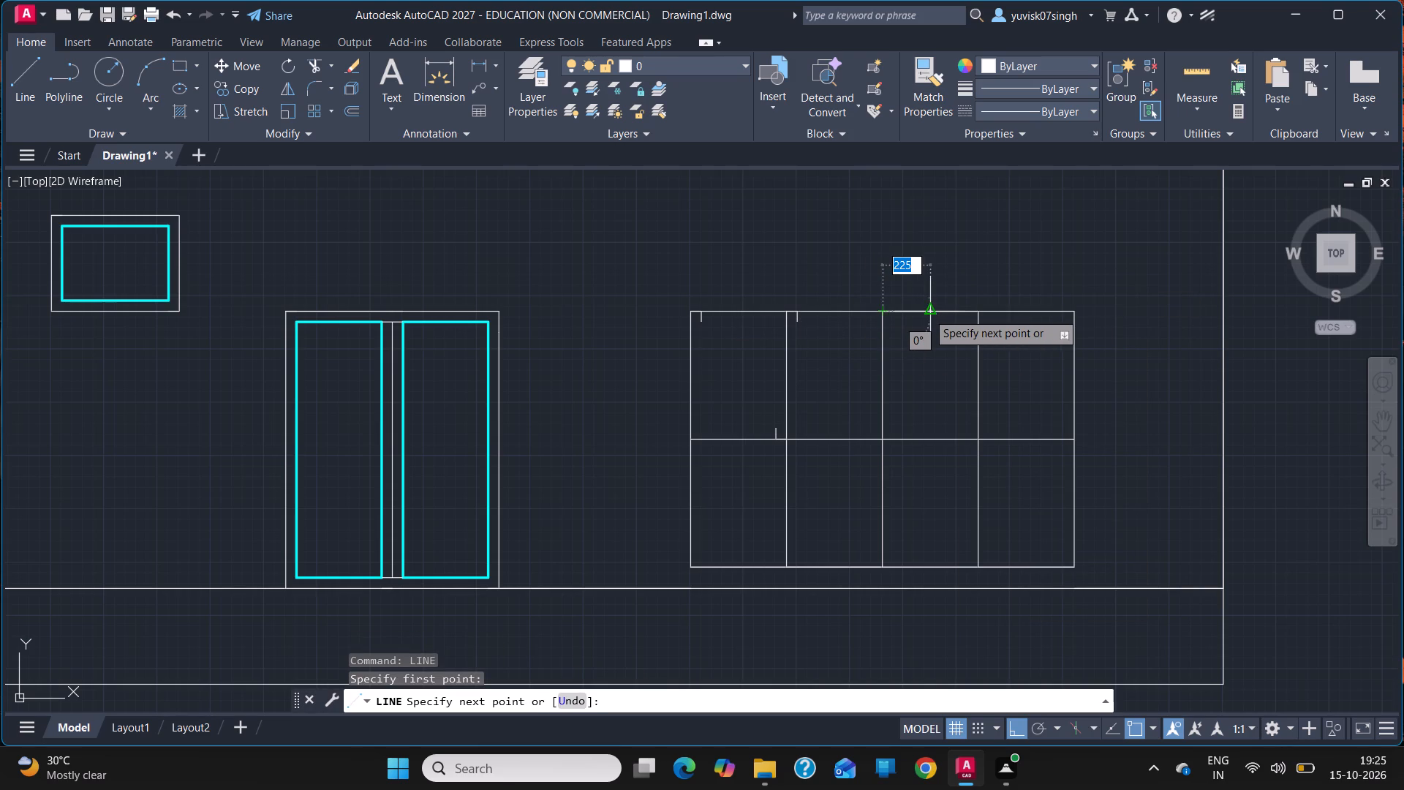
text(50)
key(Return)
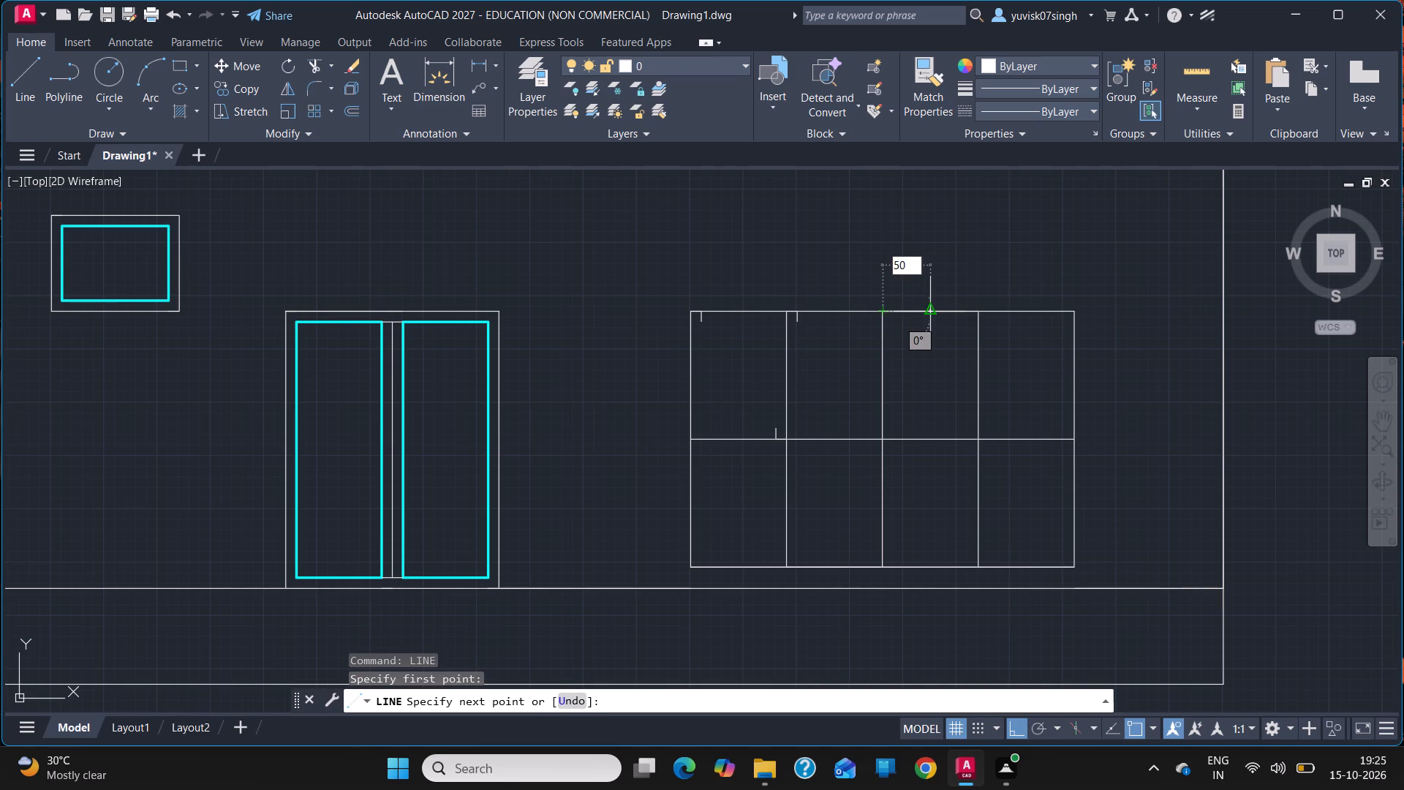
text(50)
key(Return)
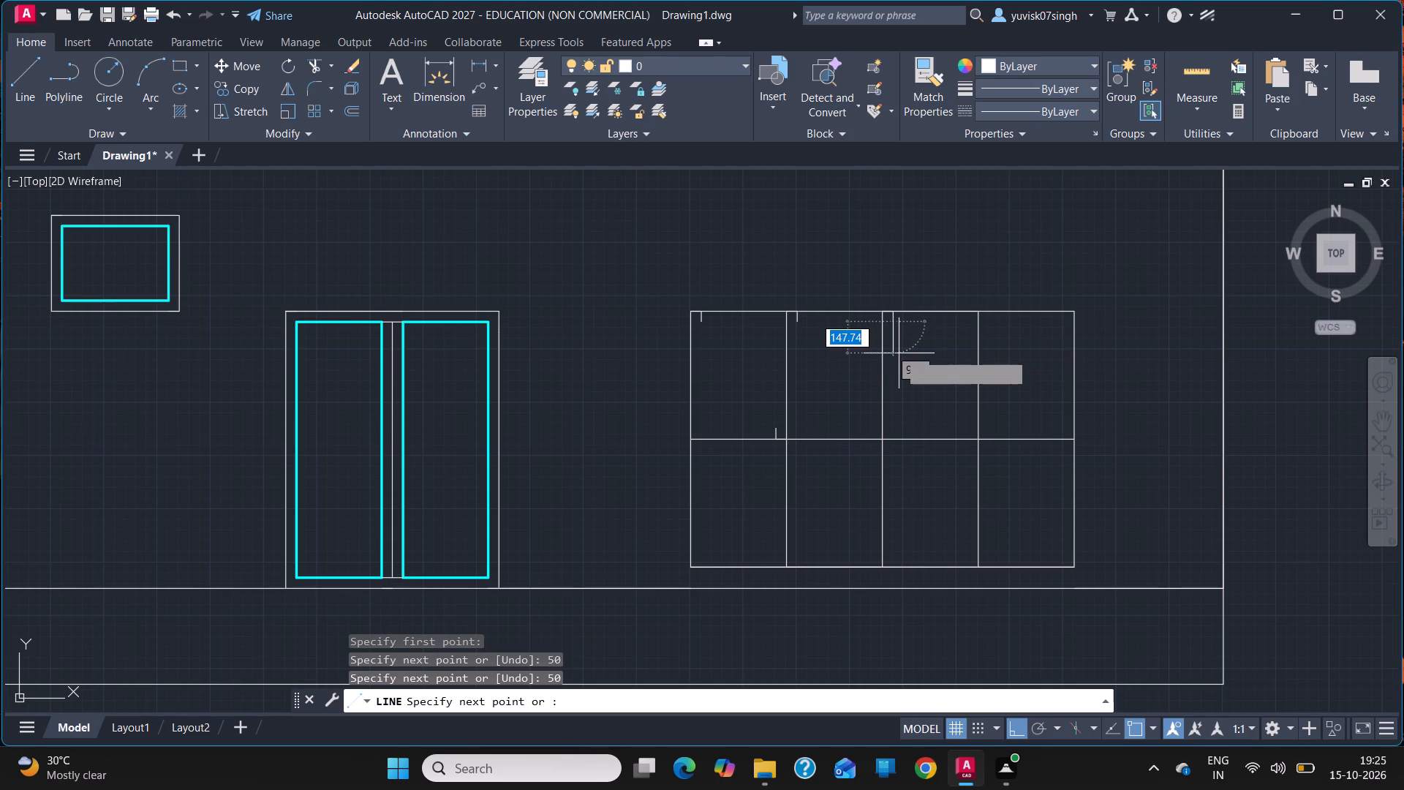
key(Escape)
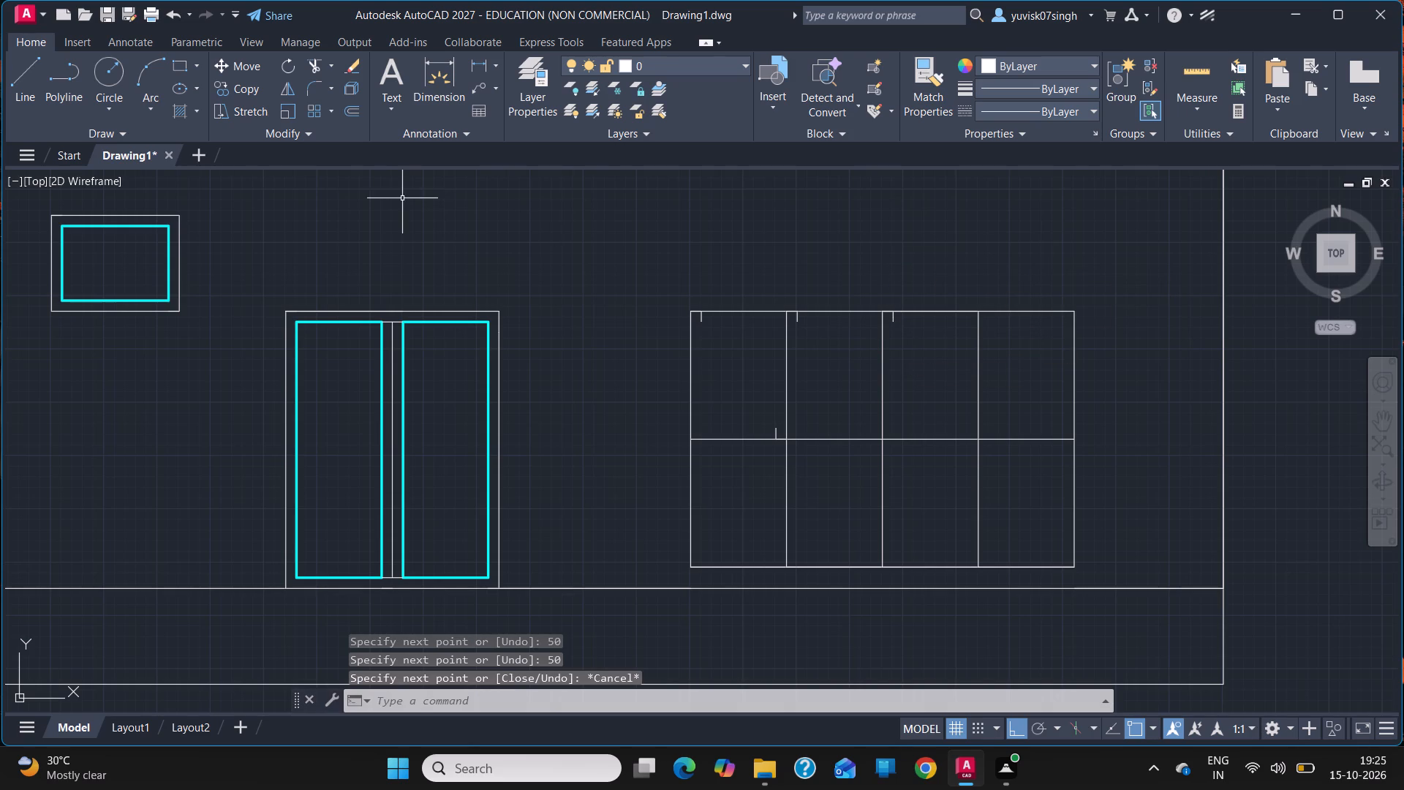
Draw a corner guide in the fourth top-row pane, from its upper left corner 50 right, then 50 down.
click(29, 59)
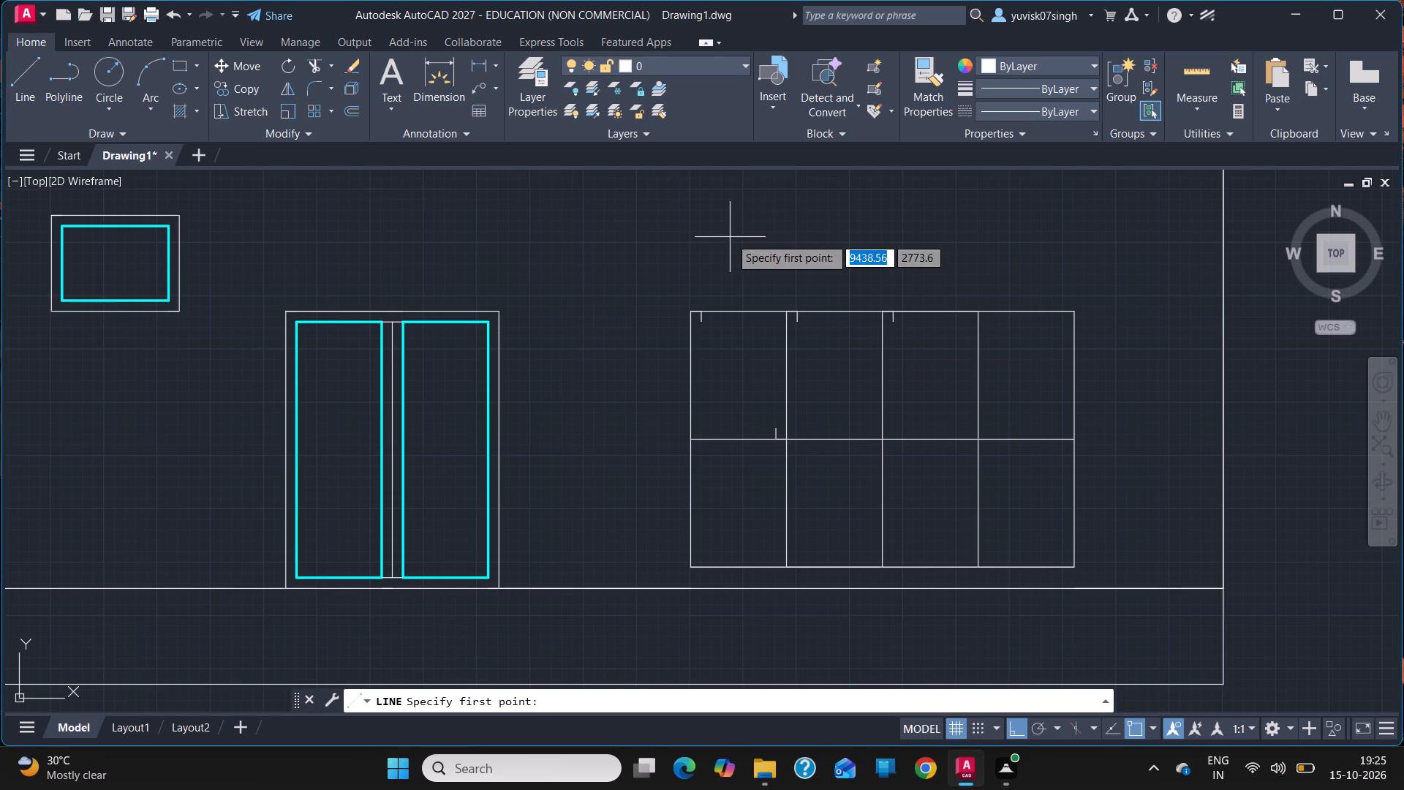
click(975, 308)
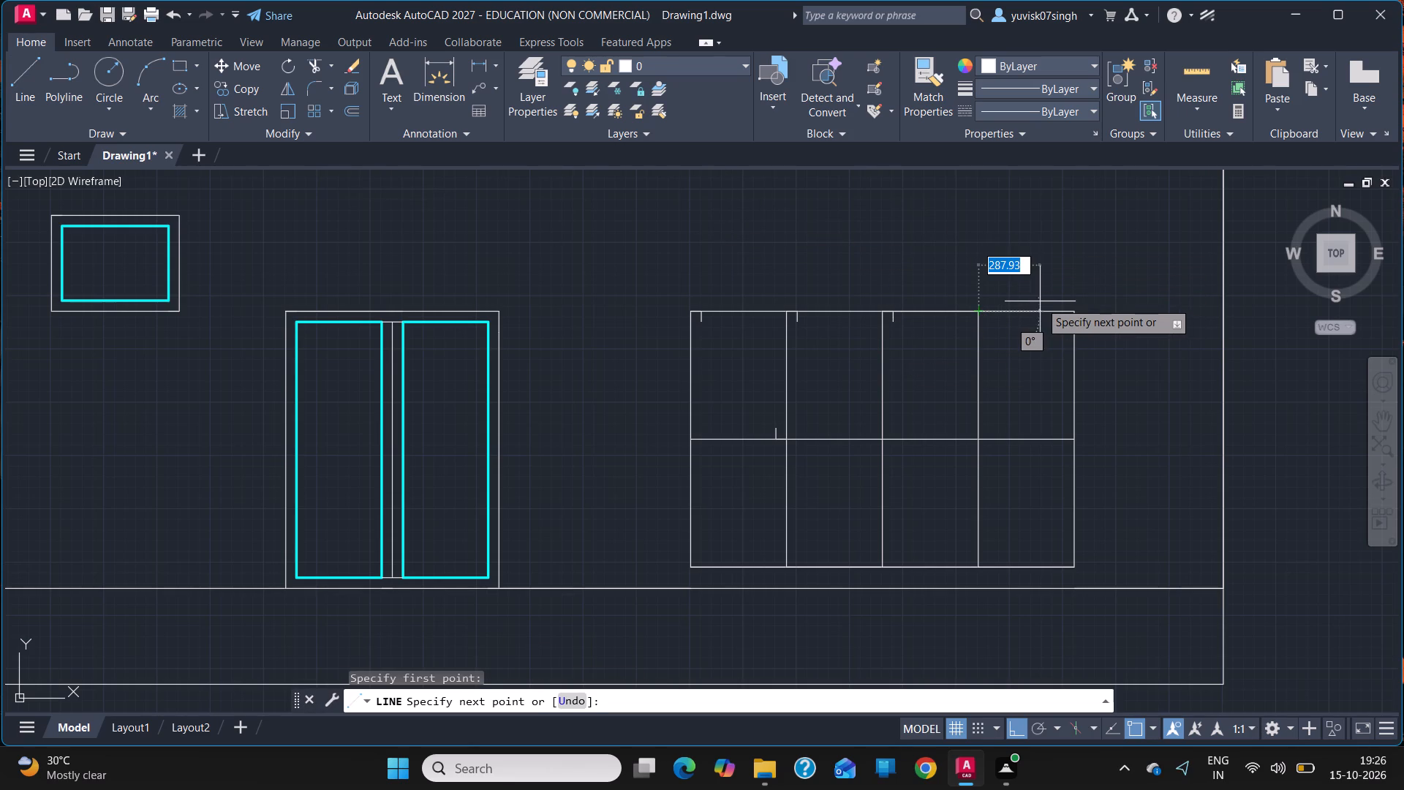
text(50)
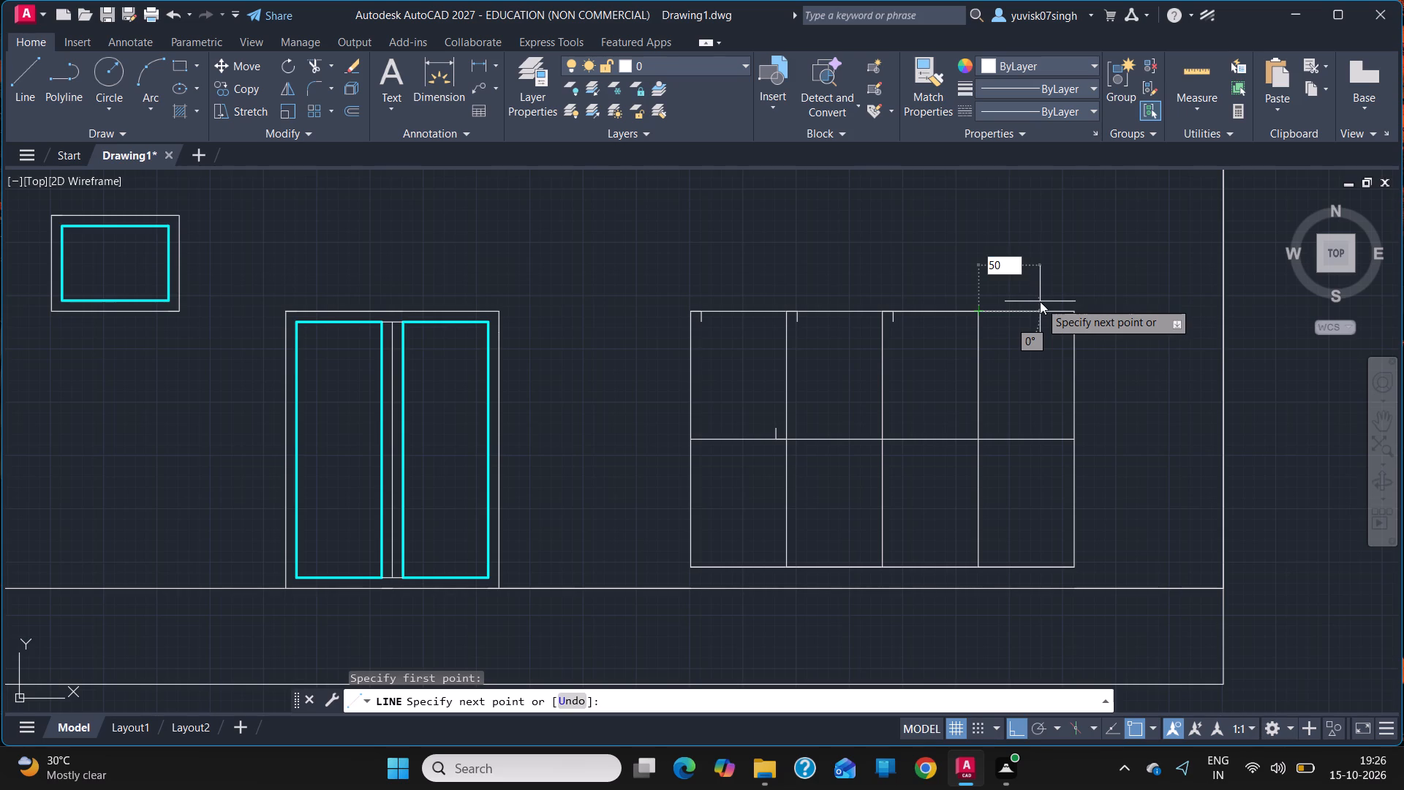
key(Return)
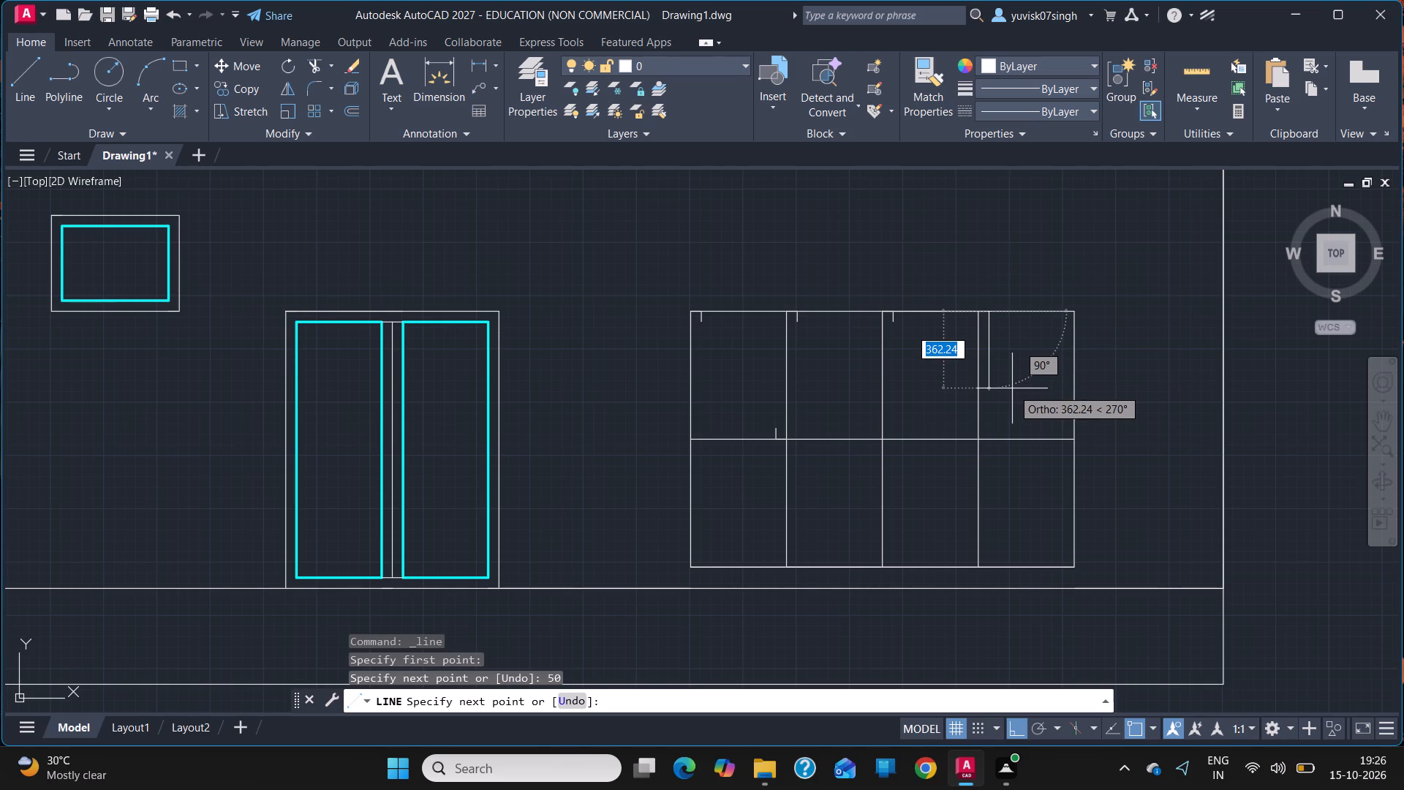
key(5)
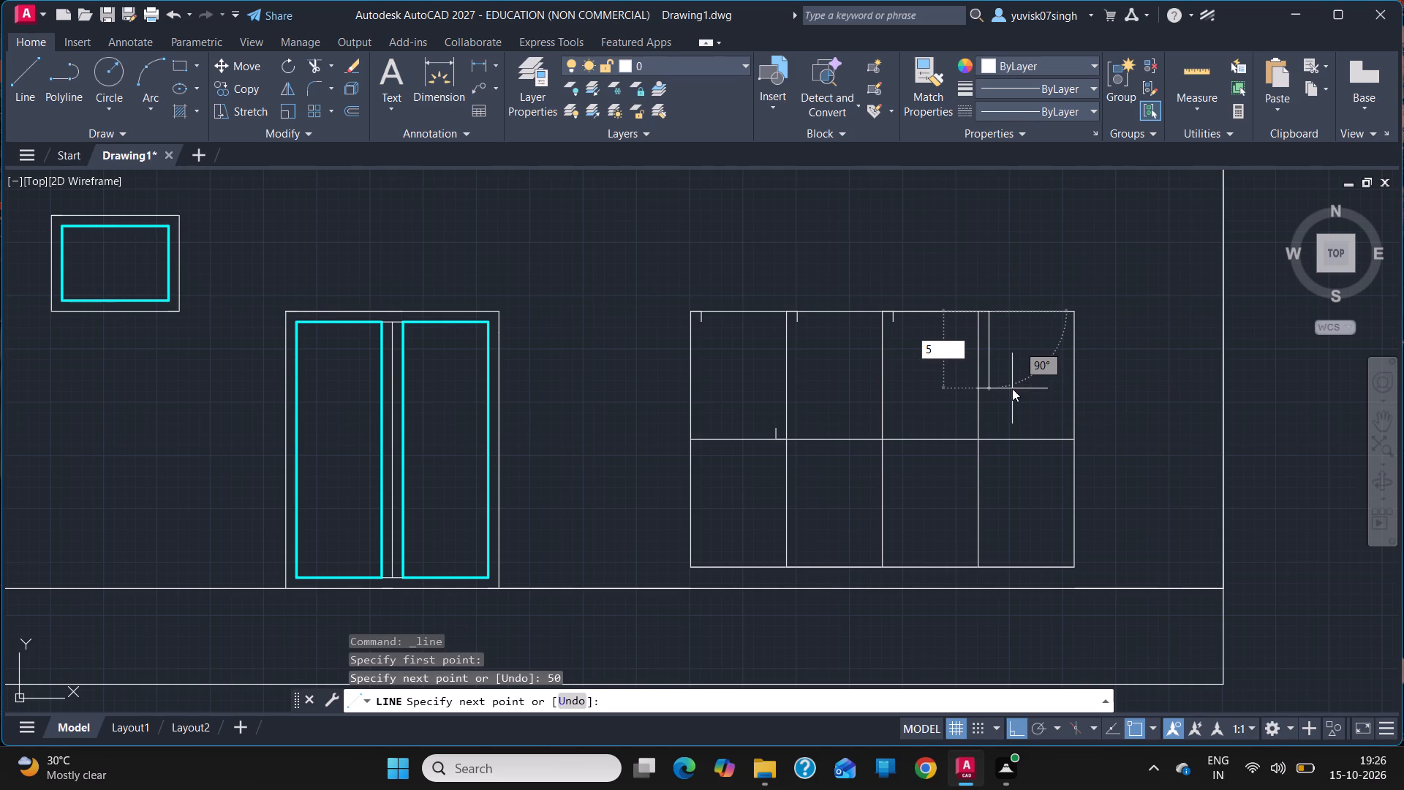
key(0)
key(Return)
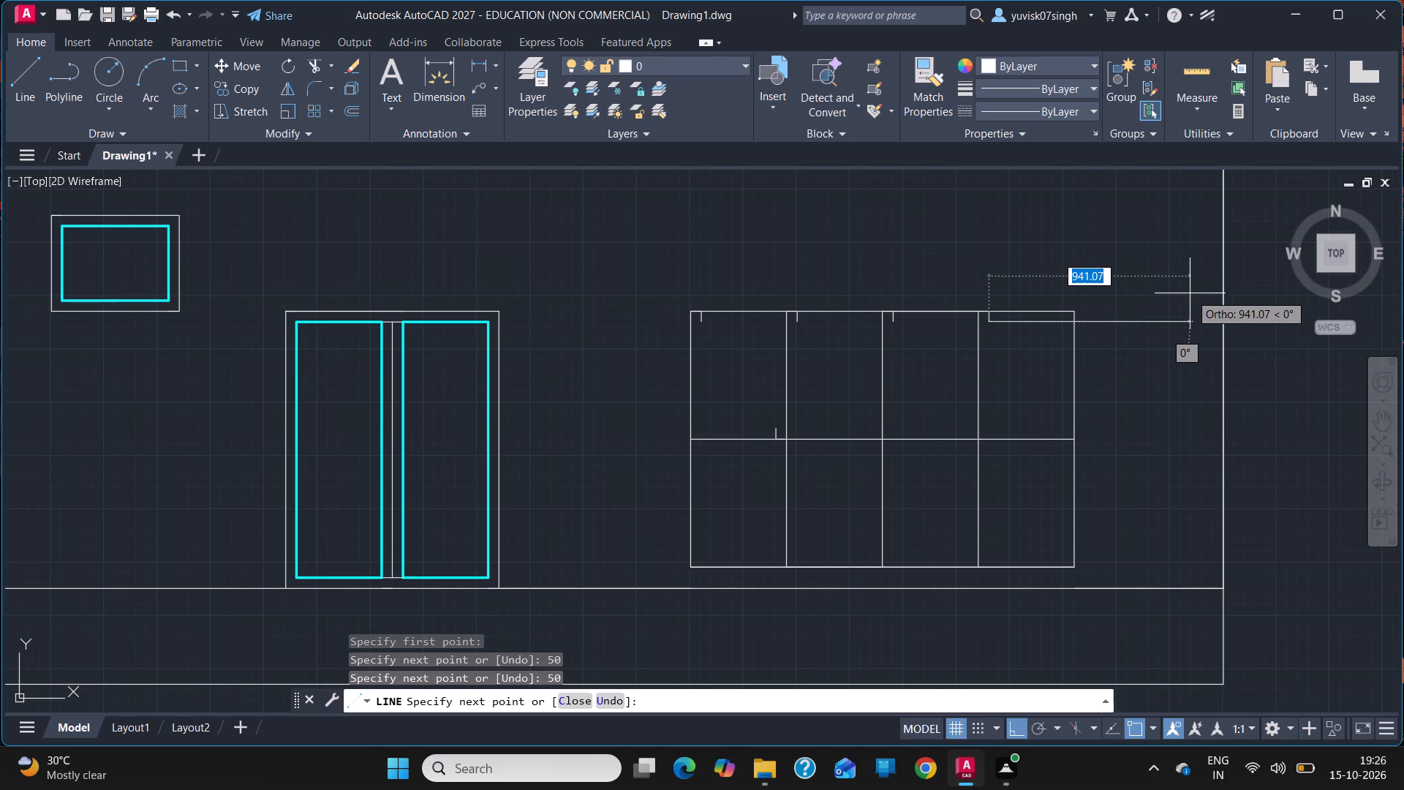
key(Escape)
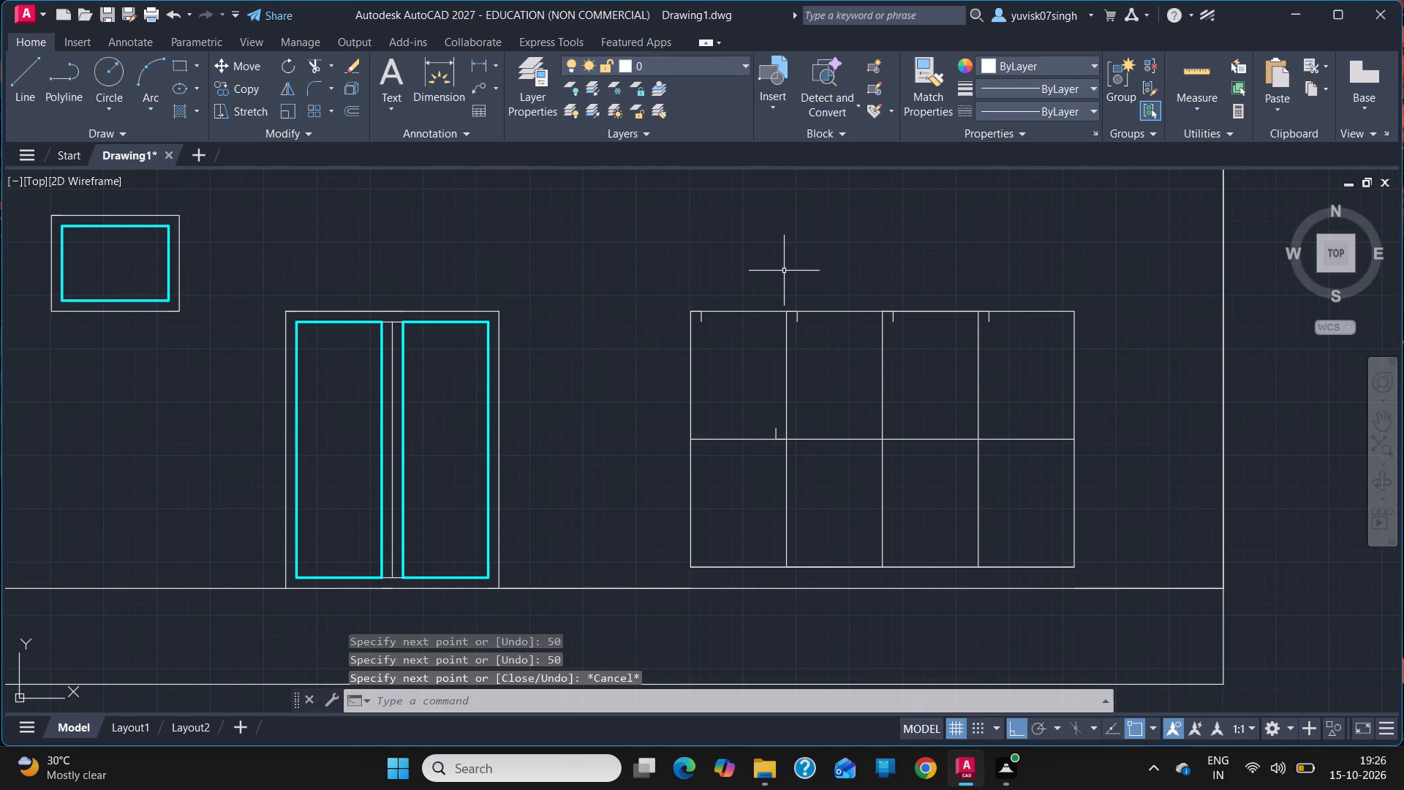
Draw a corner guide in the second top-row pane, from its lower right corner 50 left, then 50 up.
click(15, 81)
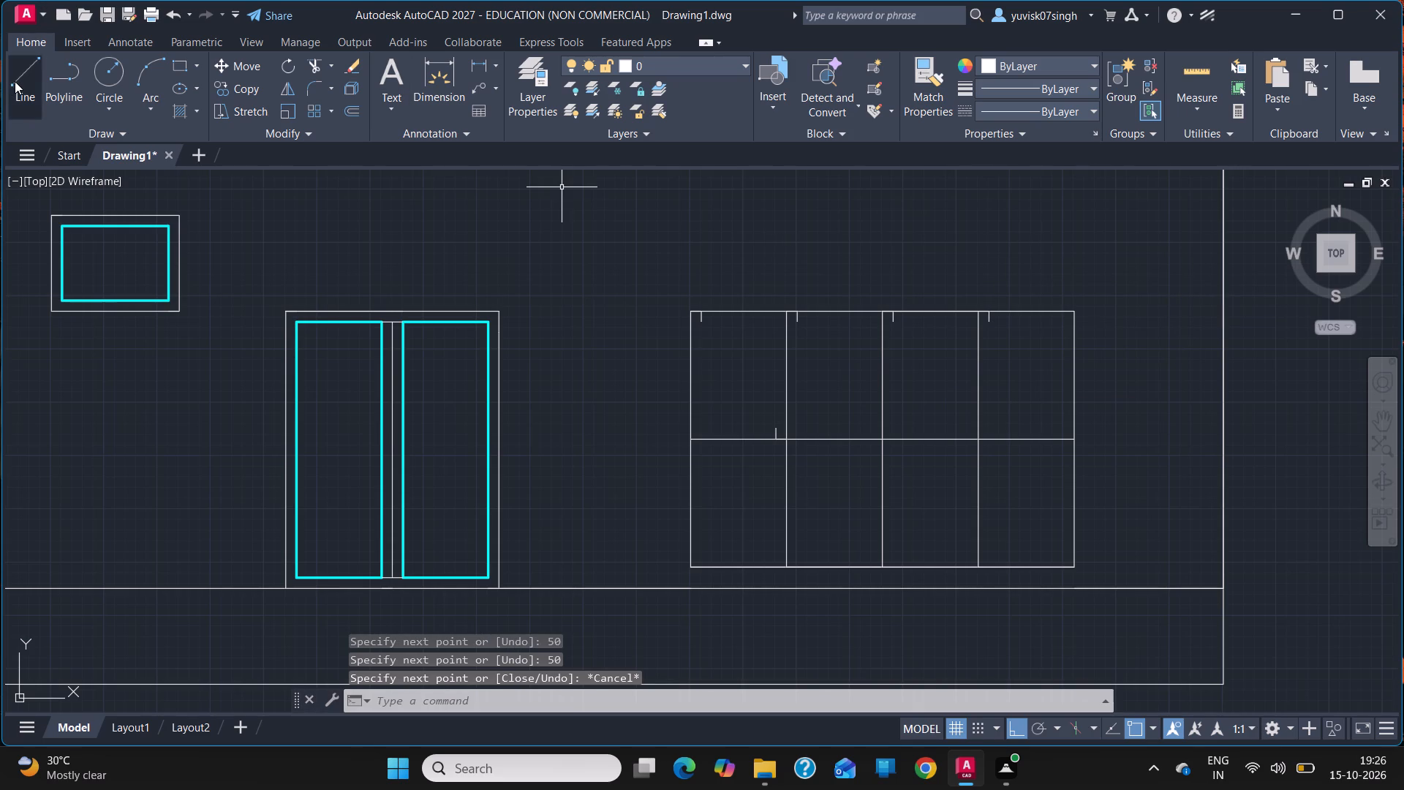
click(880, 436)
text(50)
key(Return)
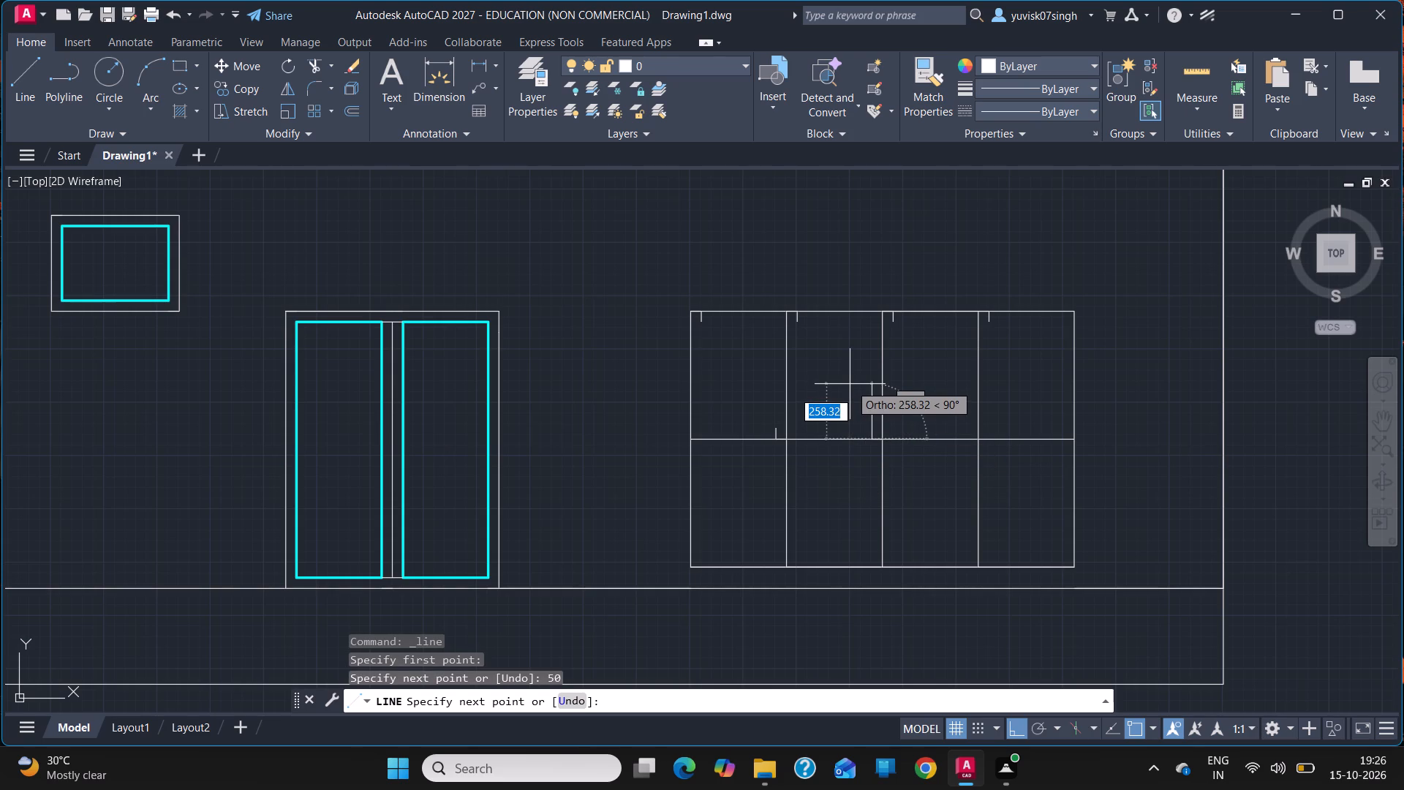
text(50)
key(Return)
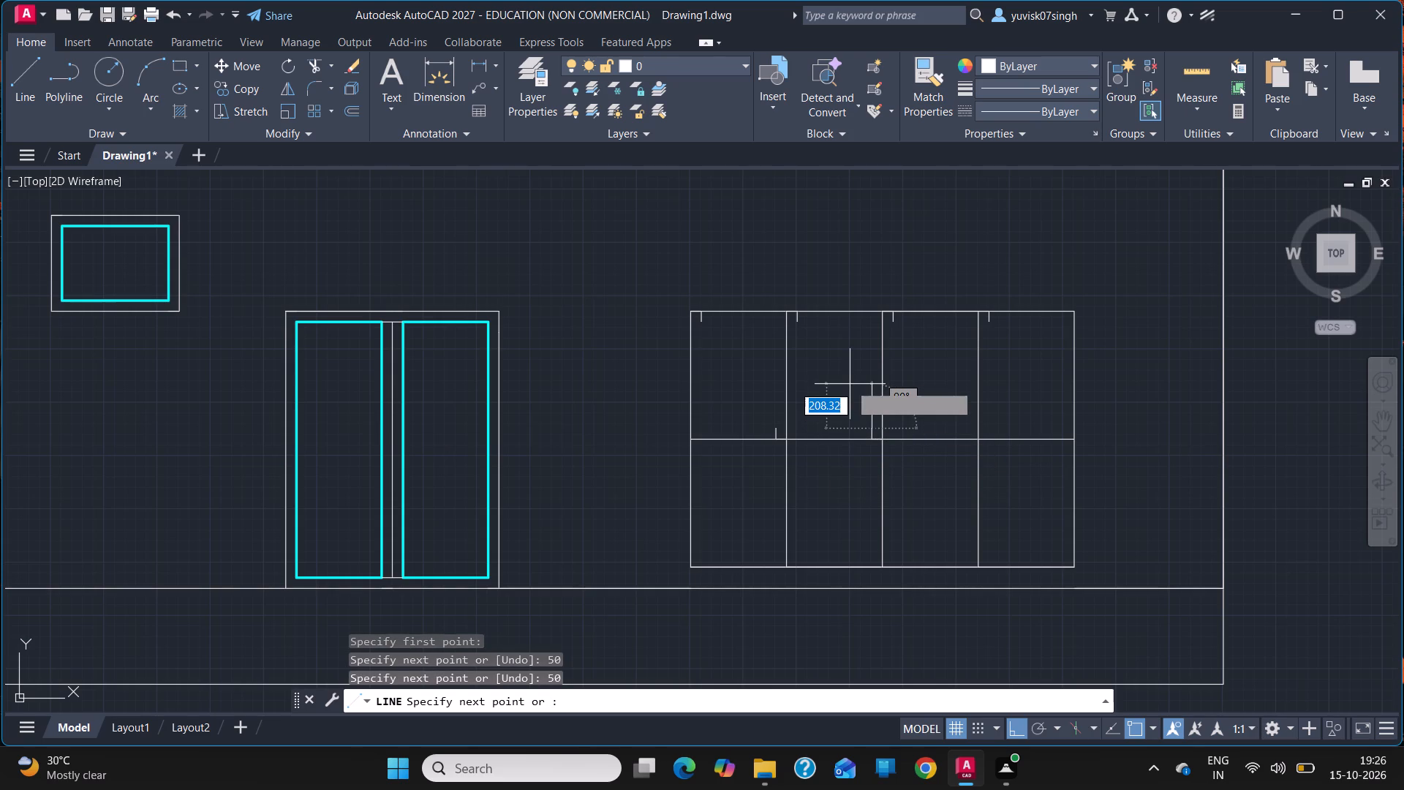
key(Escape)
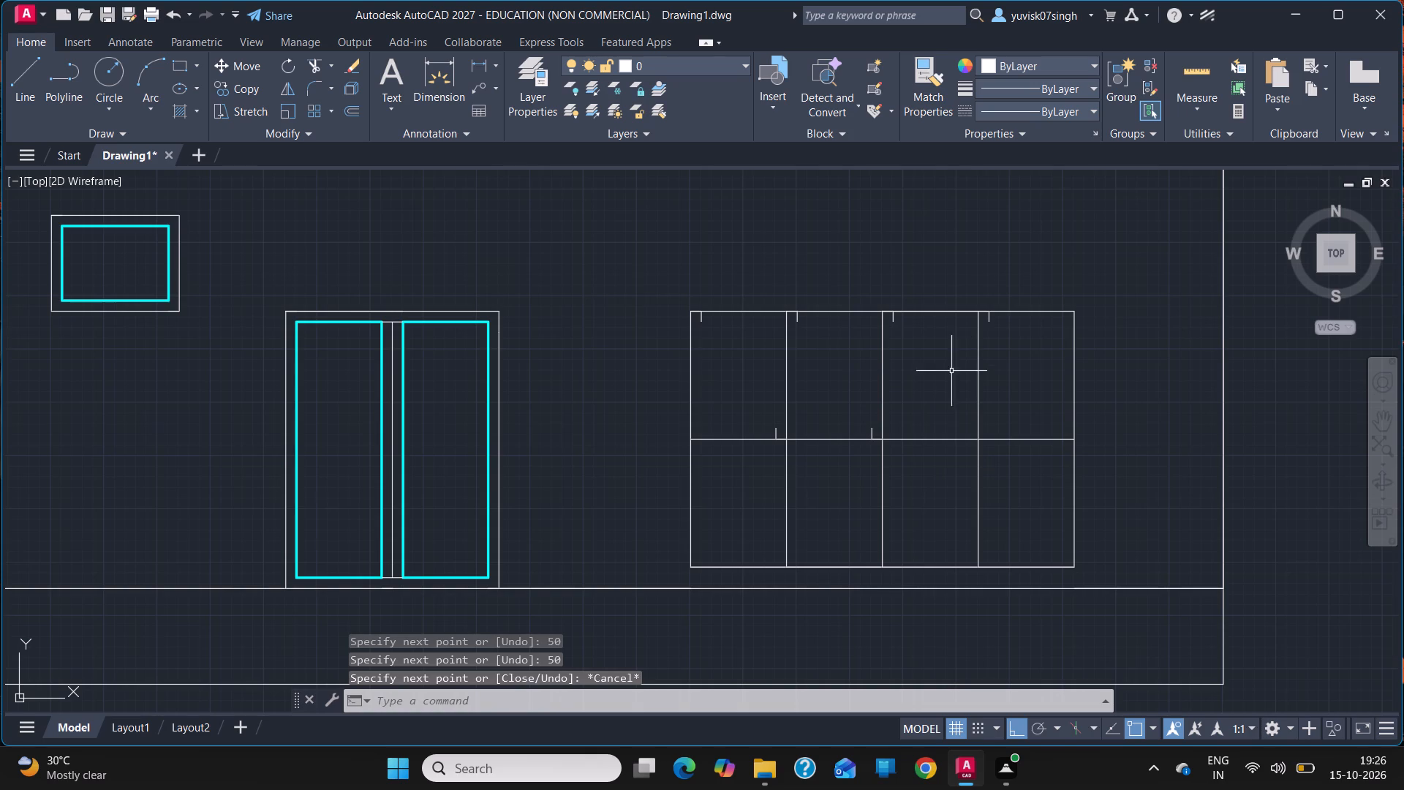
Draw a corner guide in the third top-row pane, from its lower right corner 50 left, then 50 up.
click(27, 68)
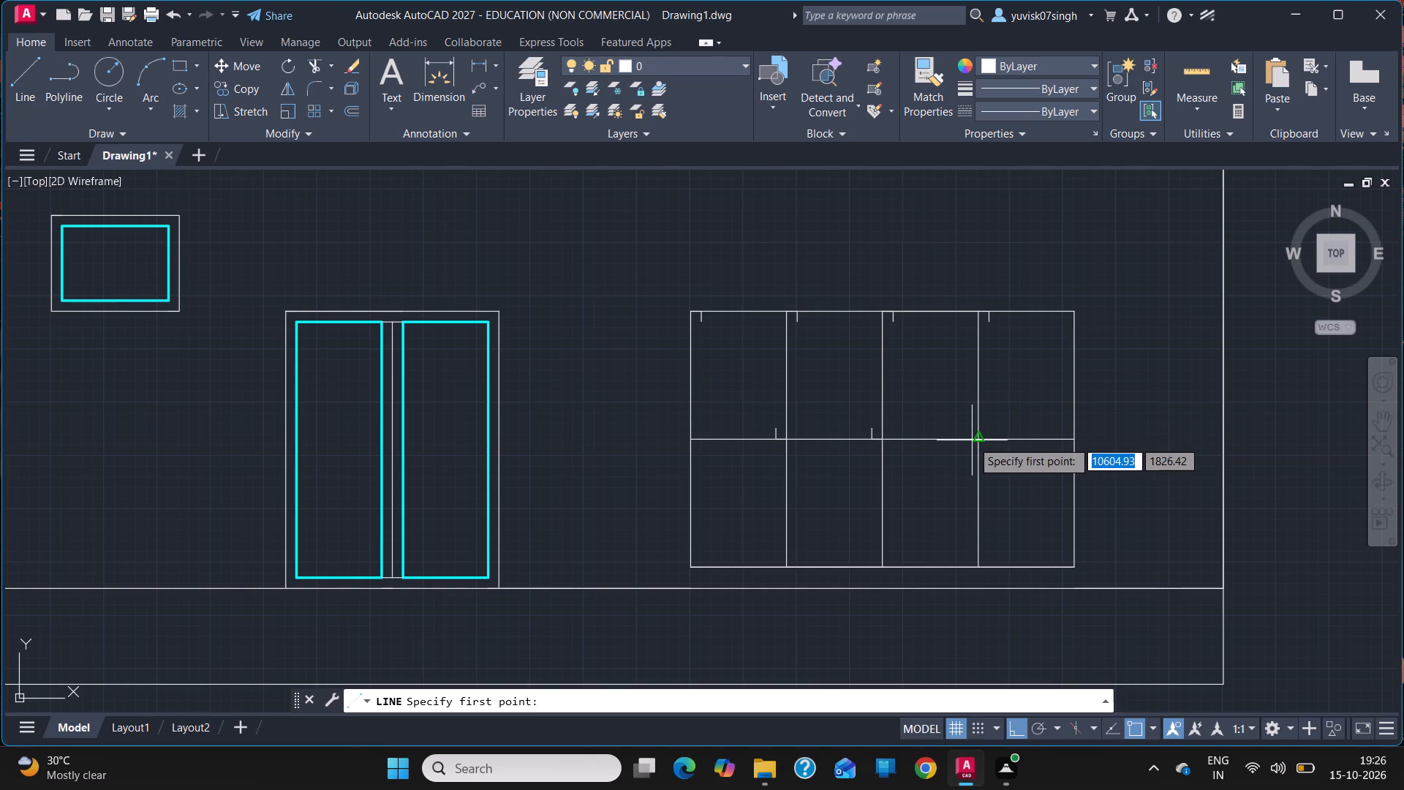
drag(977, 438, 899, 429)
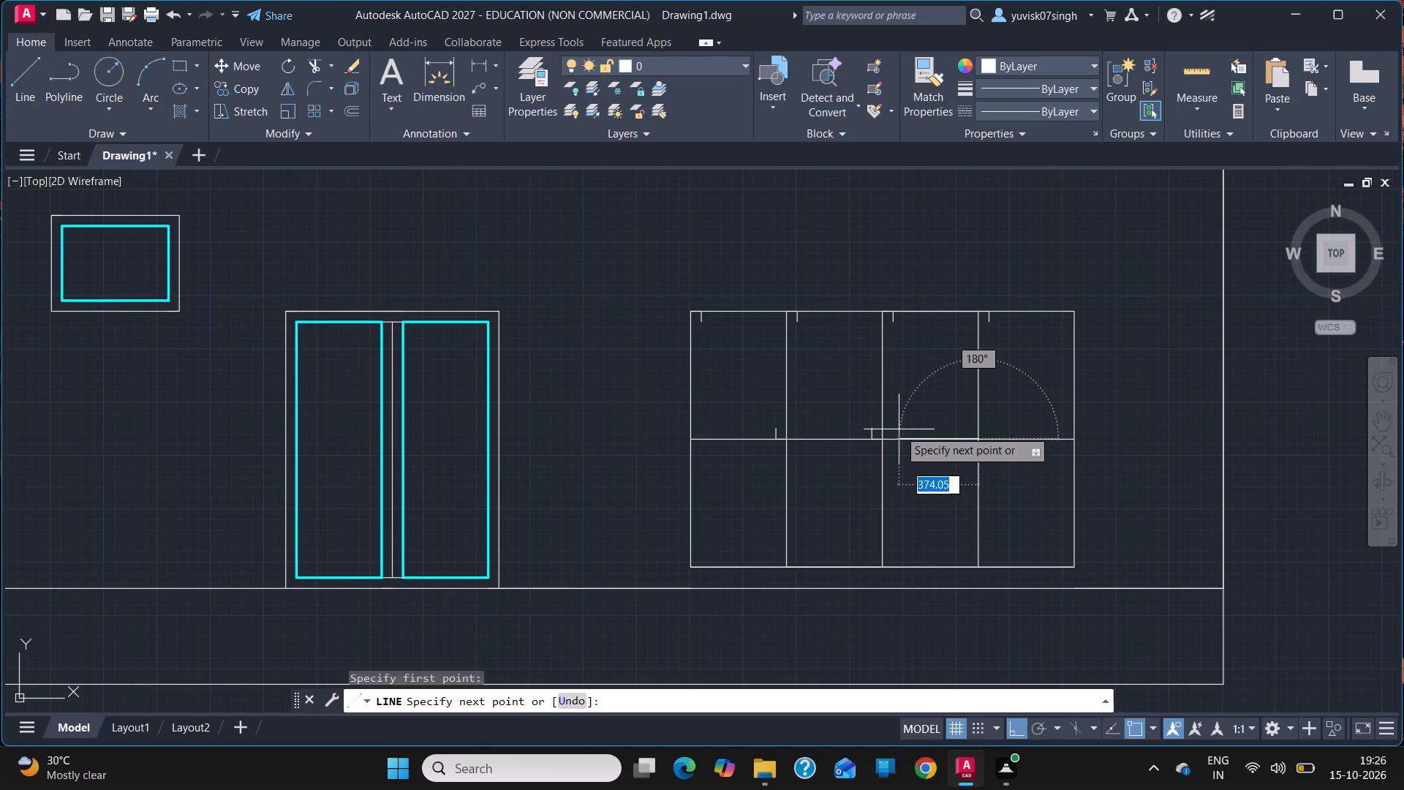
text(50)
key(Return)
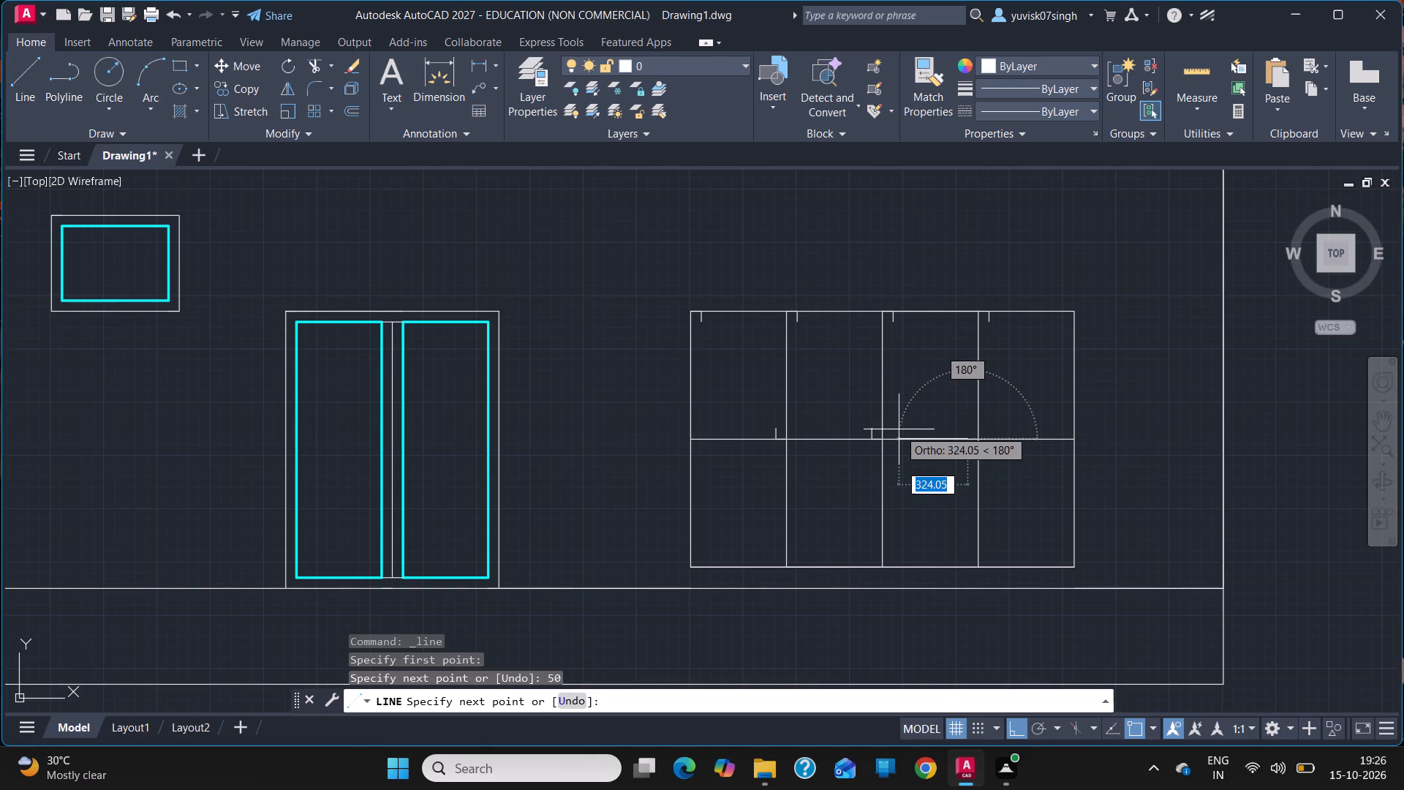
text(50)
key(Return)
key(Escape)
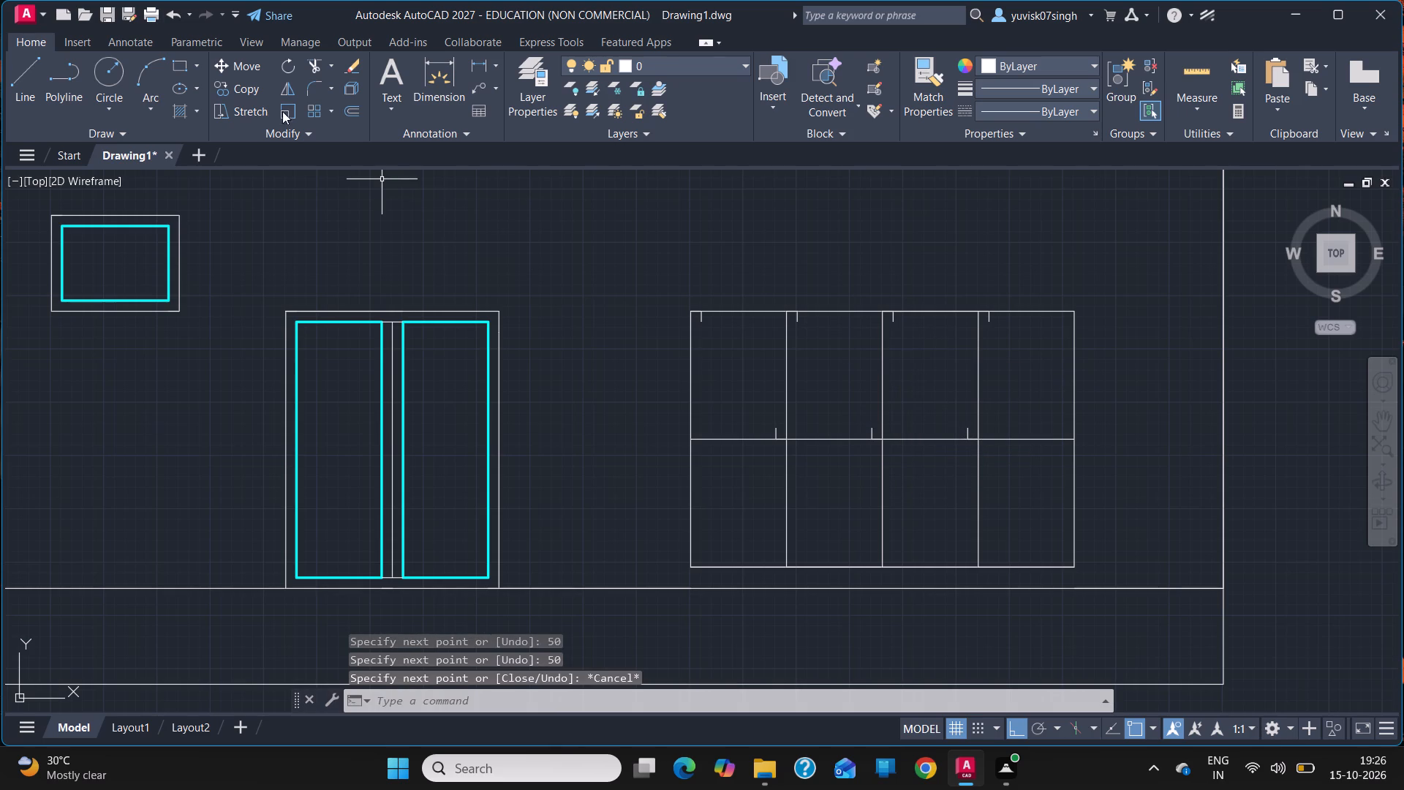
Draw a corner guide in the fourth top-row pane, from its lower right corner 50 left, then 50 up.
click(9, 96)
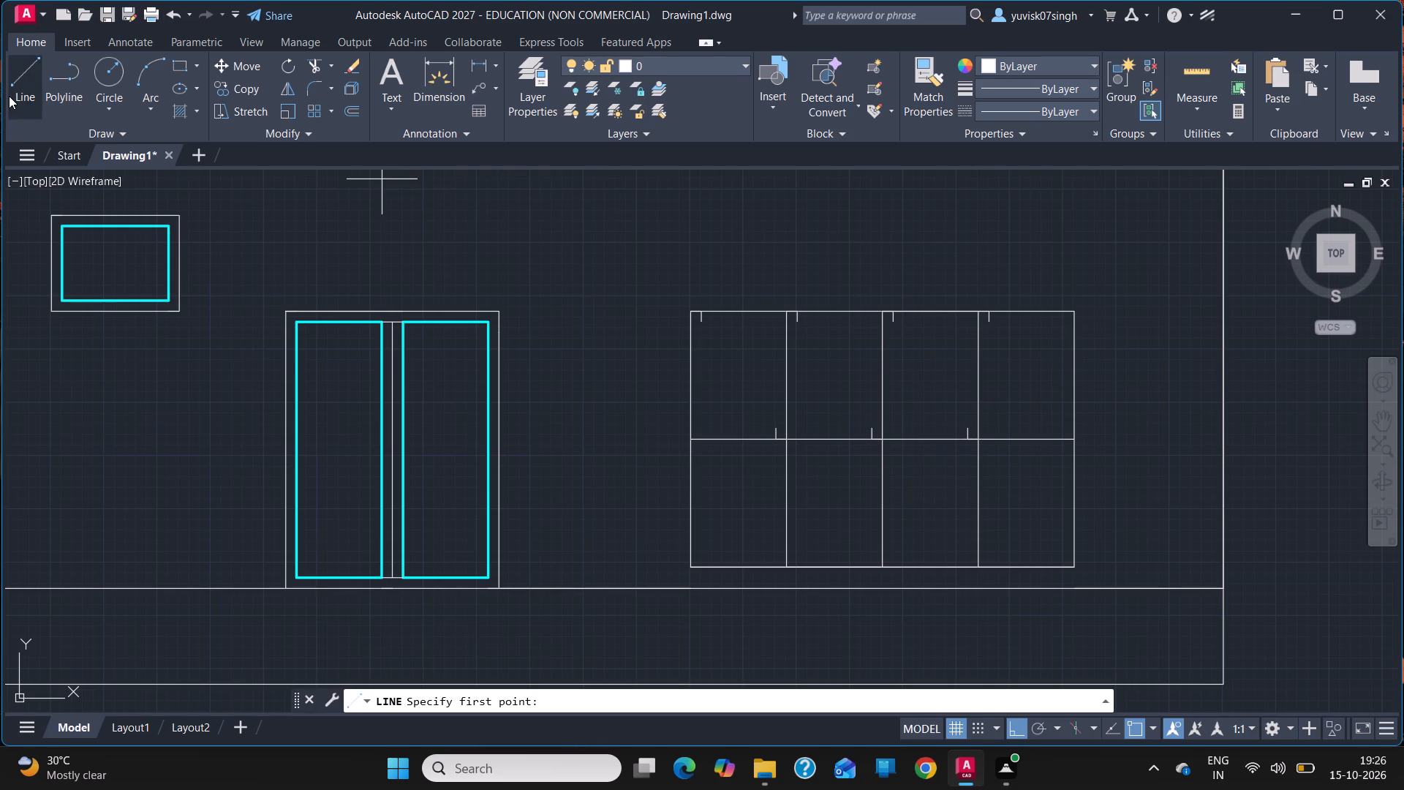
click(1072, 437)
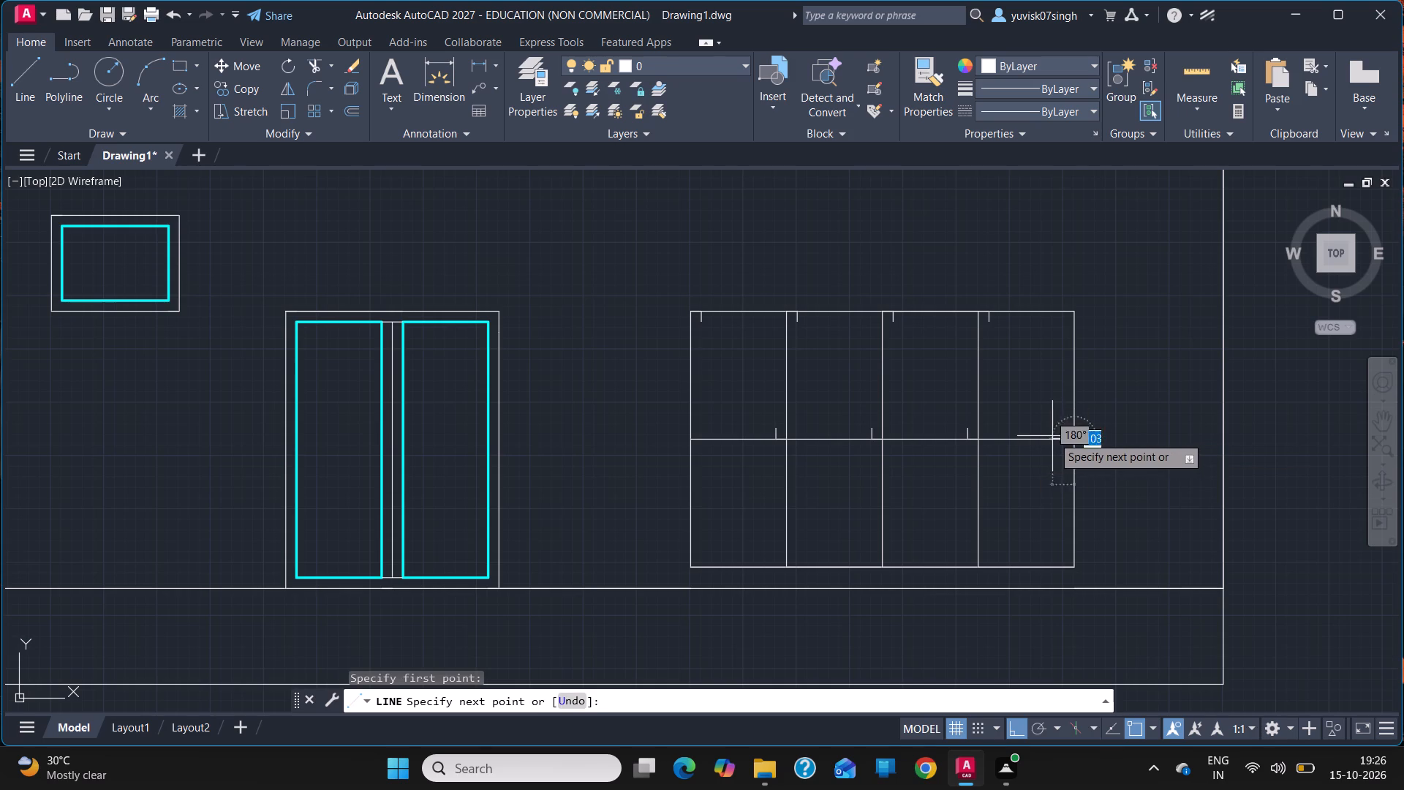
text(50)
key(Return)
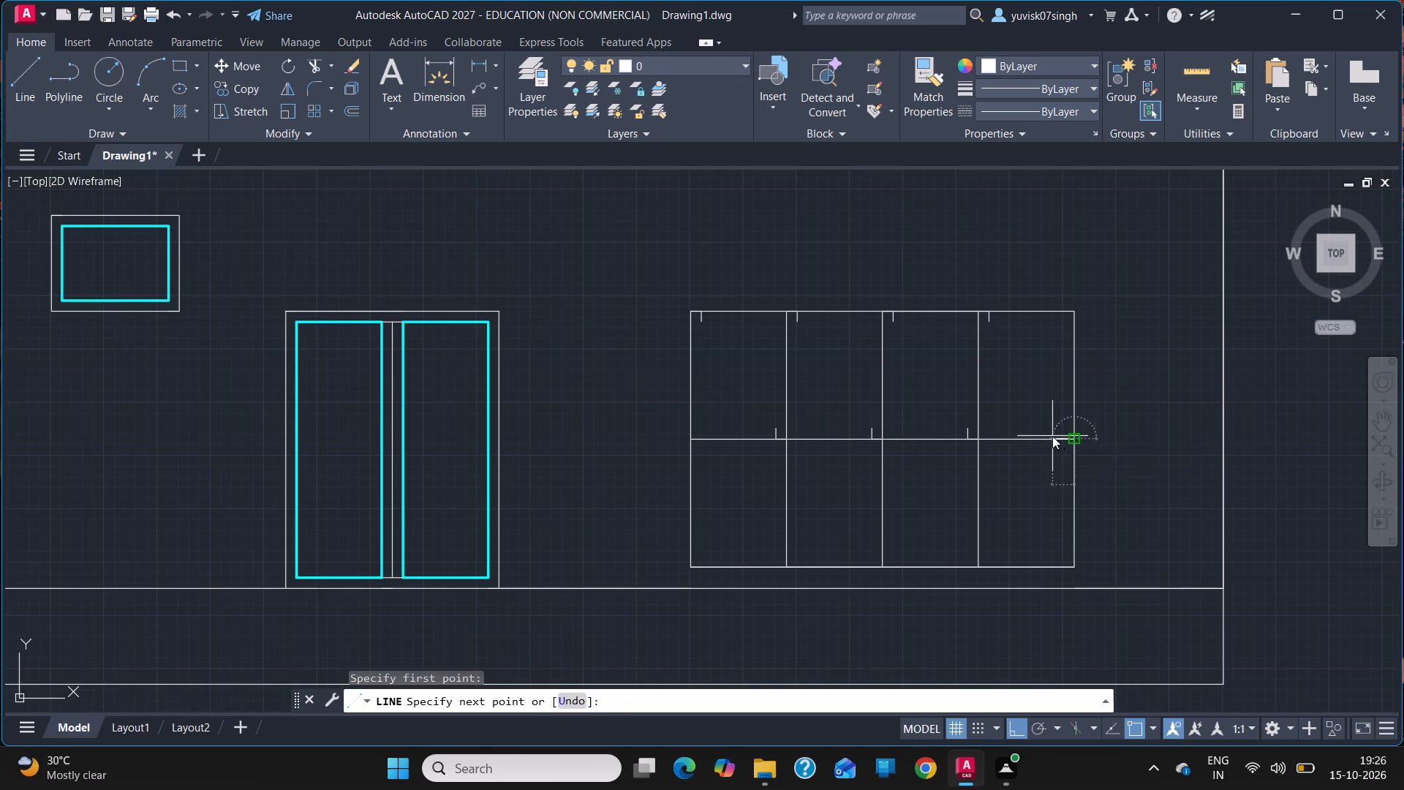
text(50)
key(Return)
key(Escape)
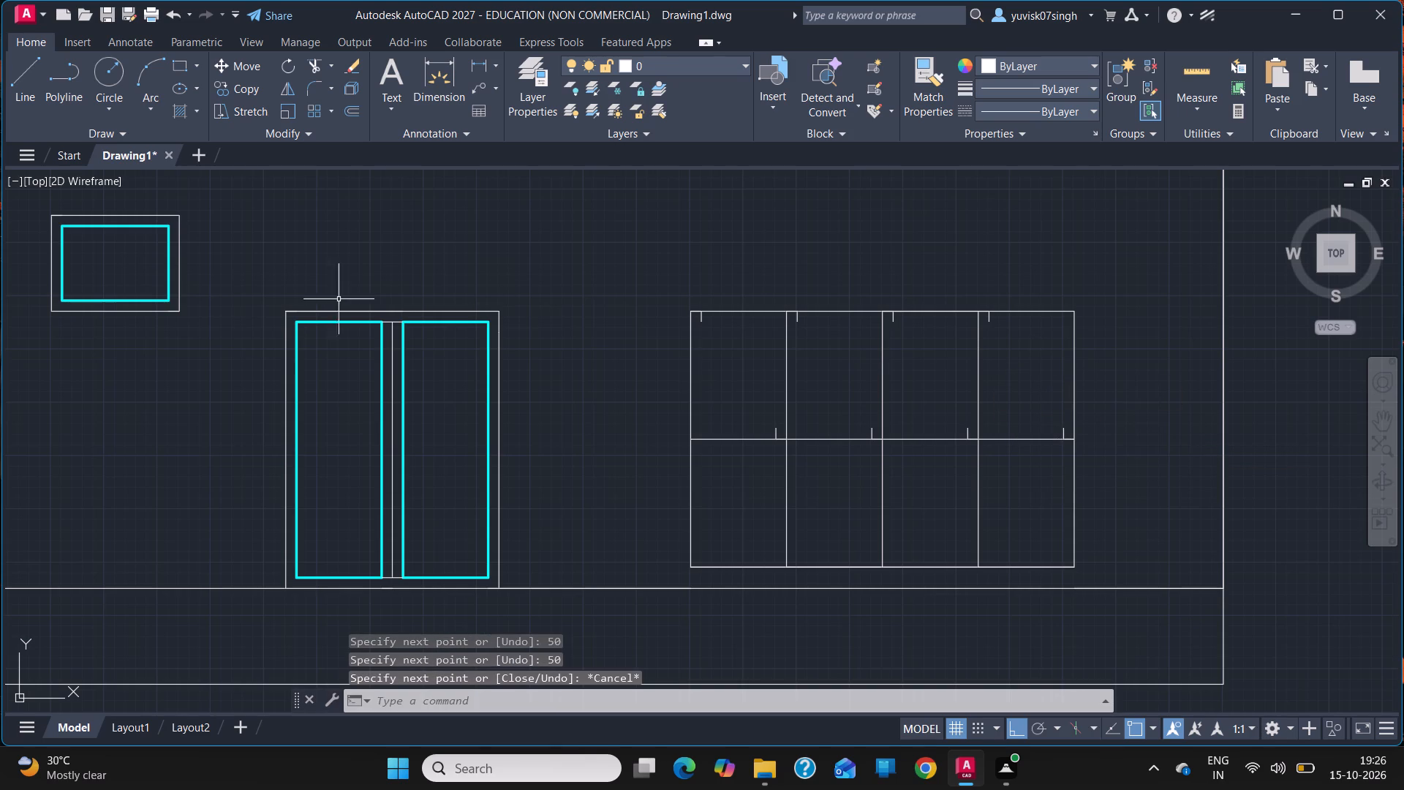
Draw a corner guide in the first bottom-row pane, from its upper left corner 50 right, then 50 down.
click(32, 75)
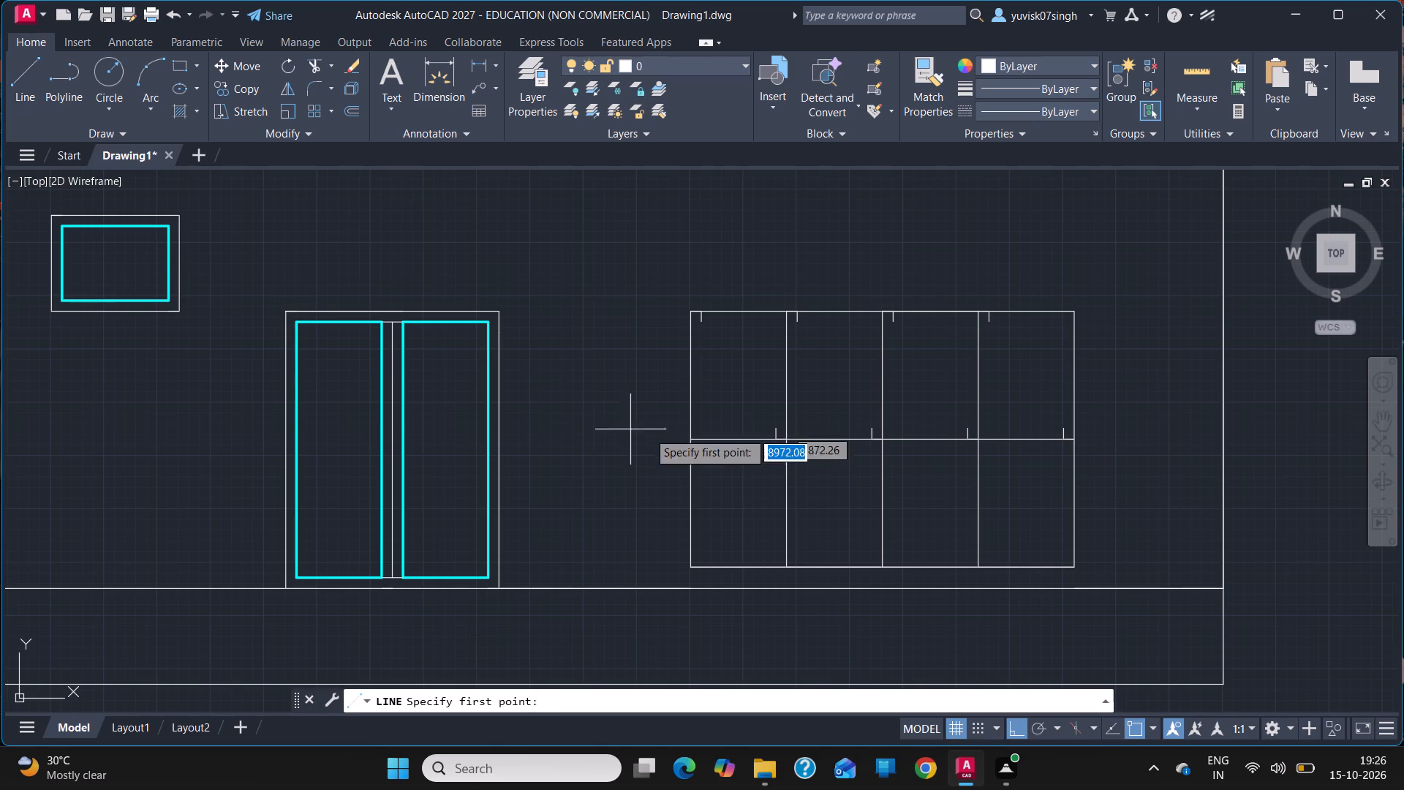
drag(692, 439, 733, 437)
text(50)
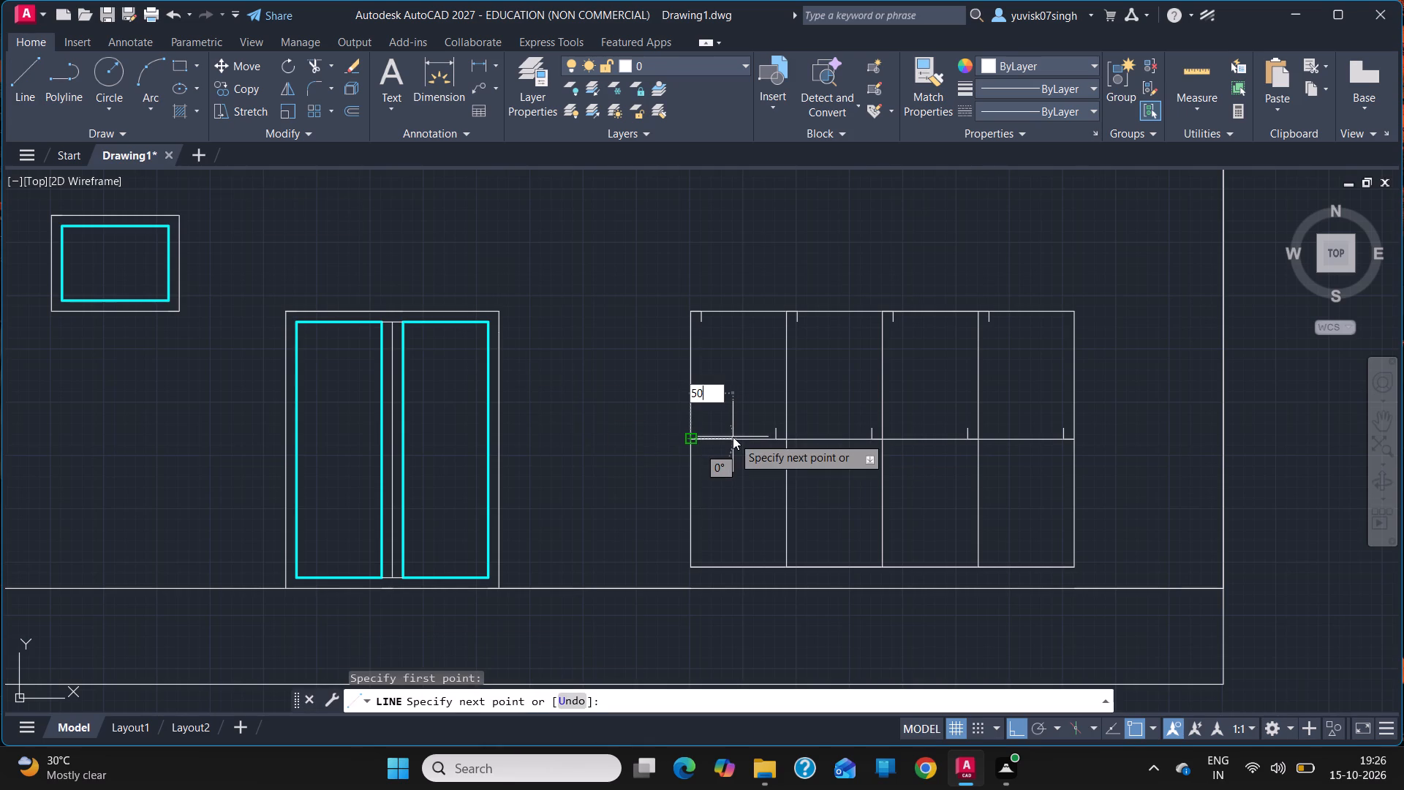
key(Return)
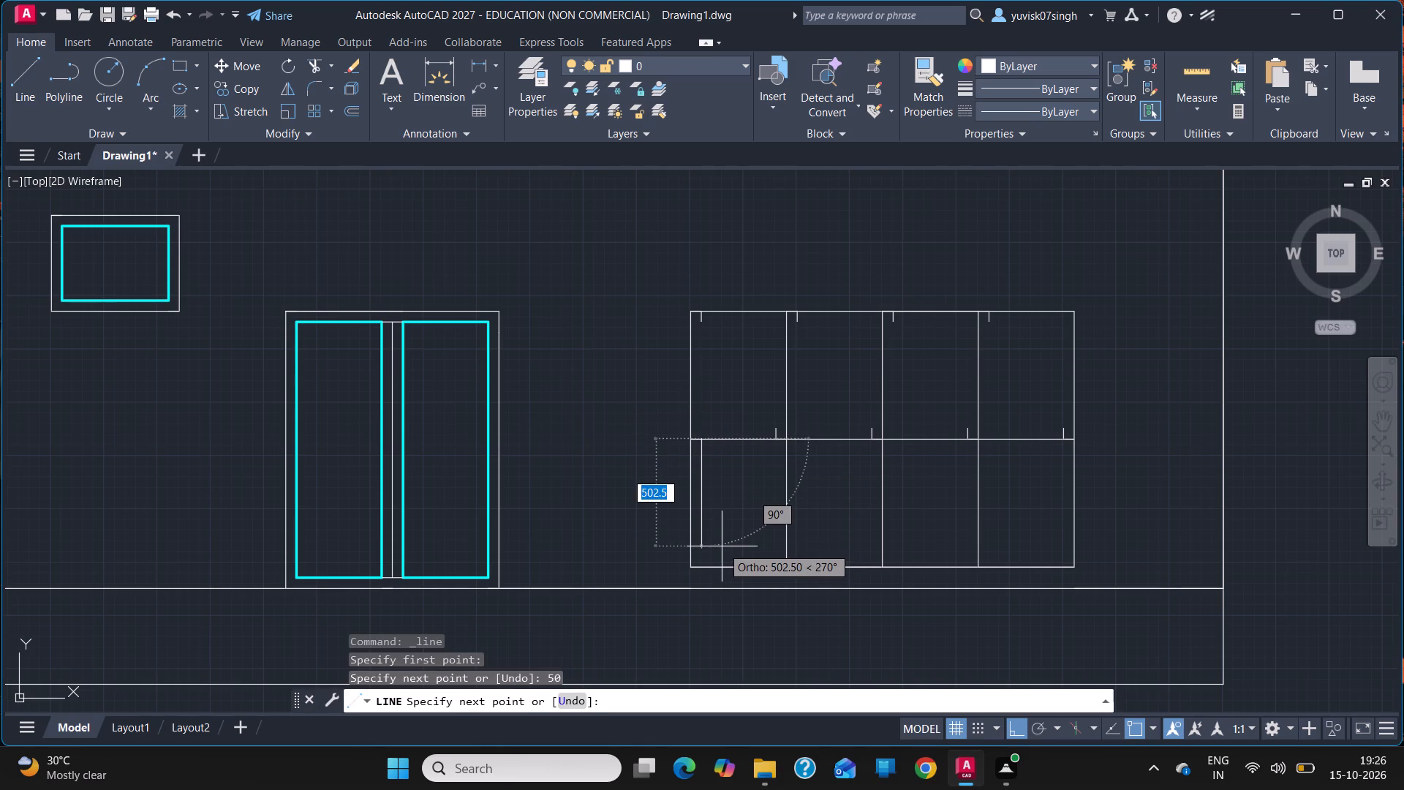
text(50)
key(Return)
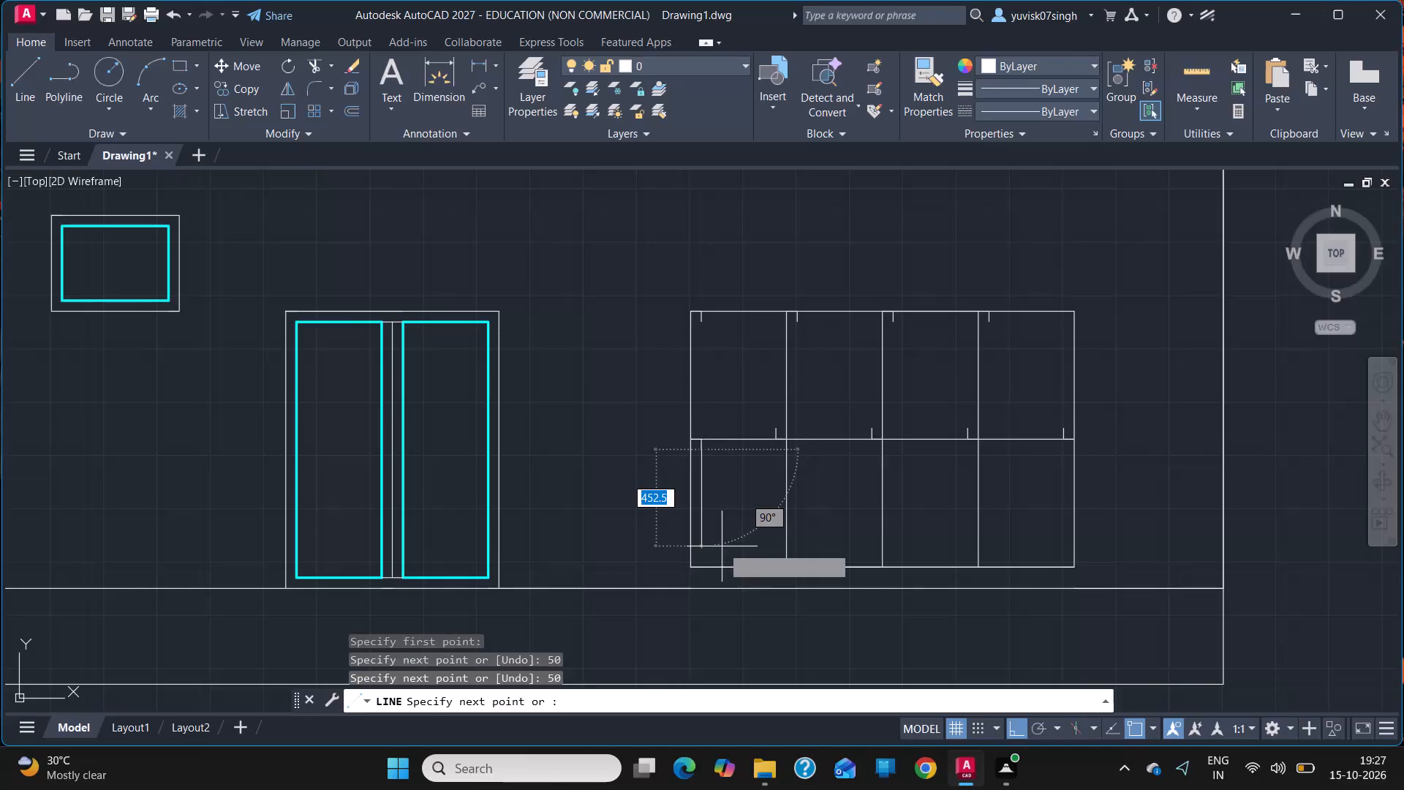
key(Escape)
Draw a corner guide in the first bottom-row pane, from its lower right corner 50 left, then 50 up.
click(9, 59)
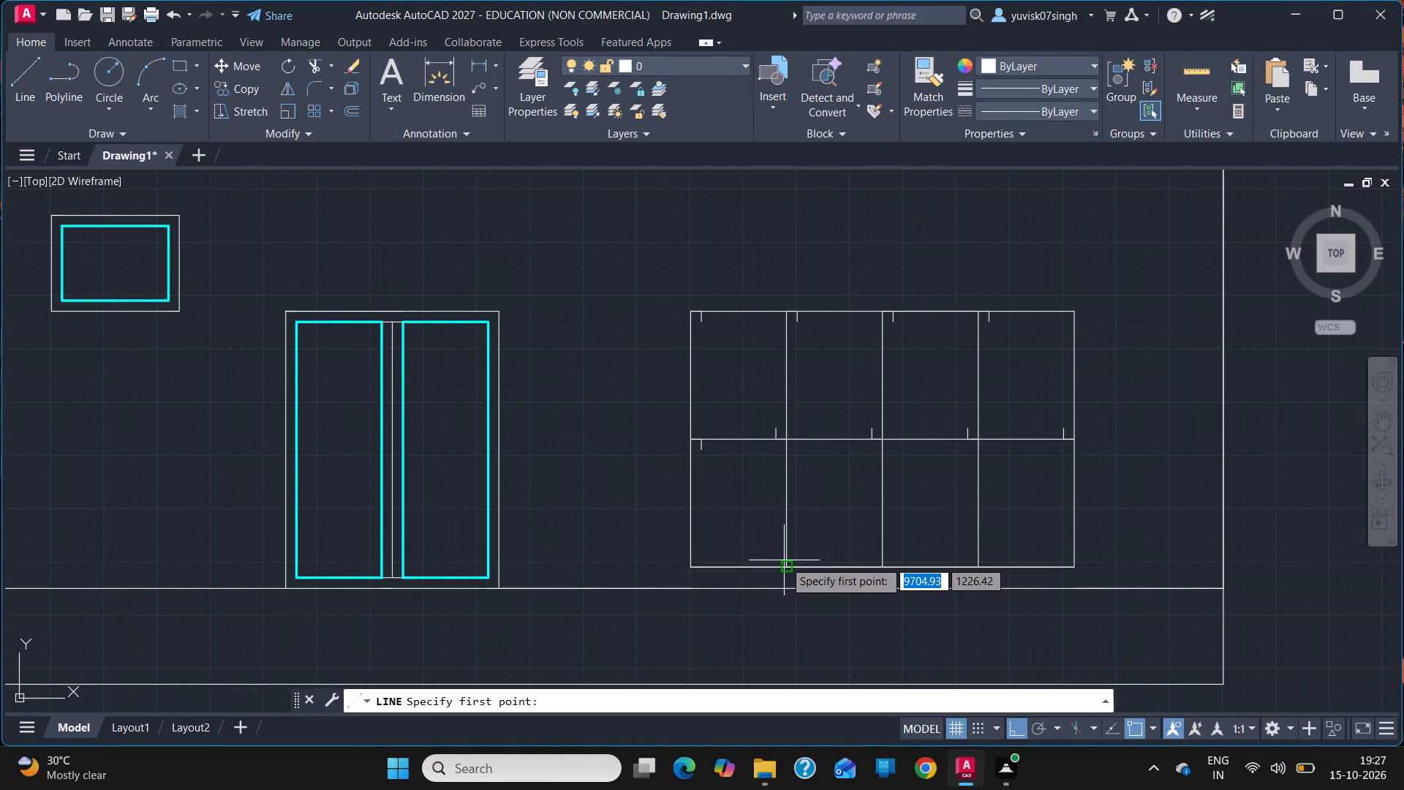
drag(785, 566, 714, 552)
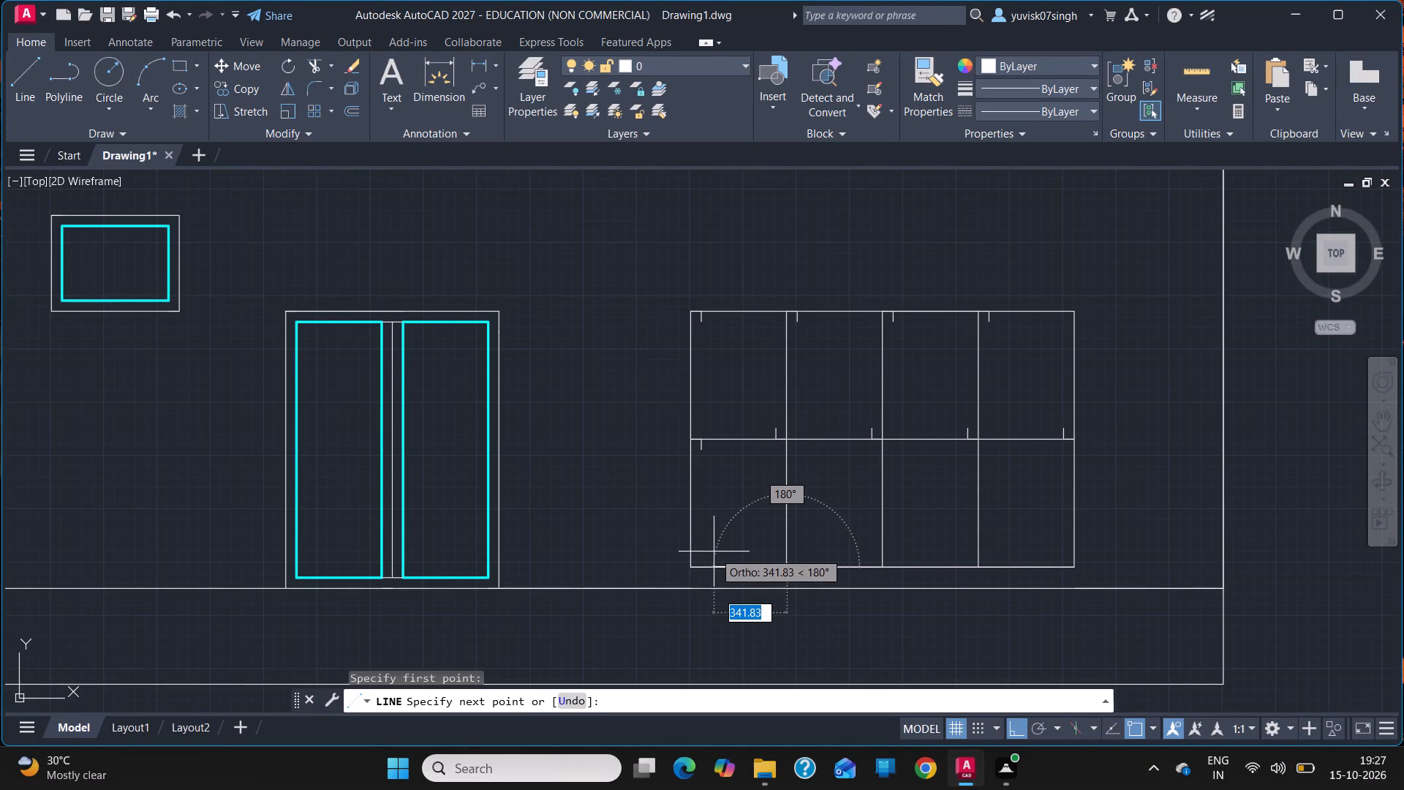
text(50)
key(Return)
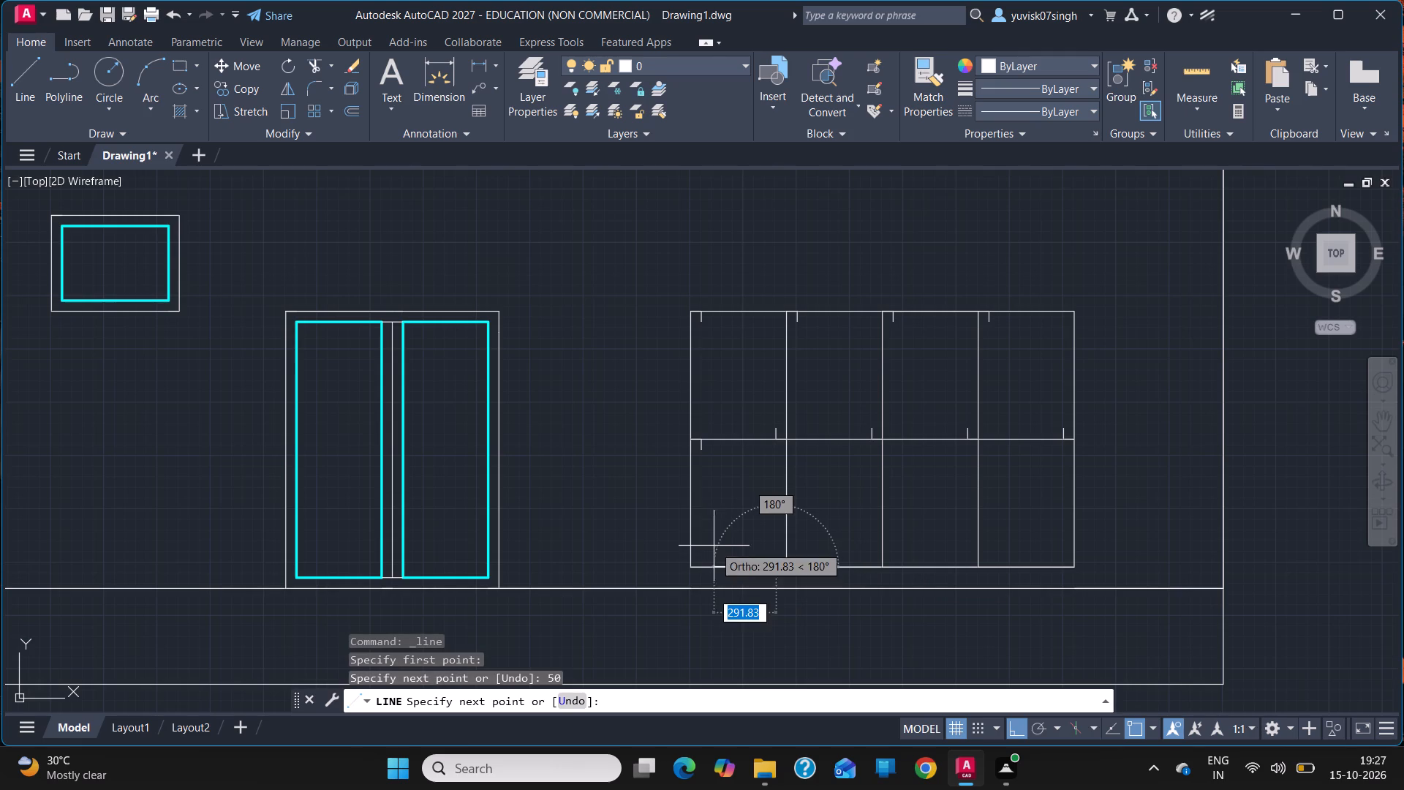
text(50)
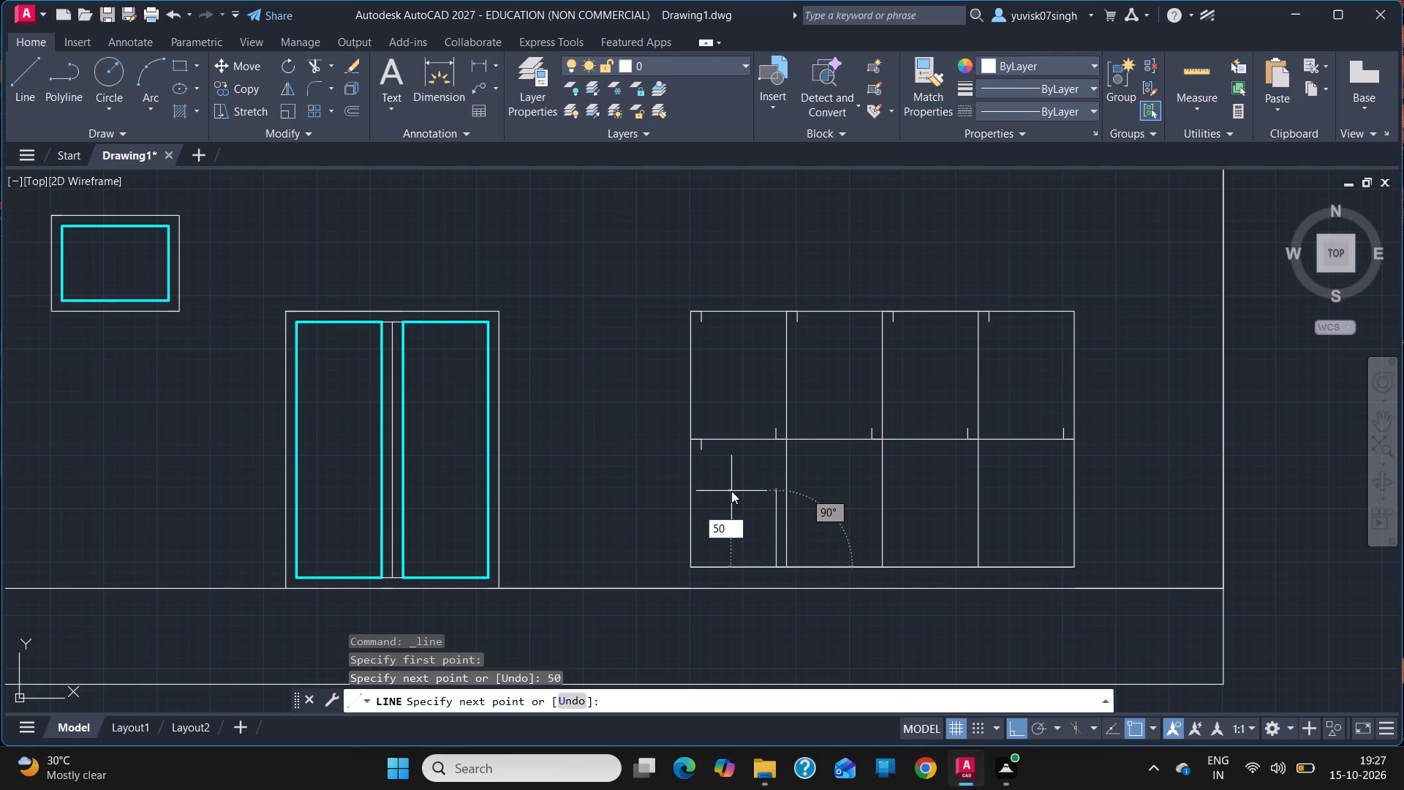
key(Return)
key(Escape)
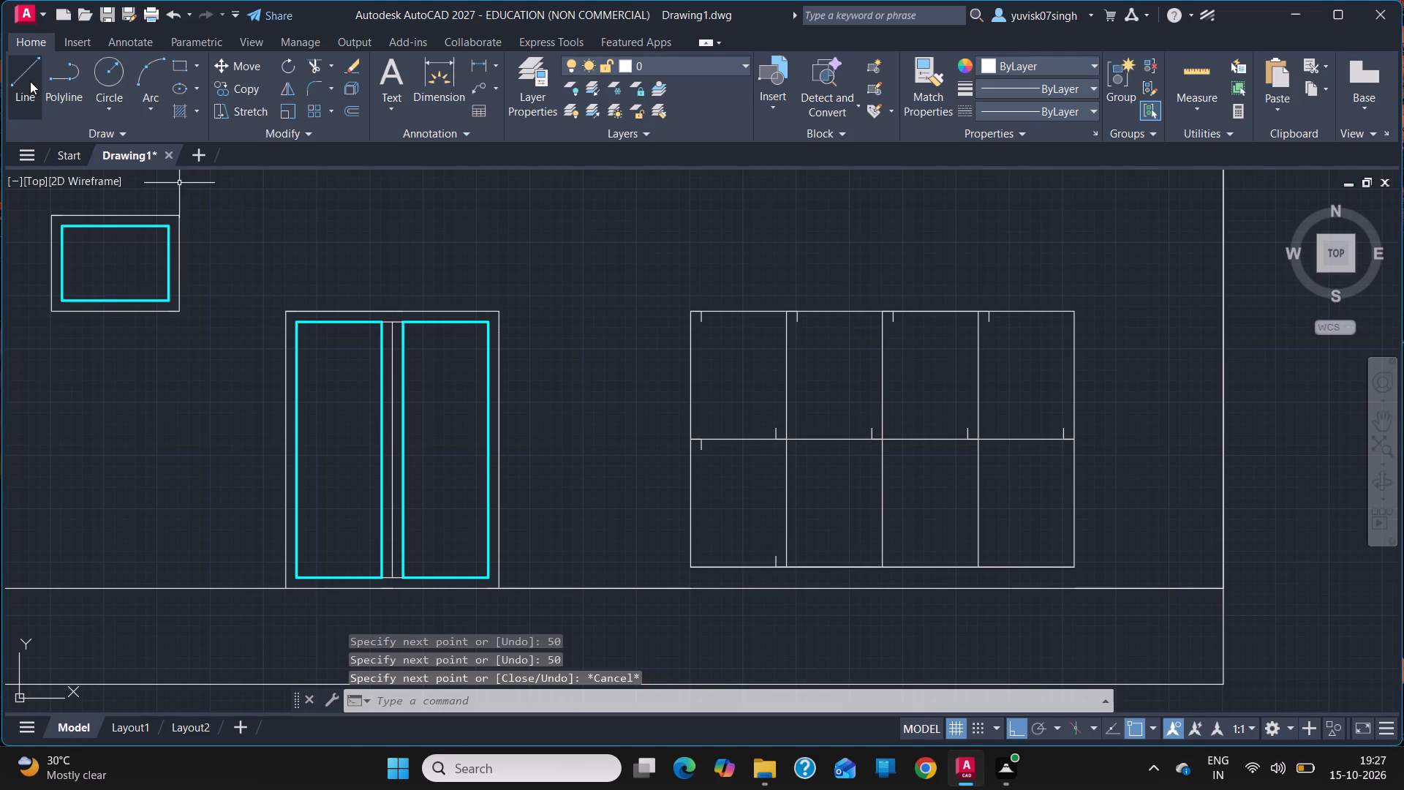
Draw a corner guide in the second bottom-row pane, from its upper left corner 50 right, then 50 down.
click(30, 81)
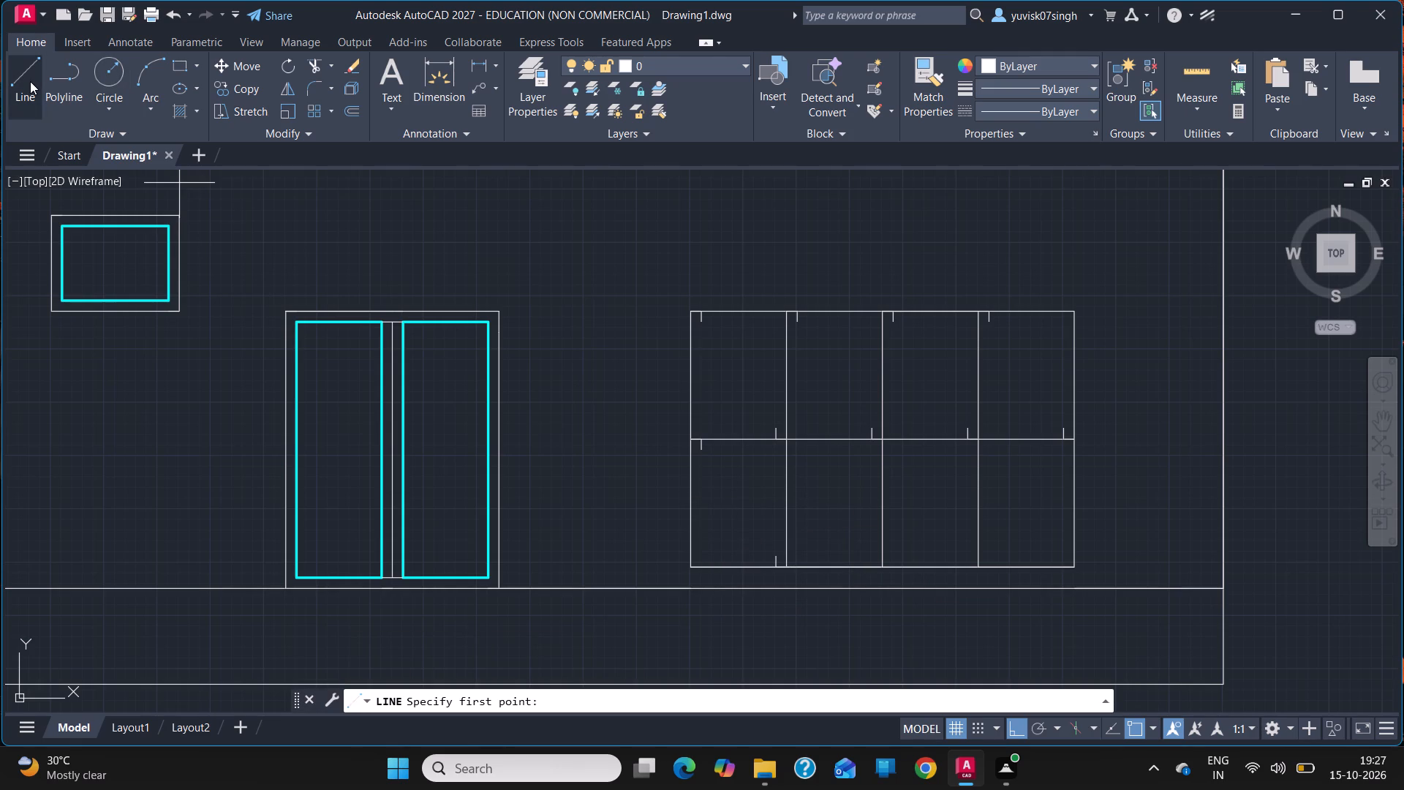
click(30, 81)
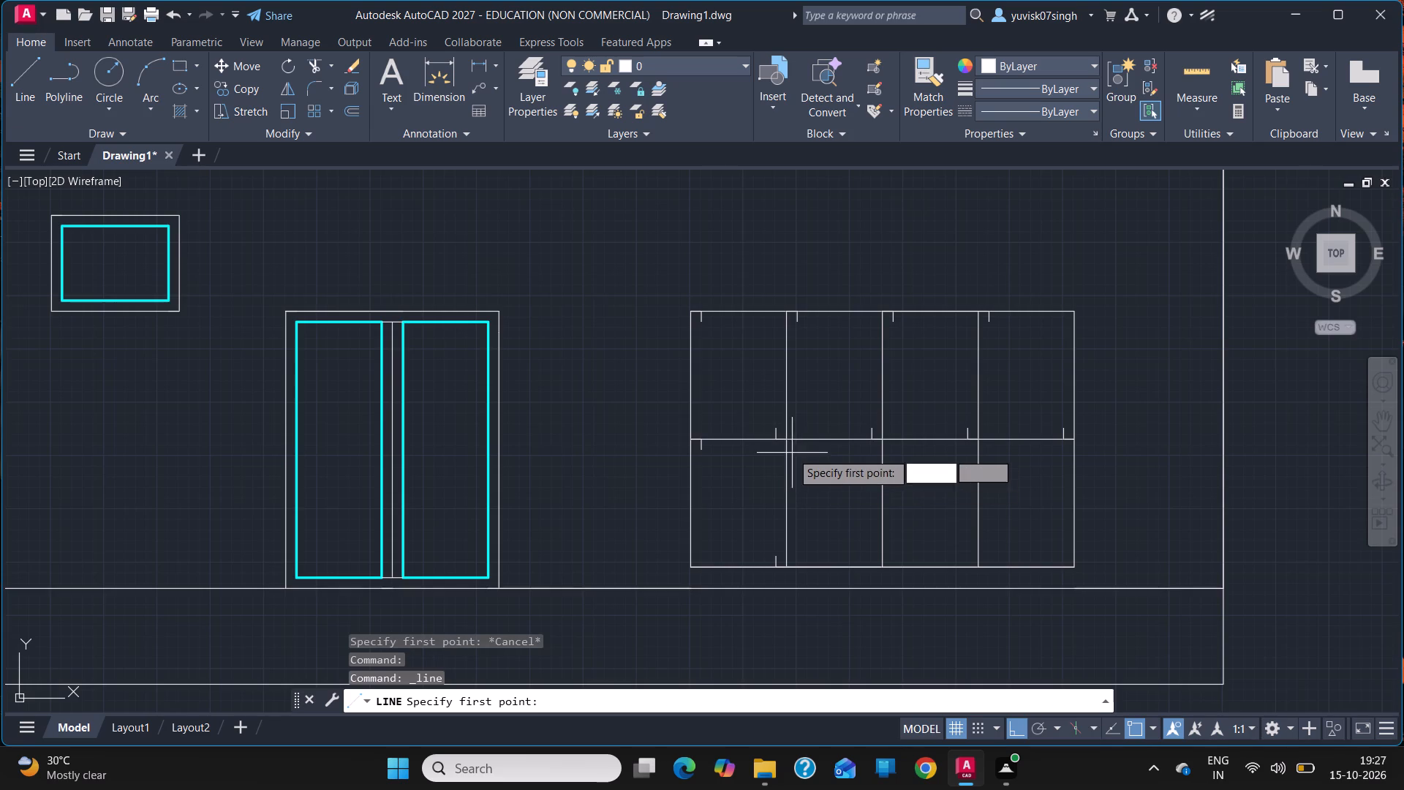
click(785, 439)
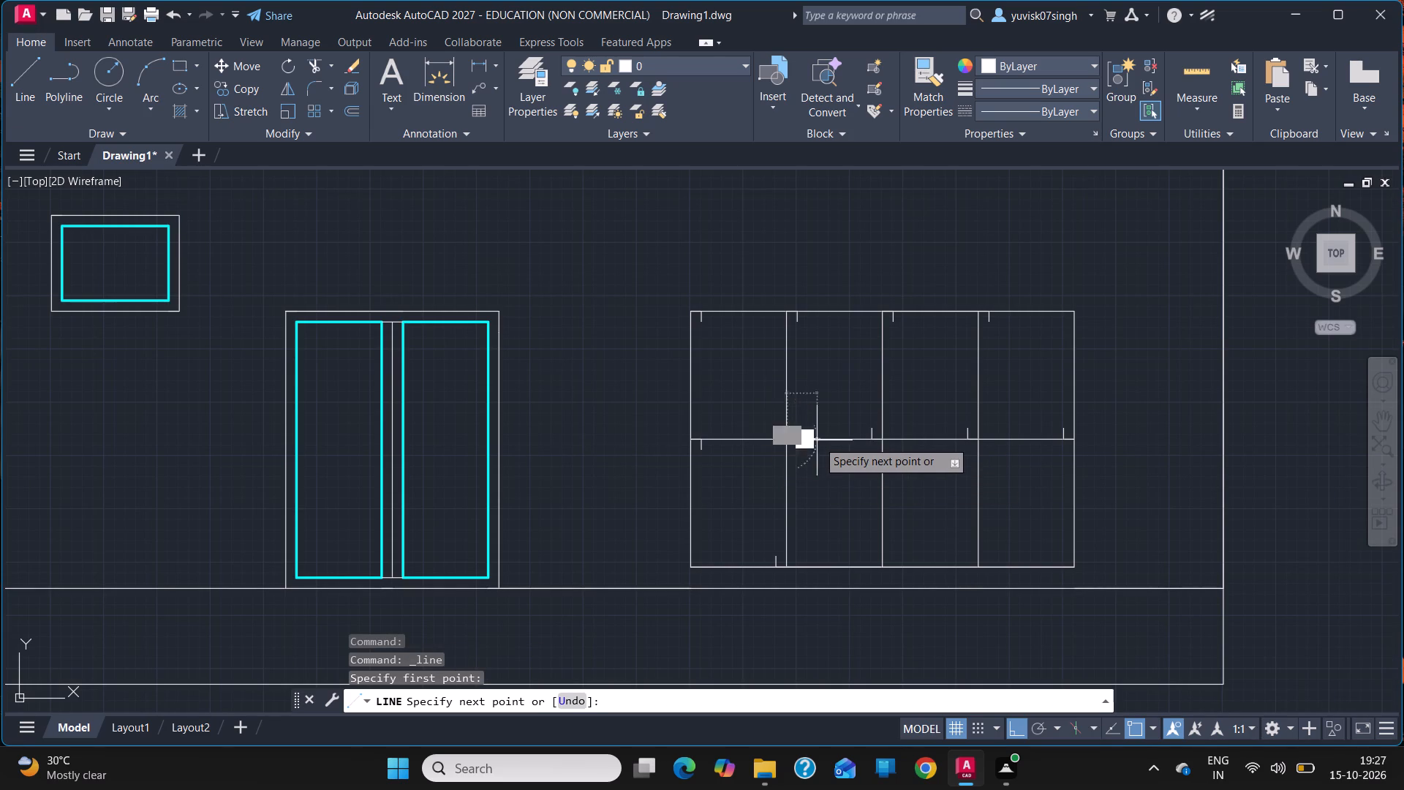
text(50)
key(Return)
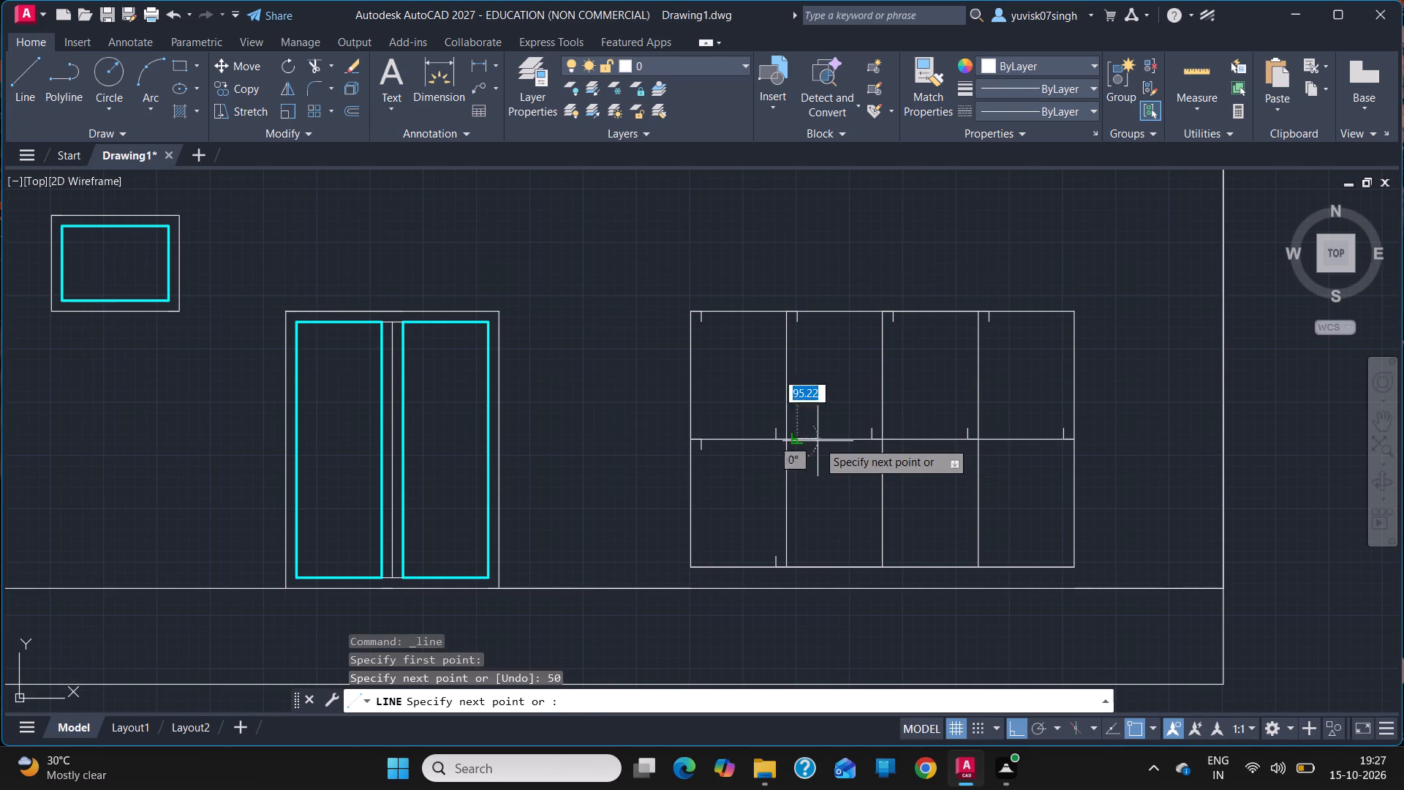
text(50)
key(Return)
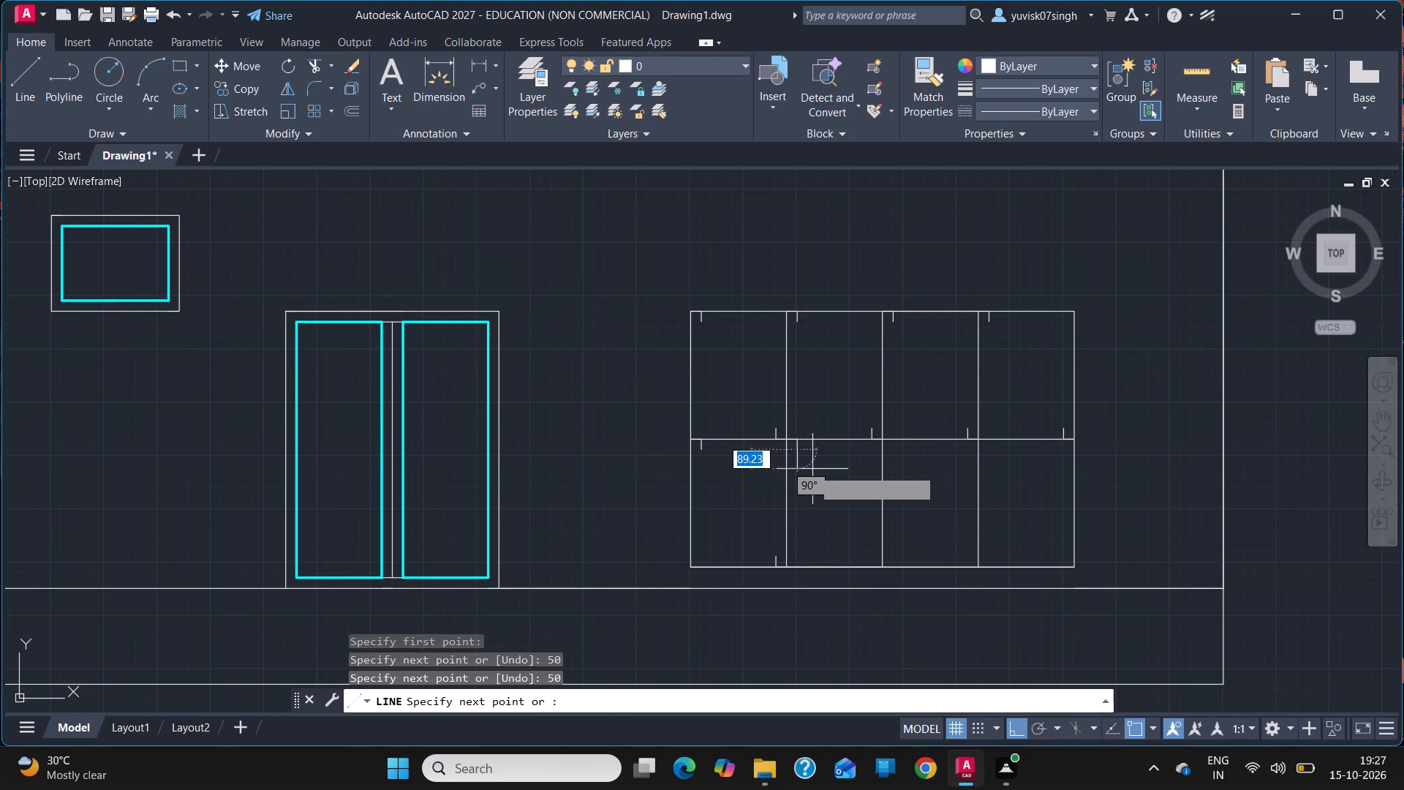
key(Escape)
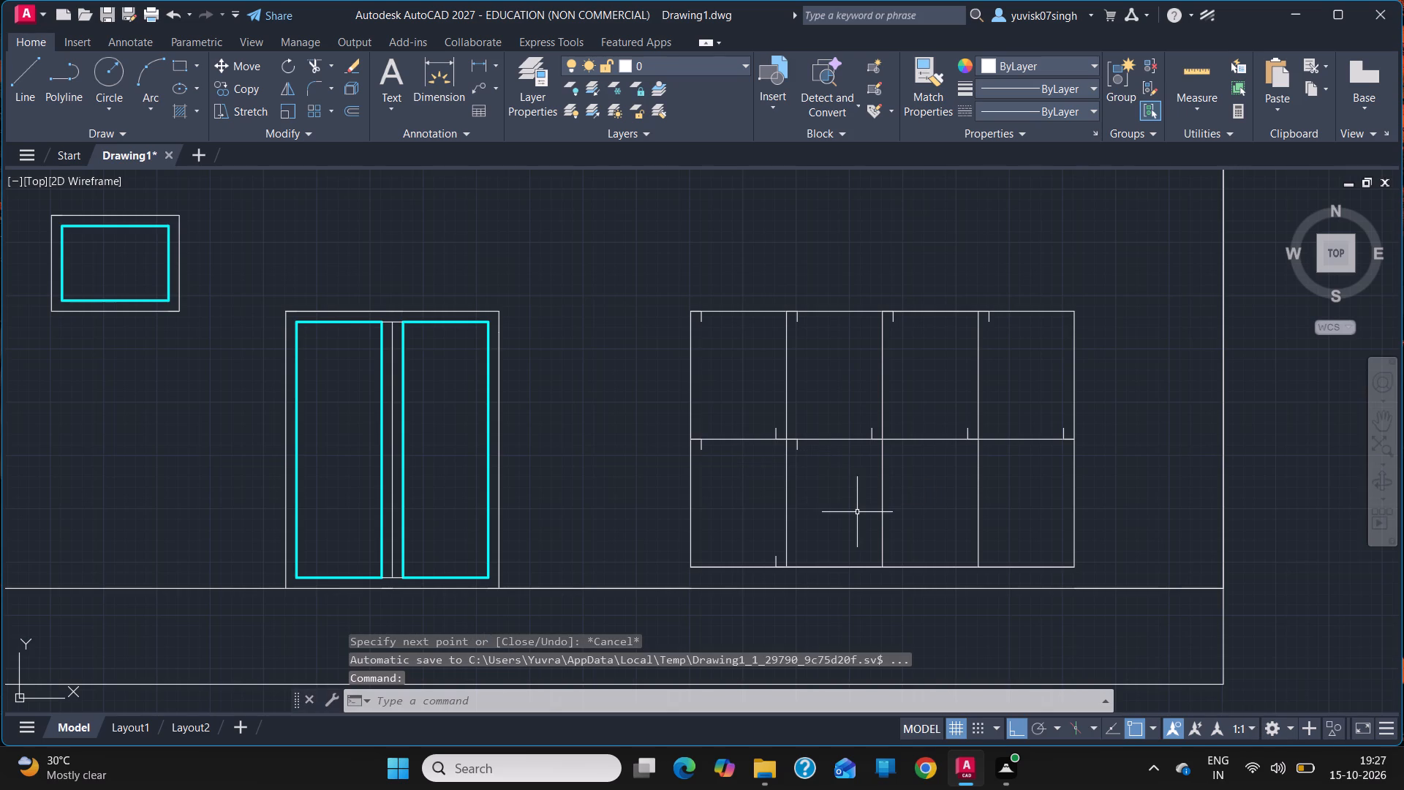
Draw a corner guide in the second bottom-row pane, from its lower right corner 50 left, then 50 up.
right_click(857, 512)
click(951, 189)
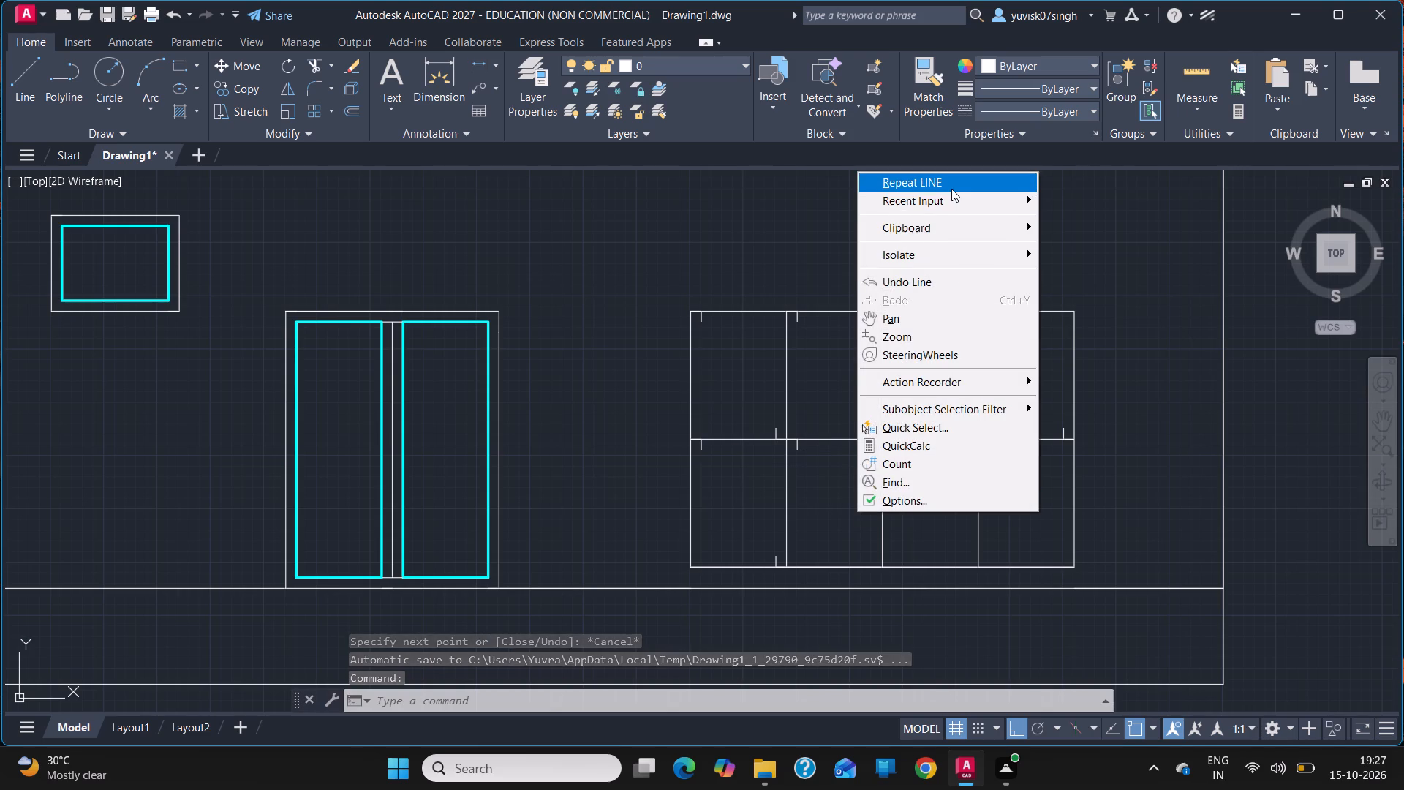
drag(883, 562, 846, 560)
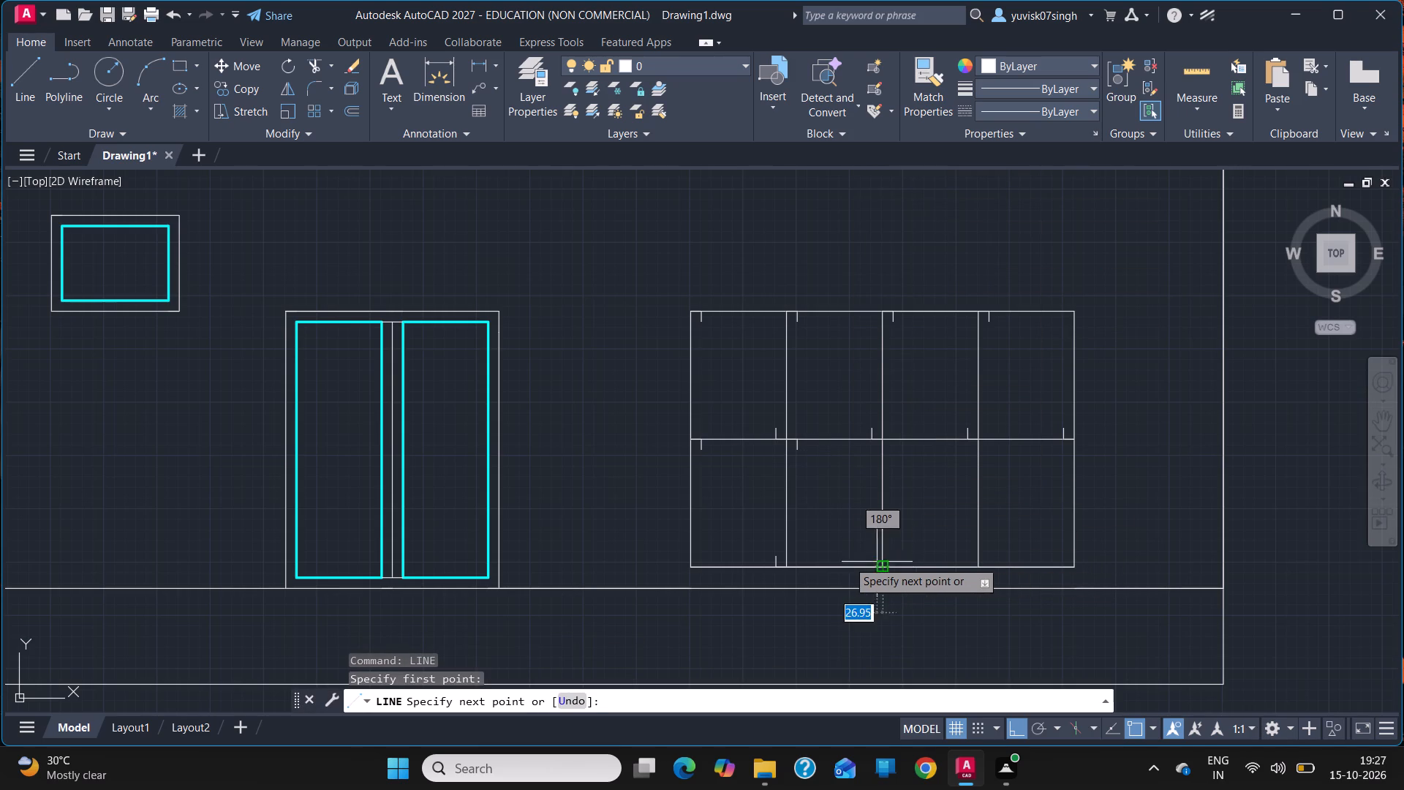
drag(846, 560, 845, 559)
text(50)
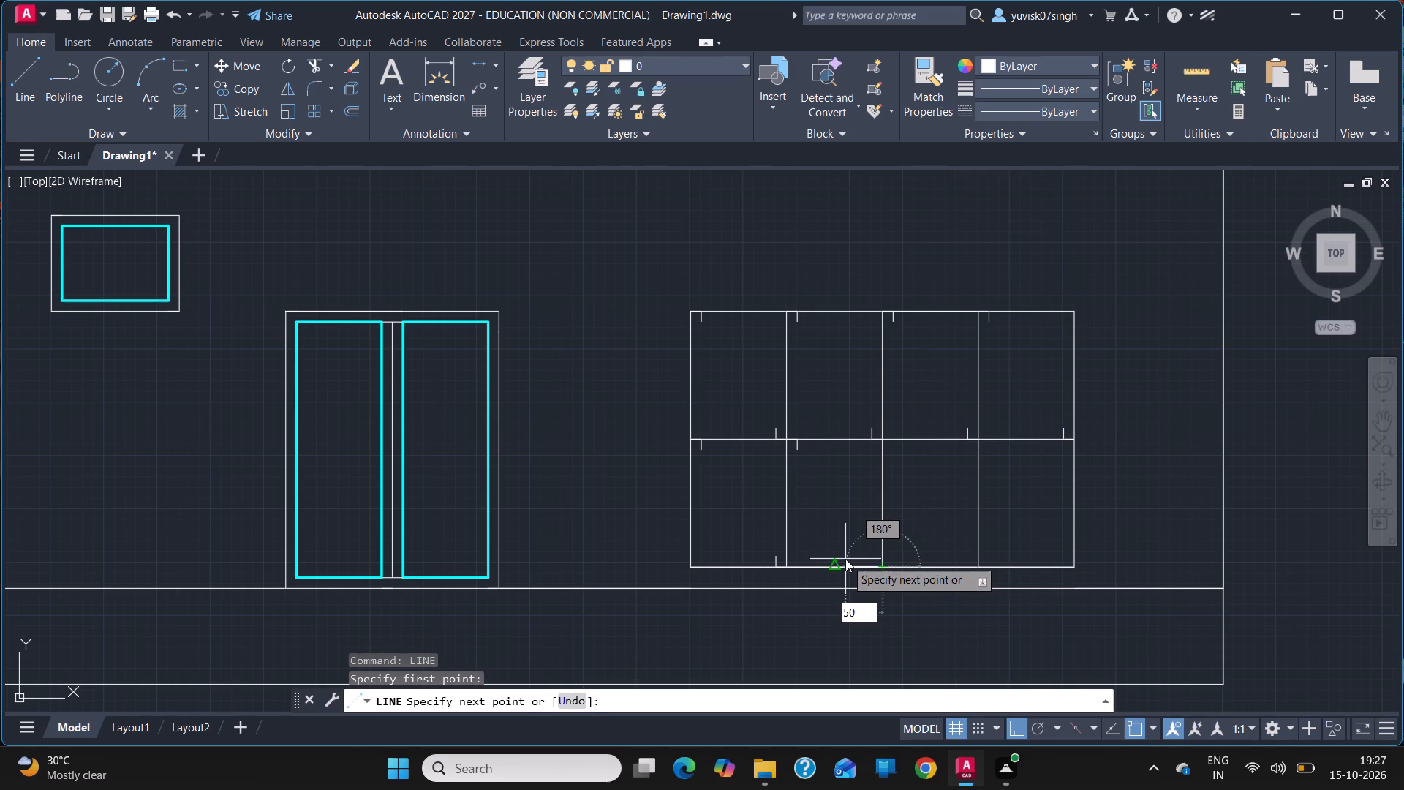
key(Return)
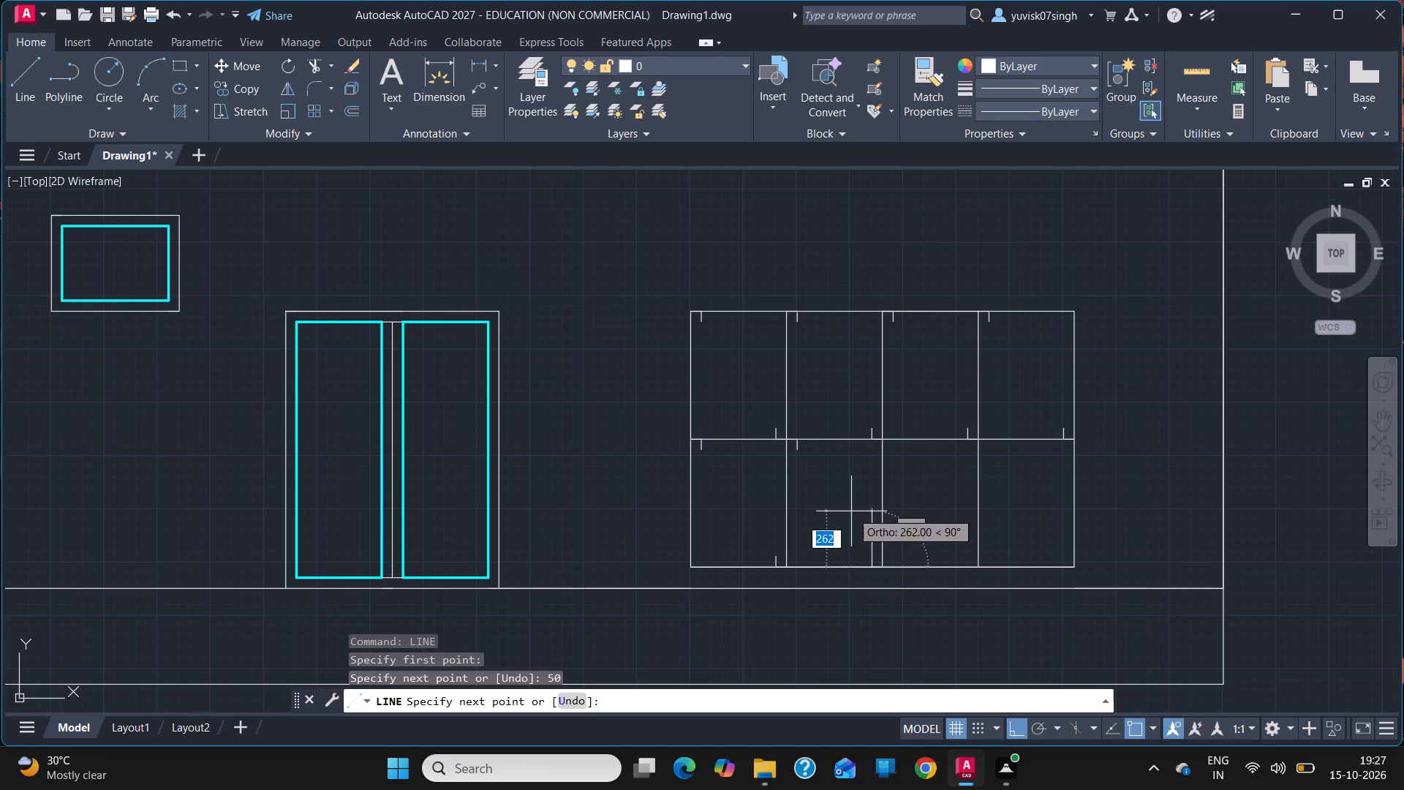
text(50)
key(Return)
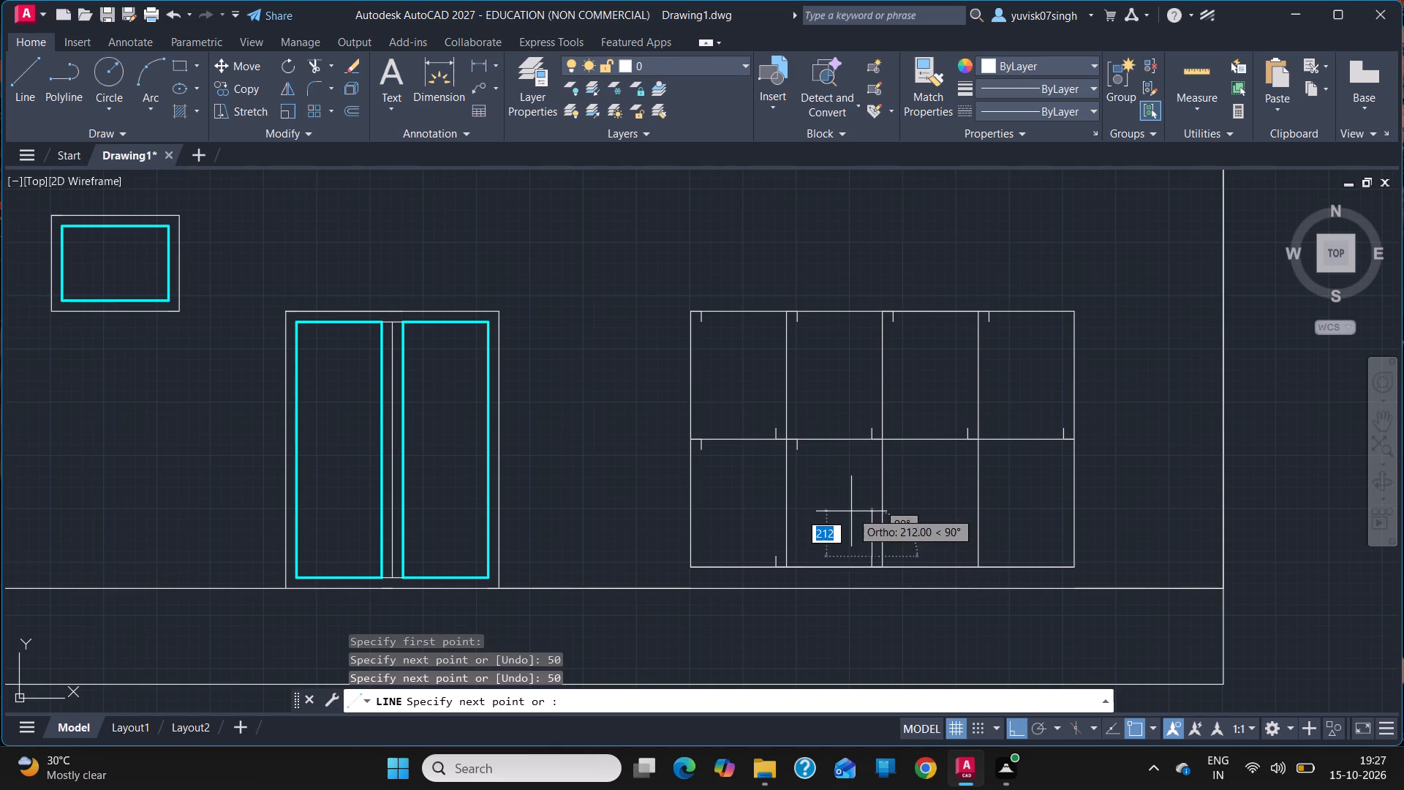
key(Return)
Draw a corner guide in the third bottom-row pane, from its lower right corner 50 left, then 50 up.
key(Return)
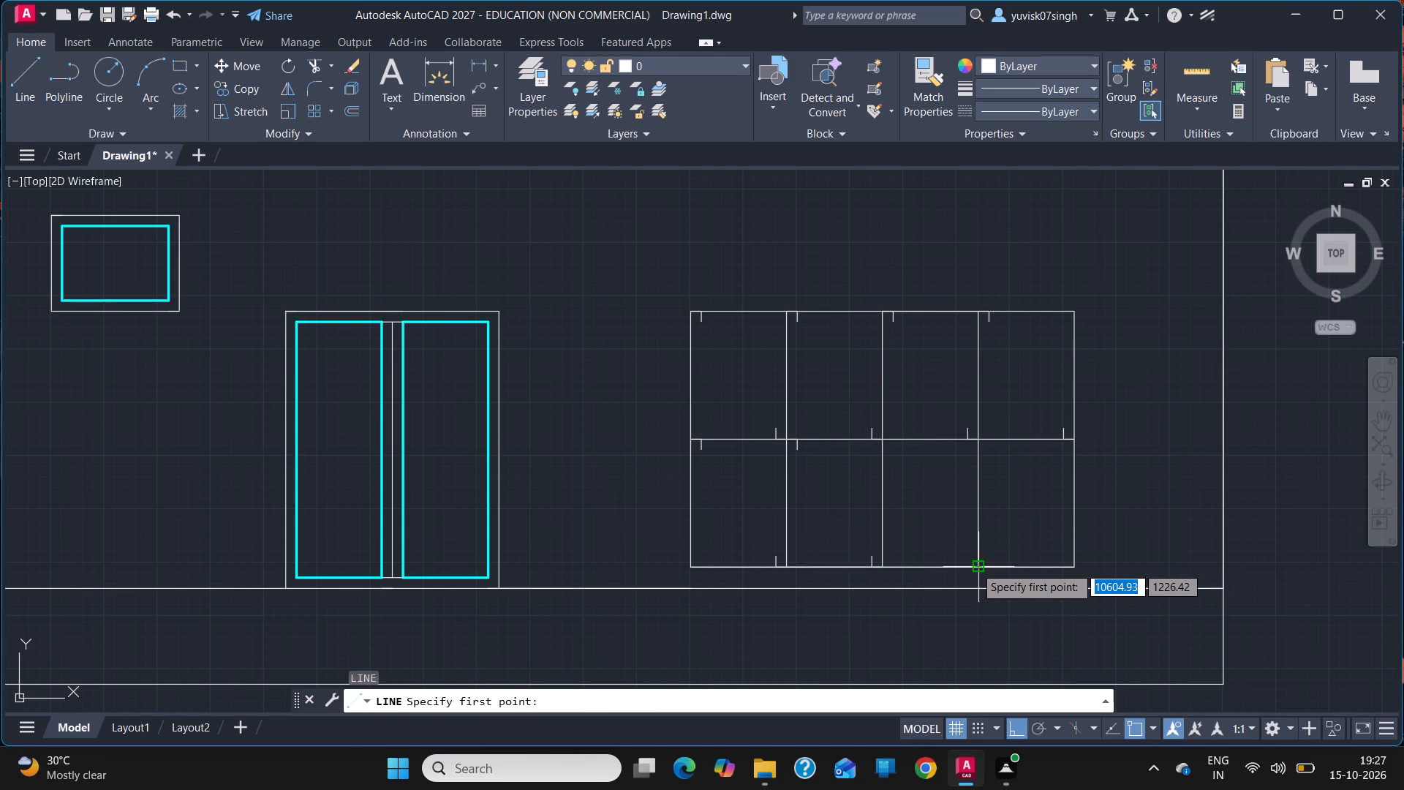
drag(975, 566, 951, 567)
text(50)
key(Return)
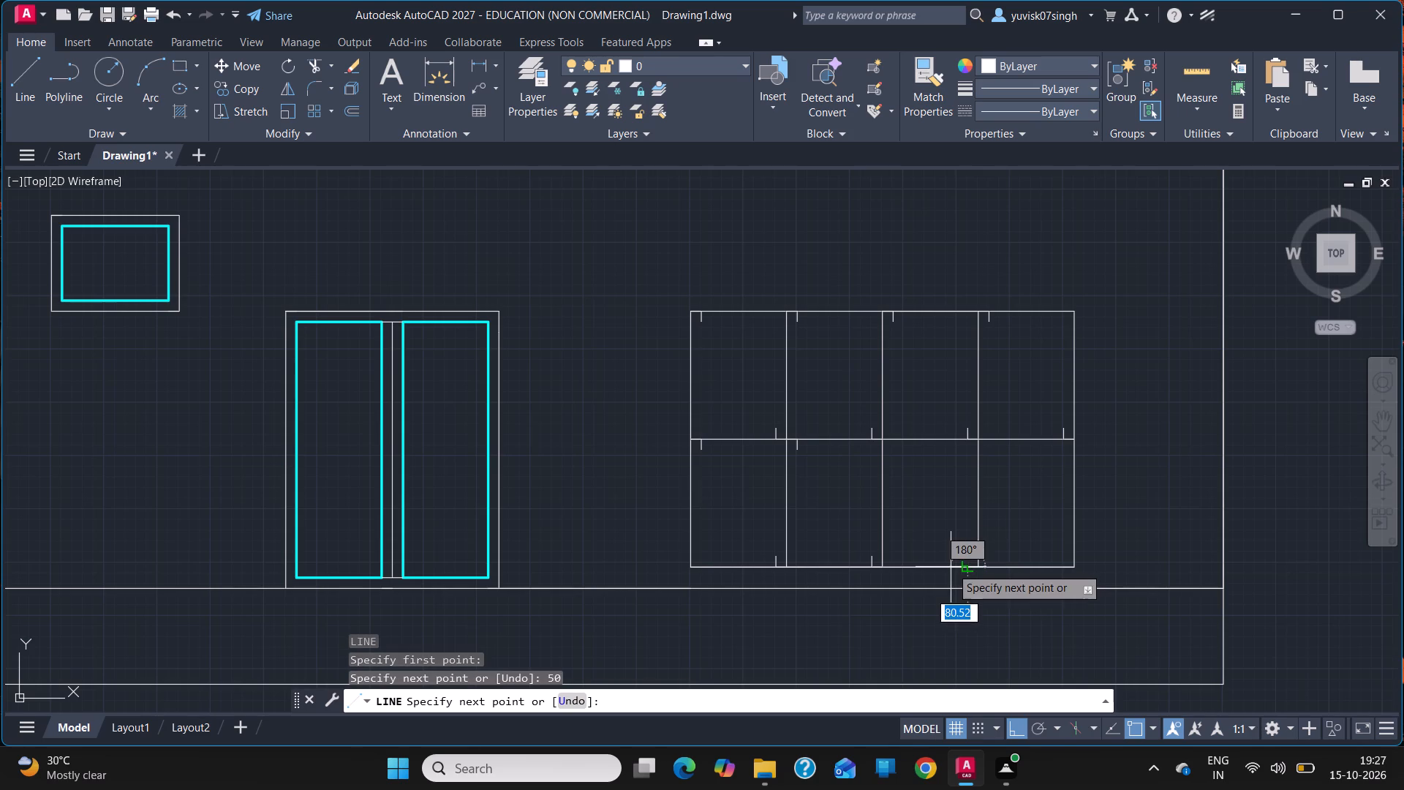
text(50)
key(Return)
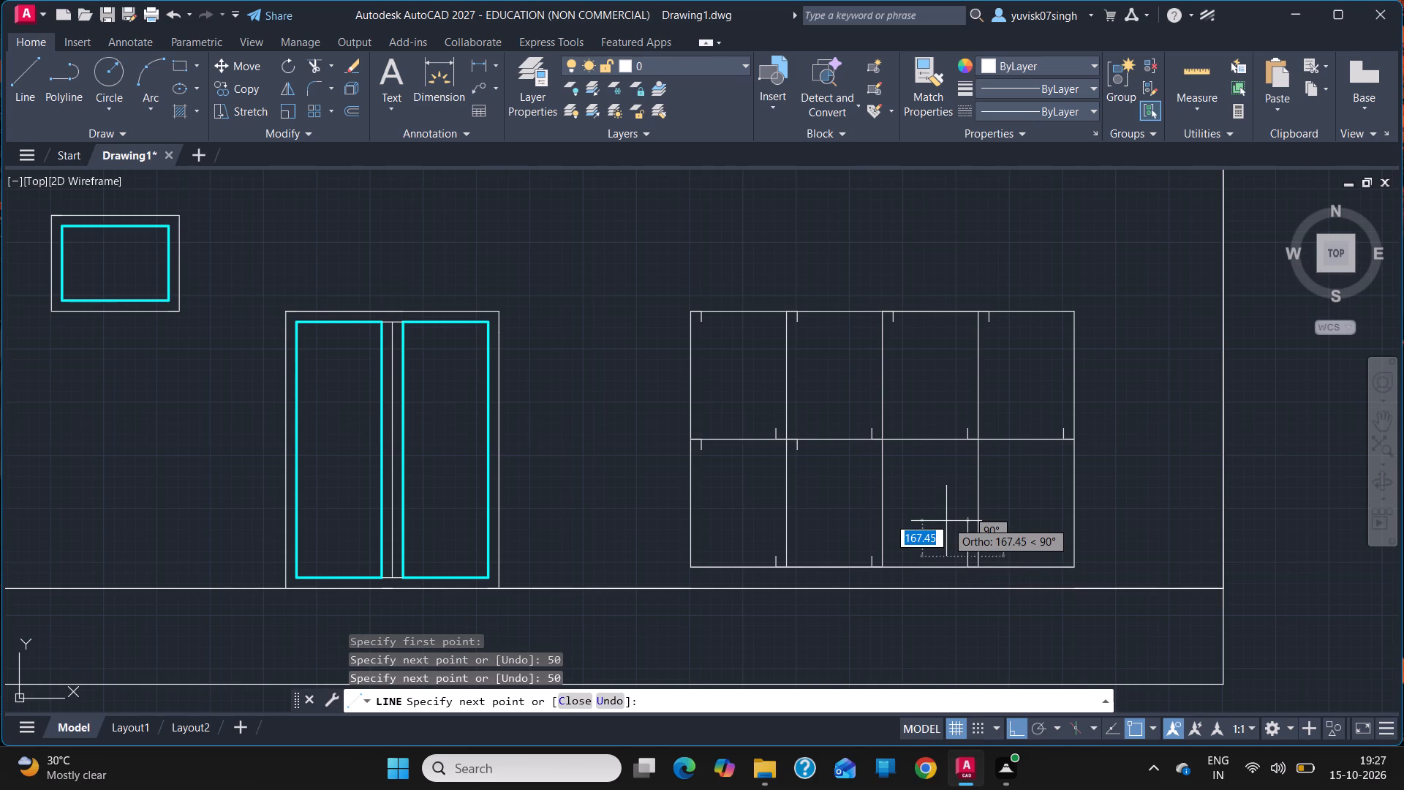
key(Return)
Draw a corner guide in the fourth bottom-row pane, from its lower right corner 50 left, then 50 up.
key(Return)
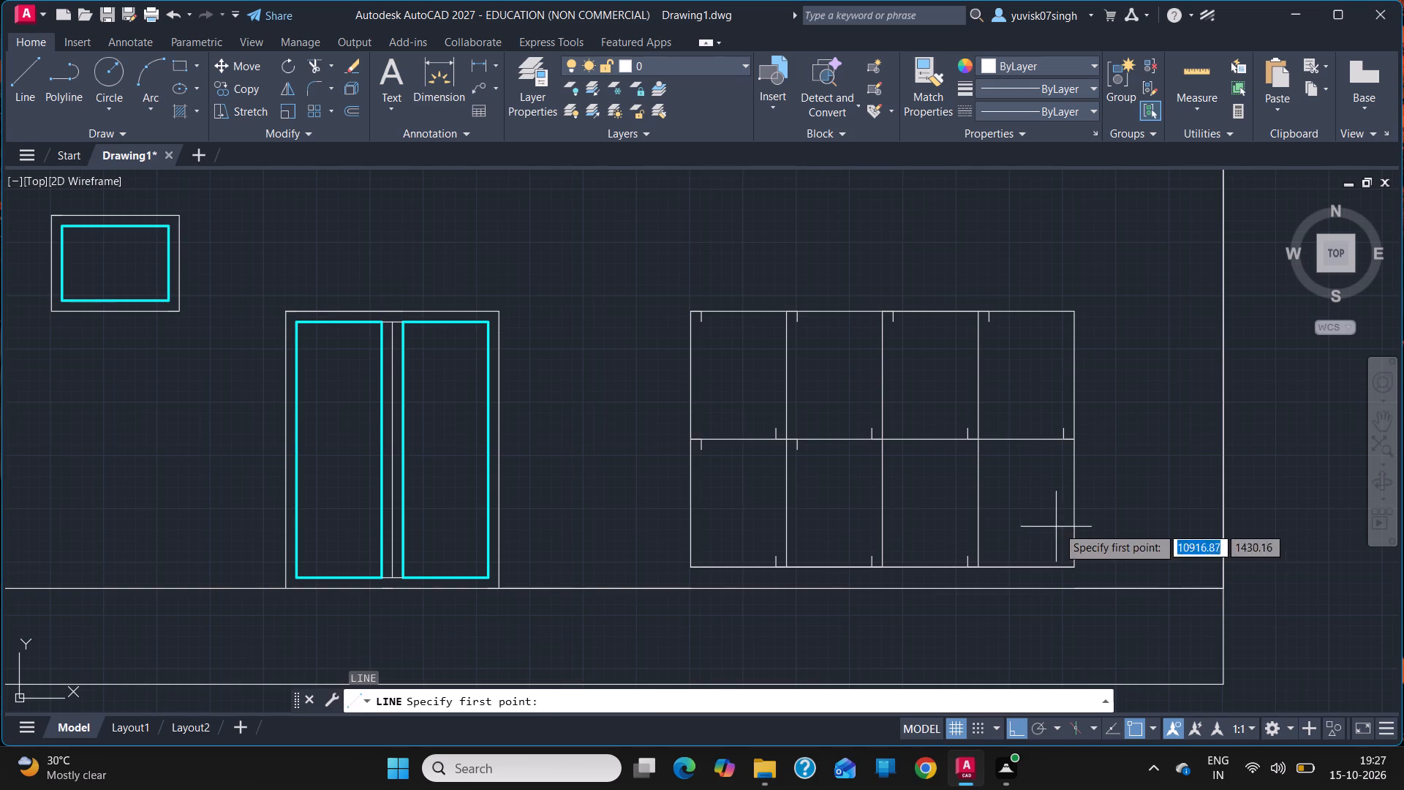
click(1073, 565)
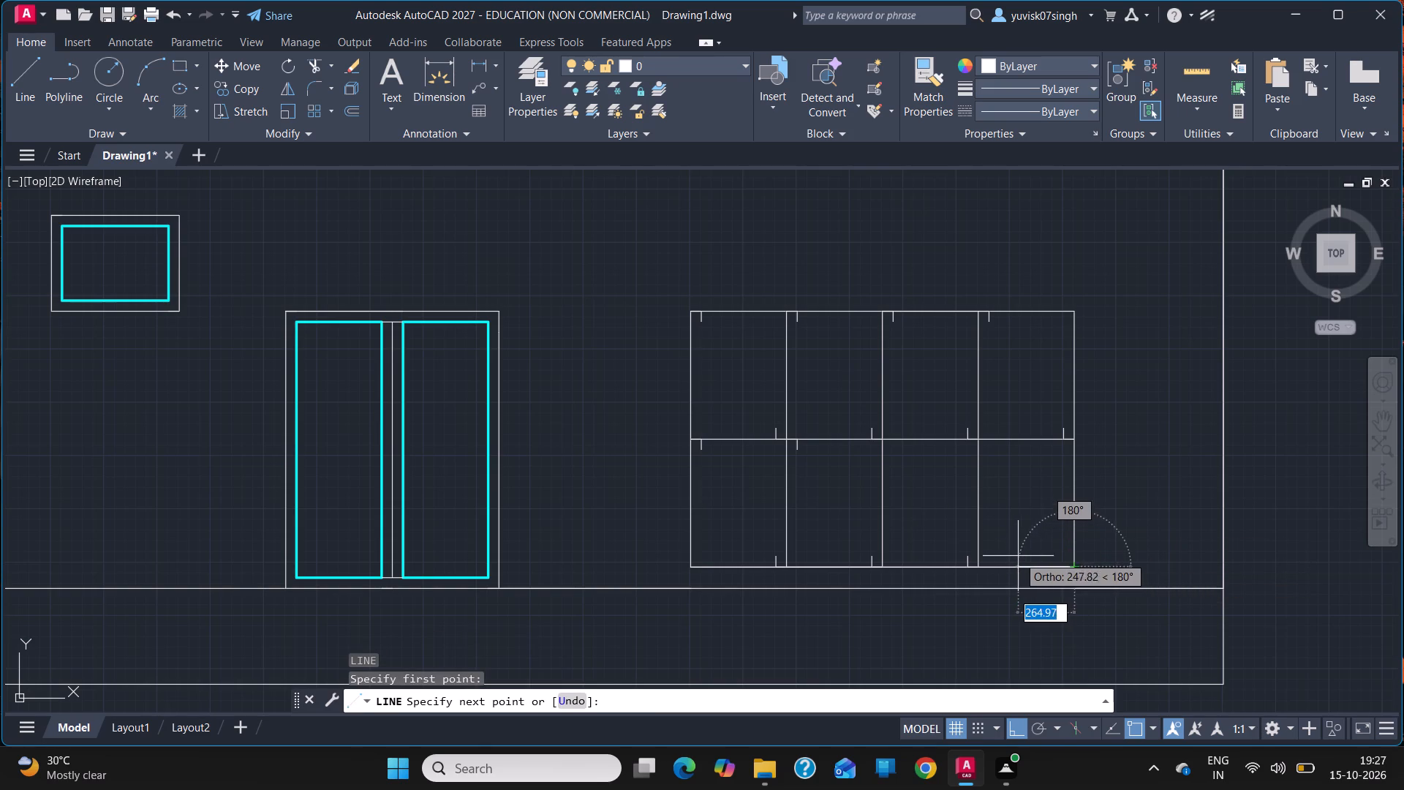
key(5)
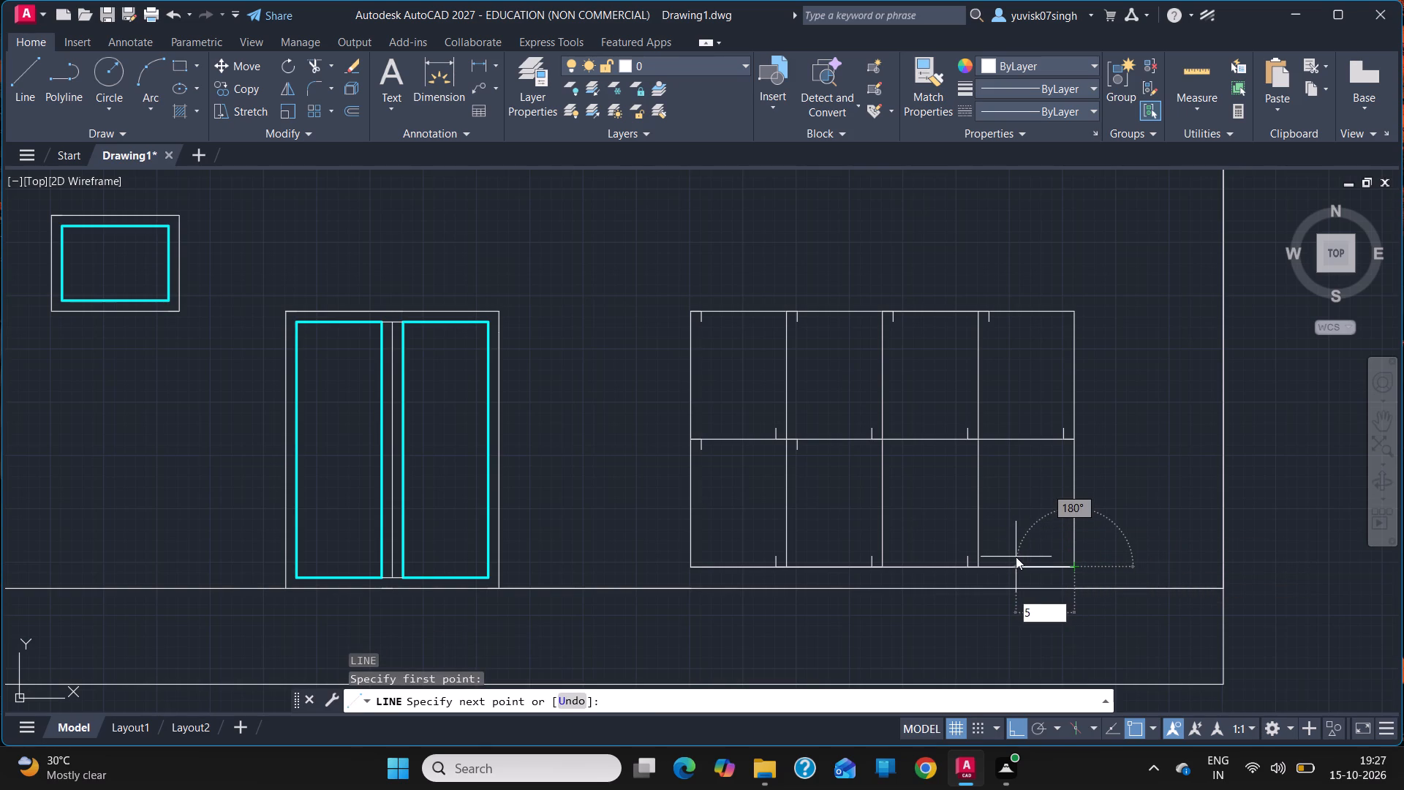
key(0)
key(Return)
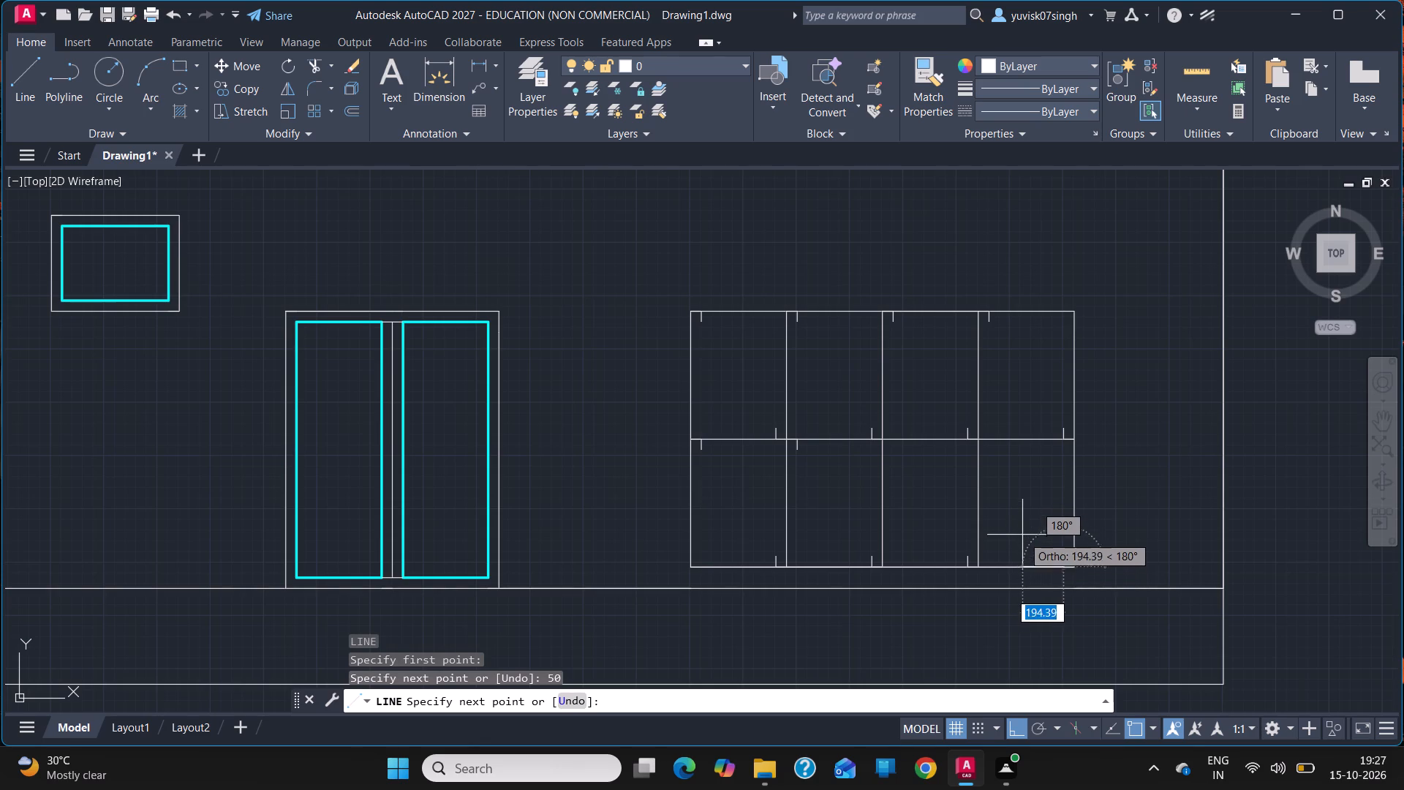
text(50)
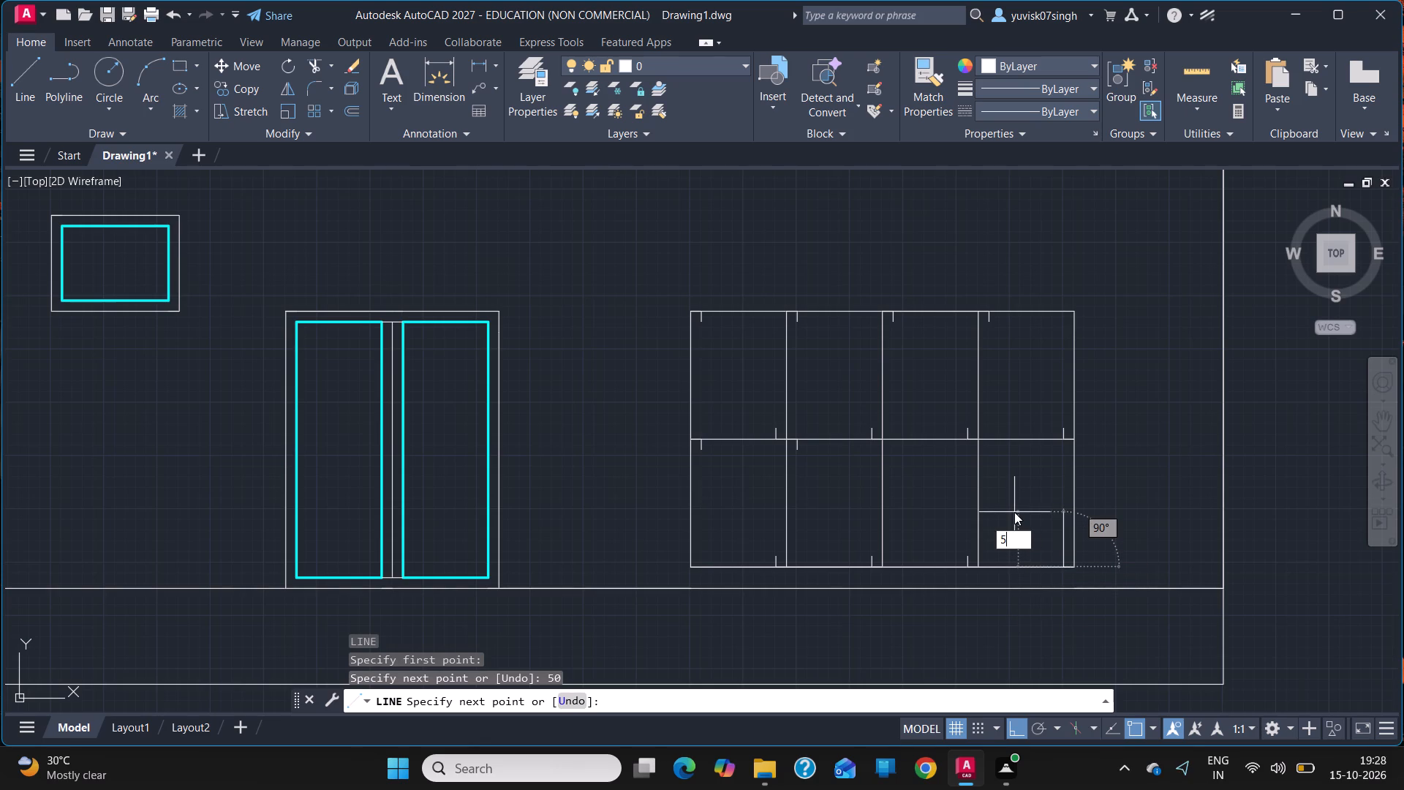
key(Return)
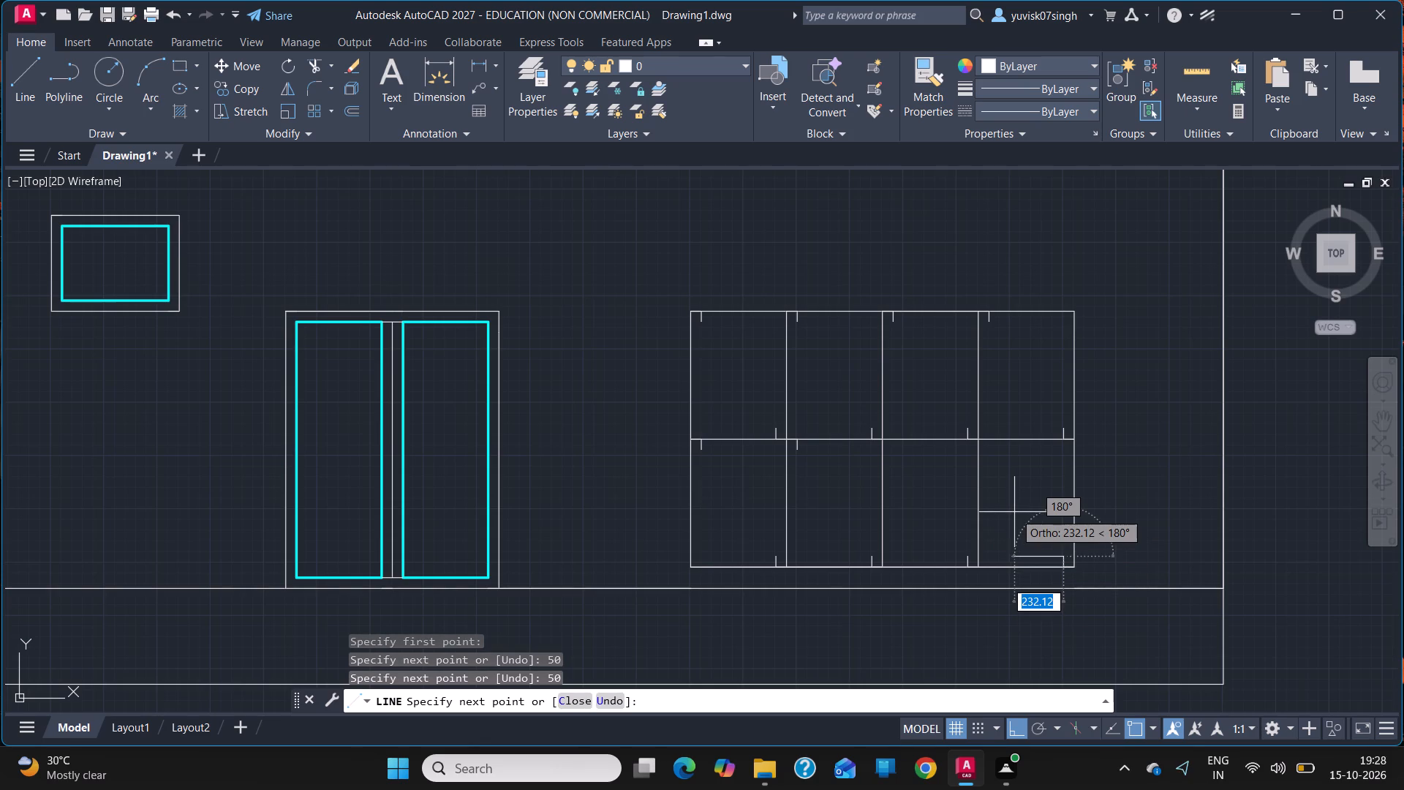
key(Return)
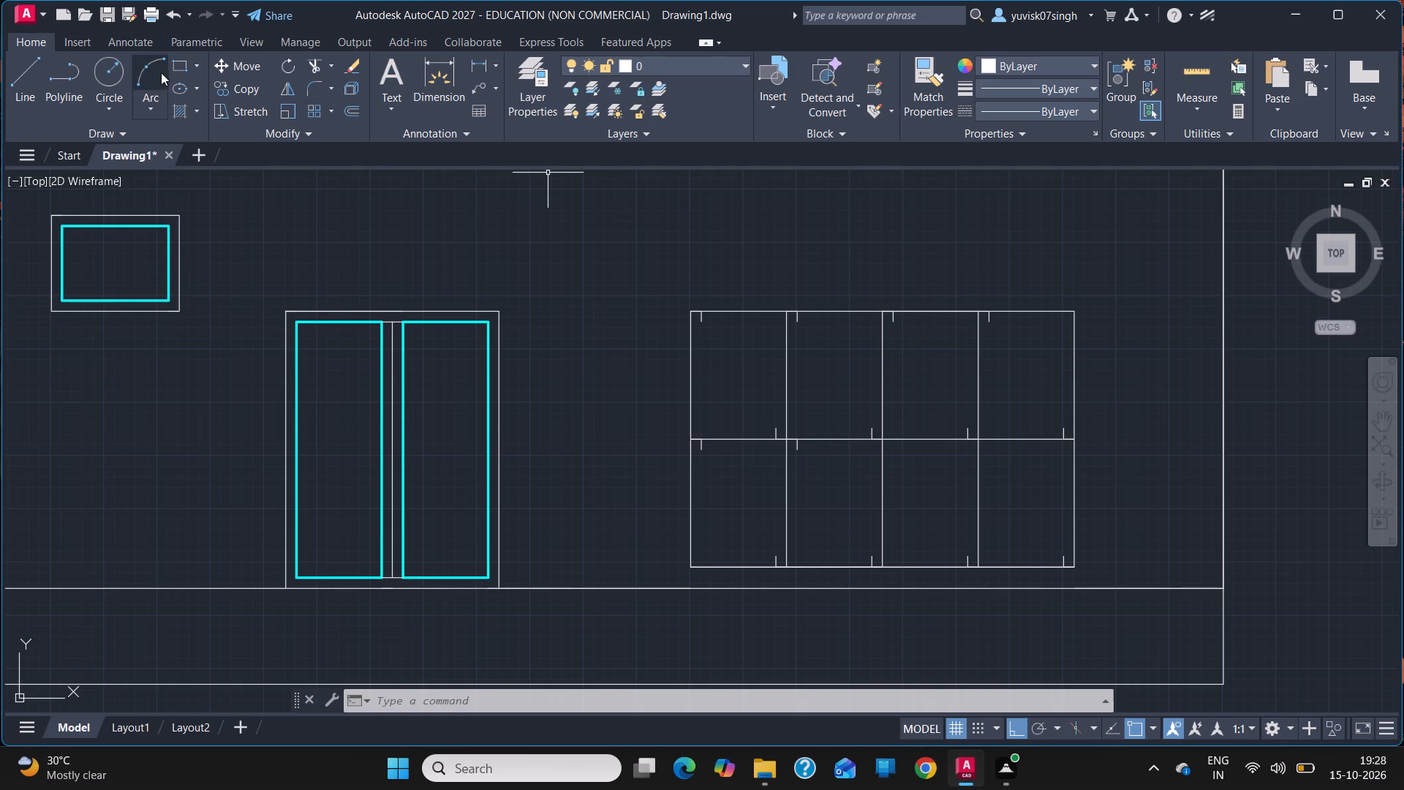
Draw a cyan rectangle with 0.30 mm lineweight, 350 by 500, between the corner guides of the first top-row pane.
click(181, 58)
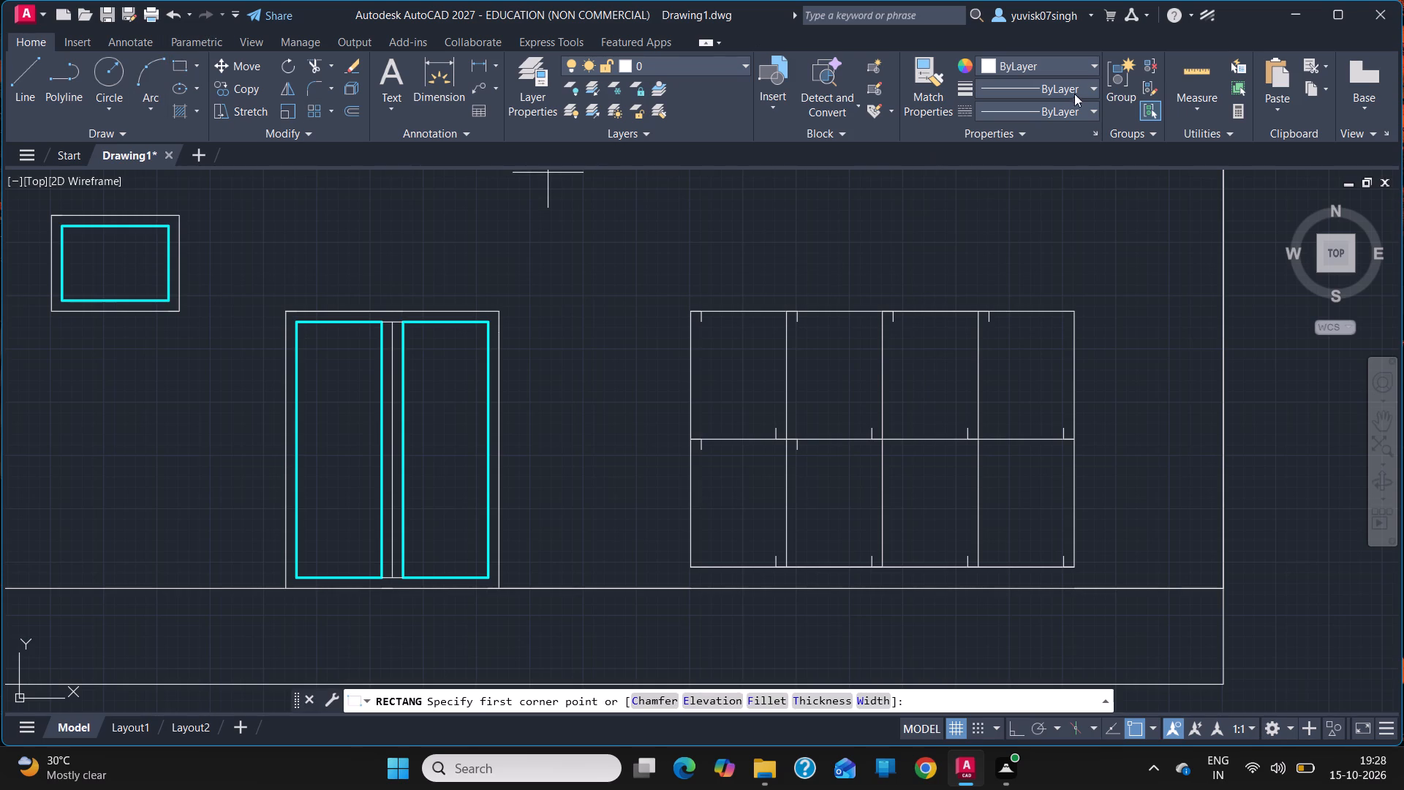
click(1076, 70)
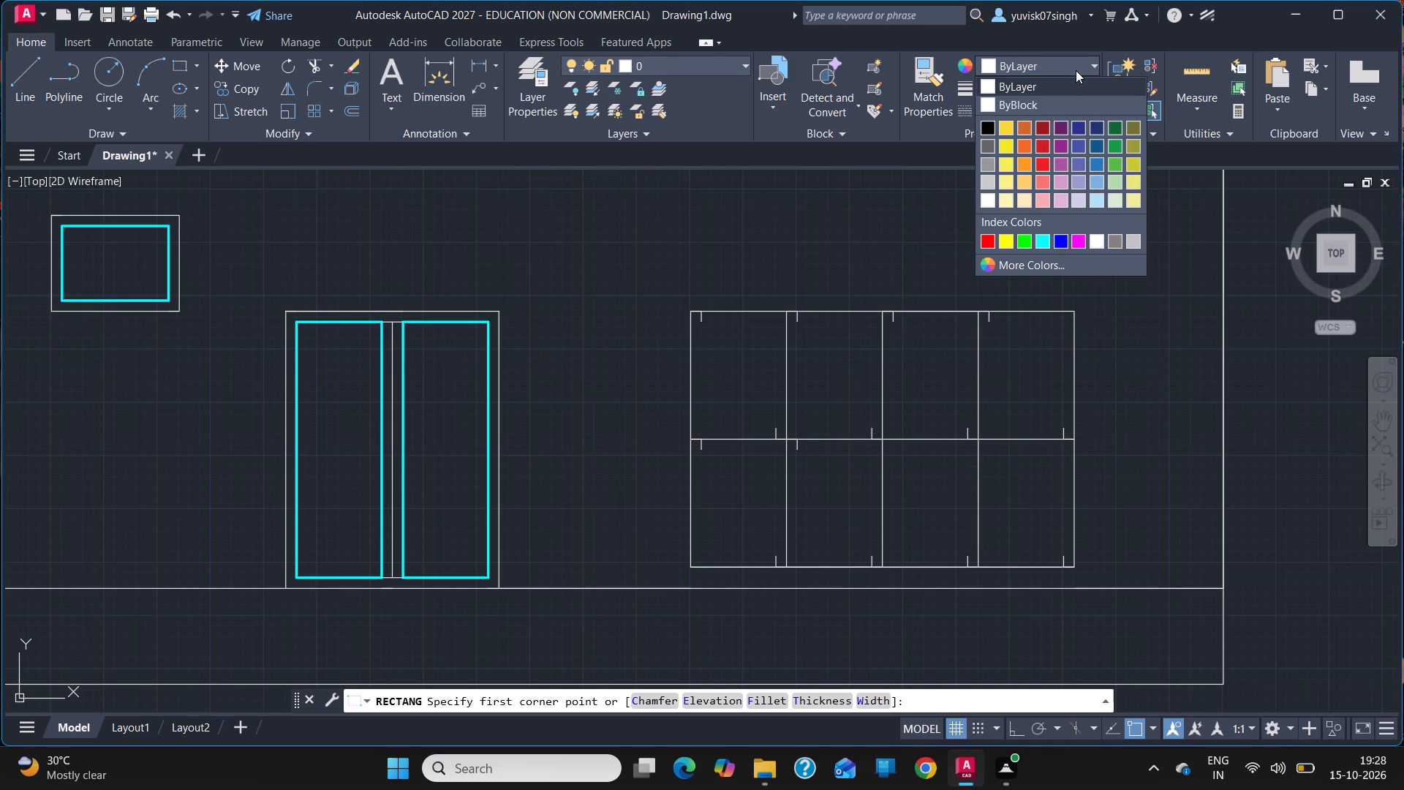
click(1037, 59)
click(1037, 59)
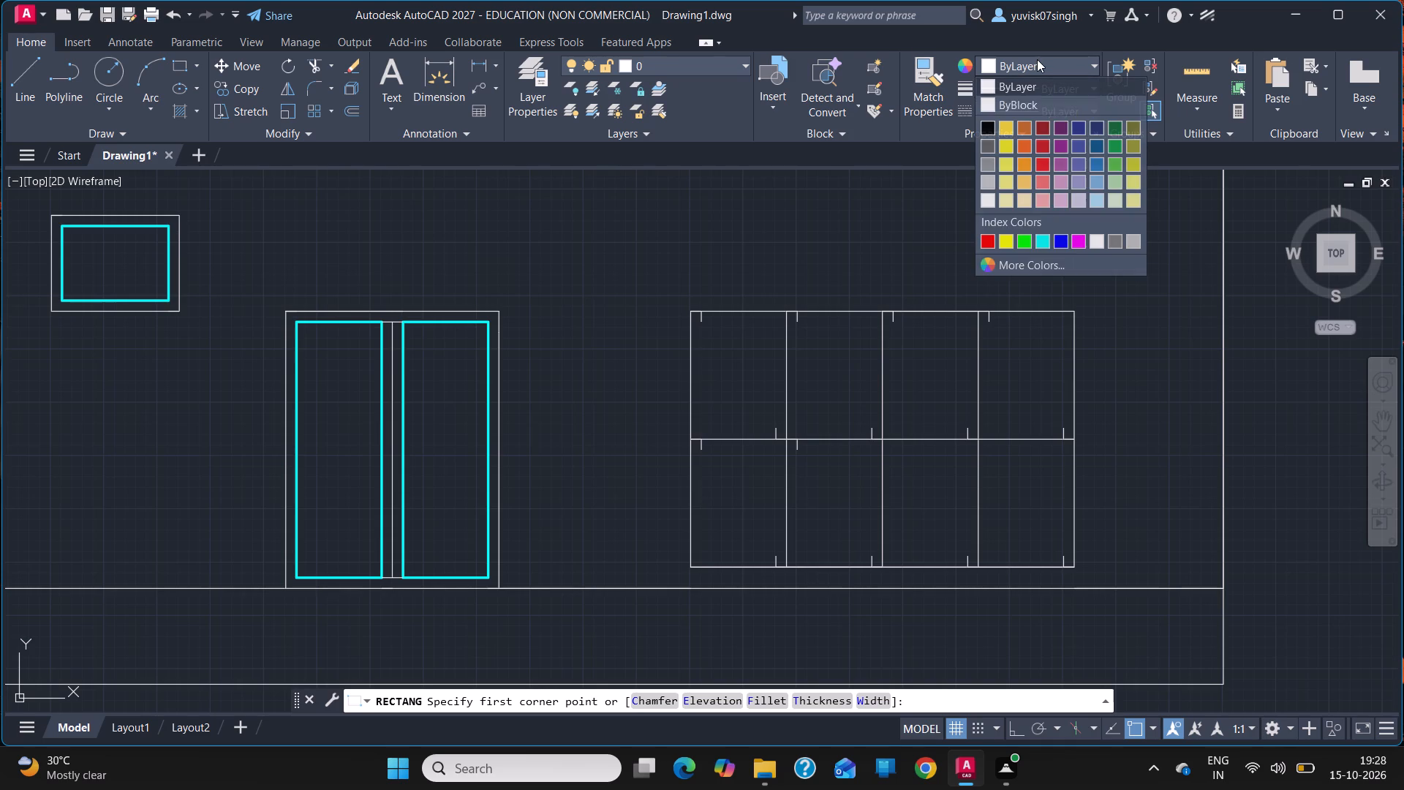
click(1039, 238)
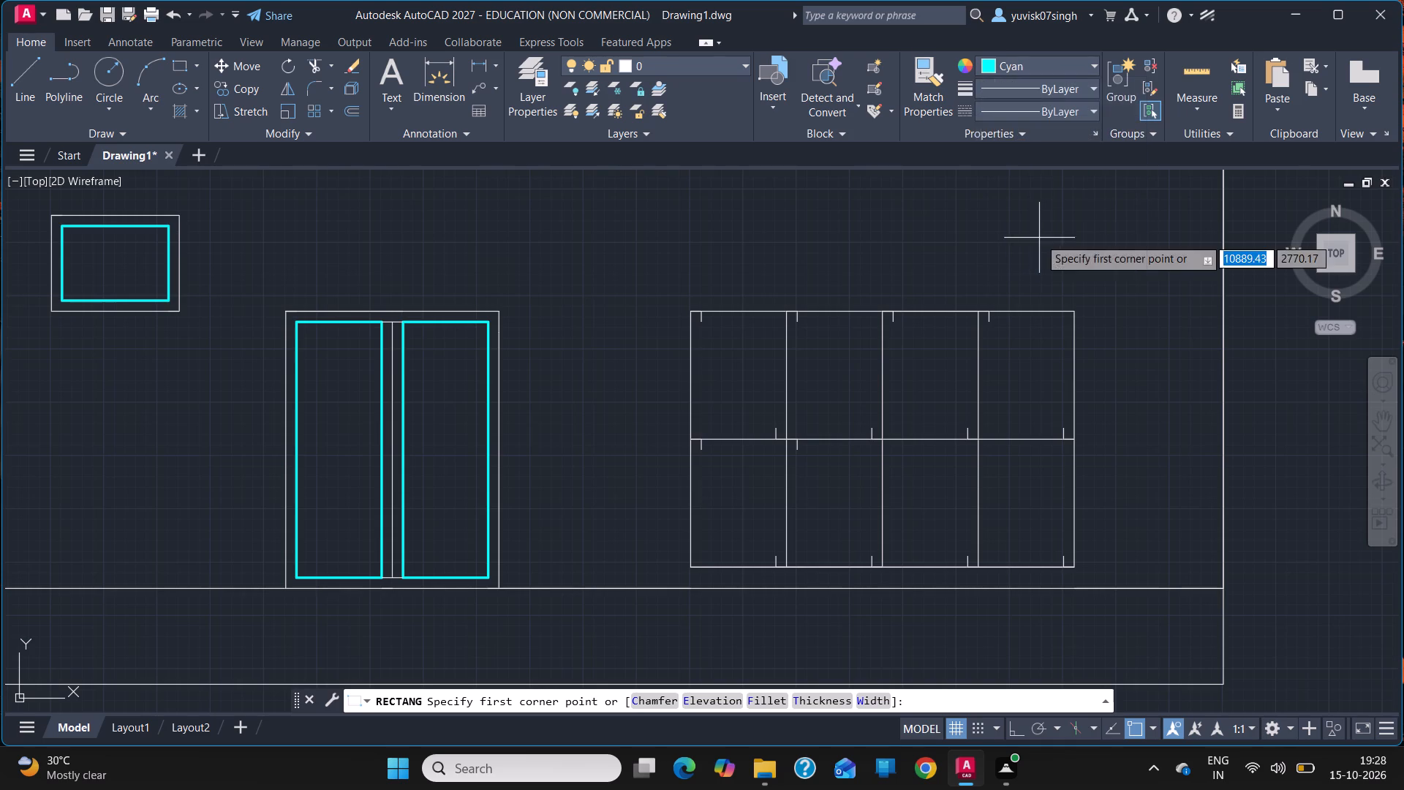
click(1035, 91)
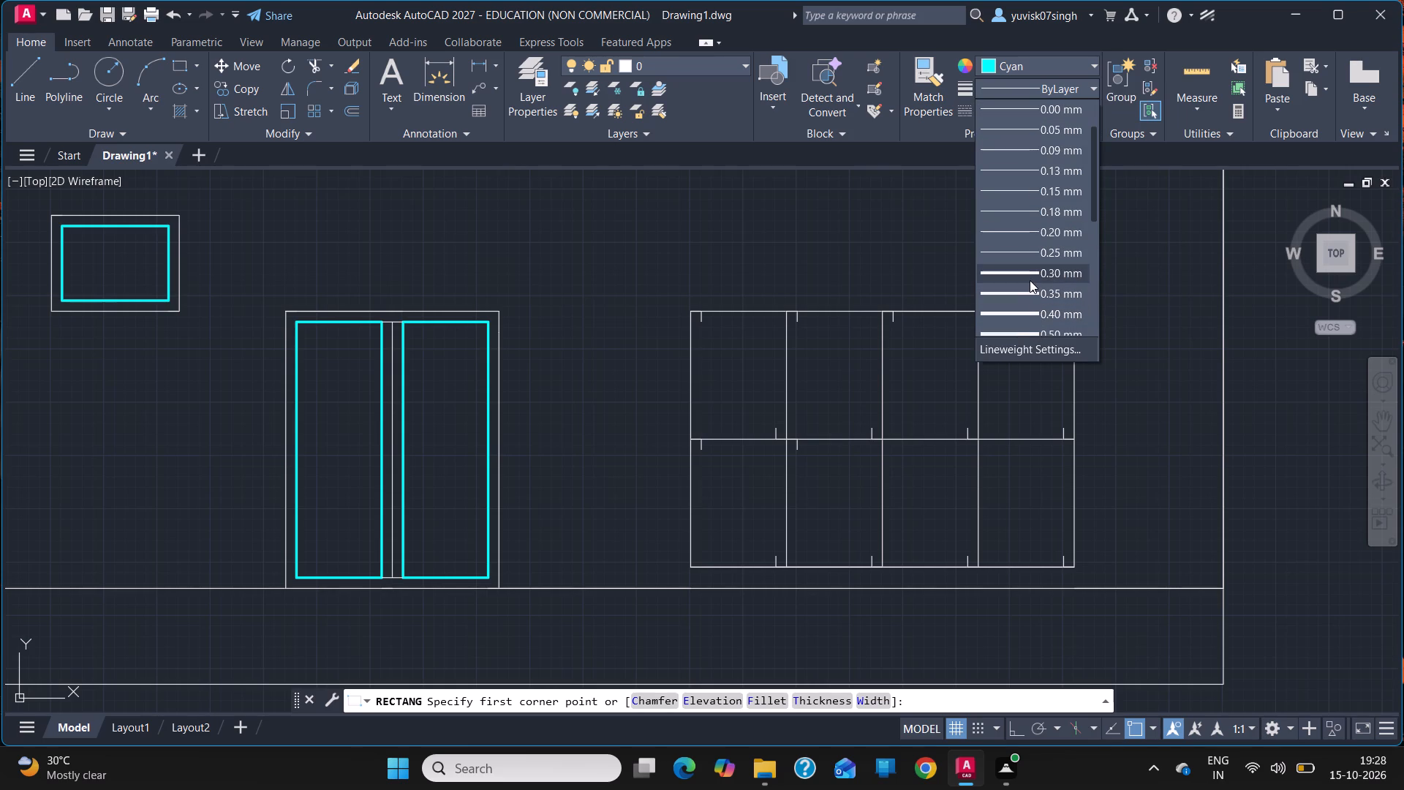
click(1030, 280)
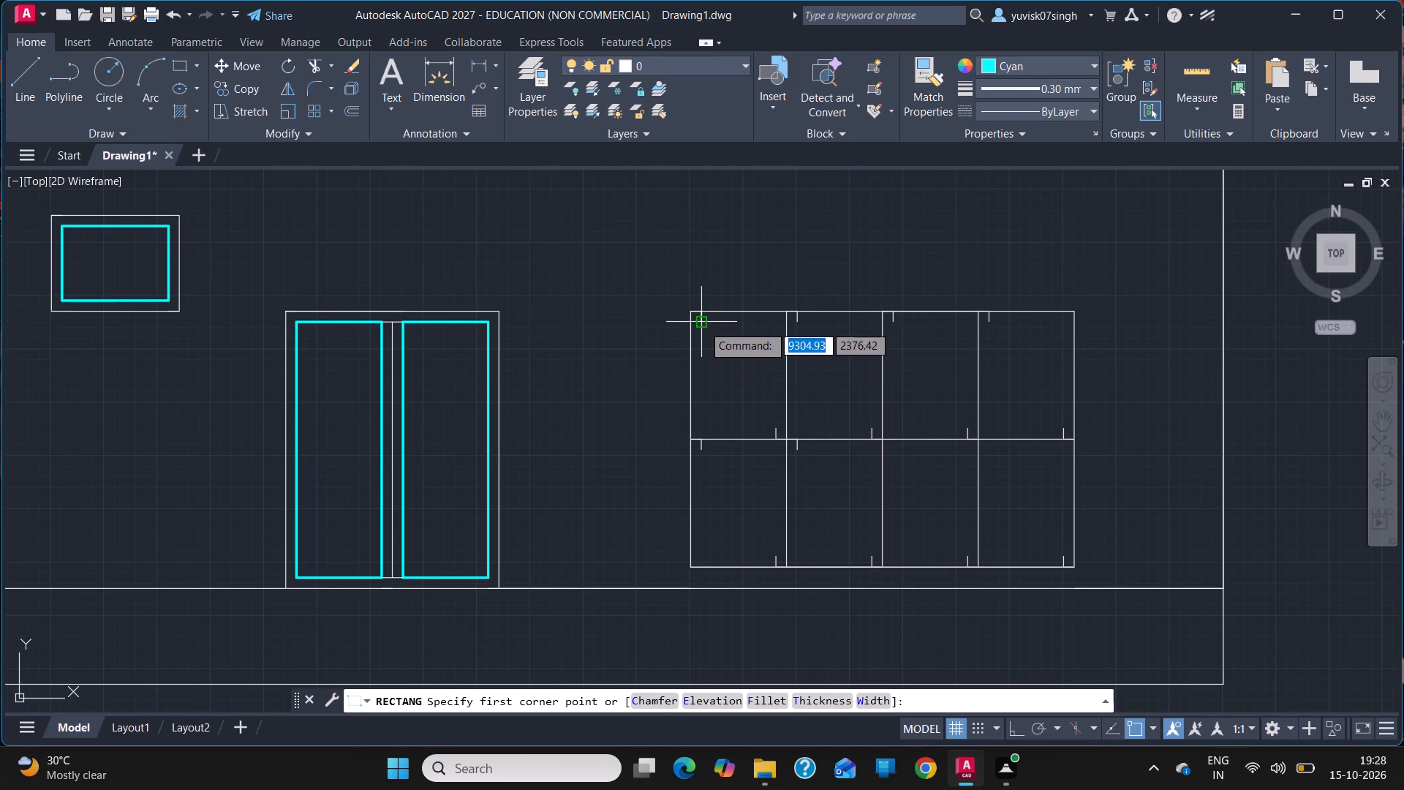
click(702, 323)
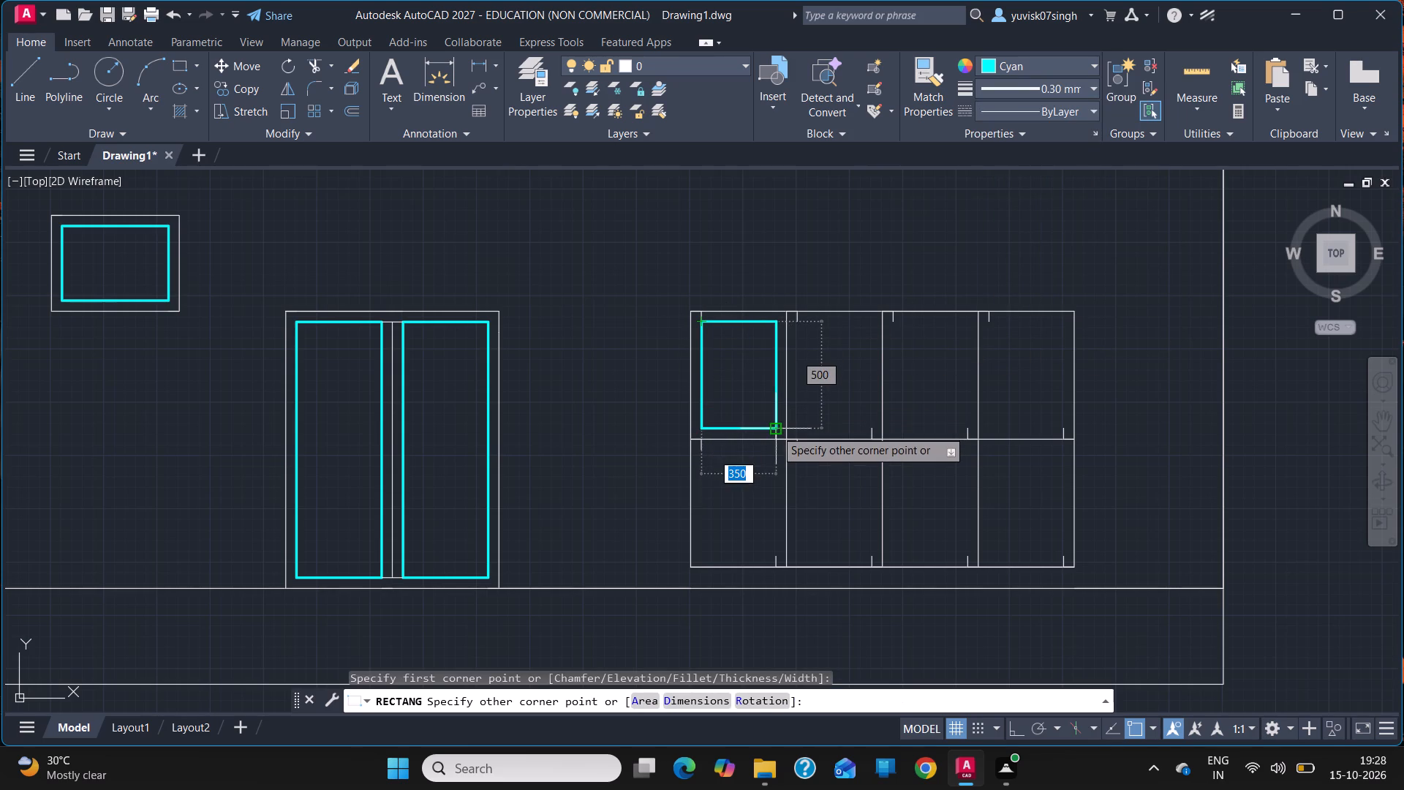
click(775, 429)
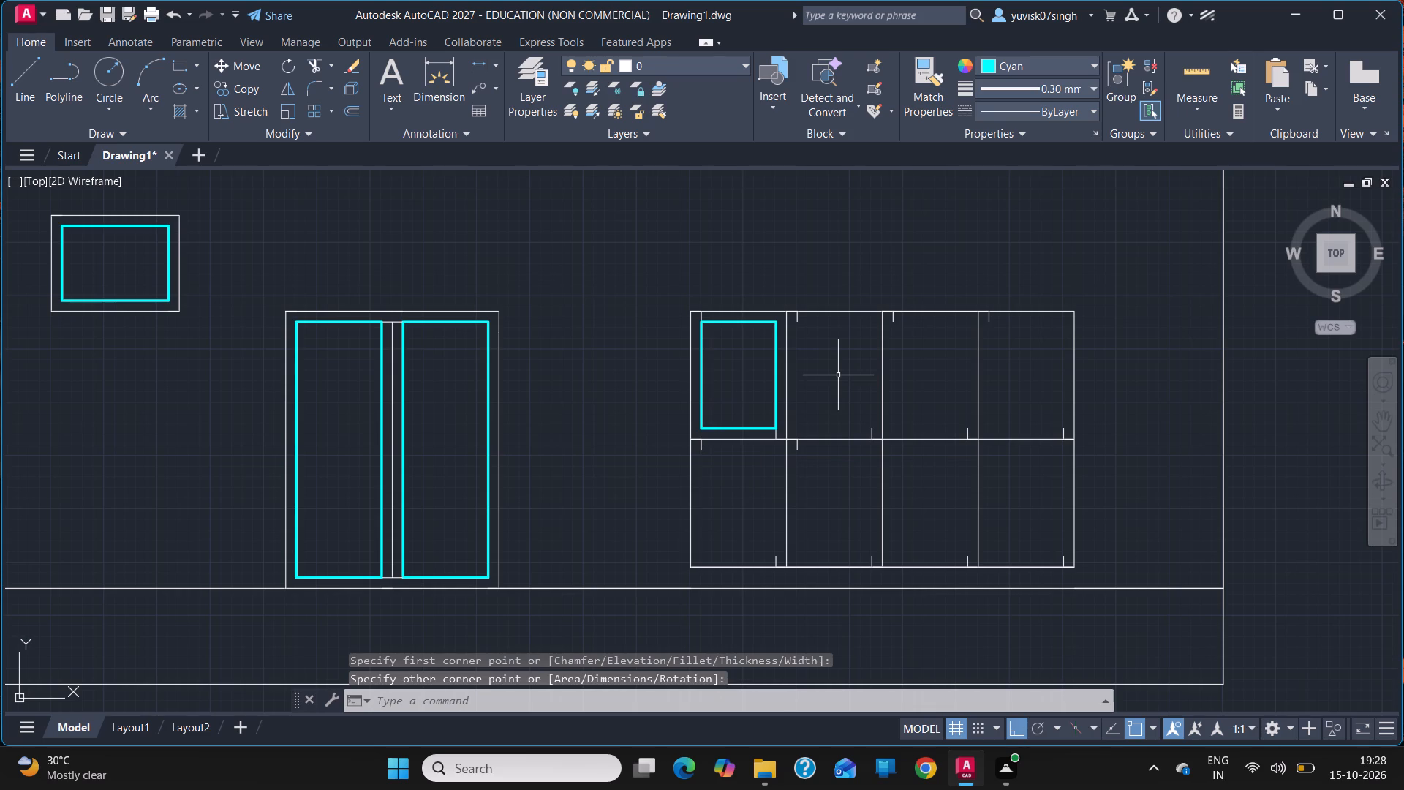
Draw matching cyan 0.30 mm rectangles between the corner guides of the second, third and fourth top-row panes.
key(Return)
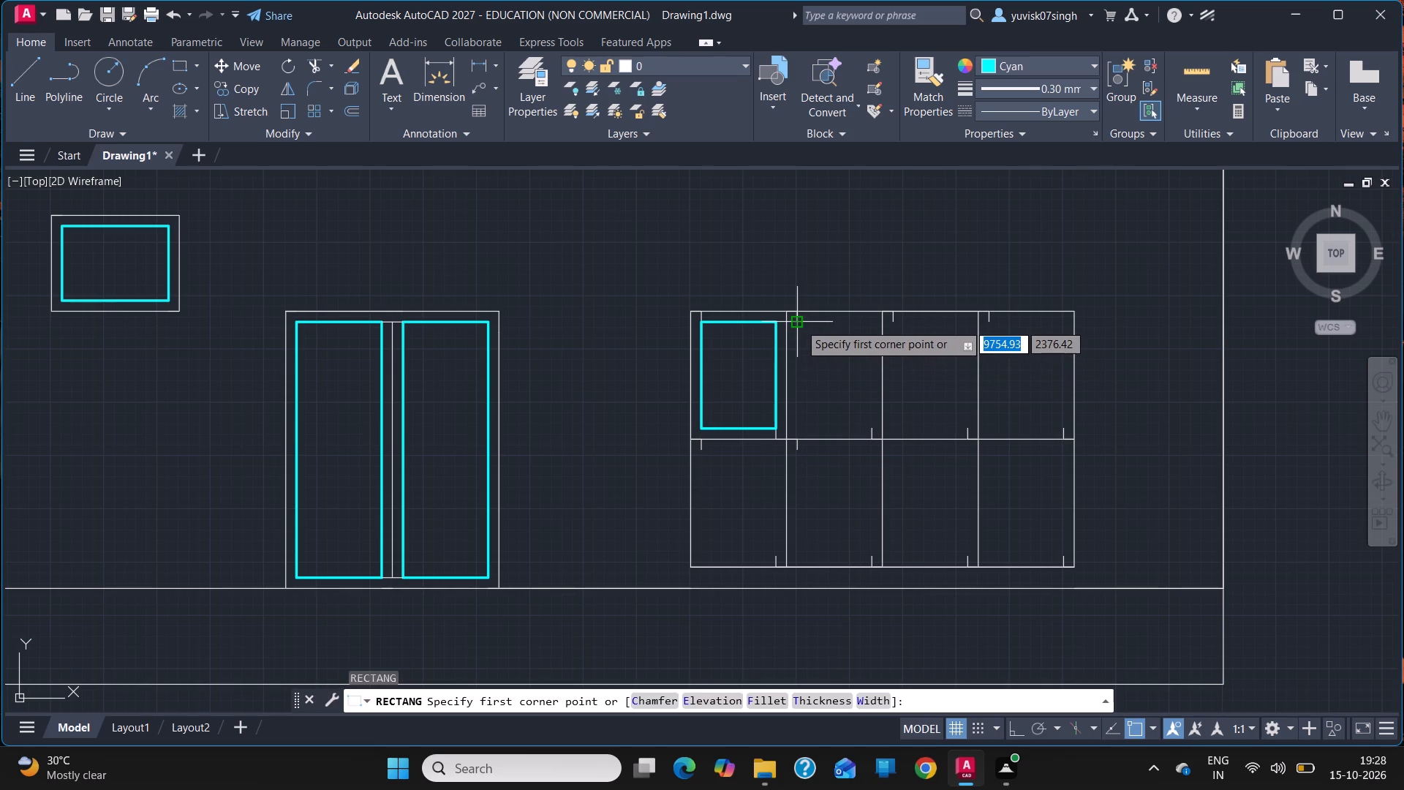
click(799, 323)
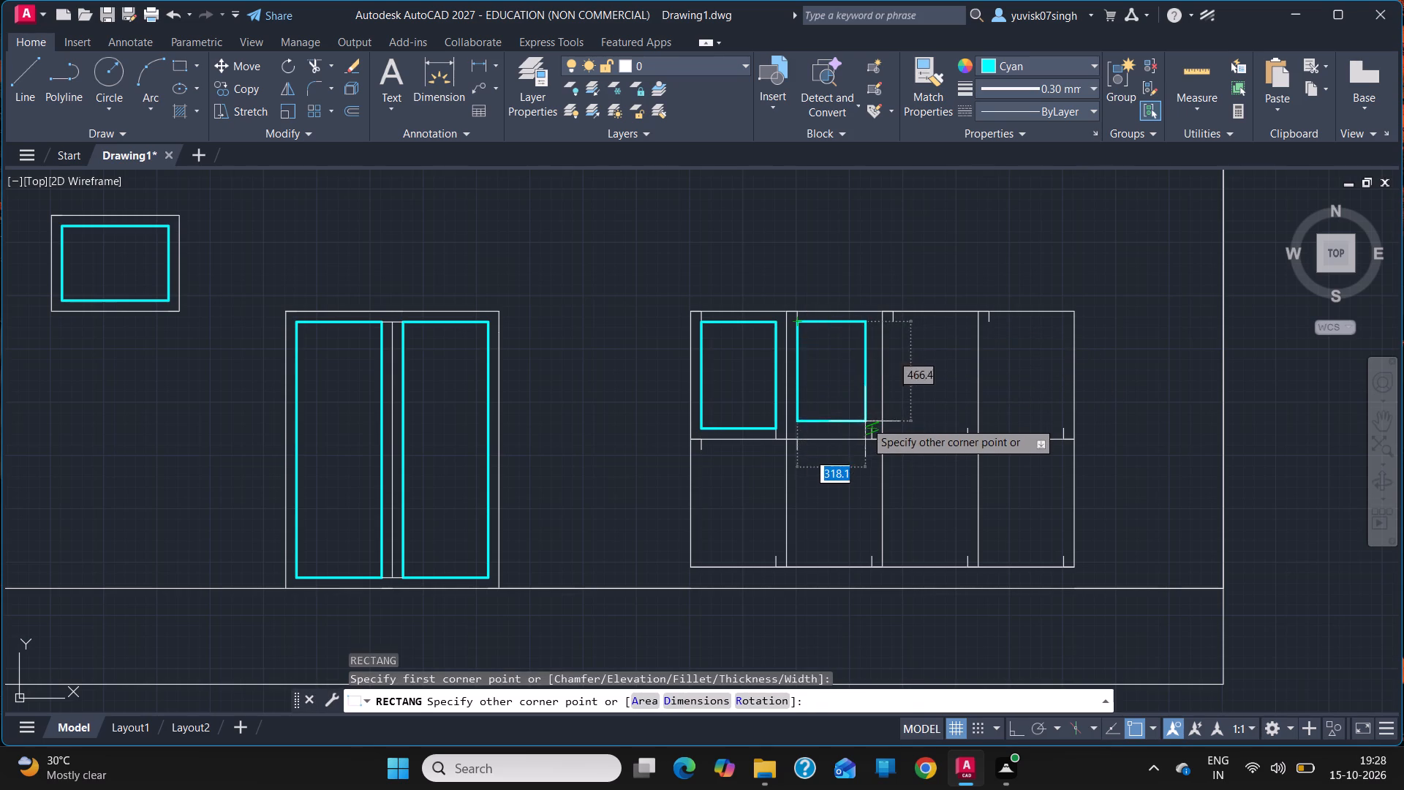
click(871, 426)
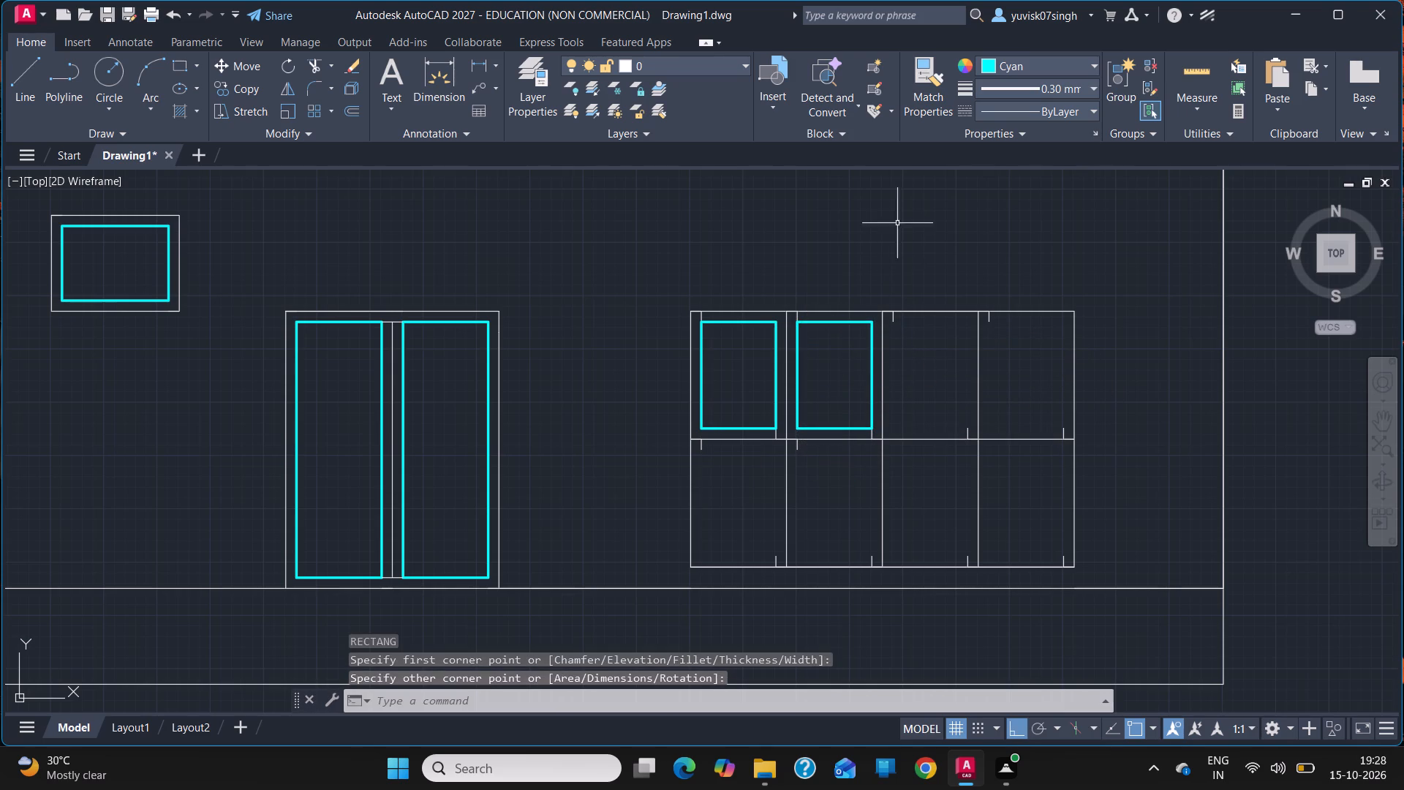
right_click(918, 206)
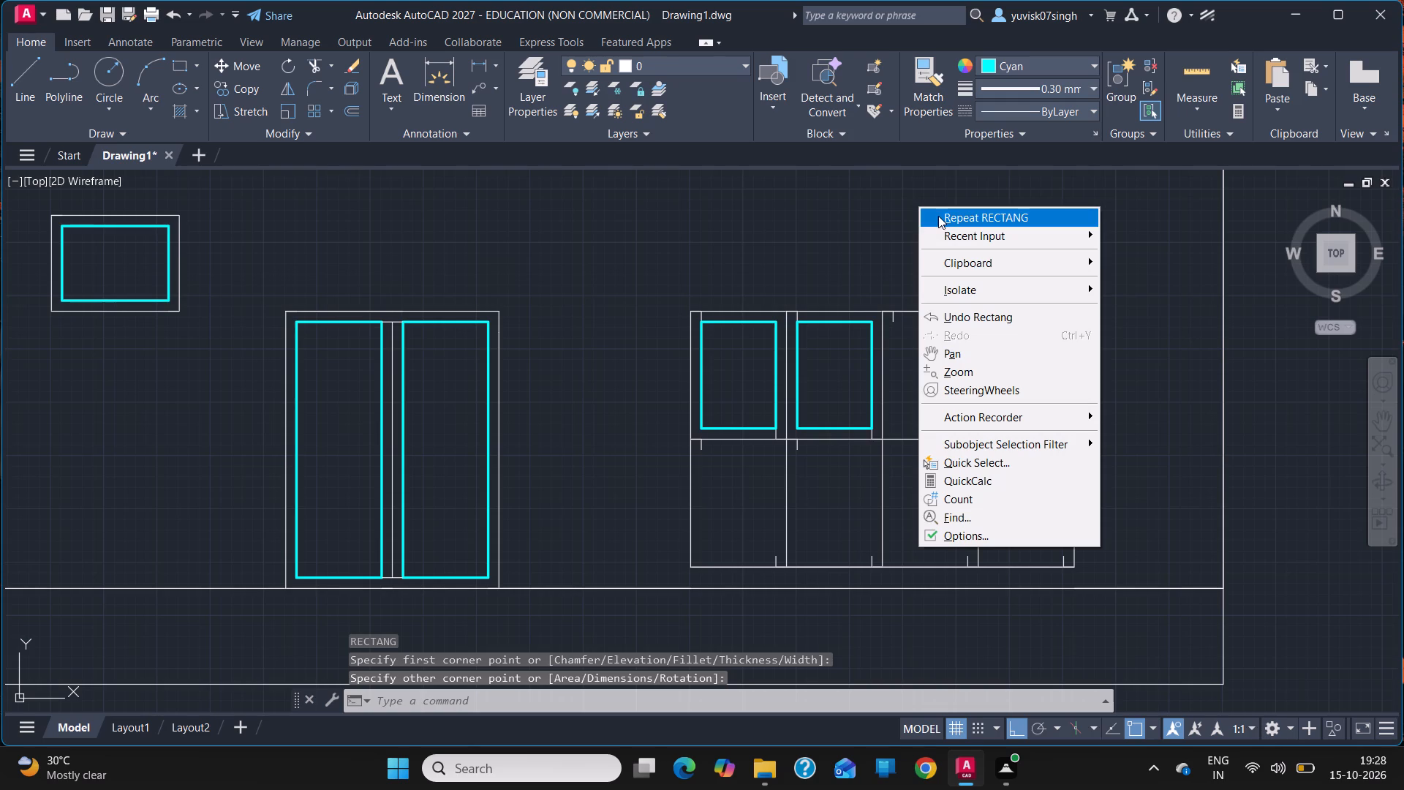
click(938, 214)
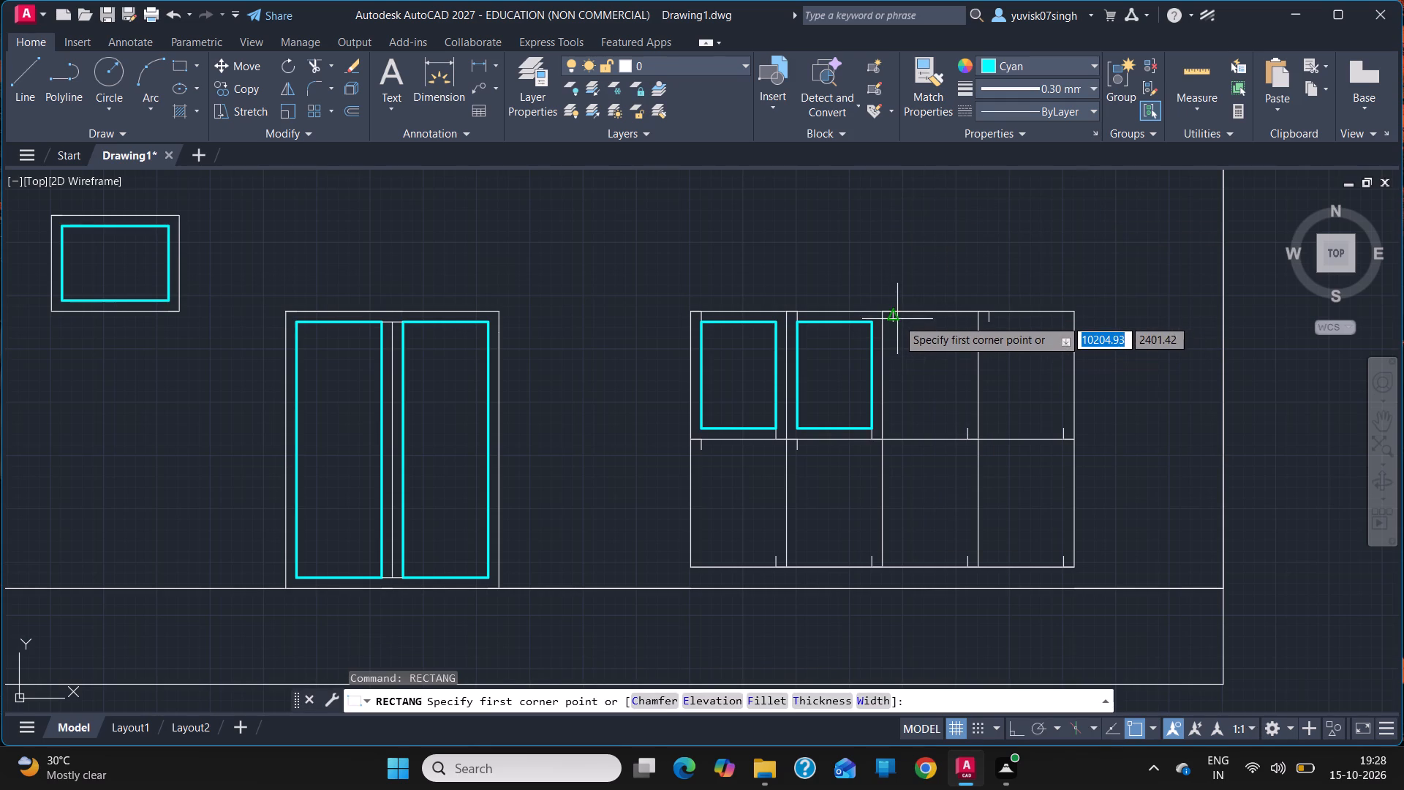
click(897, 322)
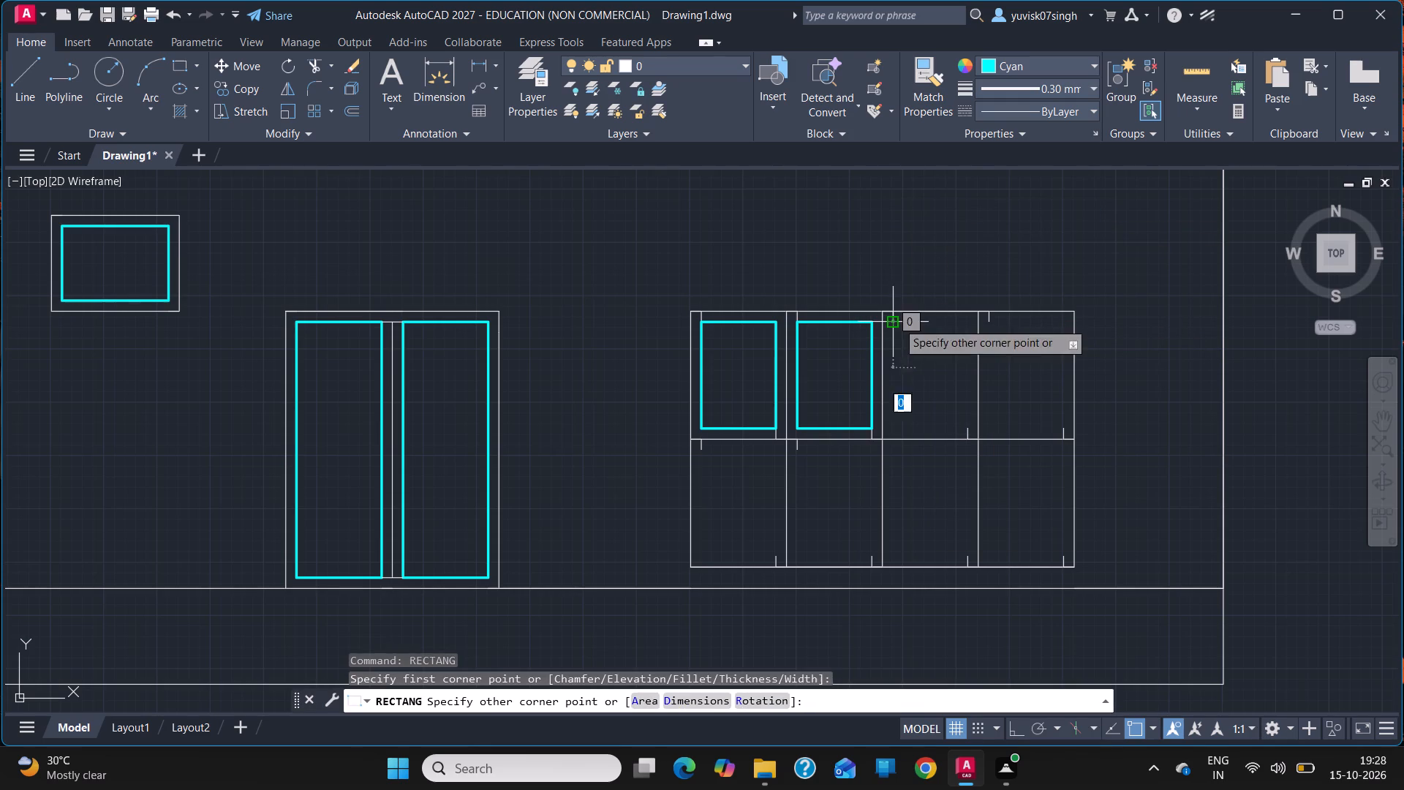
click(967, 427)
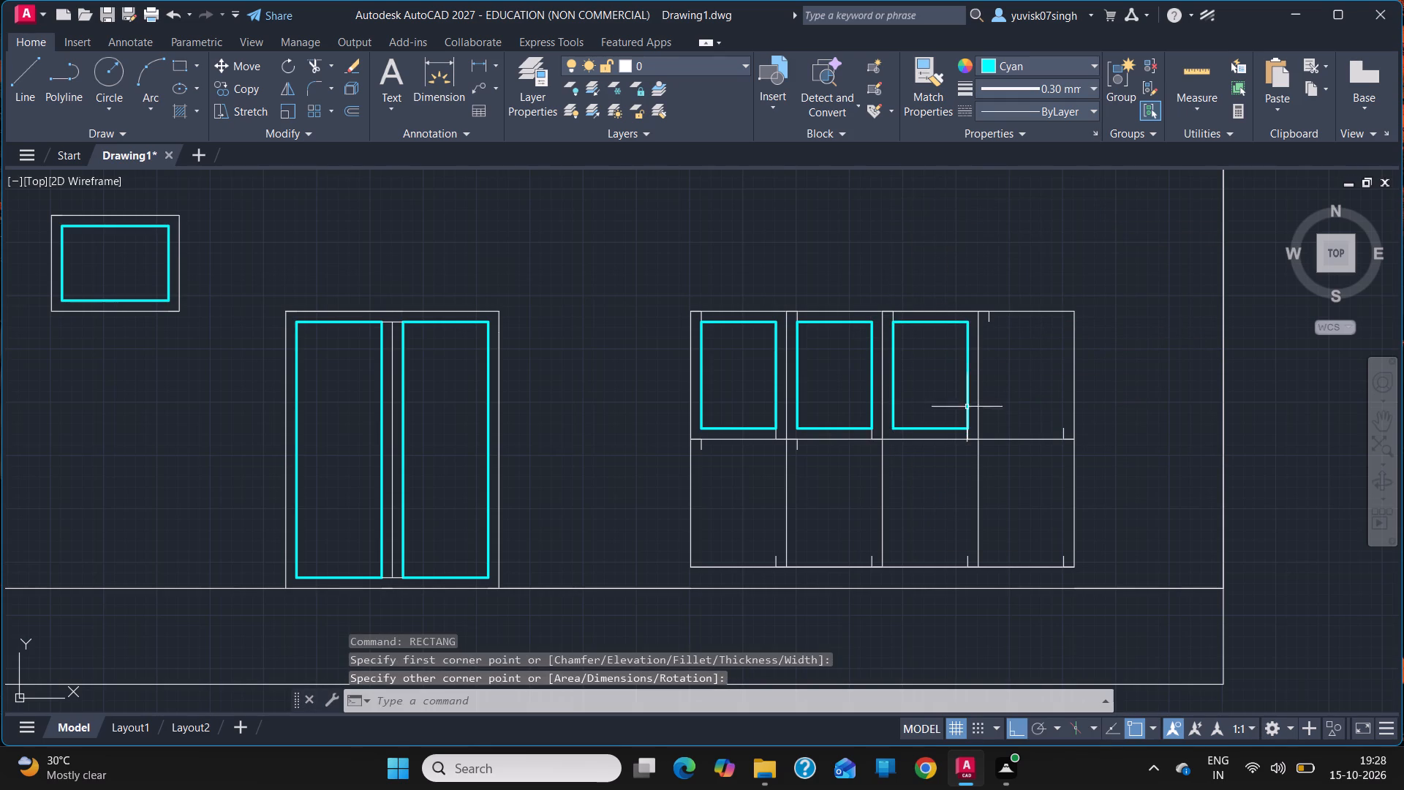
right_click(969, 249)
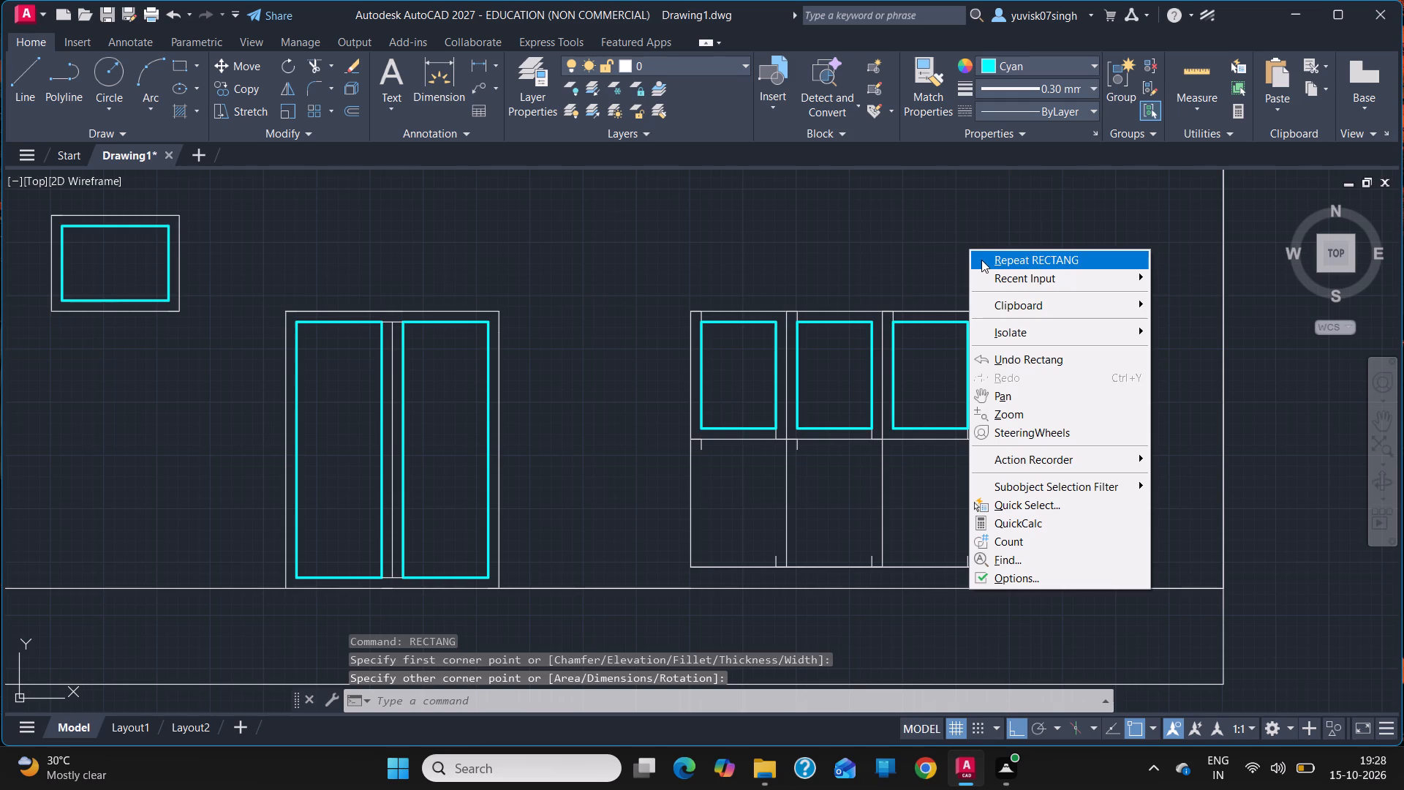
click(986, 260)
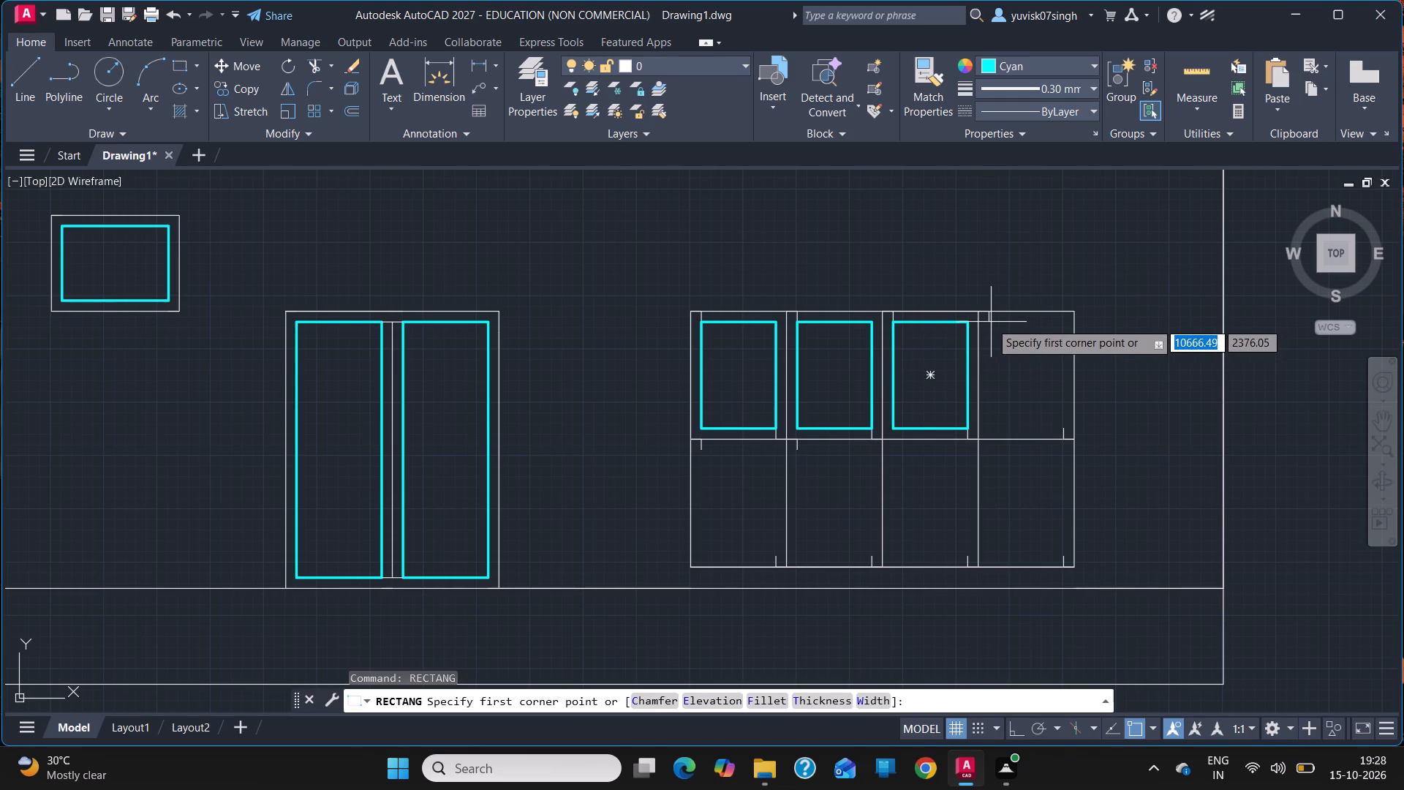
click(987, 321)
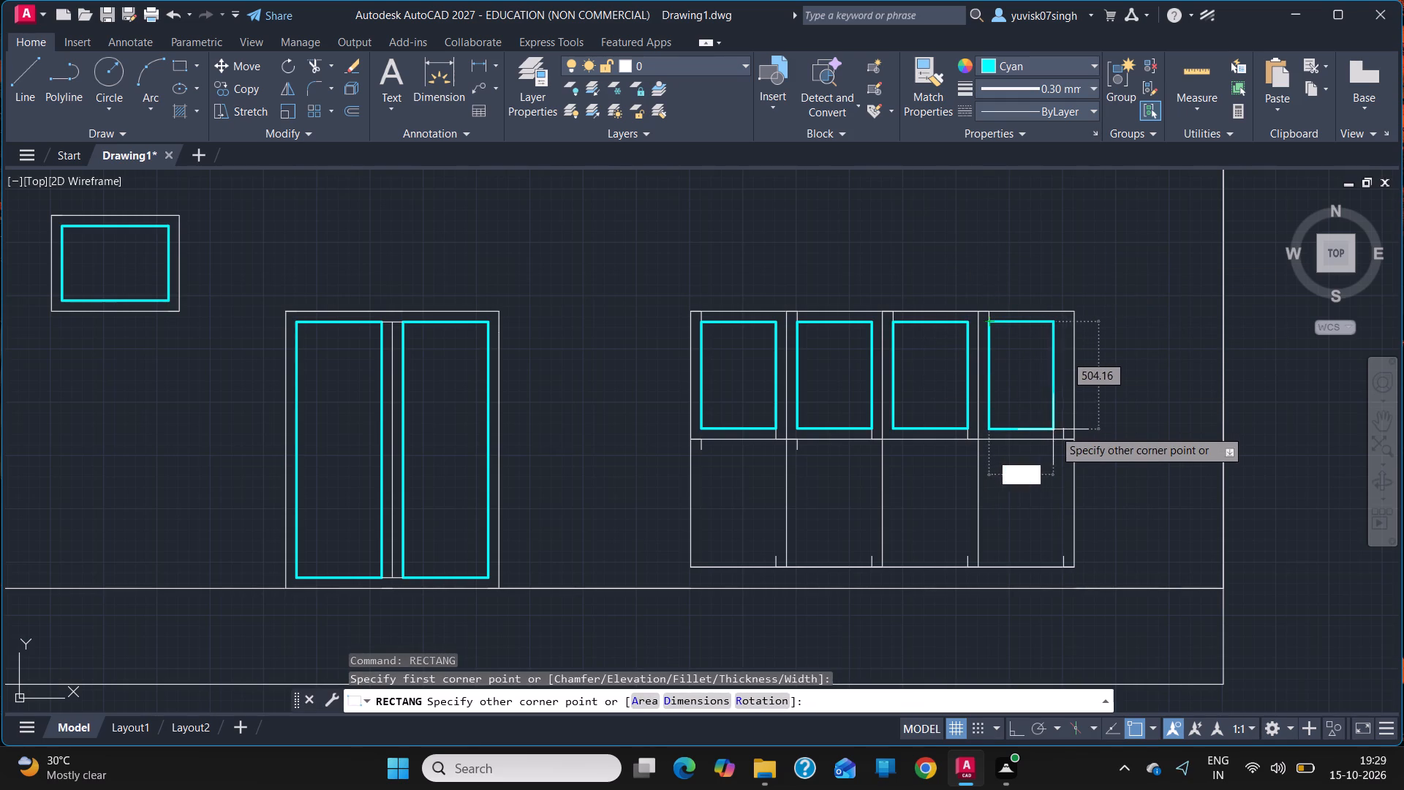
click(1062, 429)
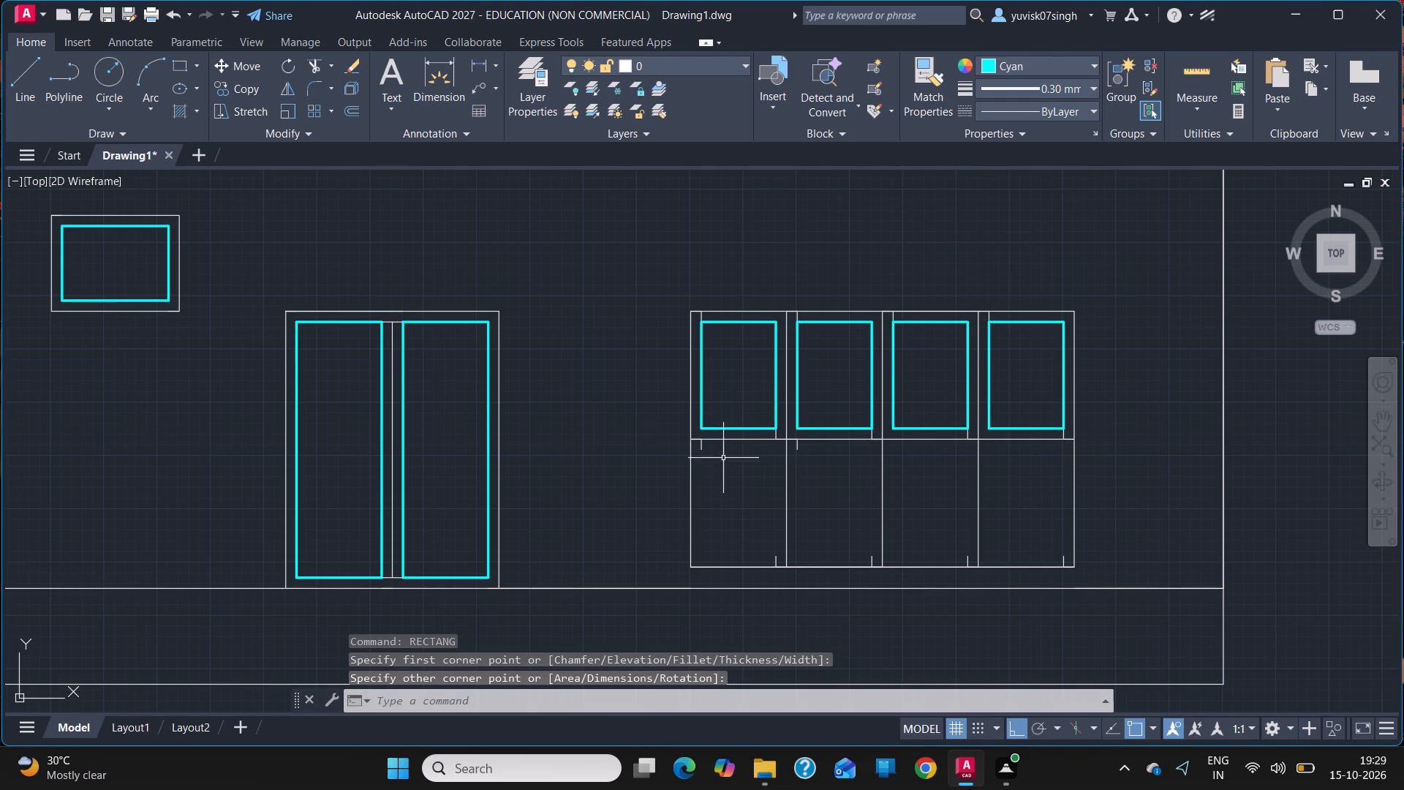
Draw cyan 0.30 mm rectangles, 350 by 500, between the corner guides of the first and second bottom-row panes.
right_click(610, 347)
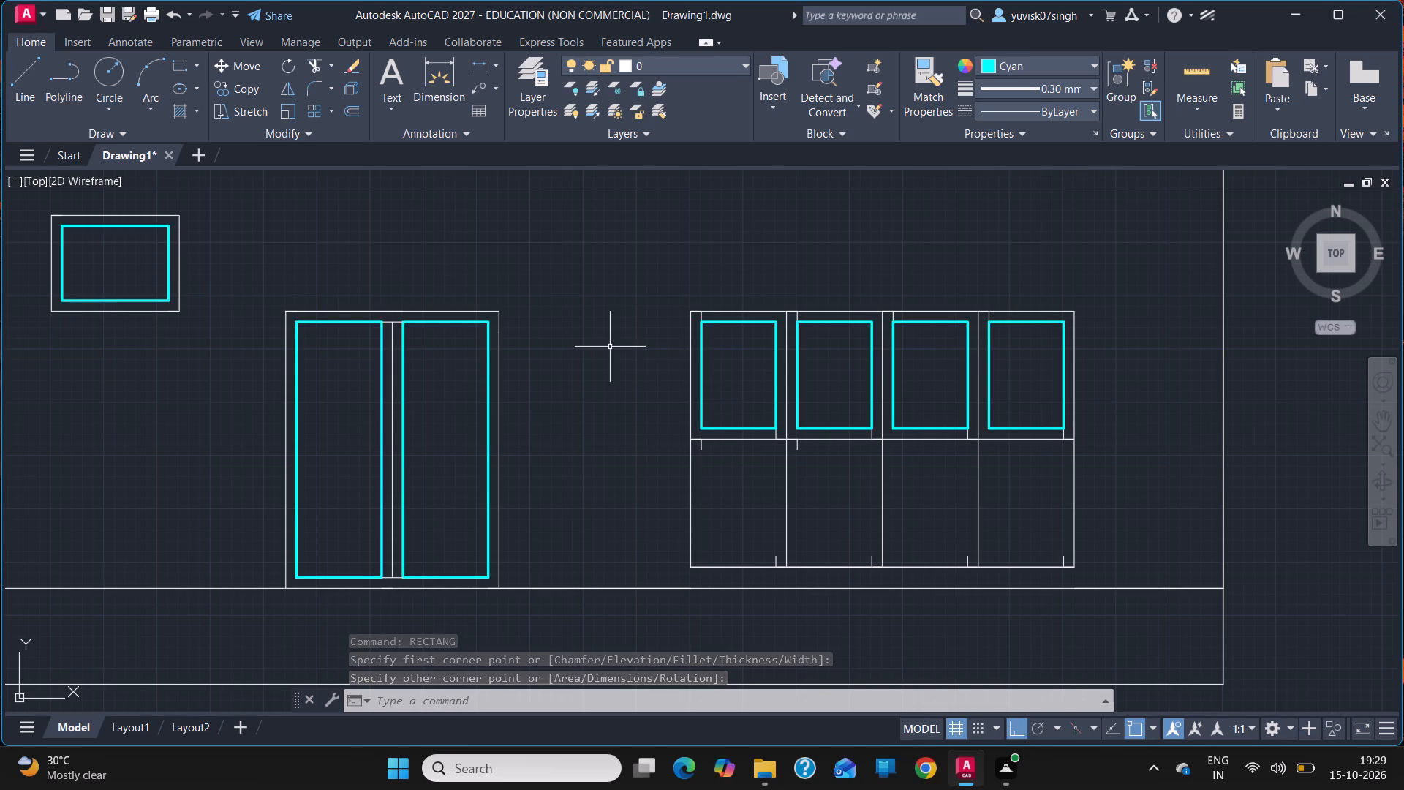
click(628, 361)
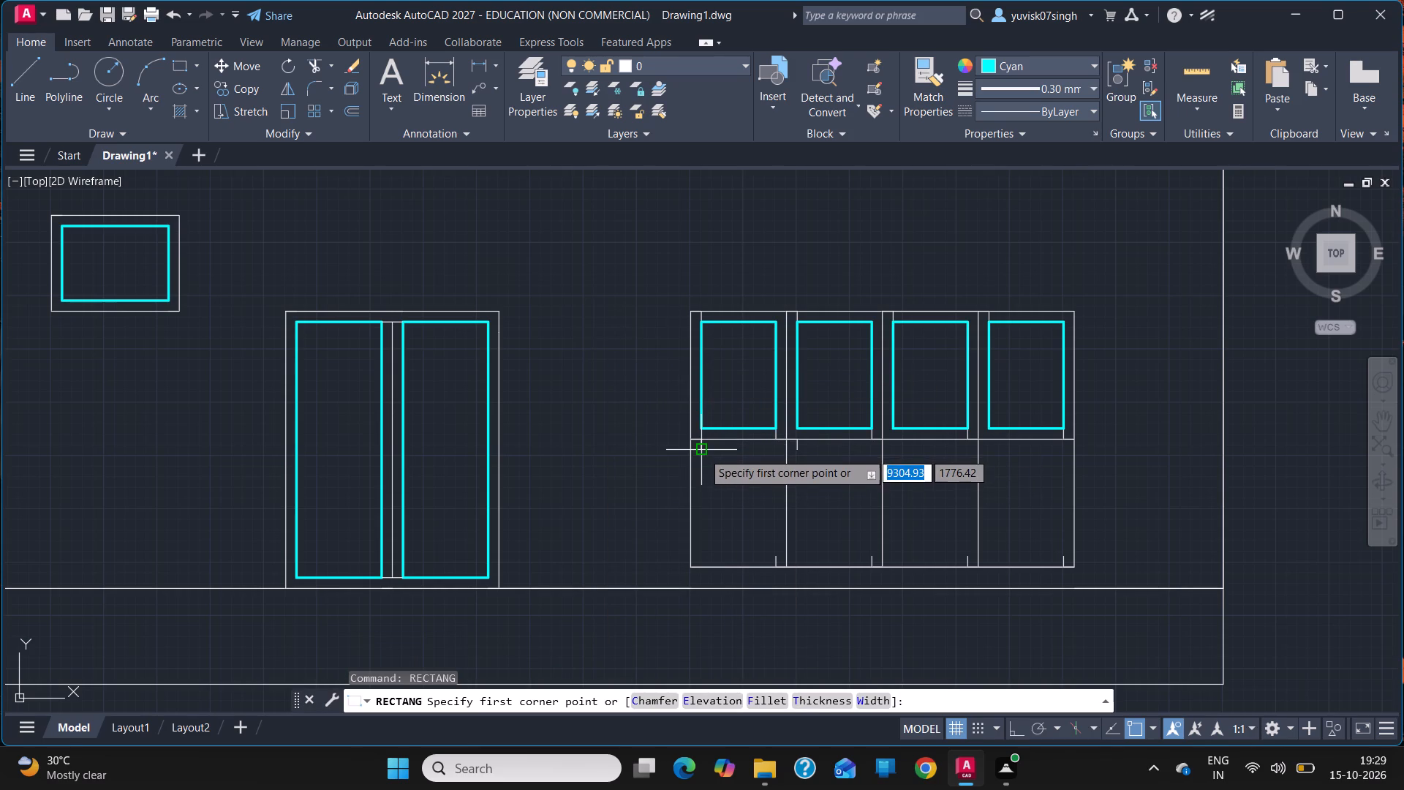
click(703, 451)
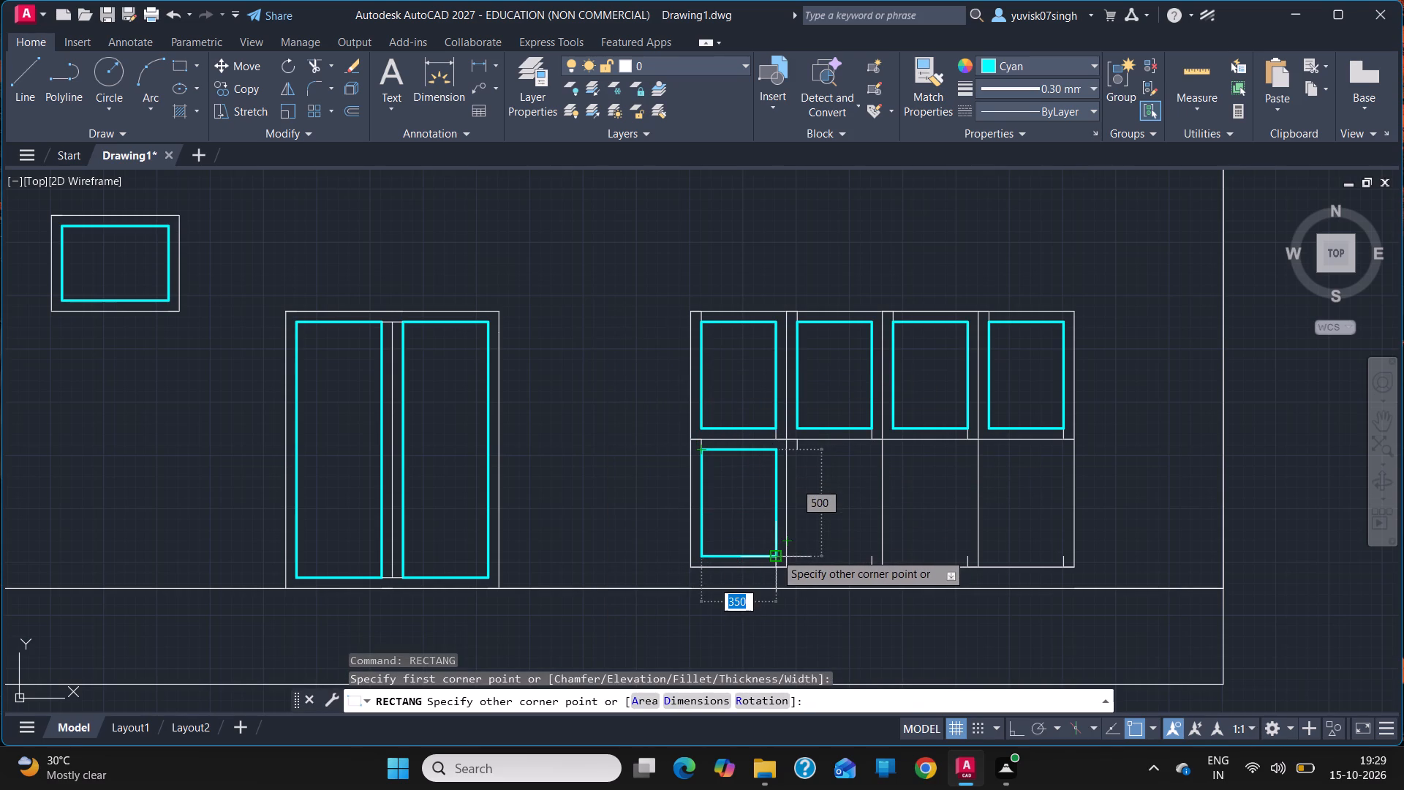
click(775, 553)
right_click(850, 534)
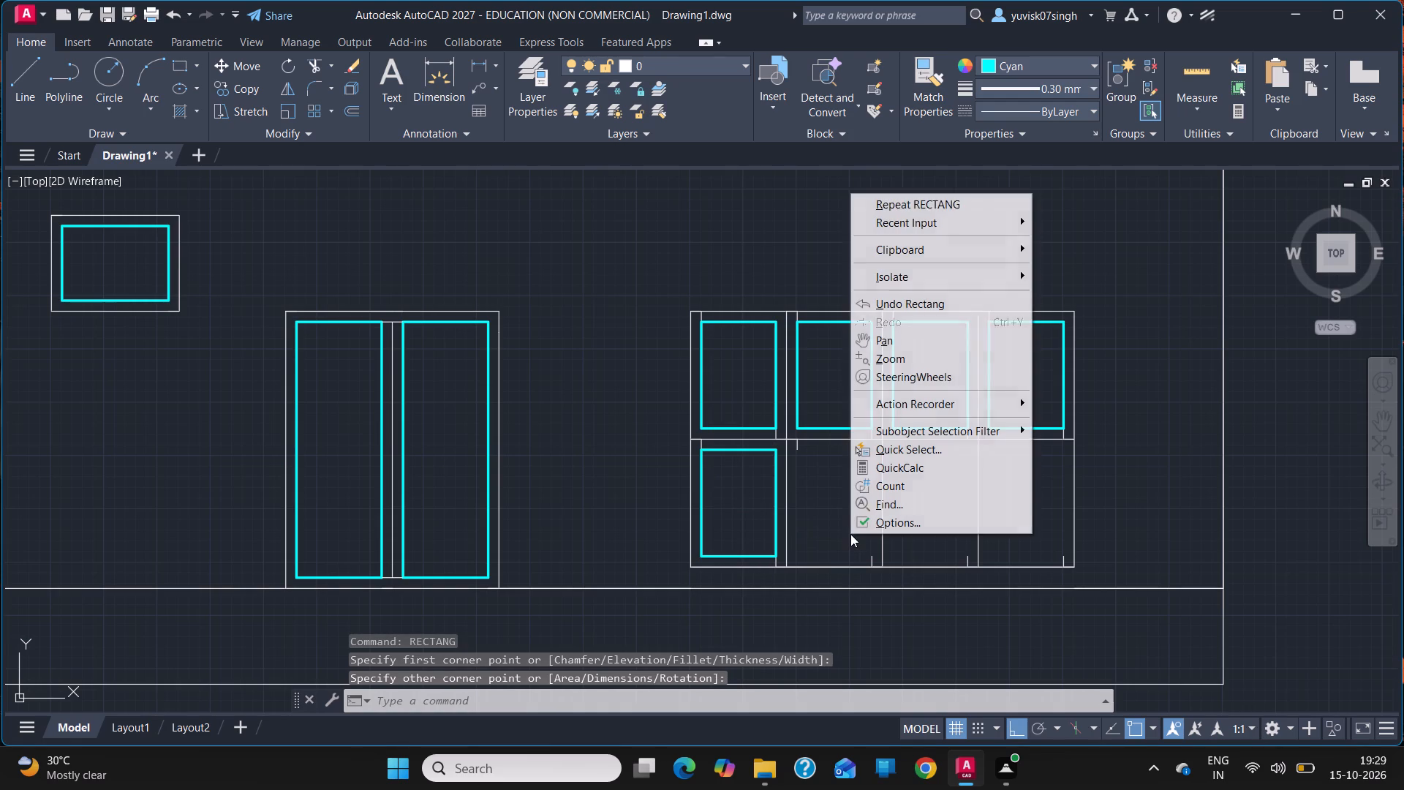
click(916, 197)
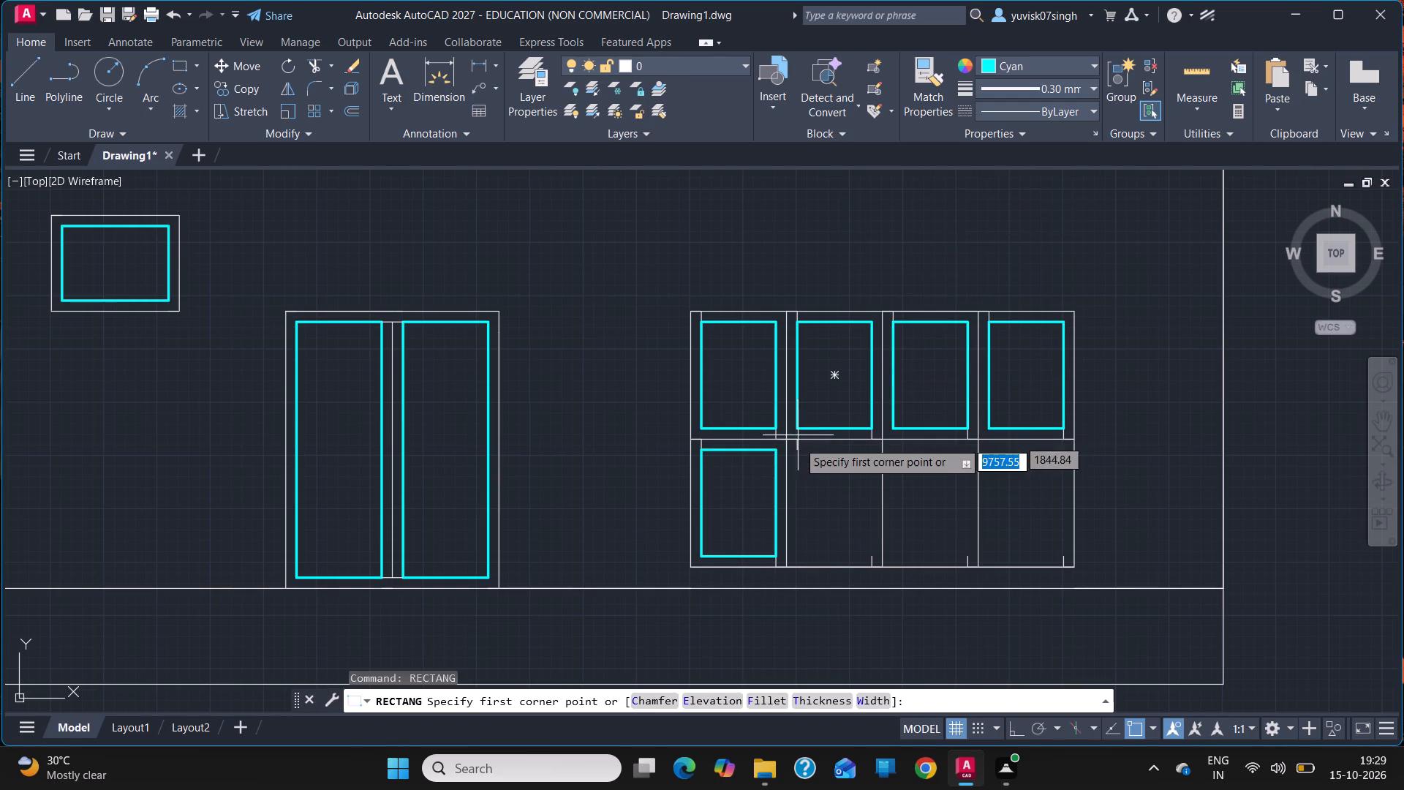
drag(798, 450, 875, 557)
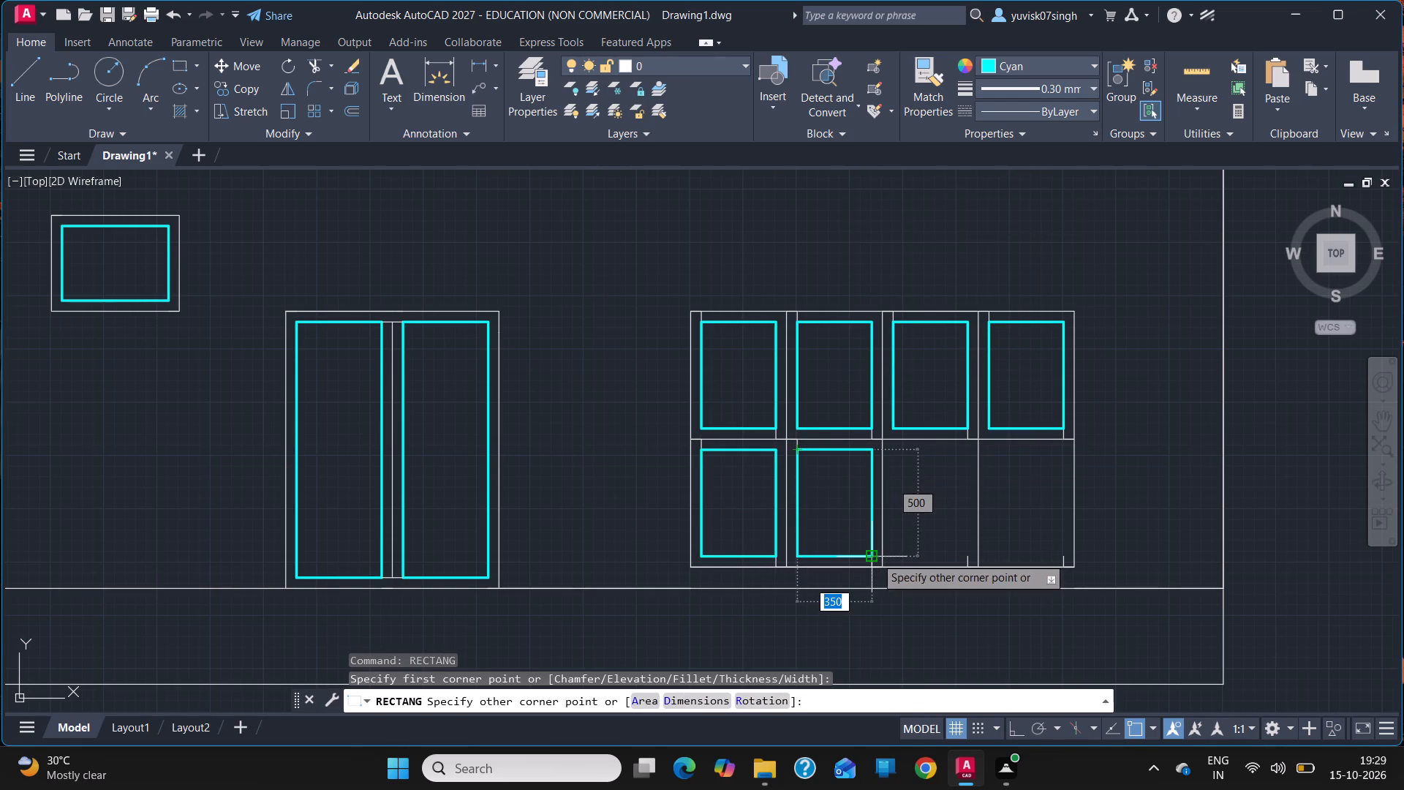
click(875, 557)
Draw matching cyan 0.30 mm rectangles in the third and fourth bottom-row panes, from the lower right guides to the upper left inset corners.
right_click(920, 539)
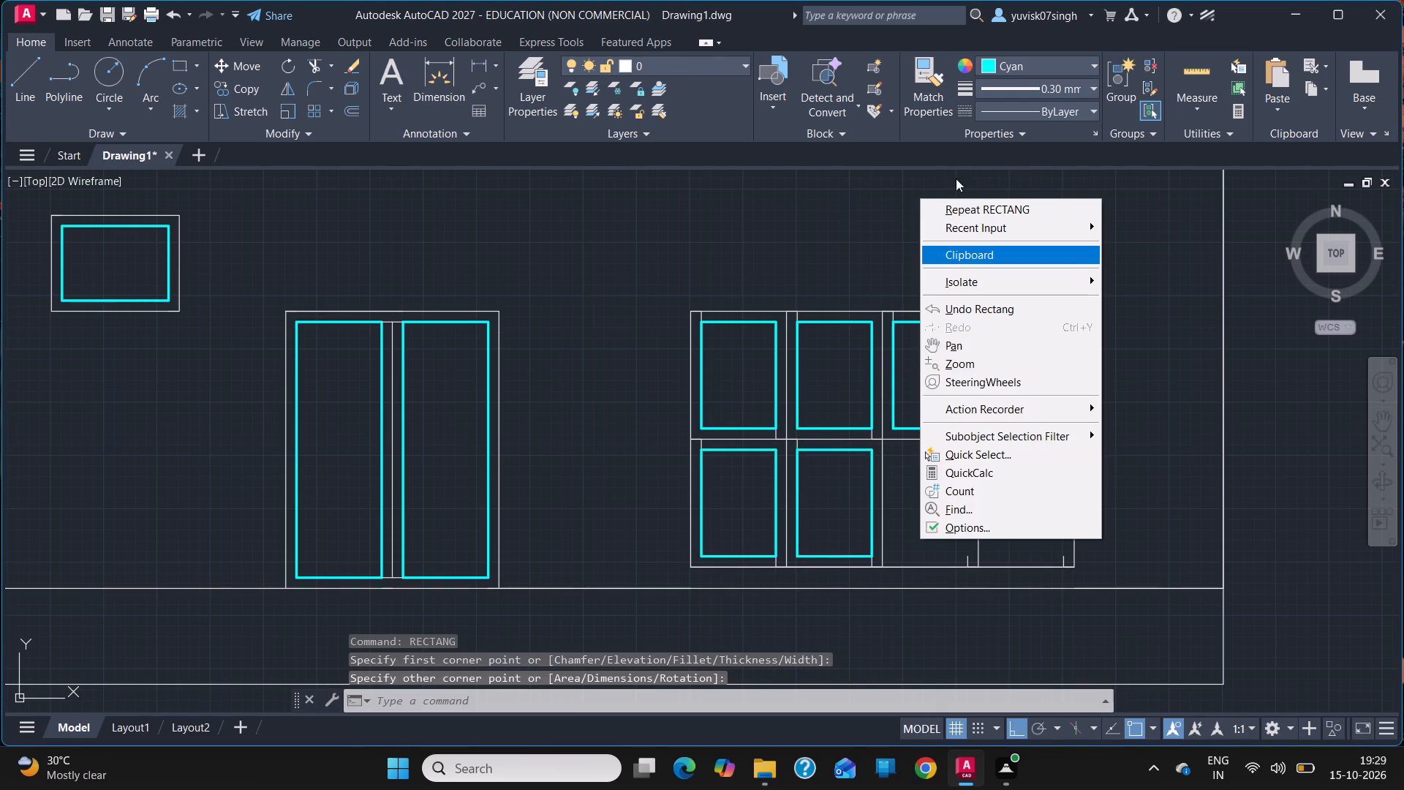
click(960, 208)
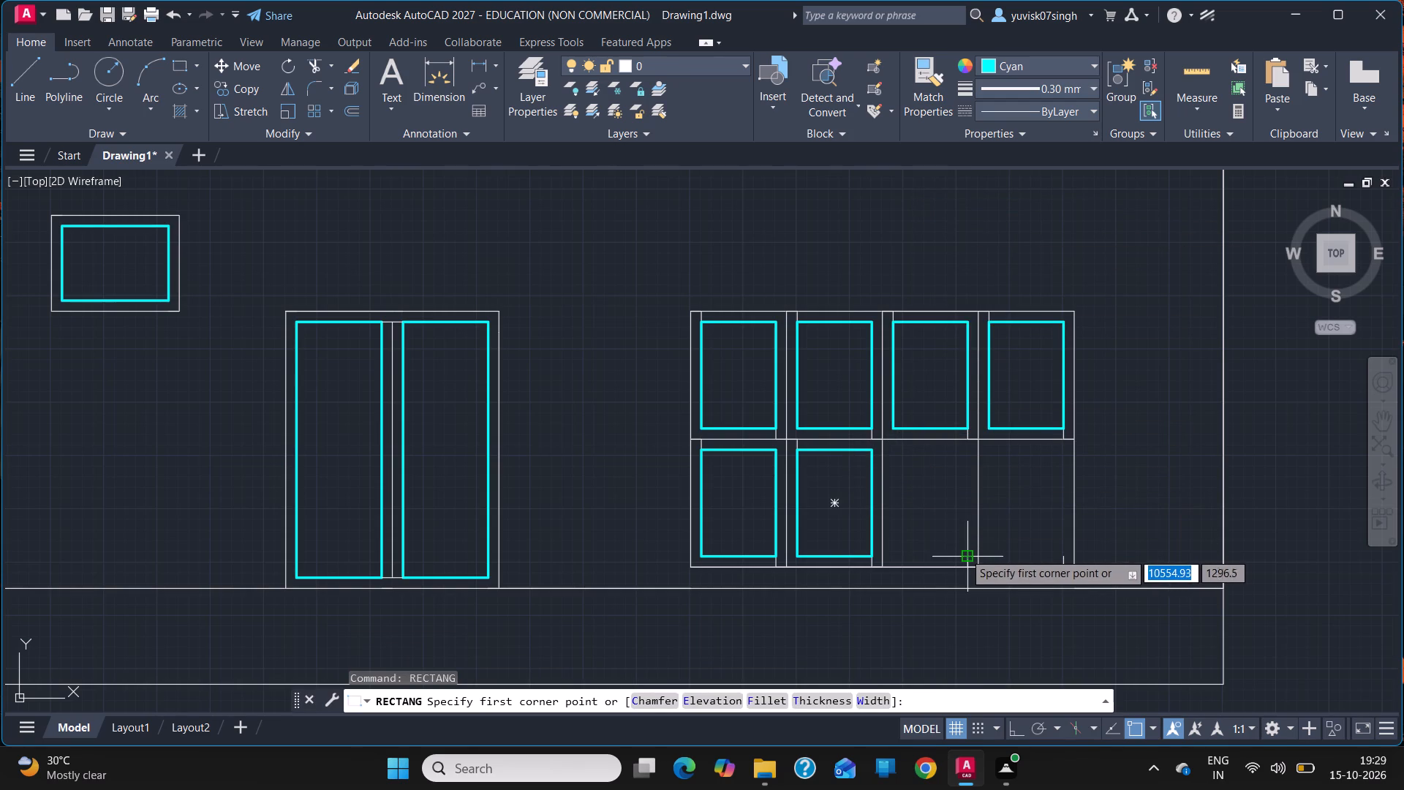
drag(965, 554, 891, 451)
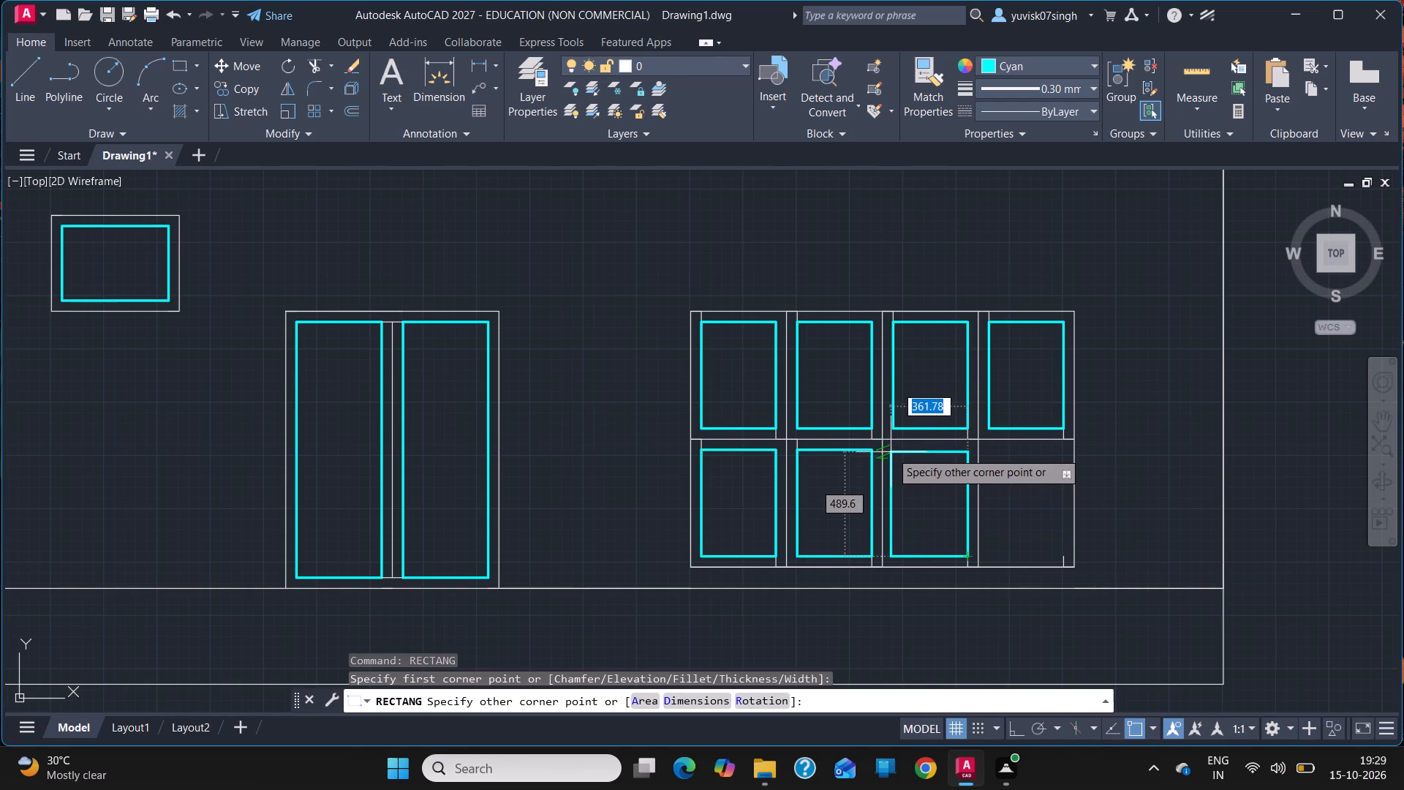
drag(891, 451, 893, 453)
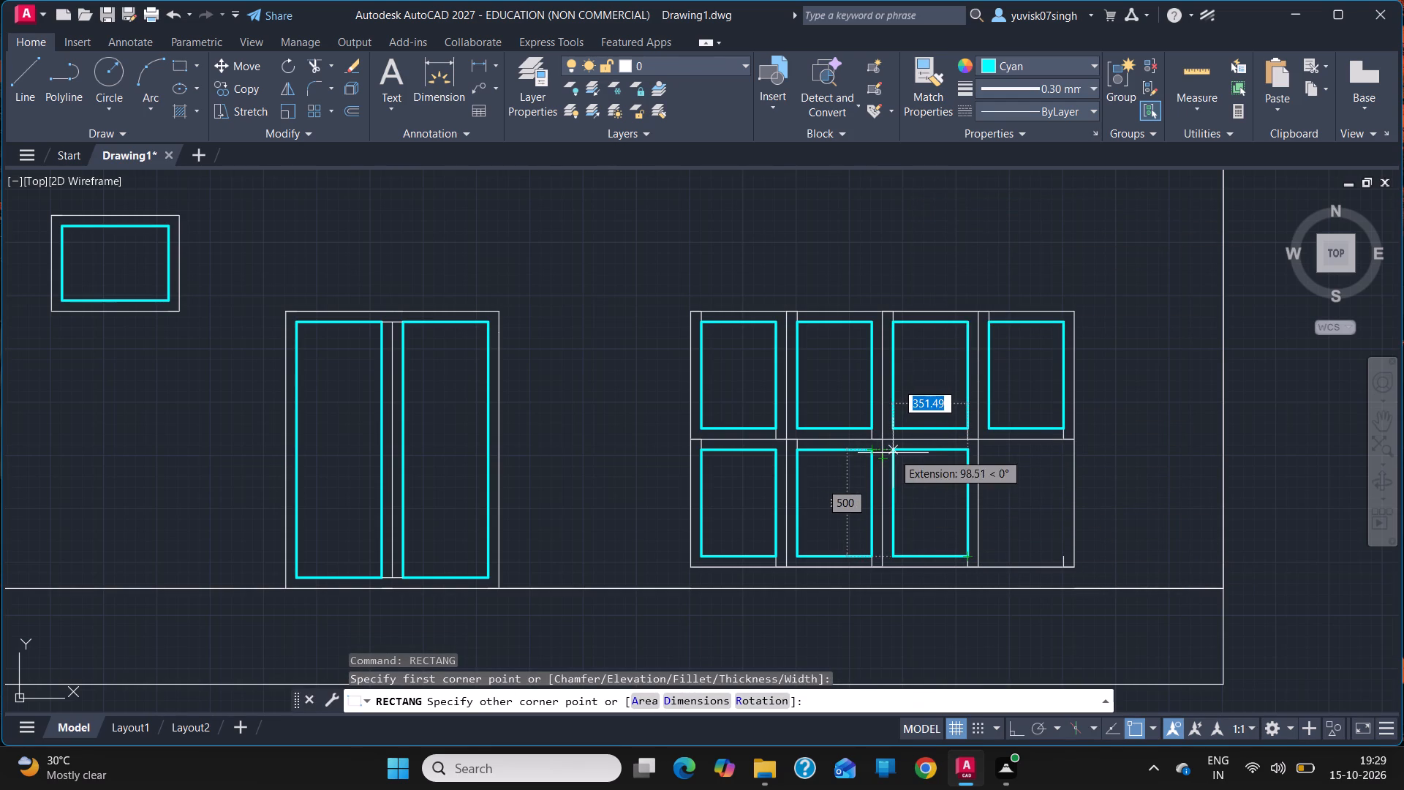
drag(893, 453, 894, 440)
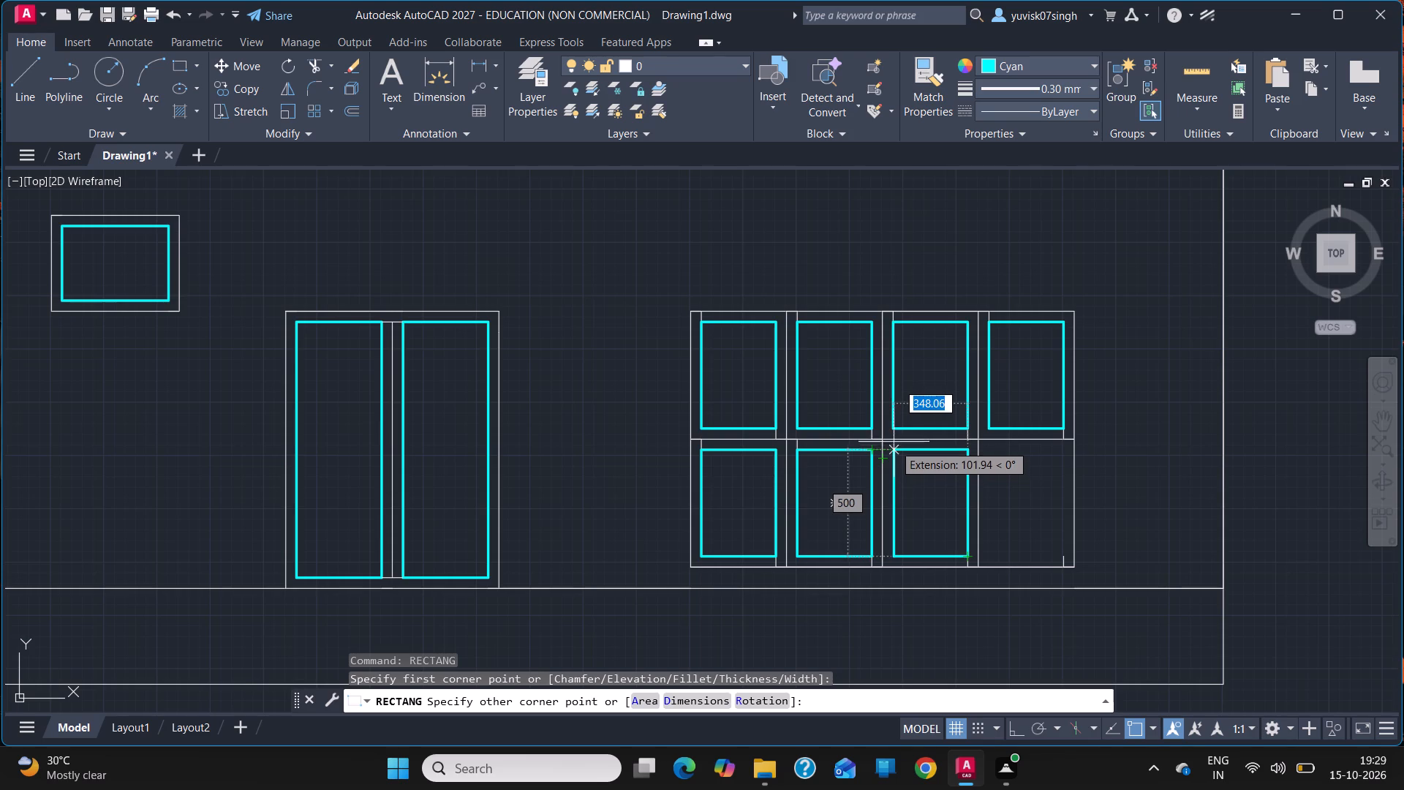
drag(894, 440, 895, 454)
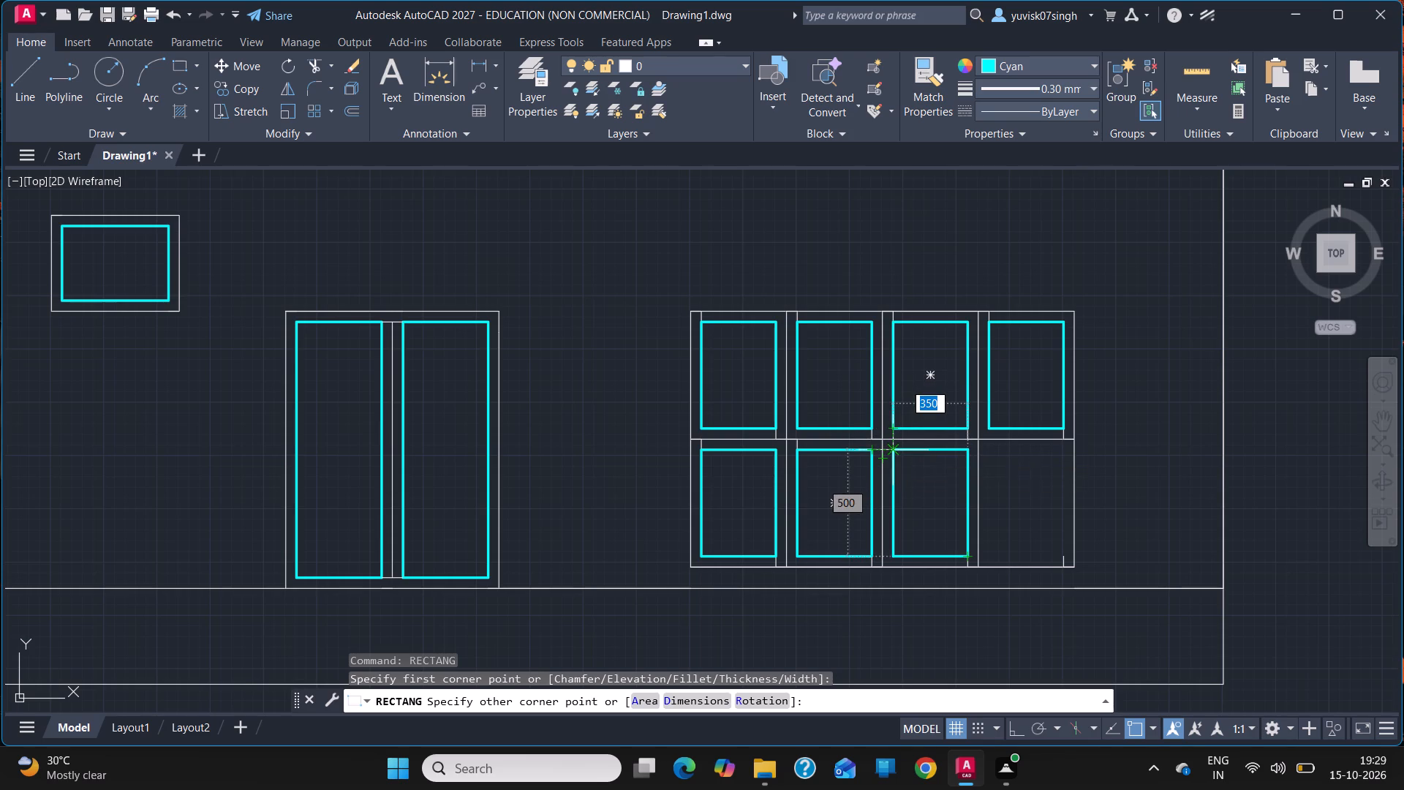
drag(895, 454, 897, 451)
click(897, 451)
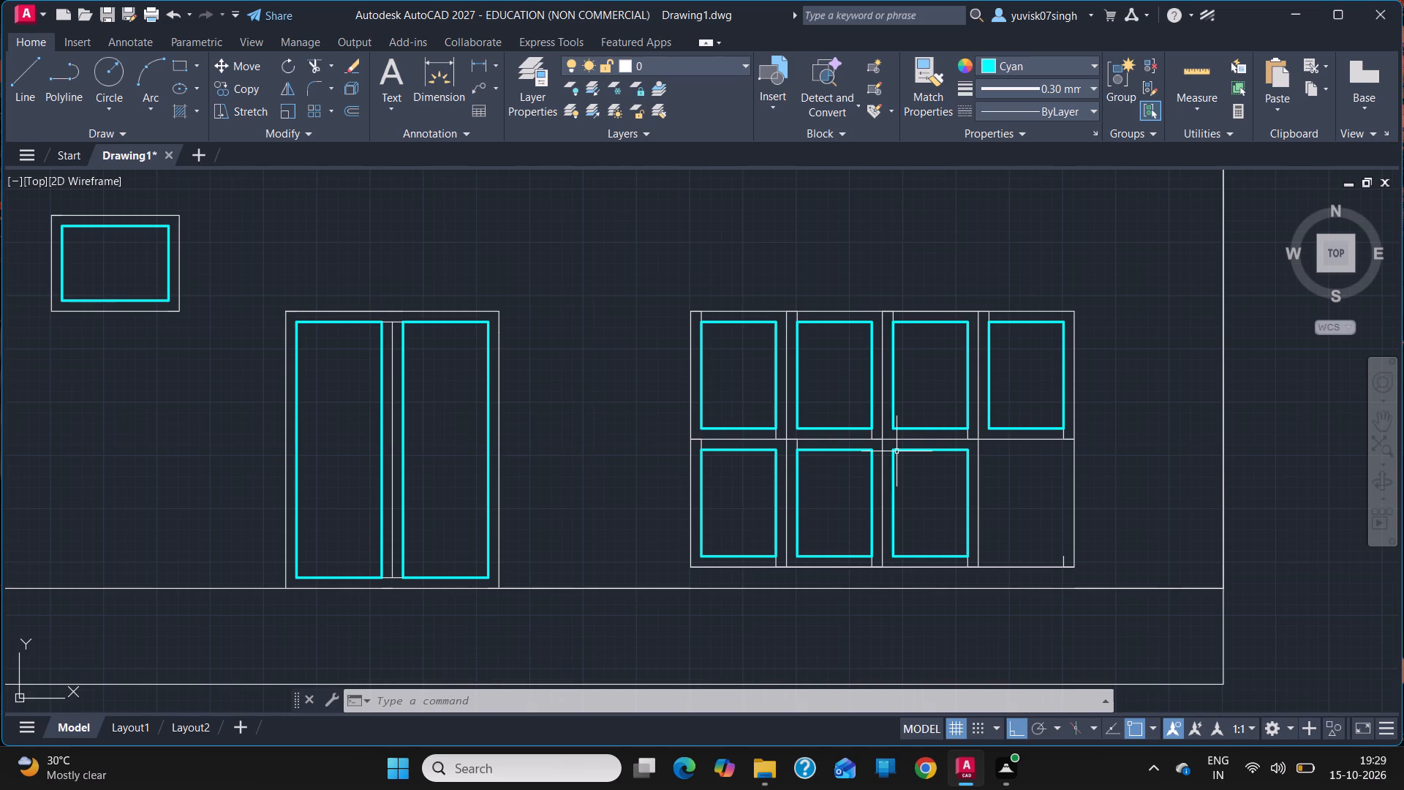
click(176, 71)
click(1059, 556)
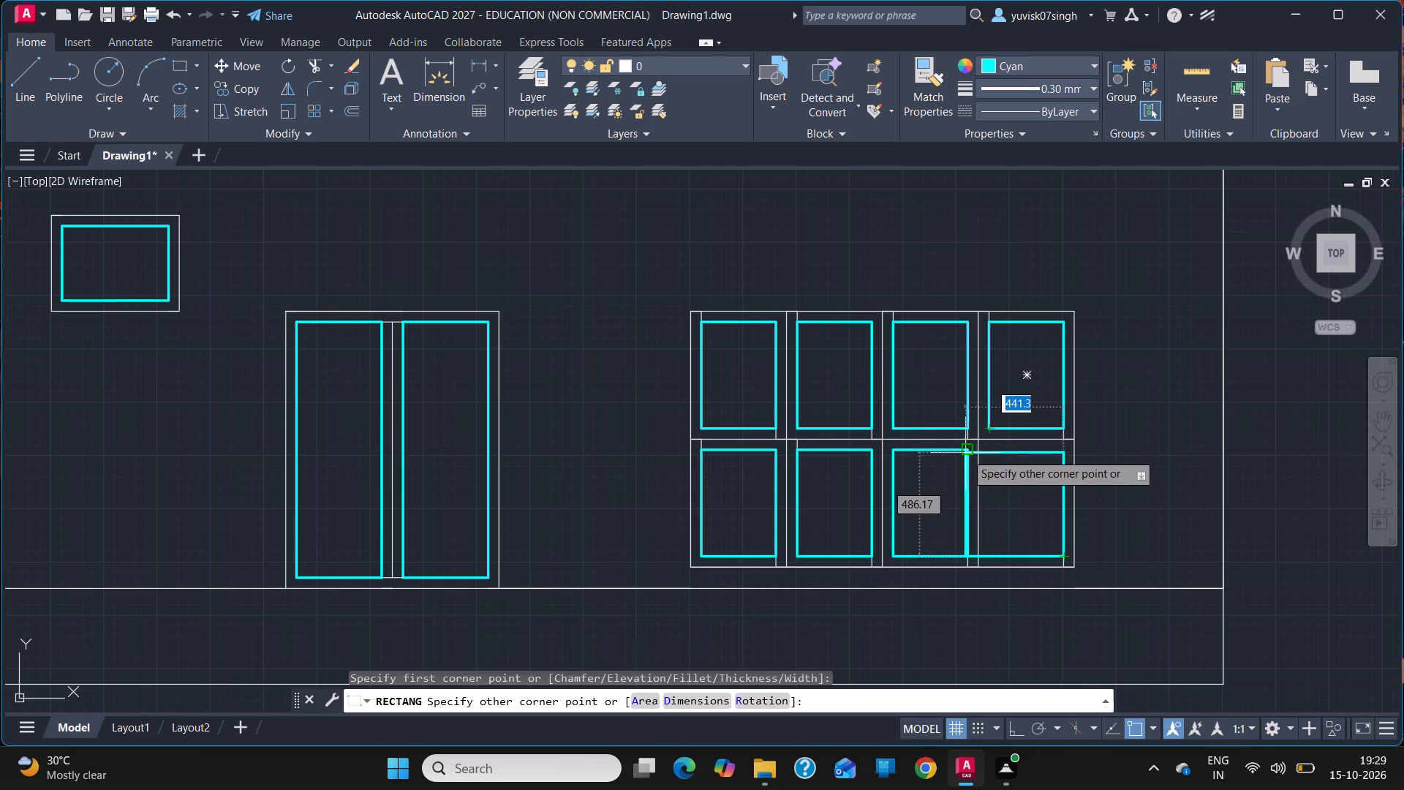
click(991, 451)
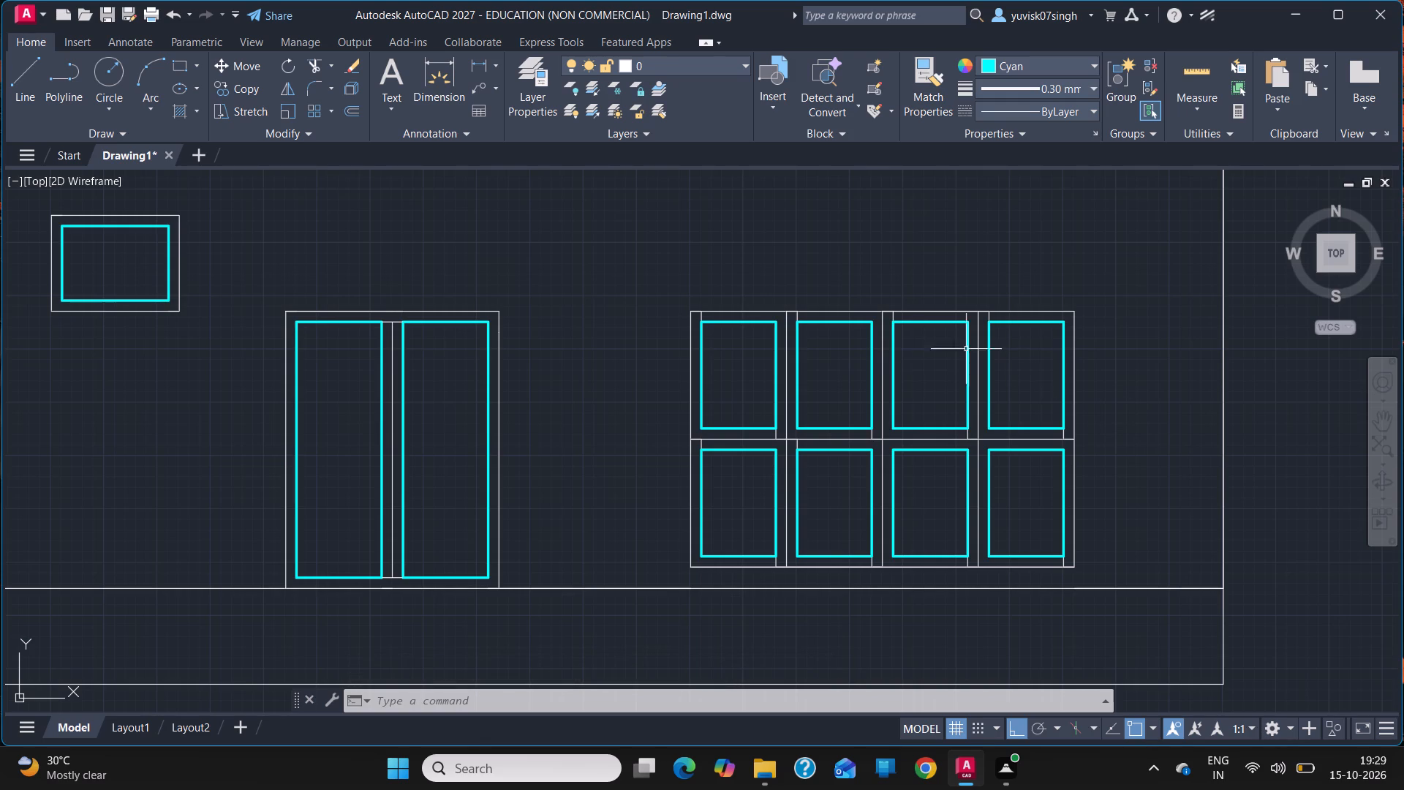
Trim the leftover guide stubs above the upper left corners of the four top-row cyan frames.
text(trim)
key(Return)
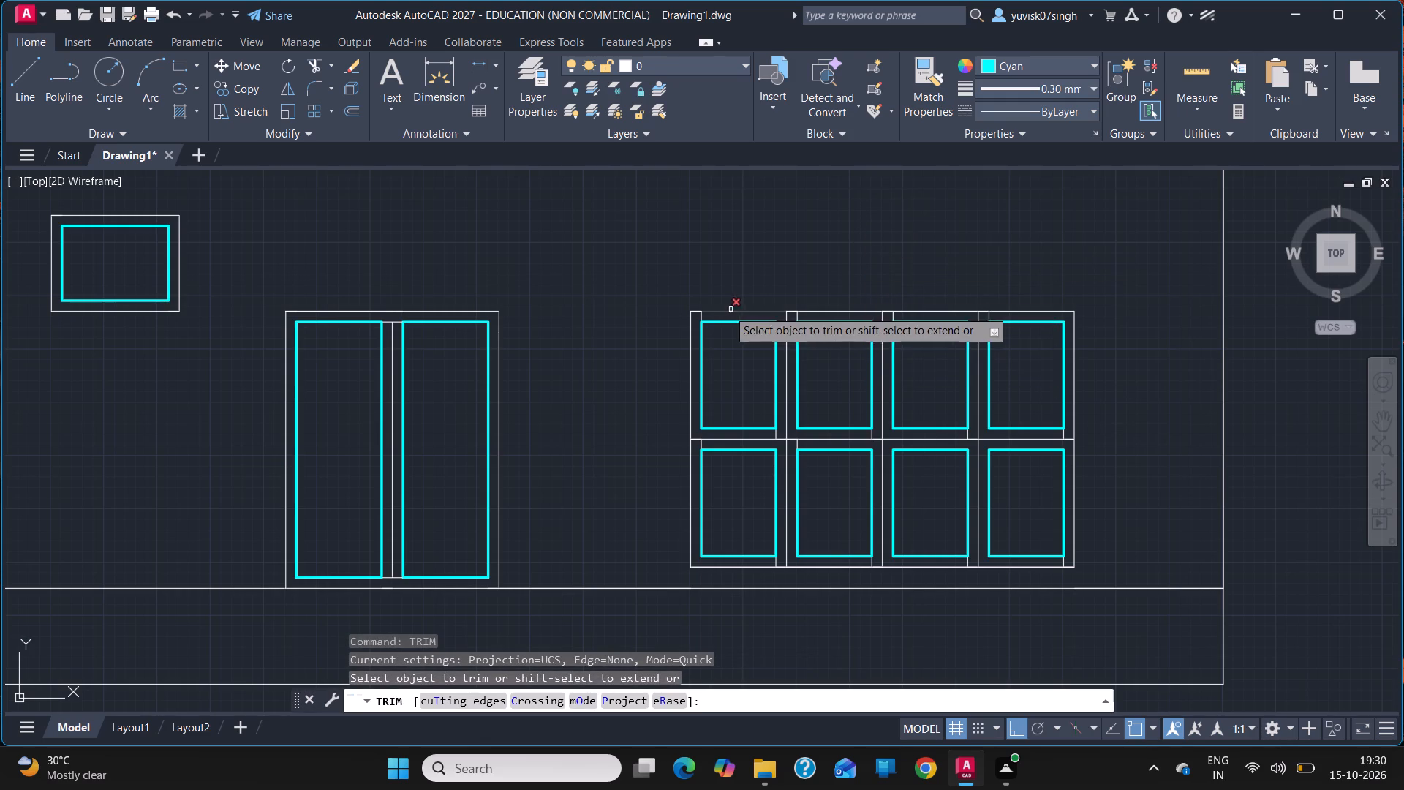
click(702, 315)
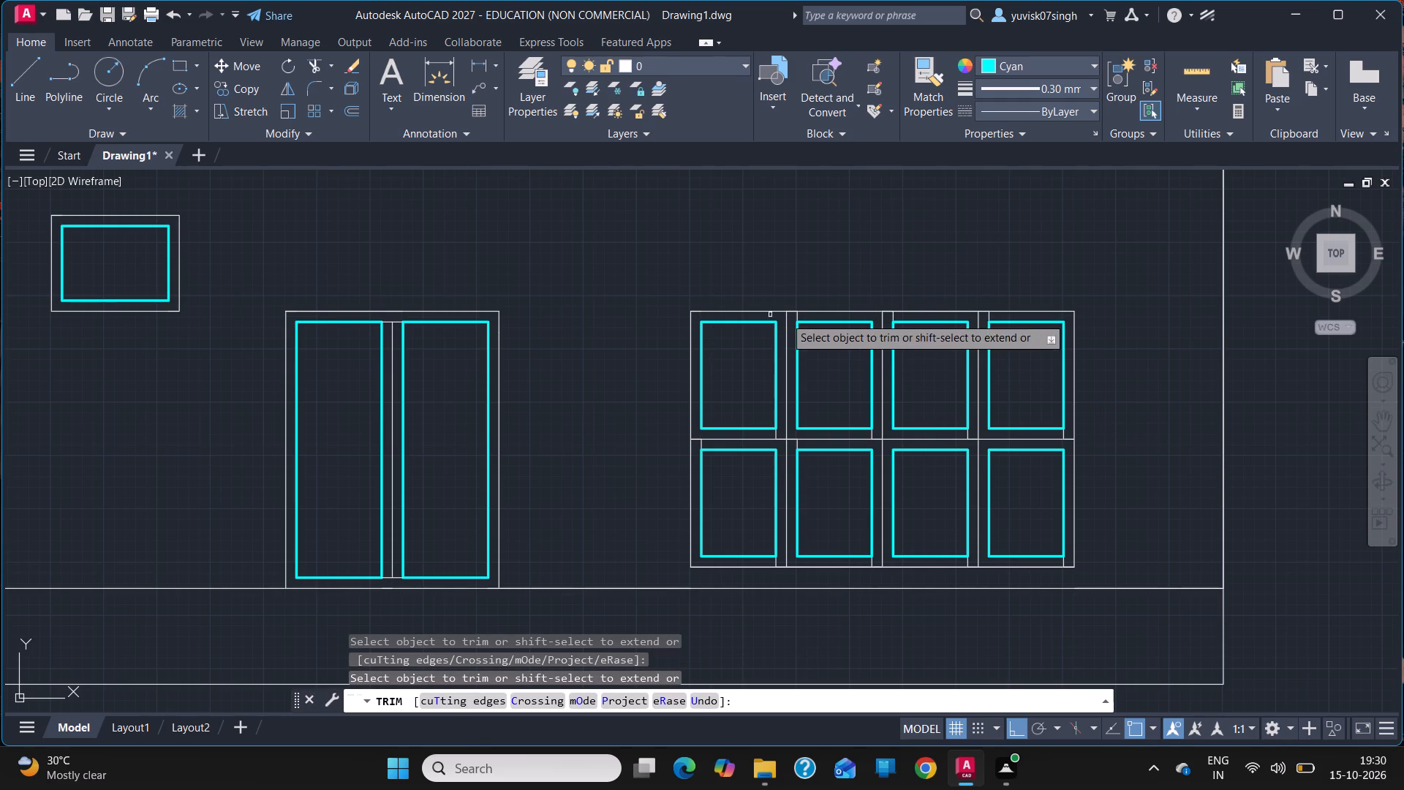
click(796, 319)
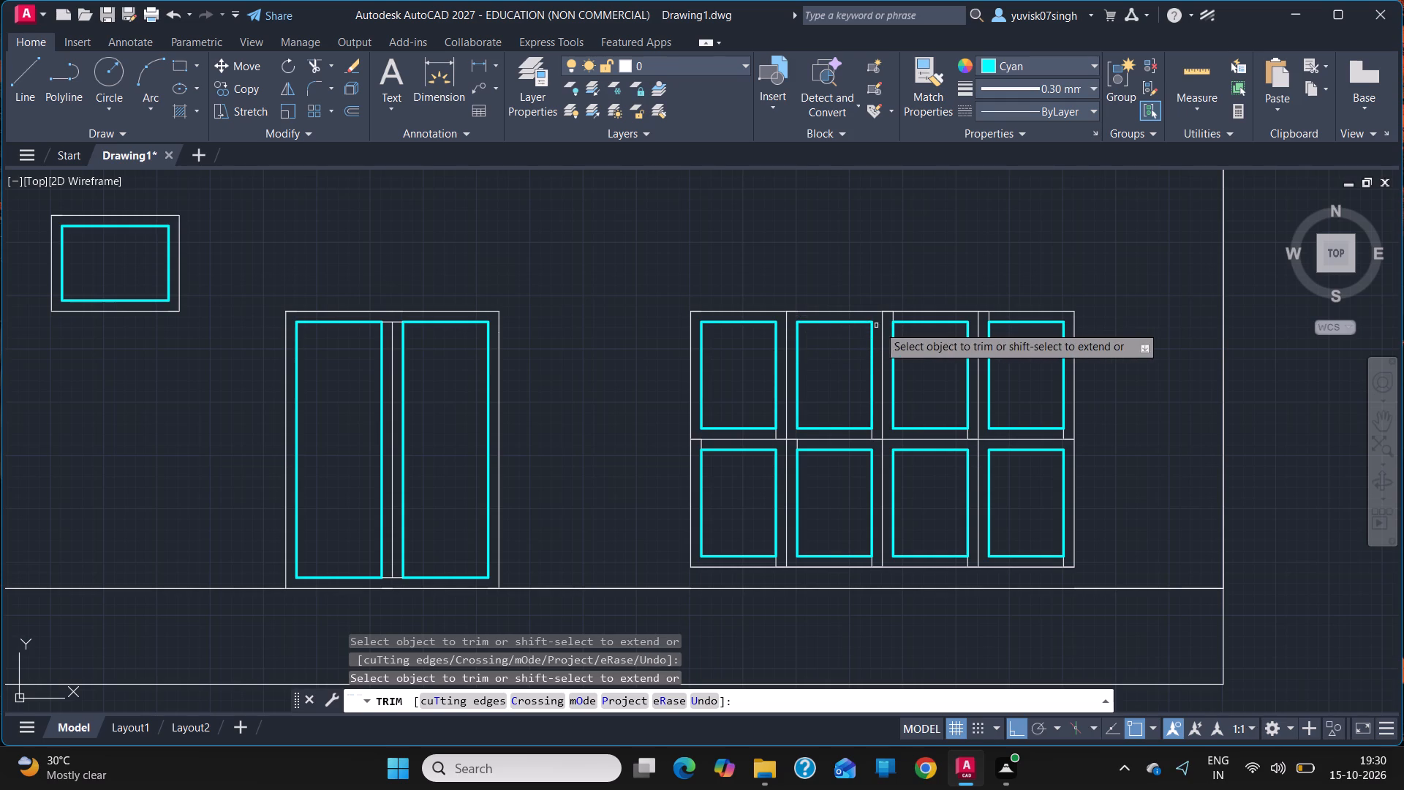
click(894, 318)
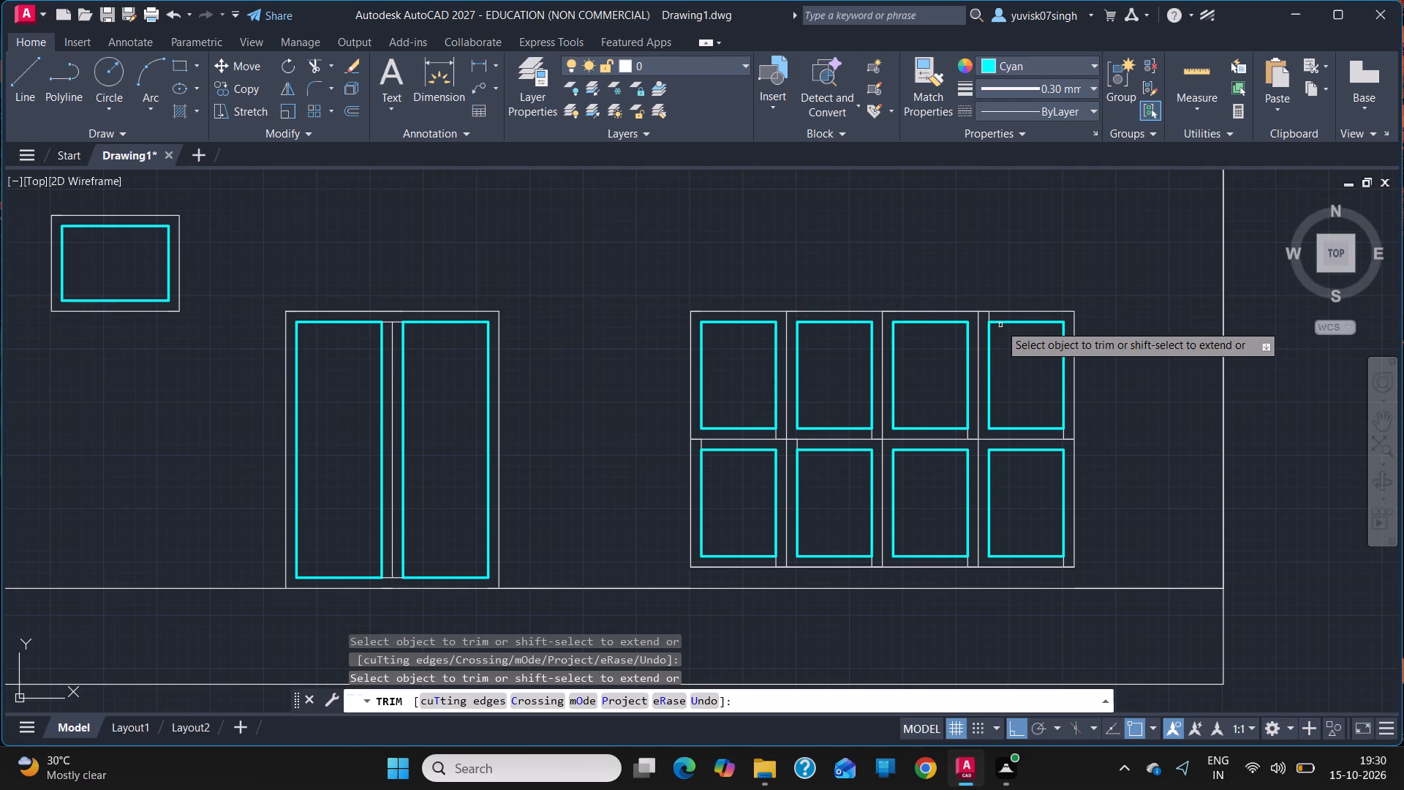
click(988, 318)
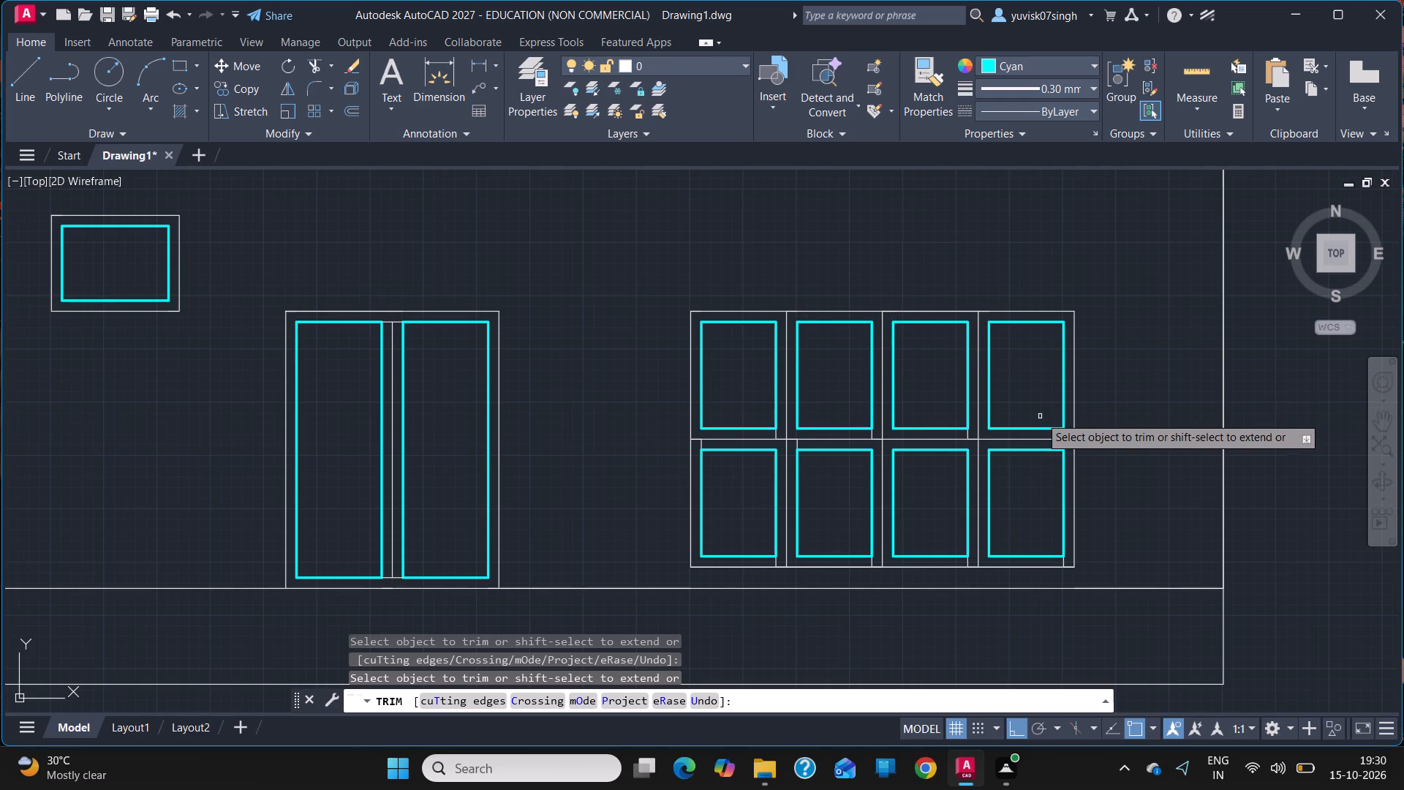
Trim the guide stubs at the middle rail: below the fourth top-row frame and above the second and first bottom-row frames.
click(1063, 434)
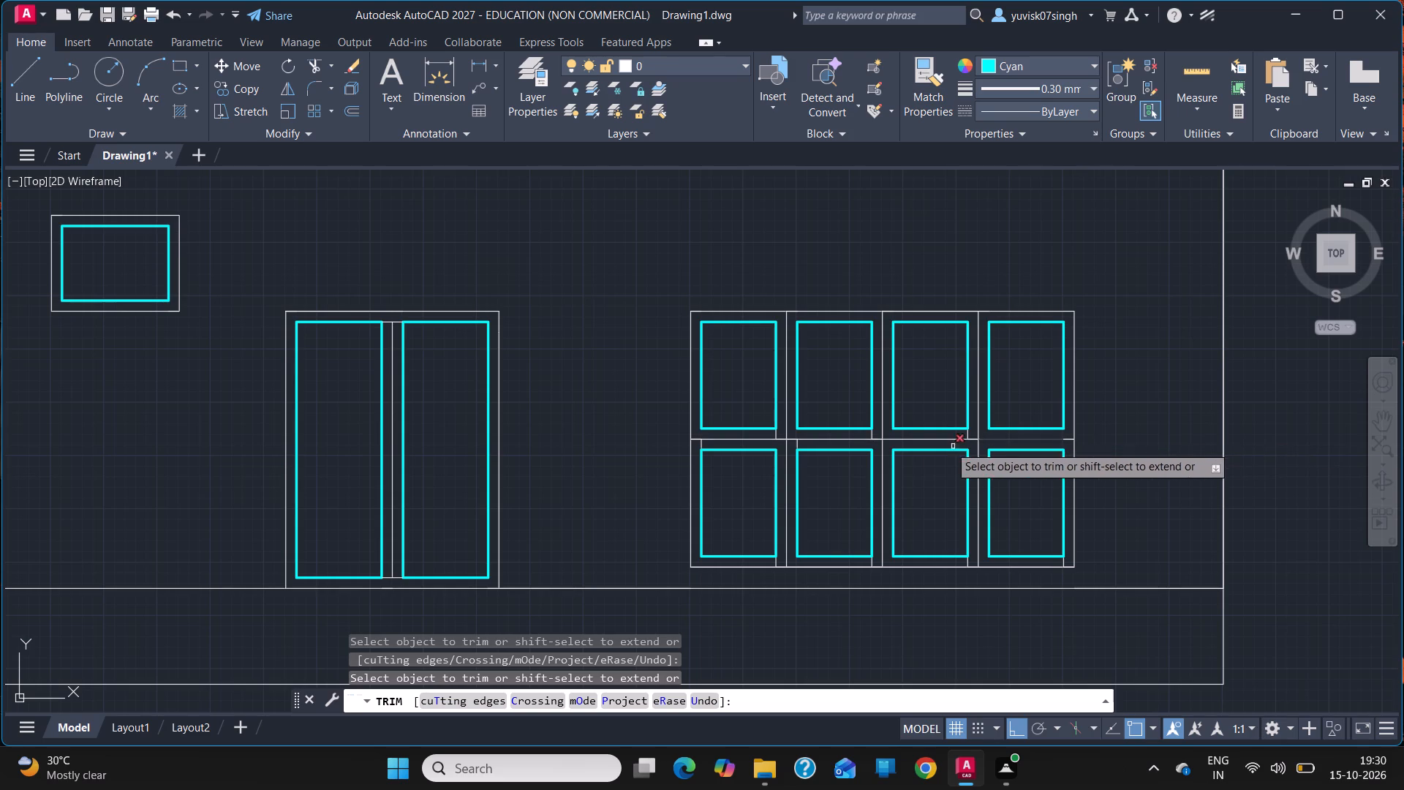
click(799, 443)
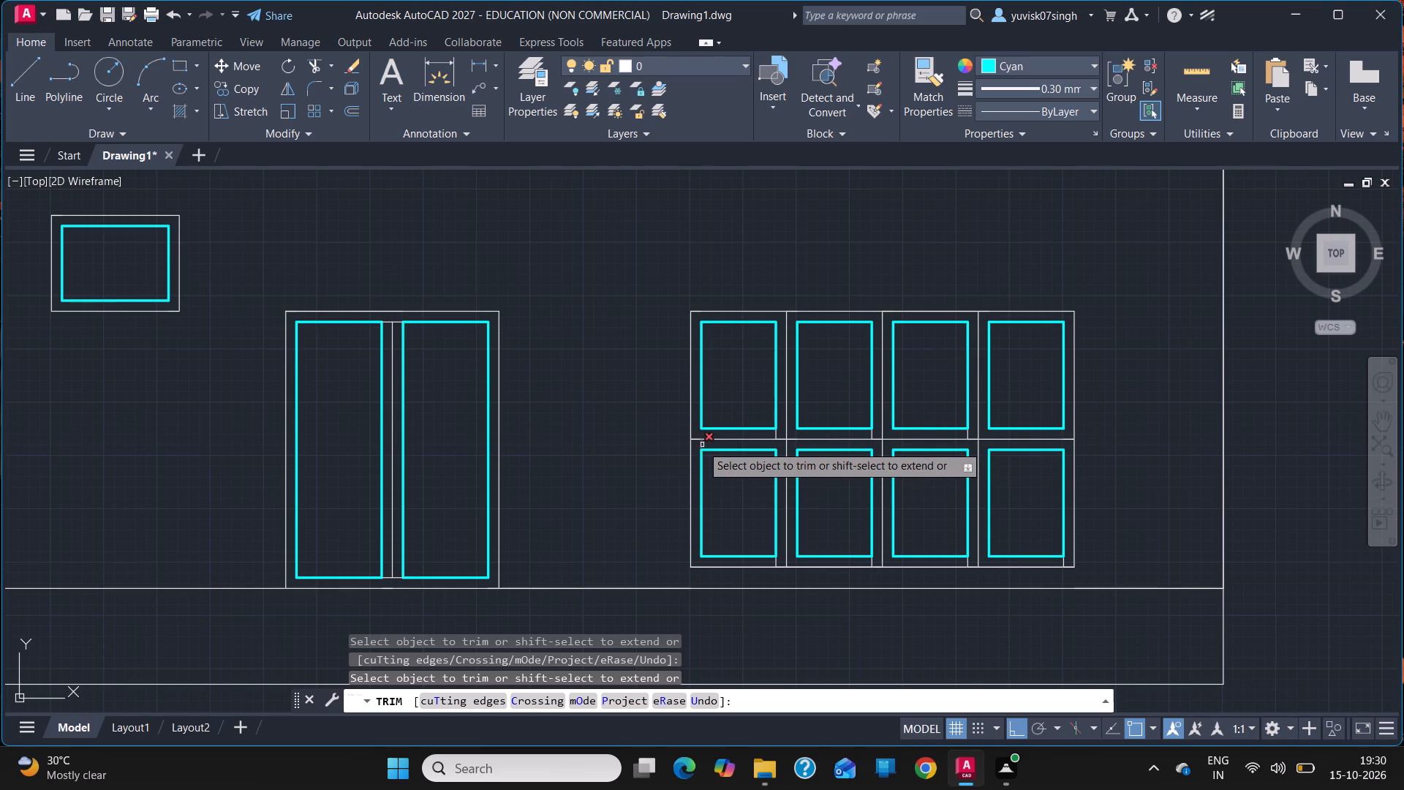
click(701, 445)
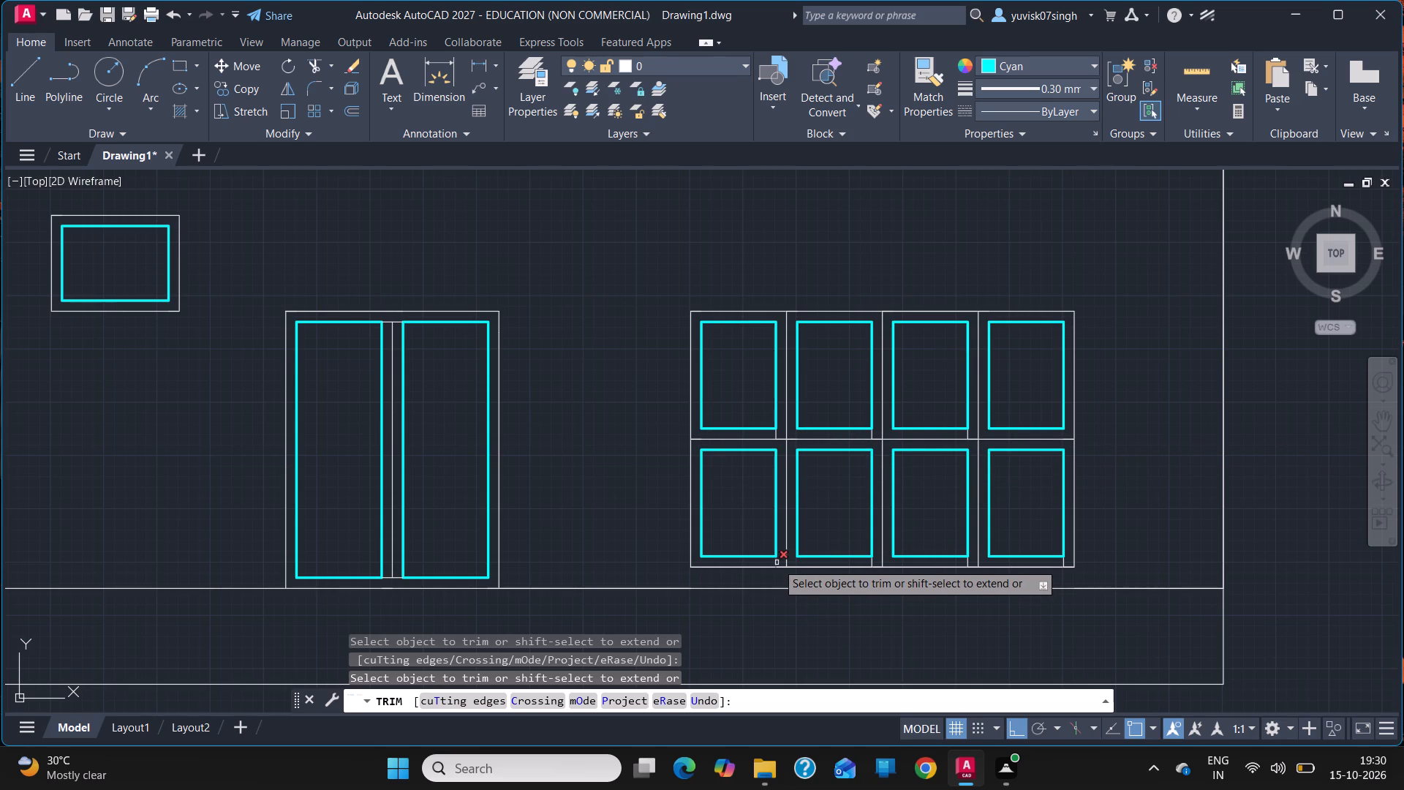
Trim the leftover guide stubs below the lower right corners of the four bottom-row cyan frames.
click(777, 563)
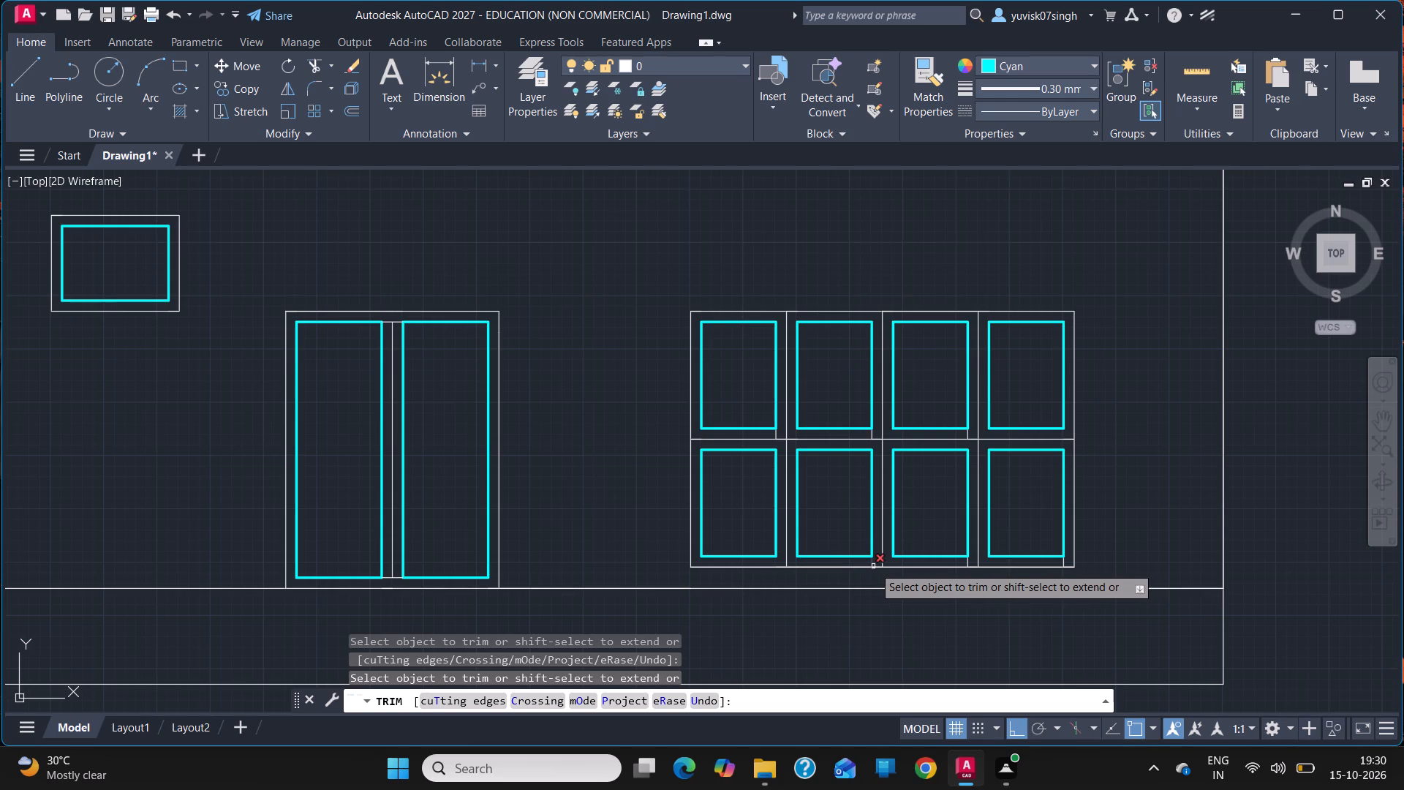
click(873, 566)
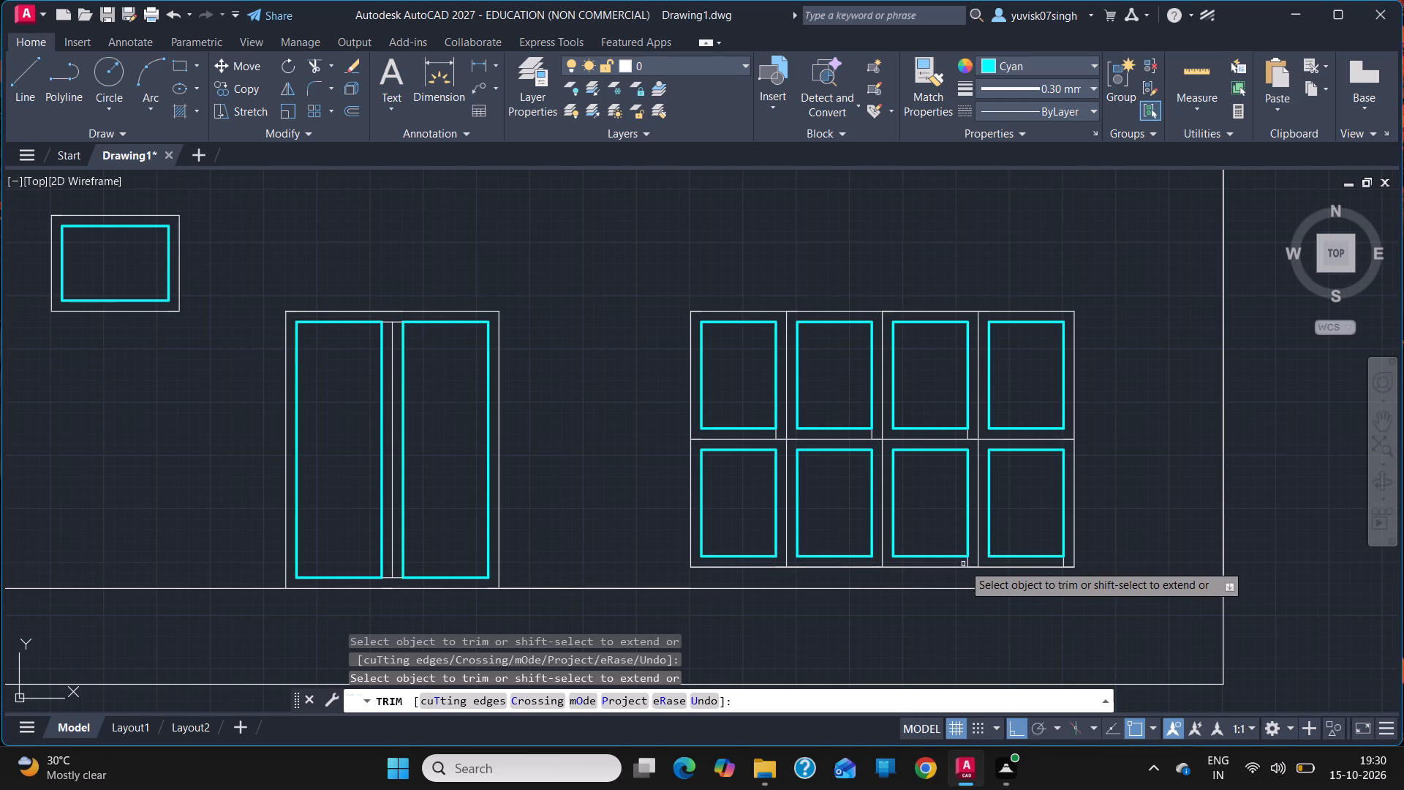
click(967, 563)
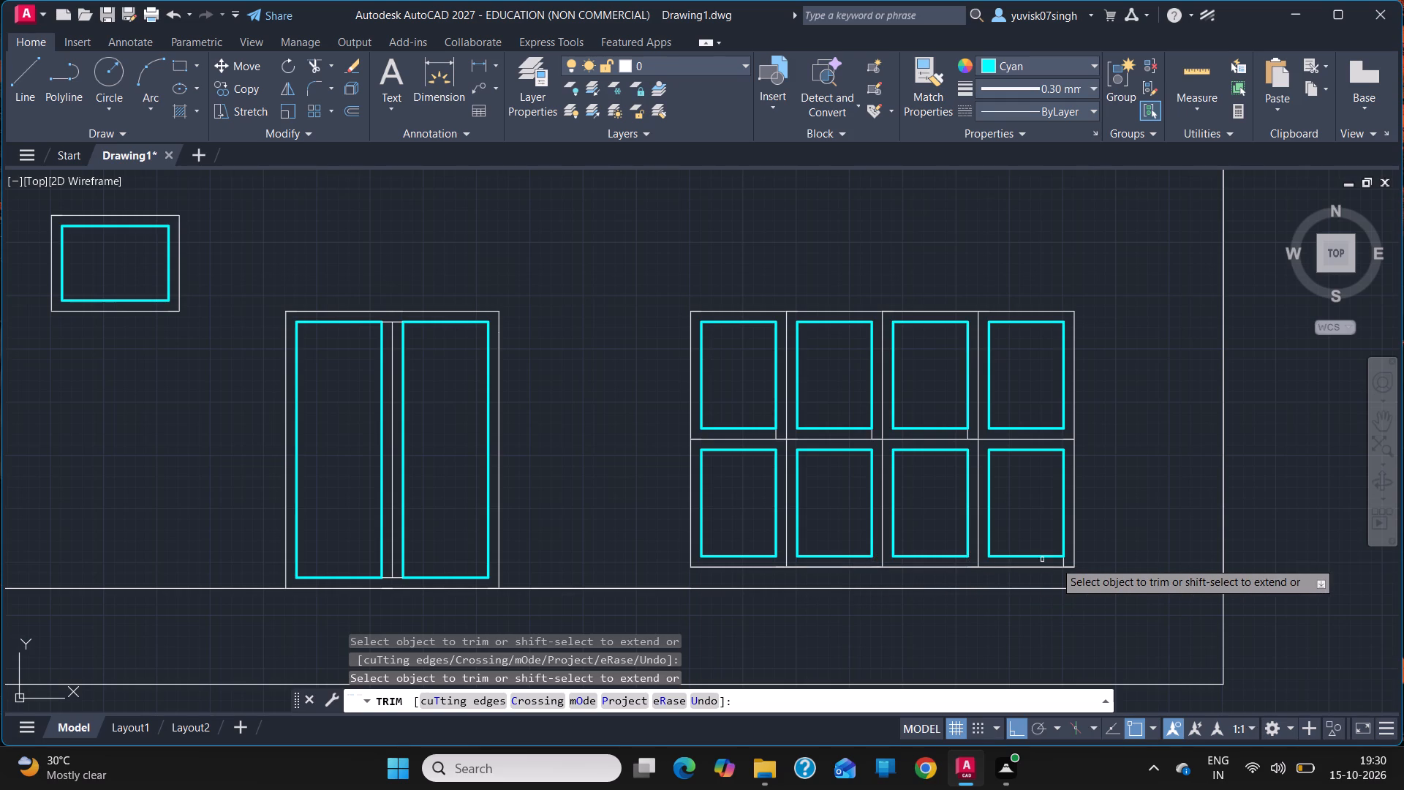
click(1066, 563)
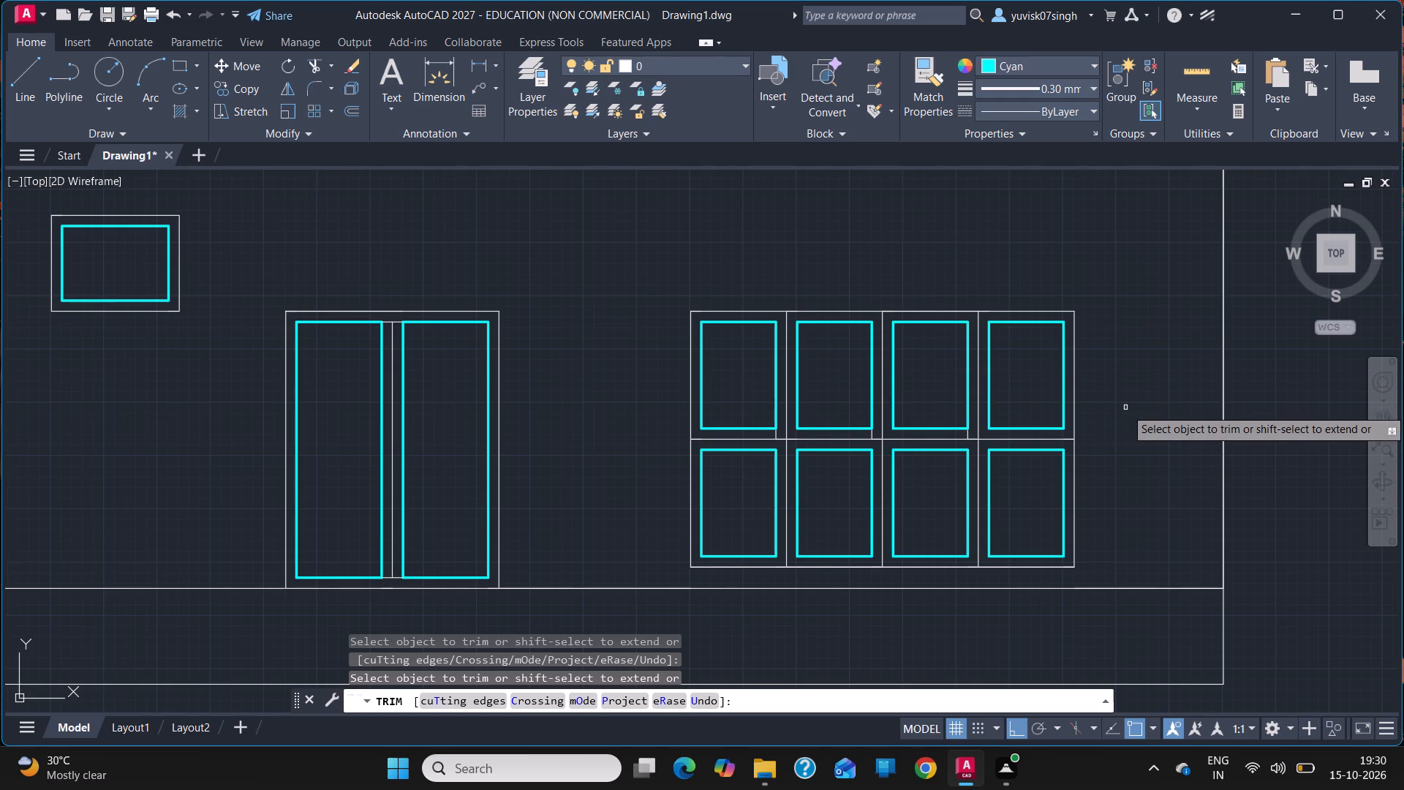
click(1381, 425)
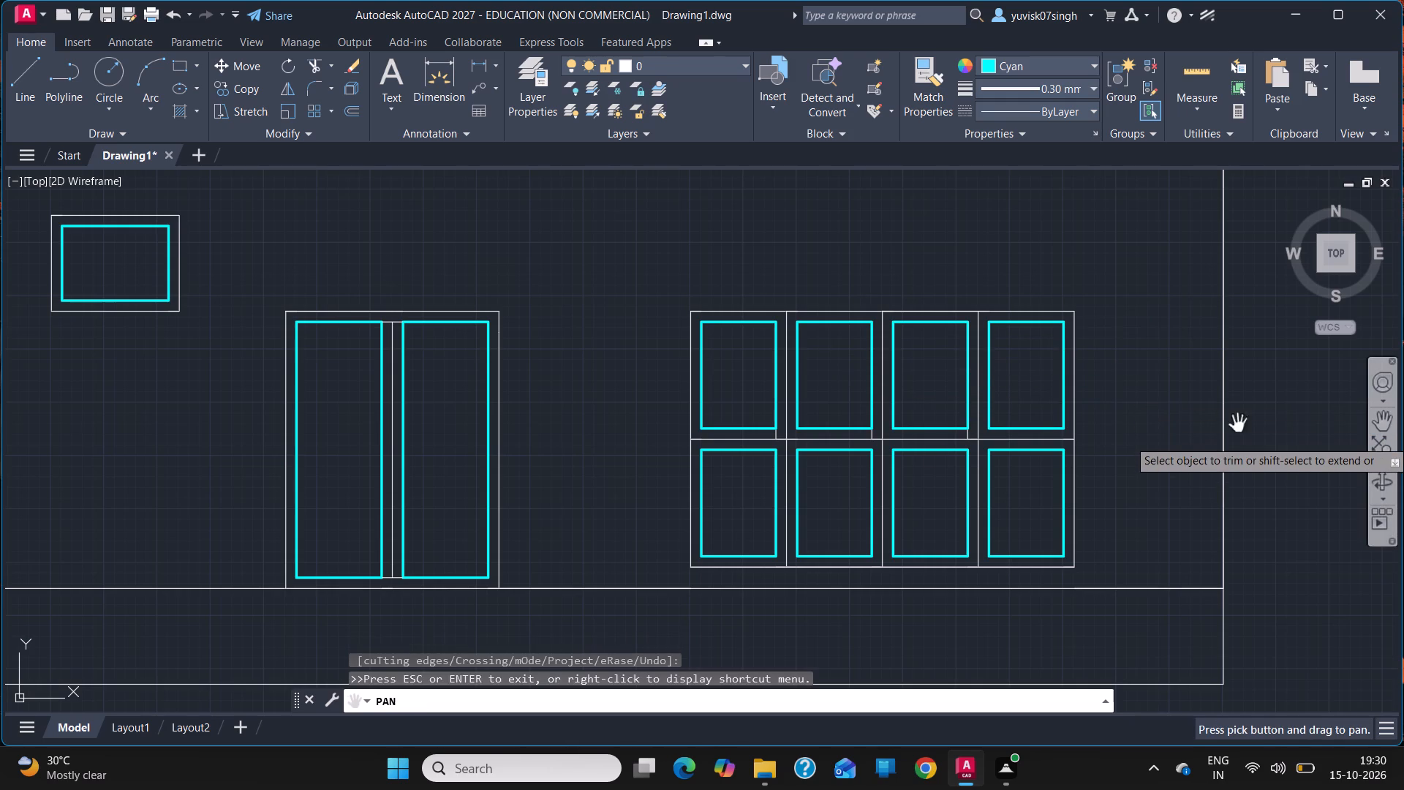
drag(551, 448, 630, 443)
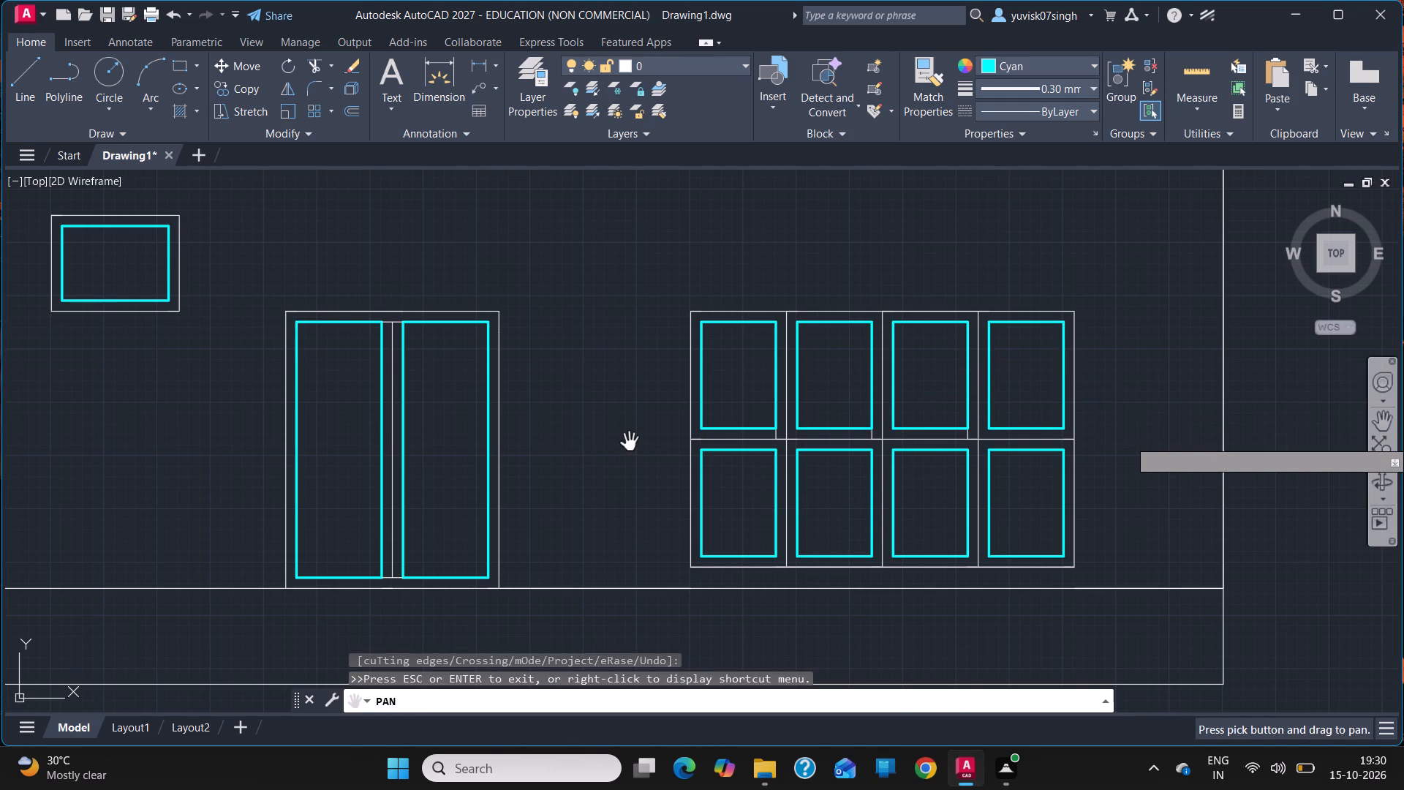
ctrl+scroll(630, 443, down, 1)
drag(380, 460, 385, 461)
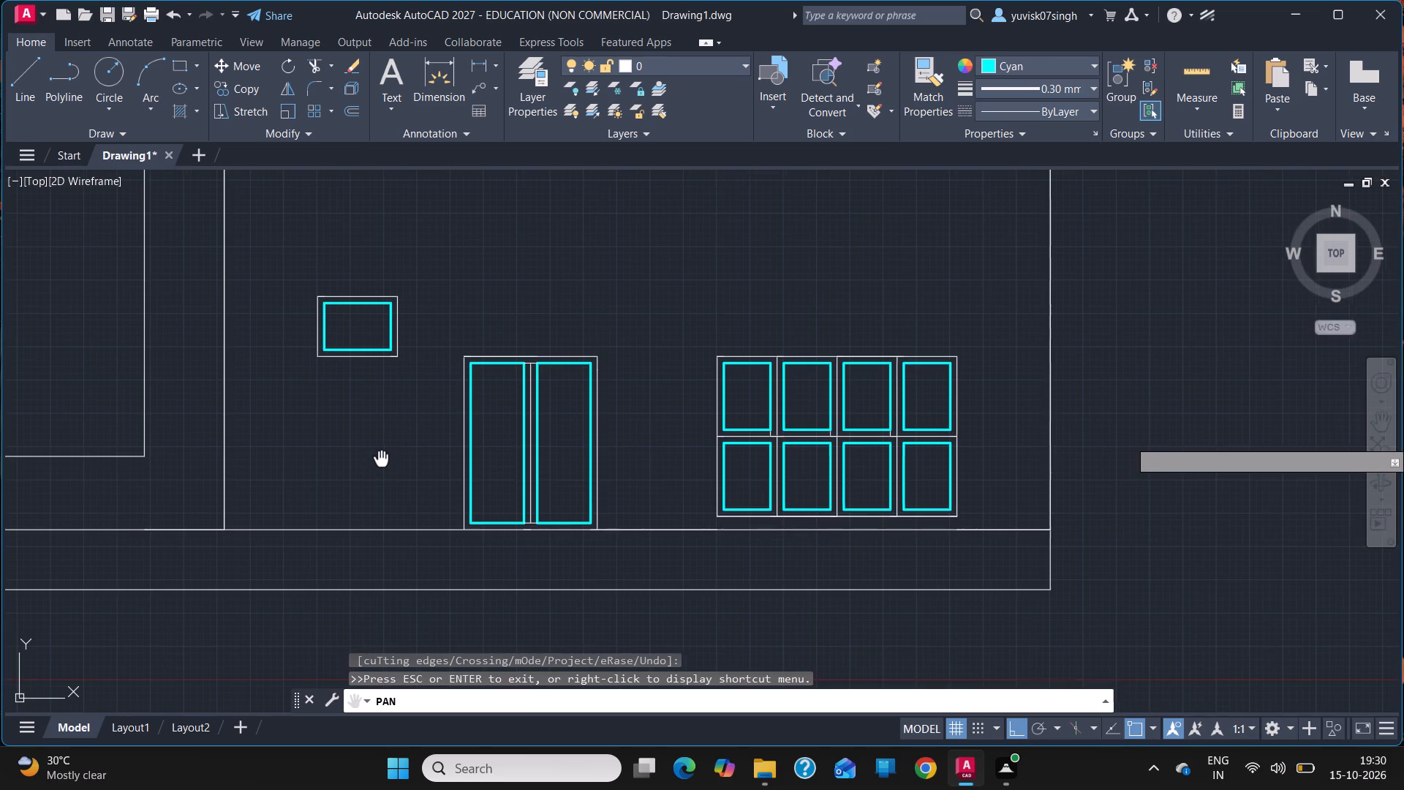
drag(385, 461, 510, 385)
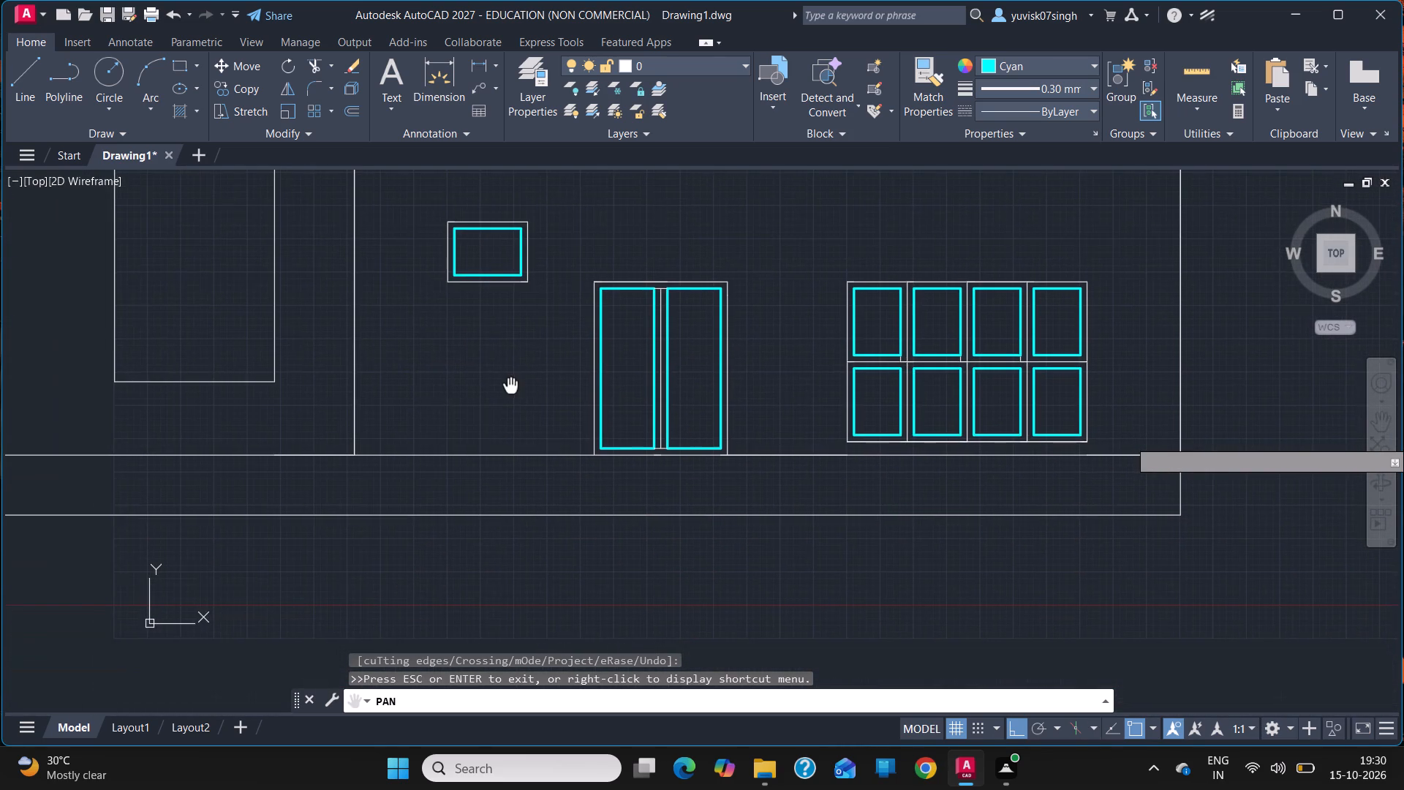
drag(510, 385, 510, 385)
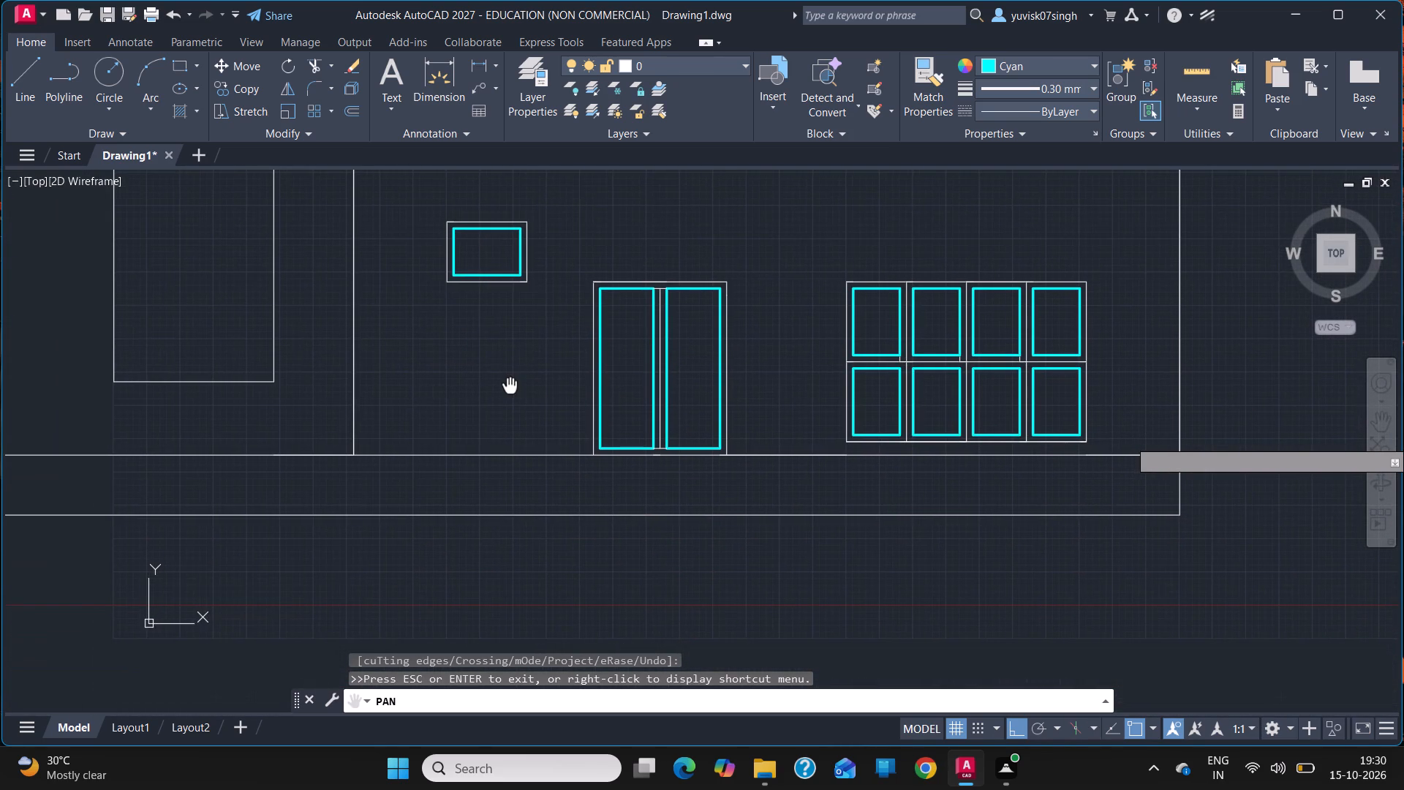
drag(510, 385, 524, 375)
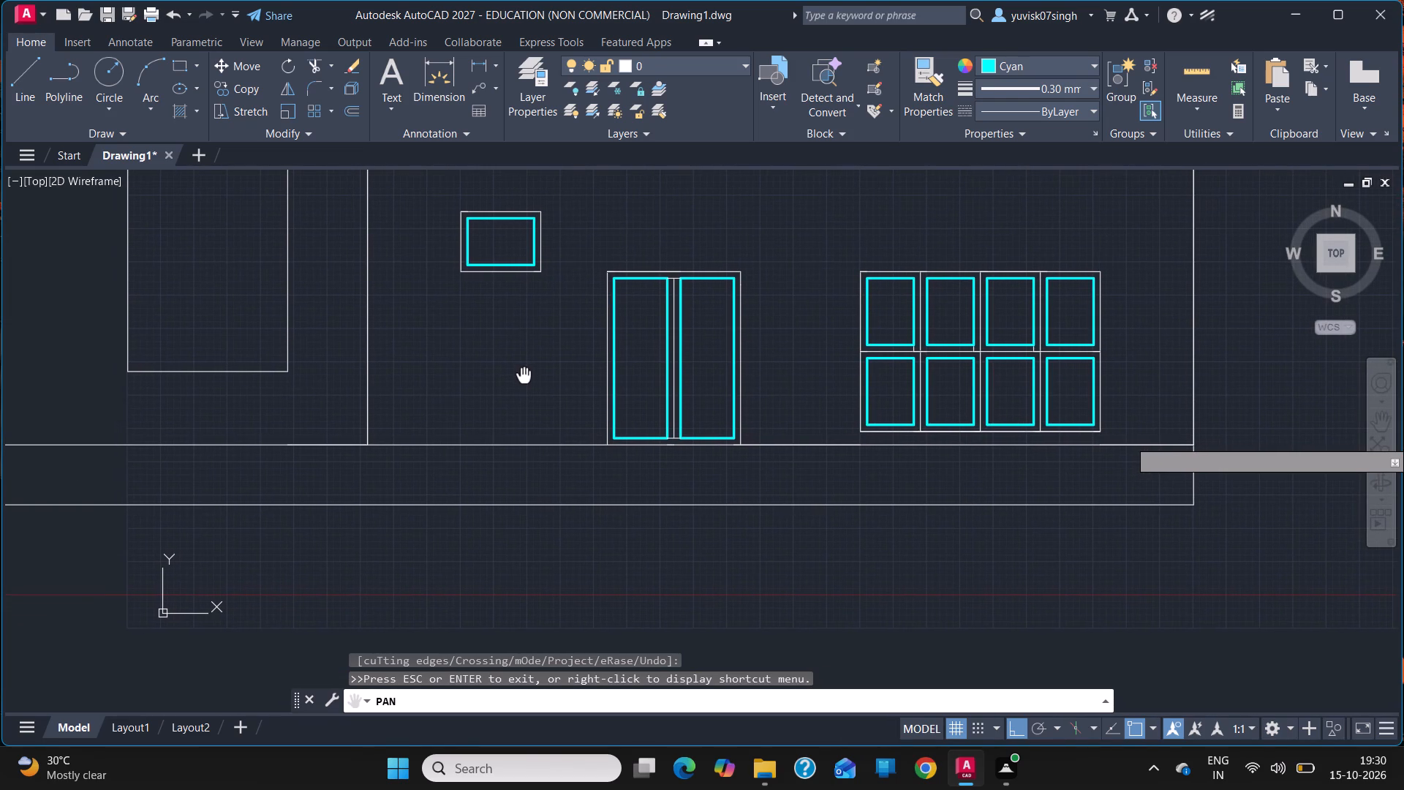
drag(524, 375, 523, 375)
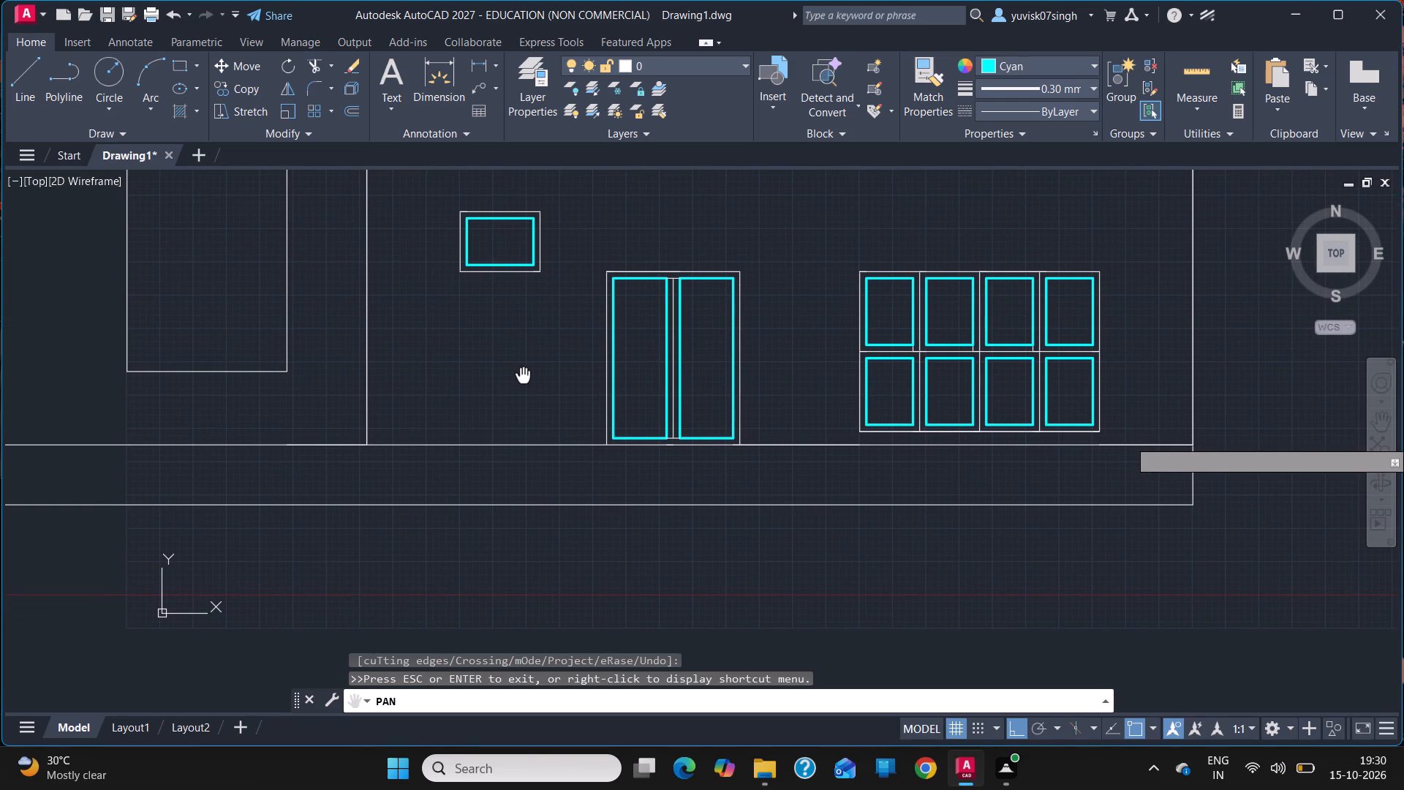
Trim the leftover vertical guide stubs below the lower right corners of the first, second and third top-row cyan frames.
drag(523, 375, 521, 374)
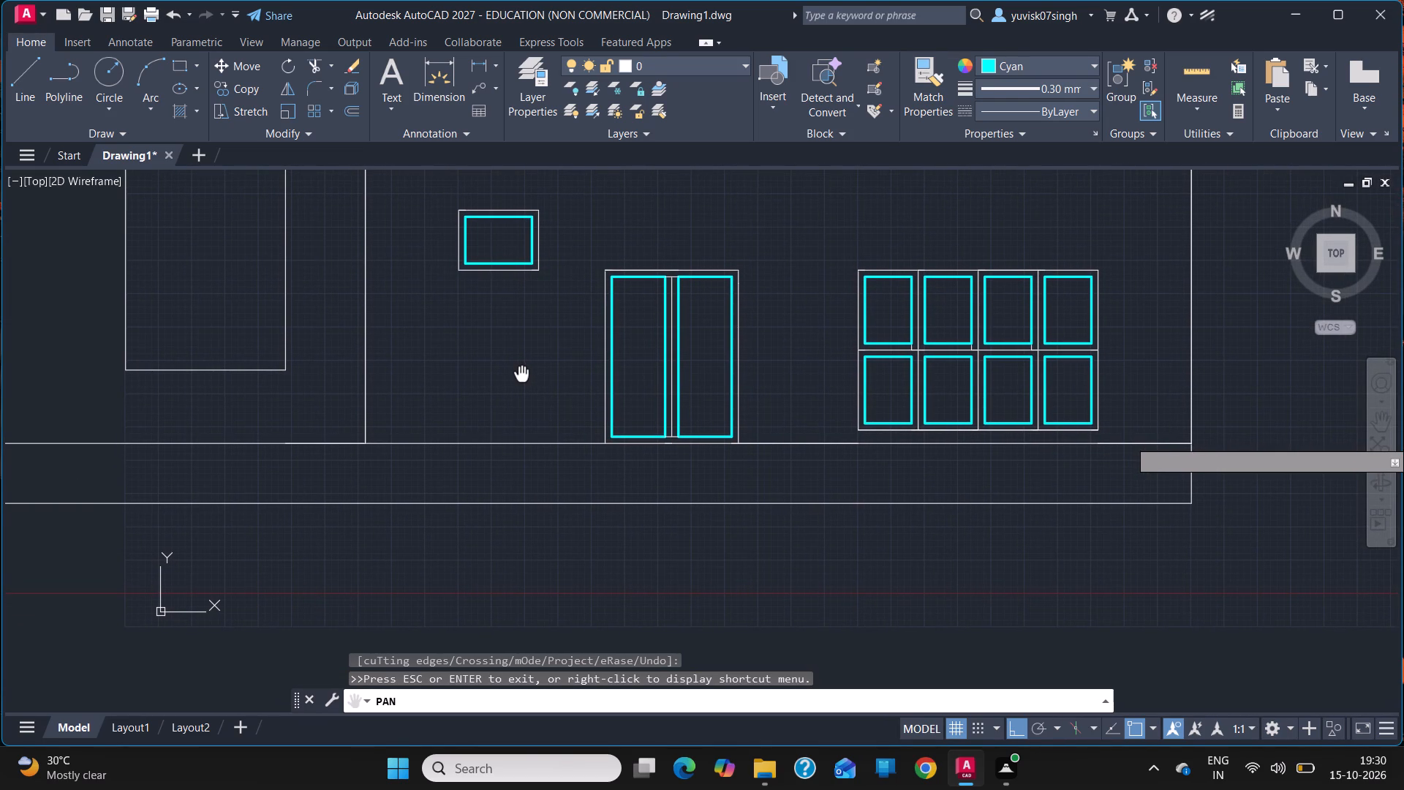
drag(521, 374, 551, 452)
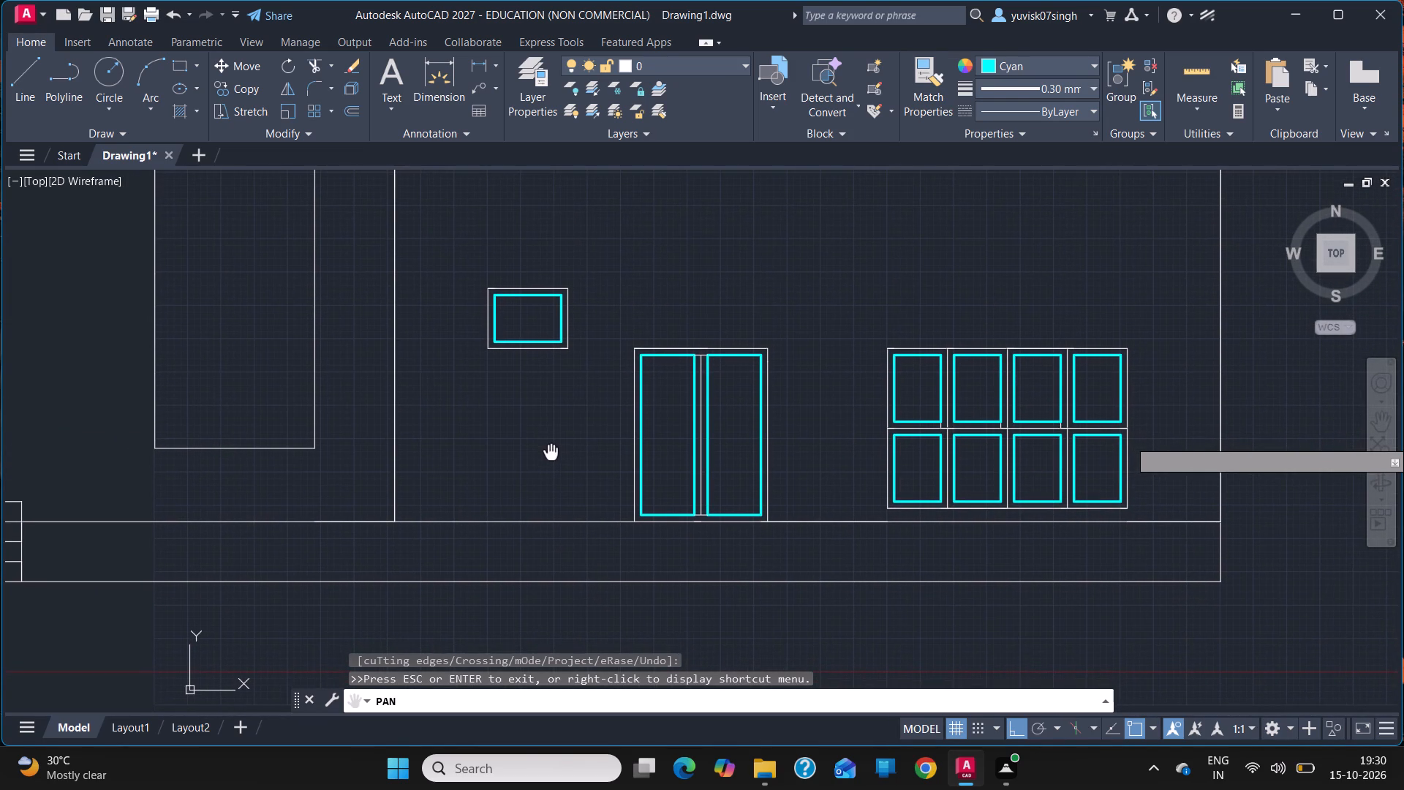
drag(551, 452, 547, 452)
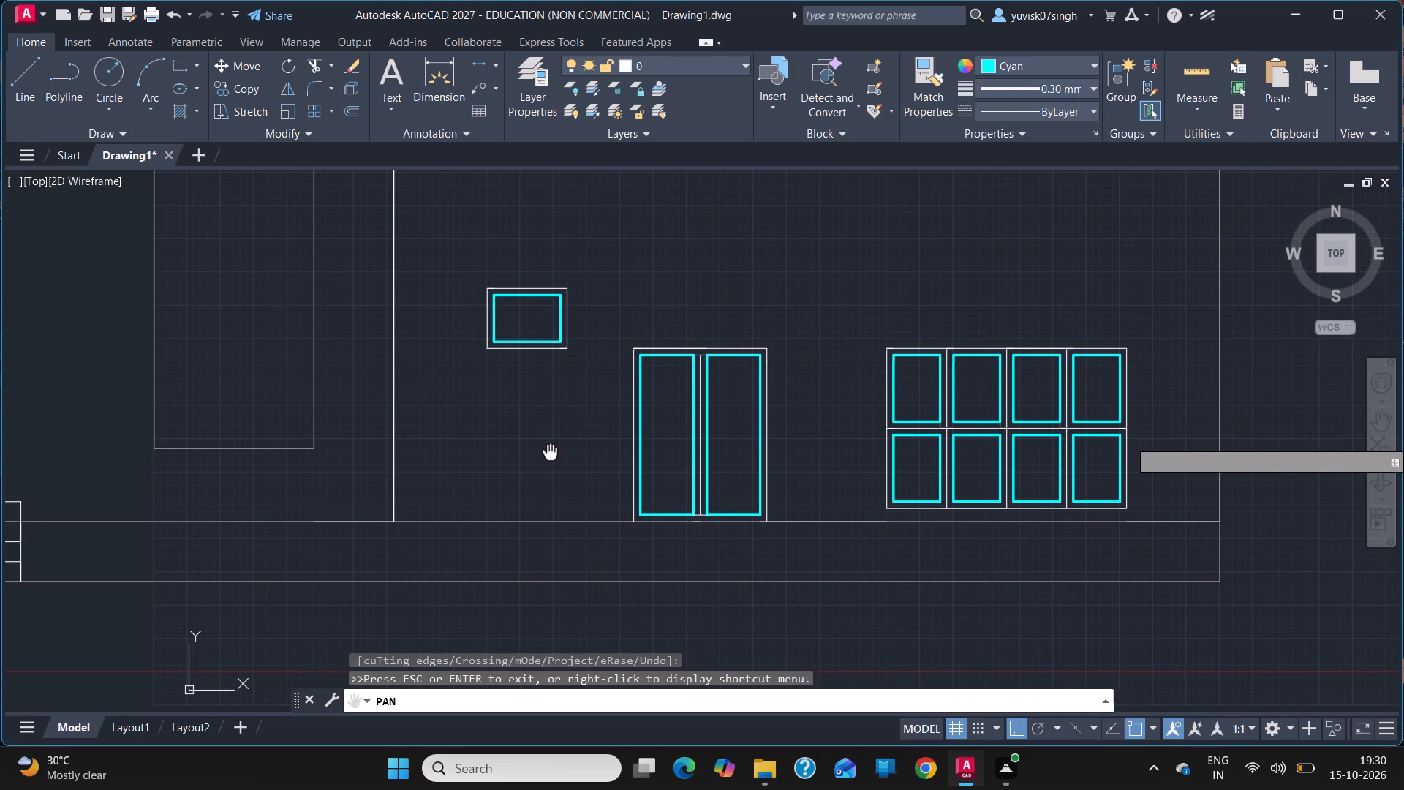
drag(547, 452, 454, 485)
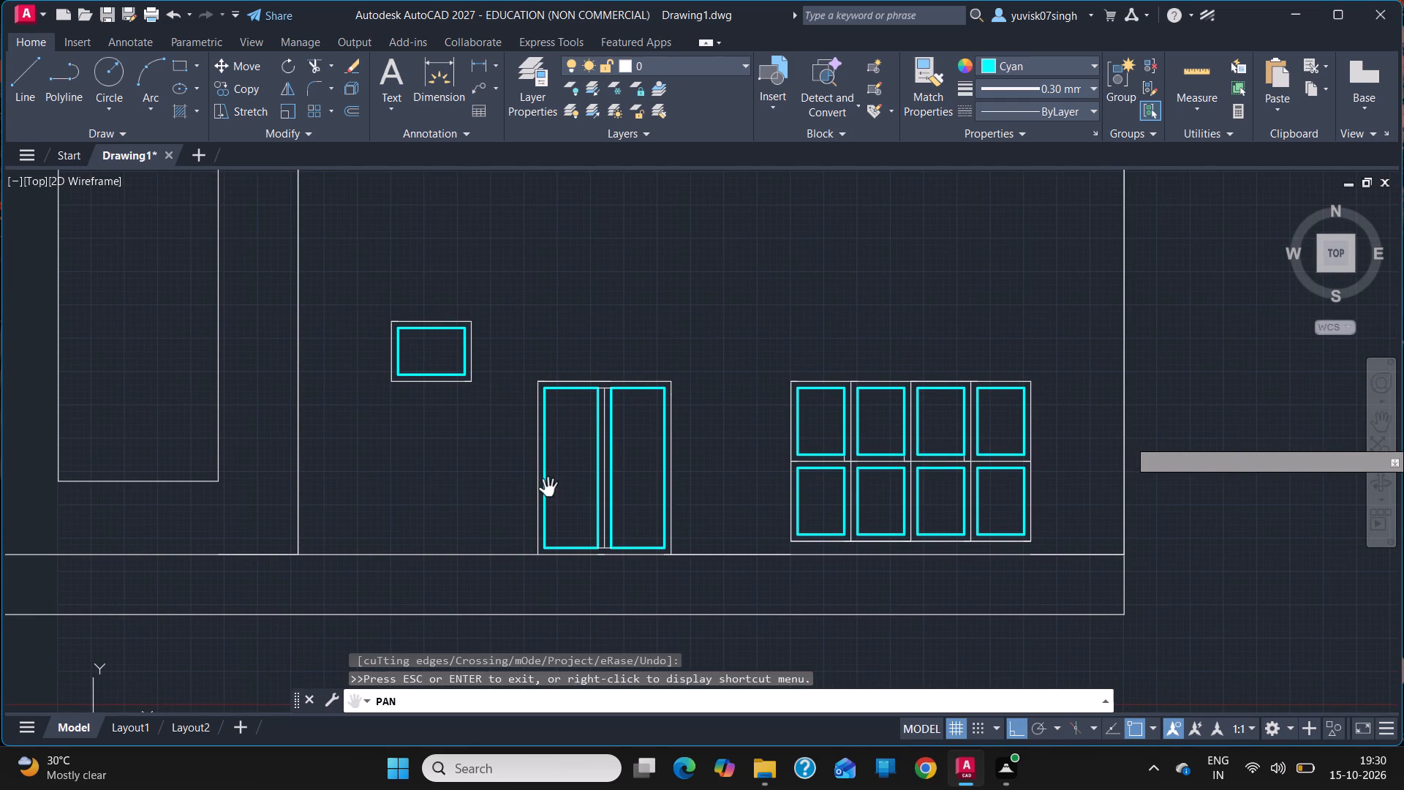
key(Escape)
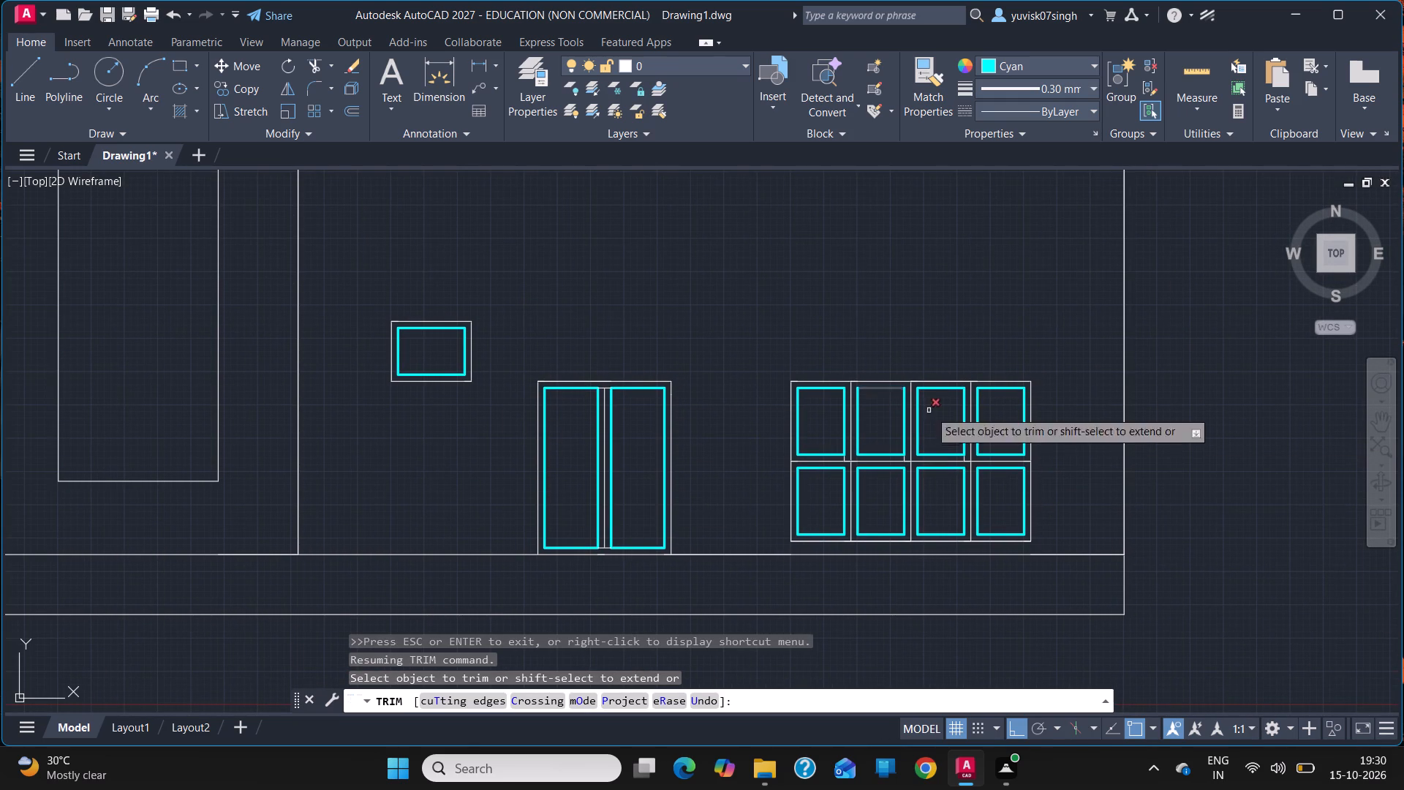
ctrl+scroll(834, 454, up, 2)
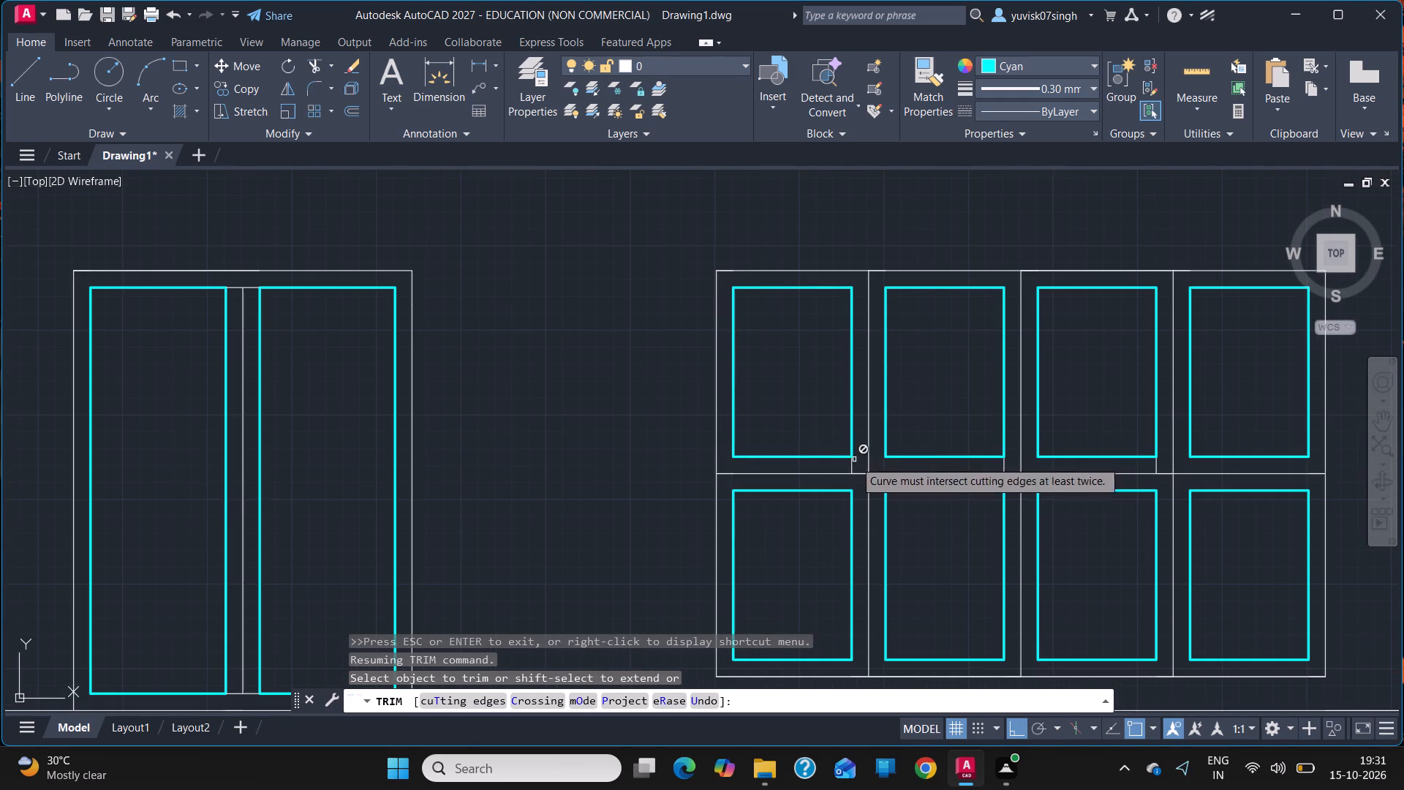
click(854, 465)
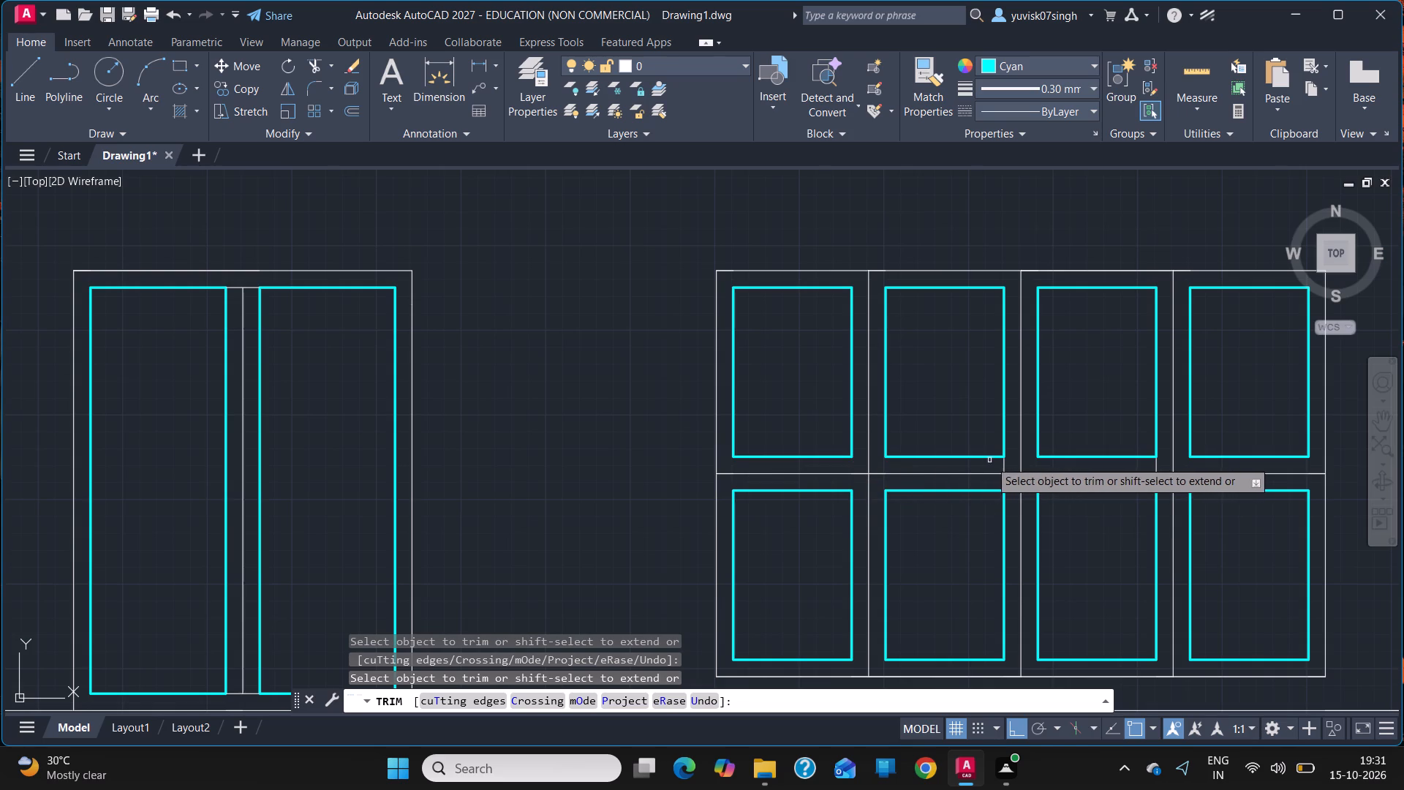
click(1003, 464)
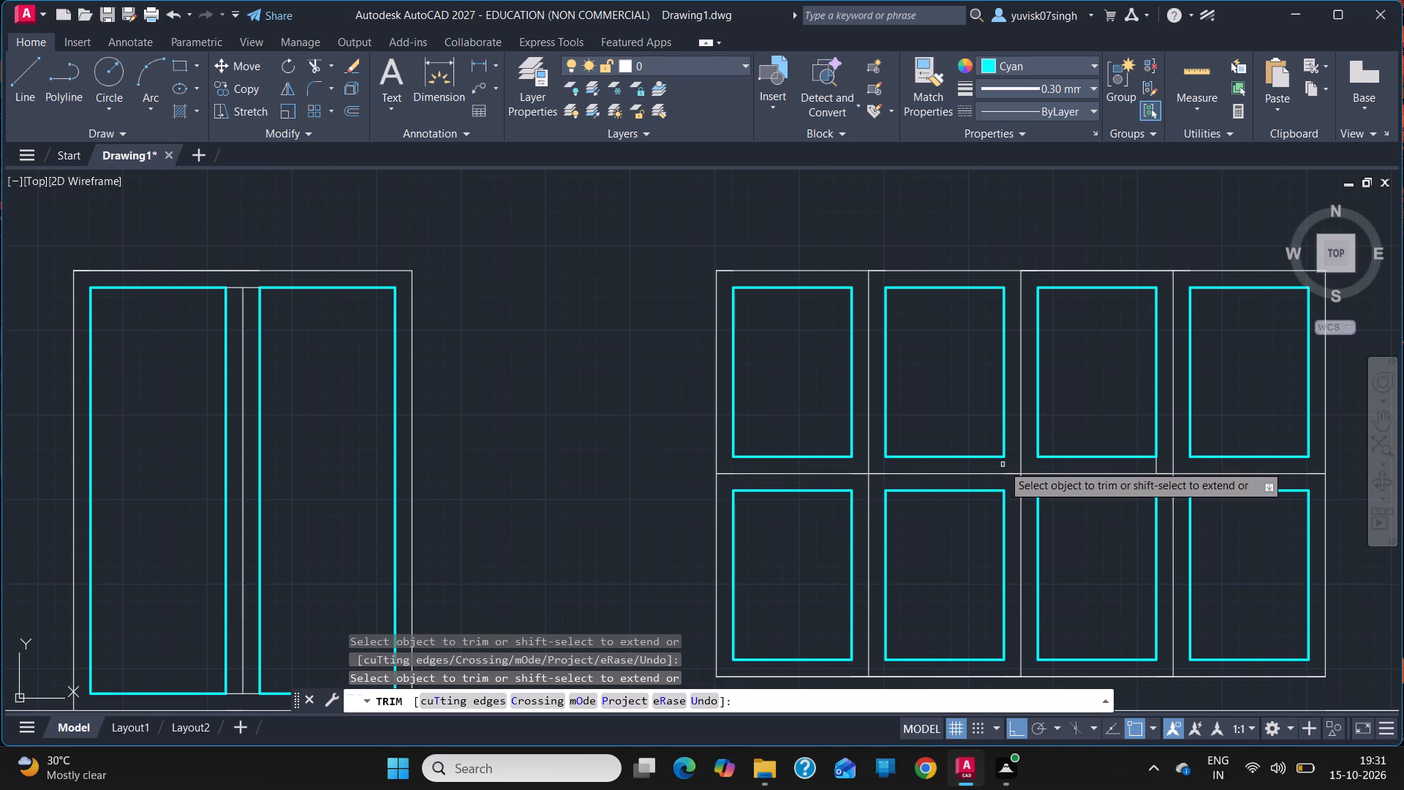
click(1155, 465)
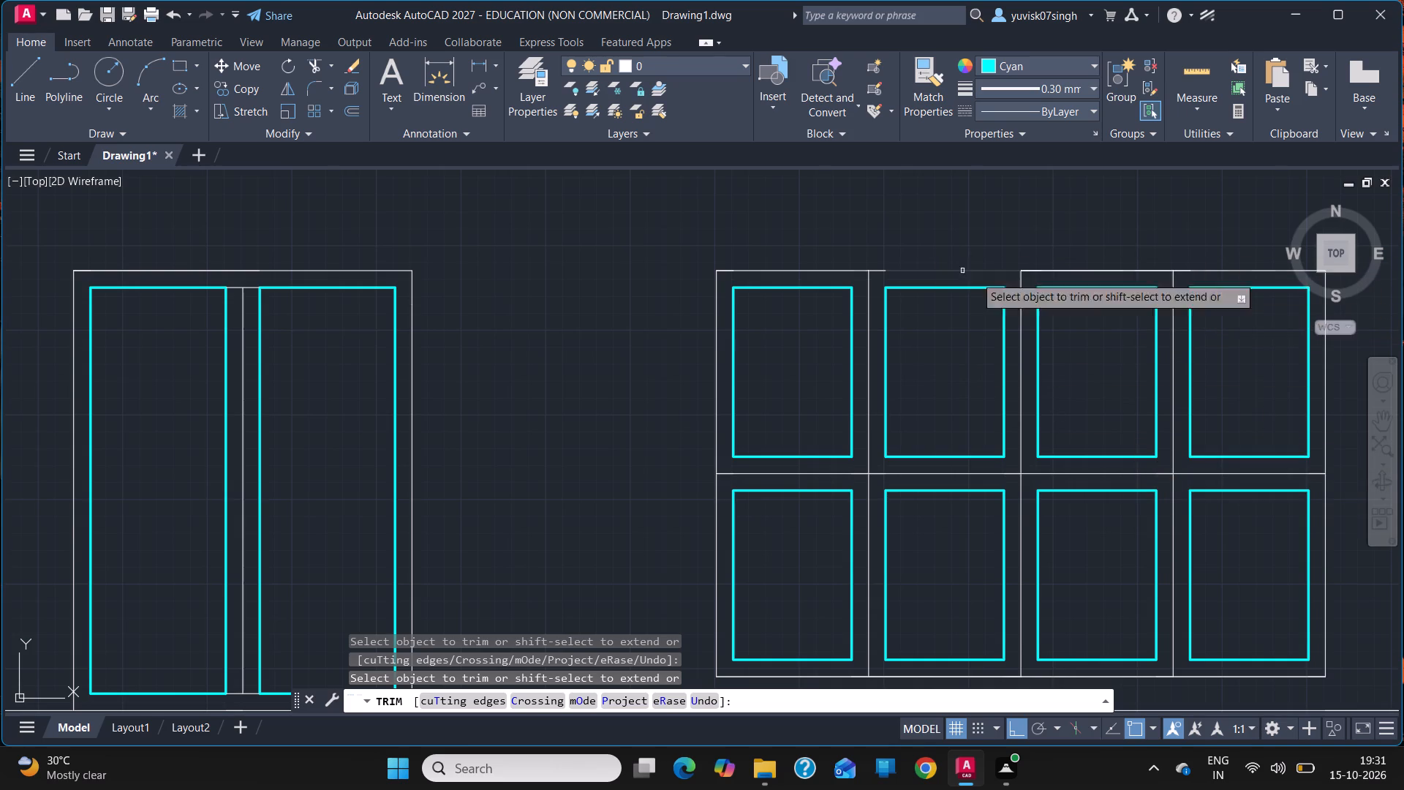
Trim the short leftover guide pieces lying along the large window's top edge, near the upper corners of the top-row panes.
click(1149, 273)
click(1182, 269)
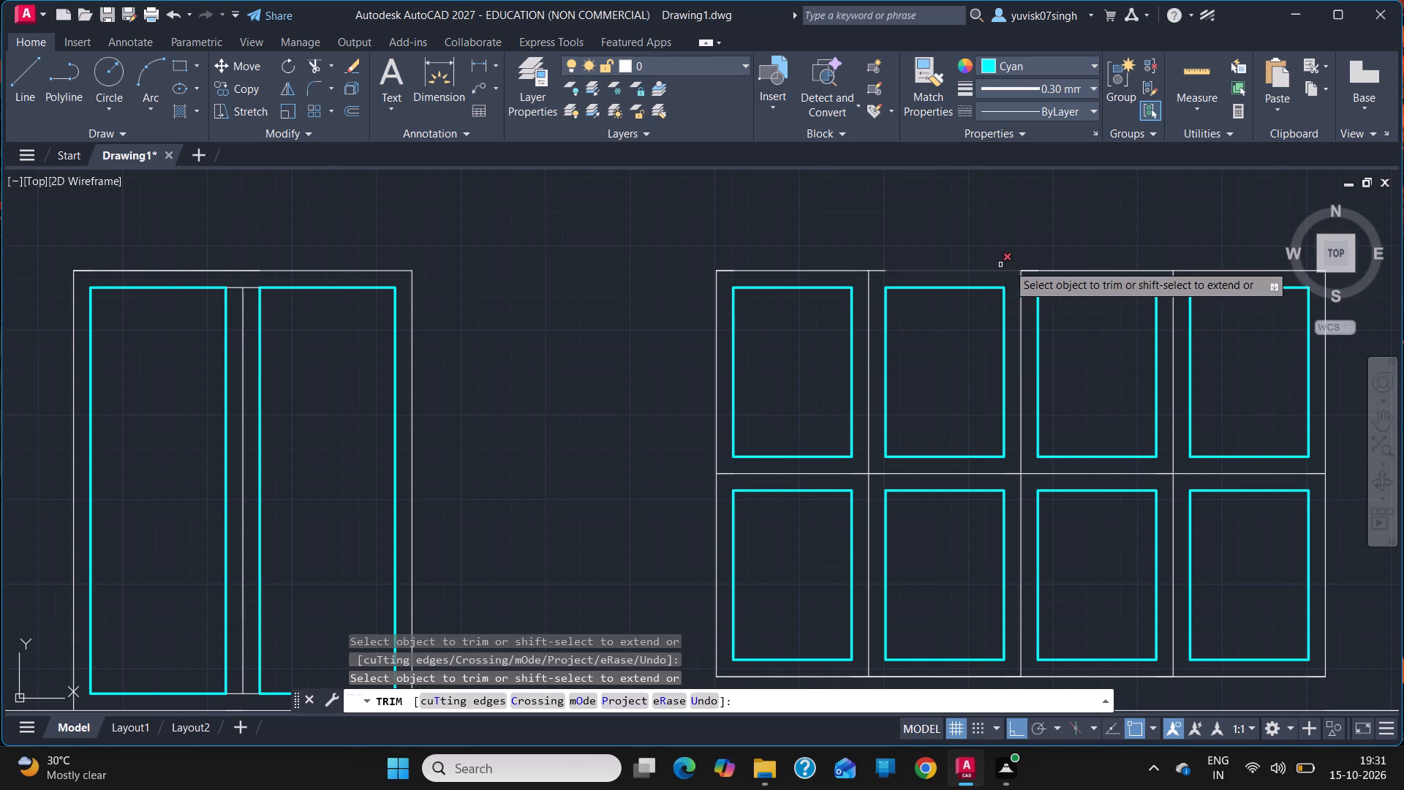
click(1033, 268)
click(880, 271)
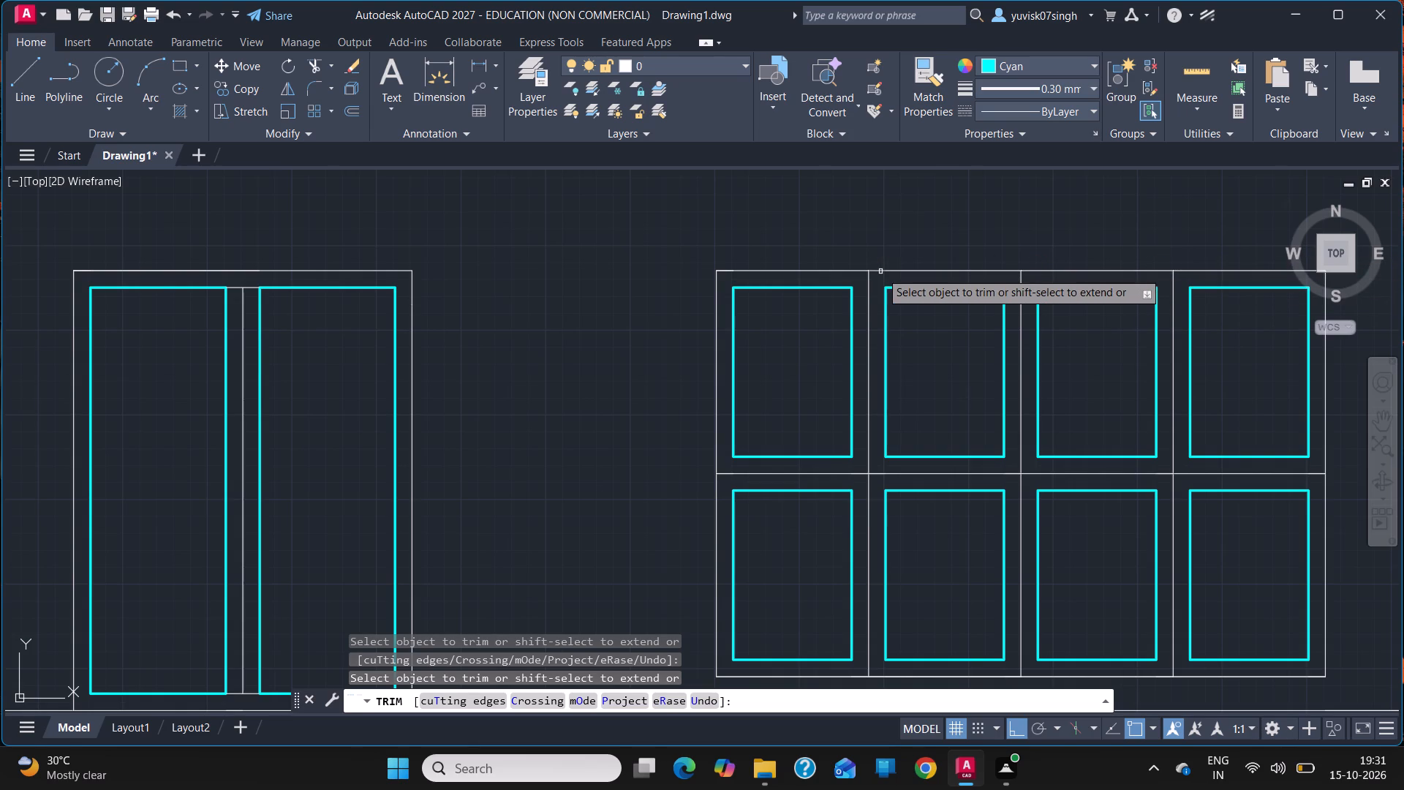
click(729, 271)
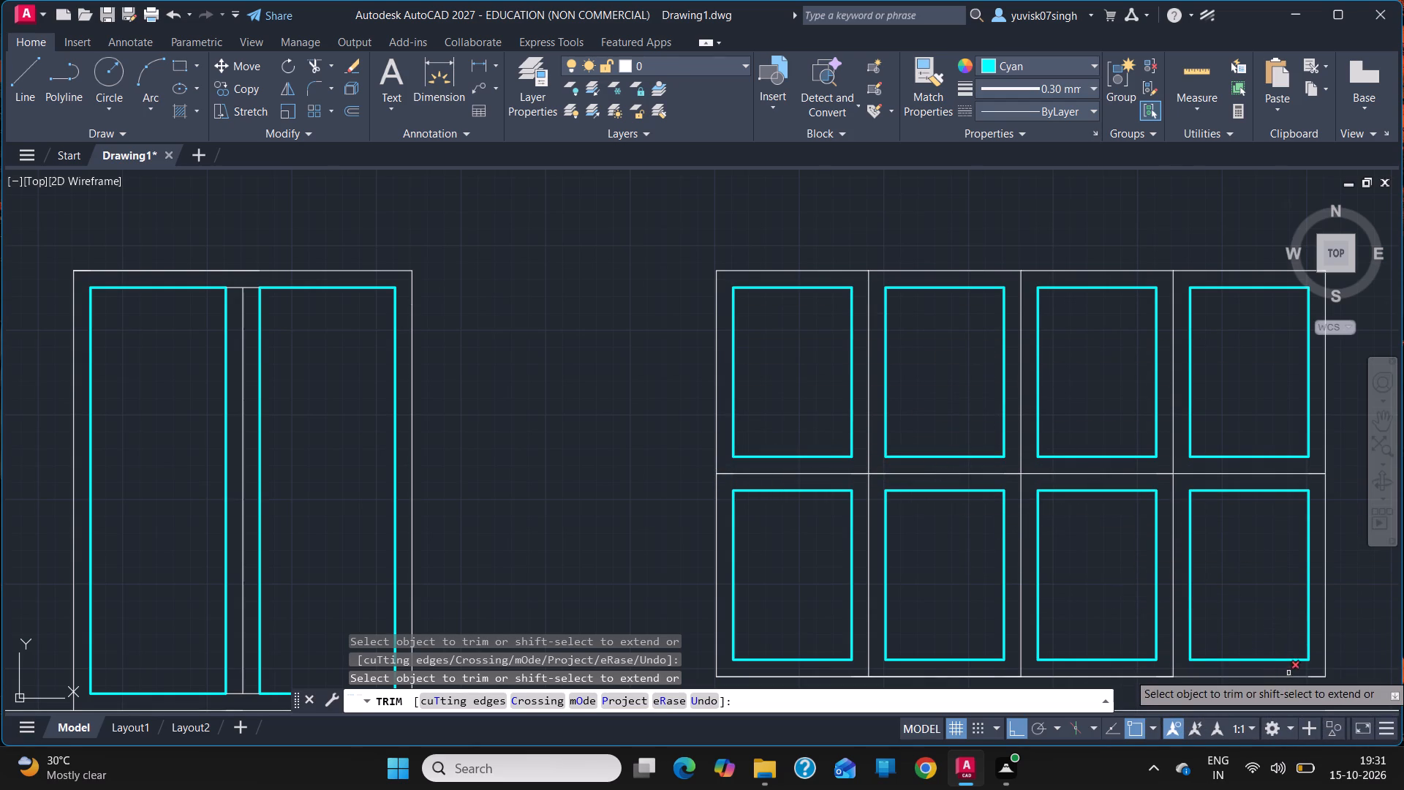
Trim the short leftover guide pieces along the large window's bottom edge, near the lower right corner of each bottom-row pane.
click(1317, 677)
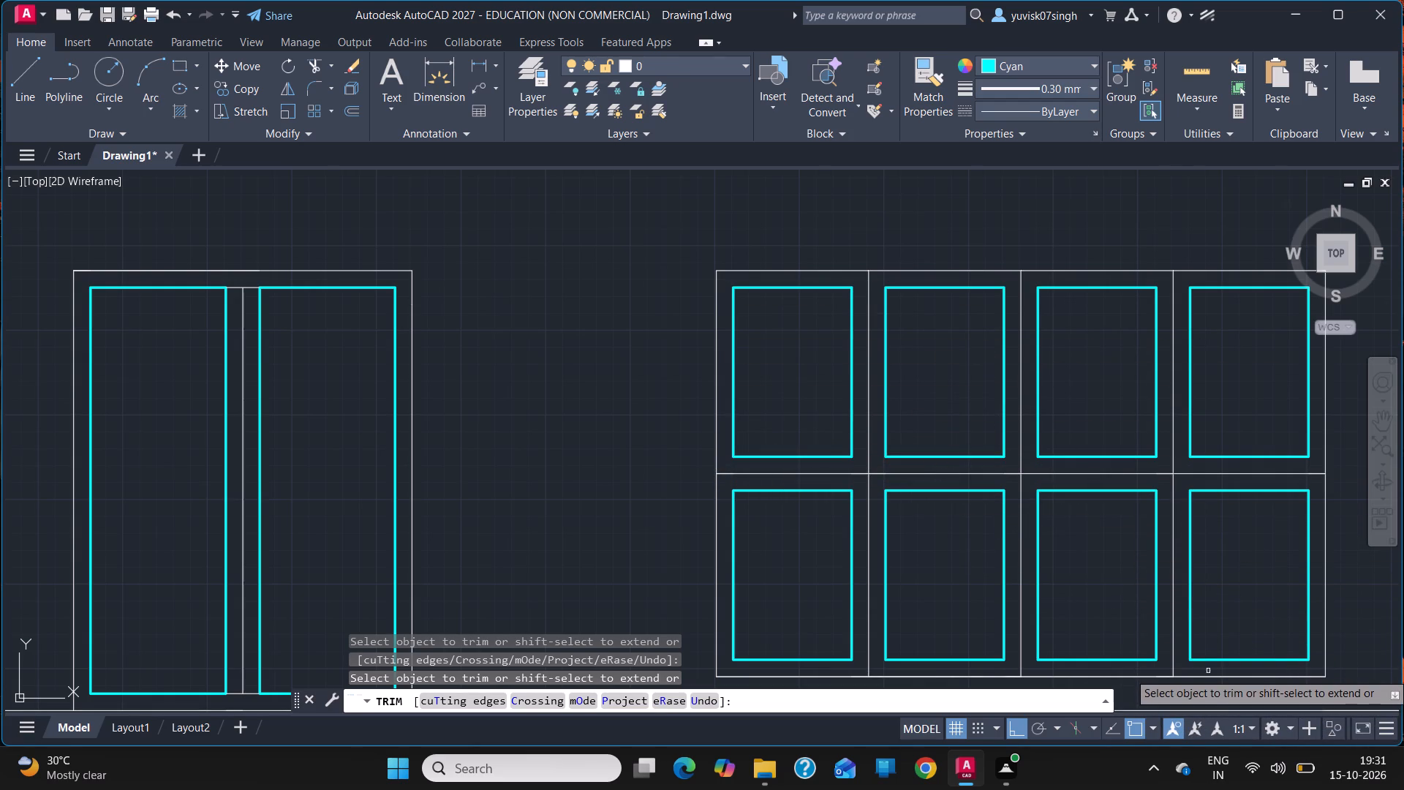
click(1162, 676)
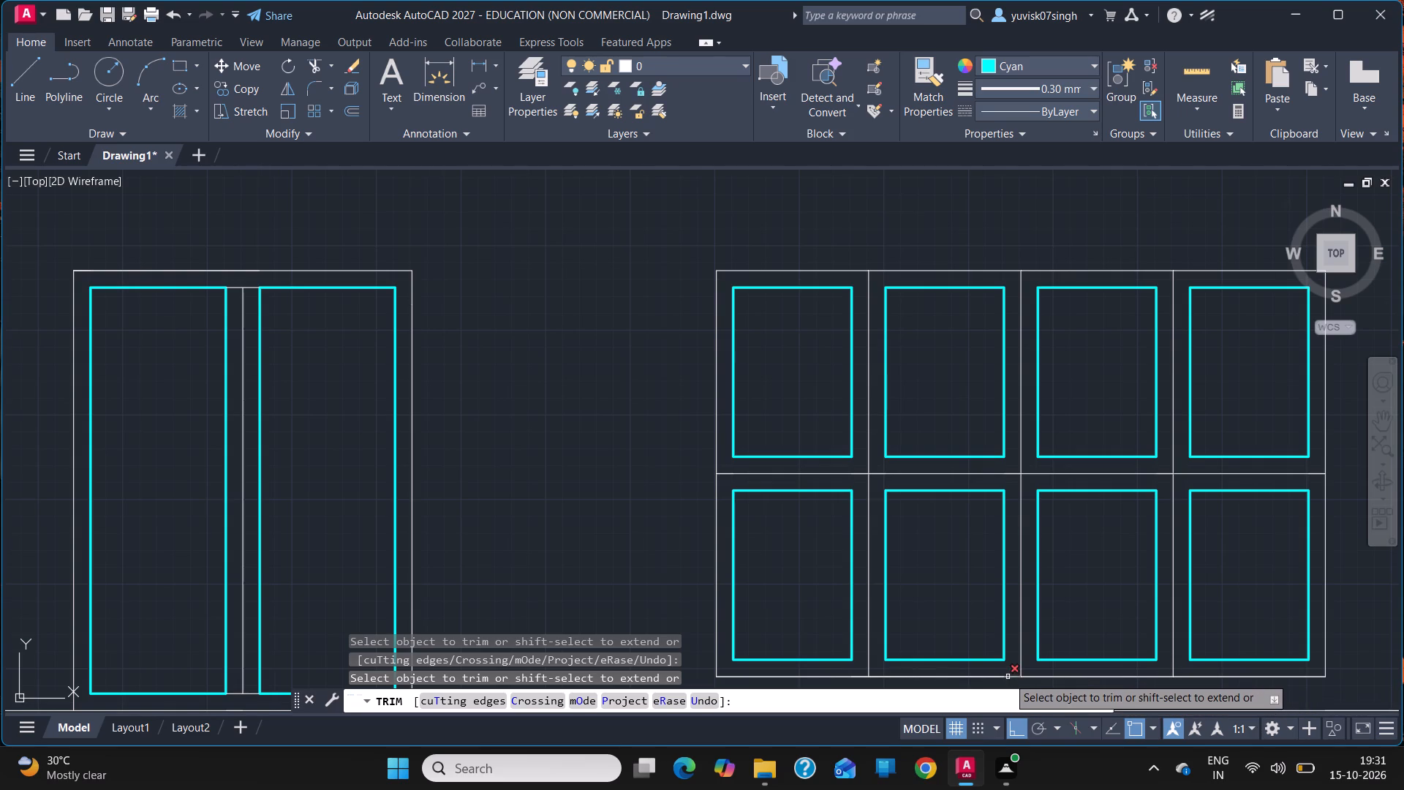
click(1008, 676)
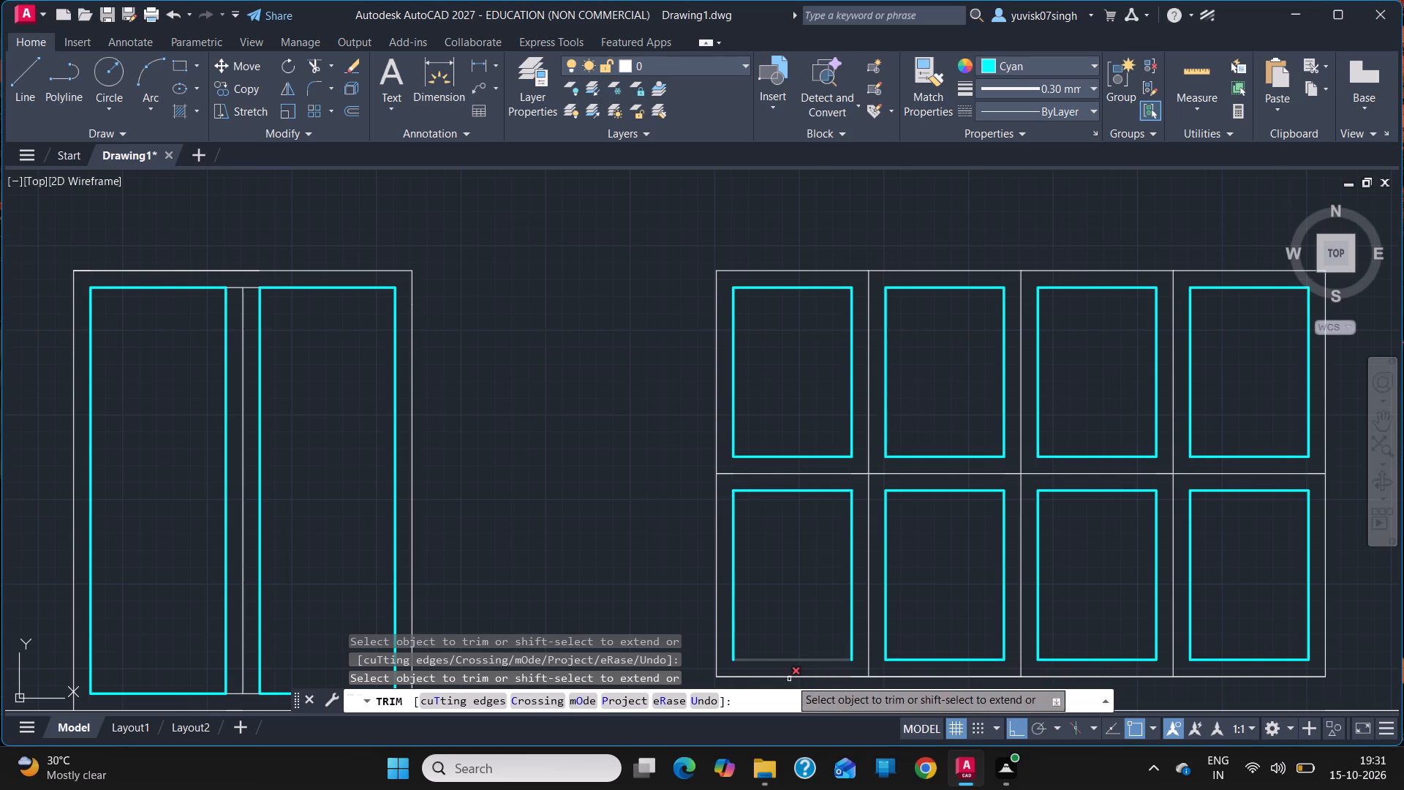
click(858, 677)
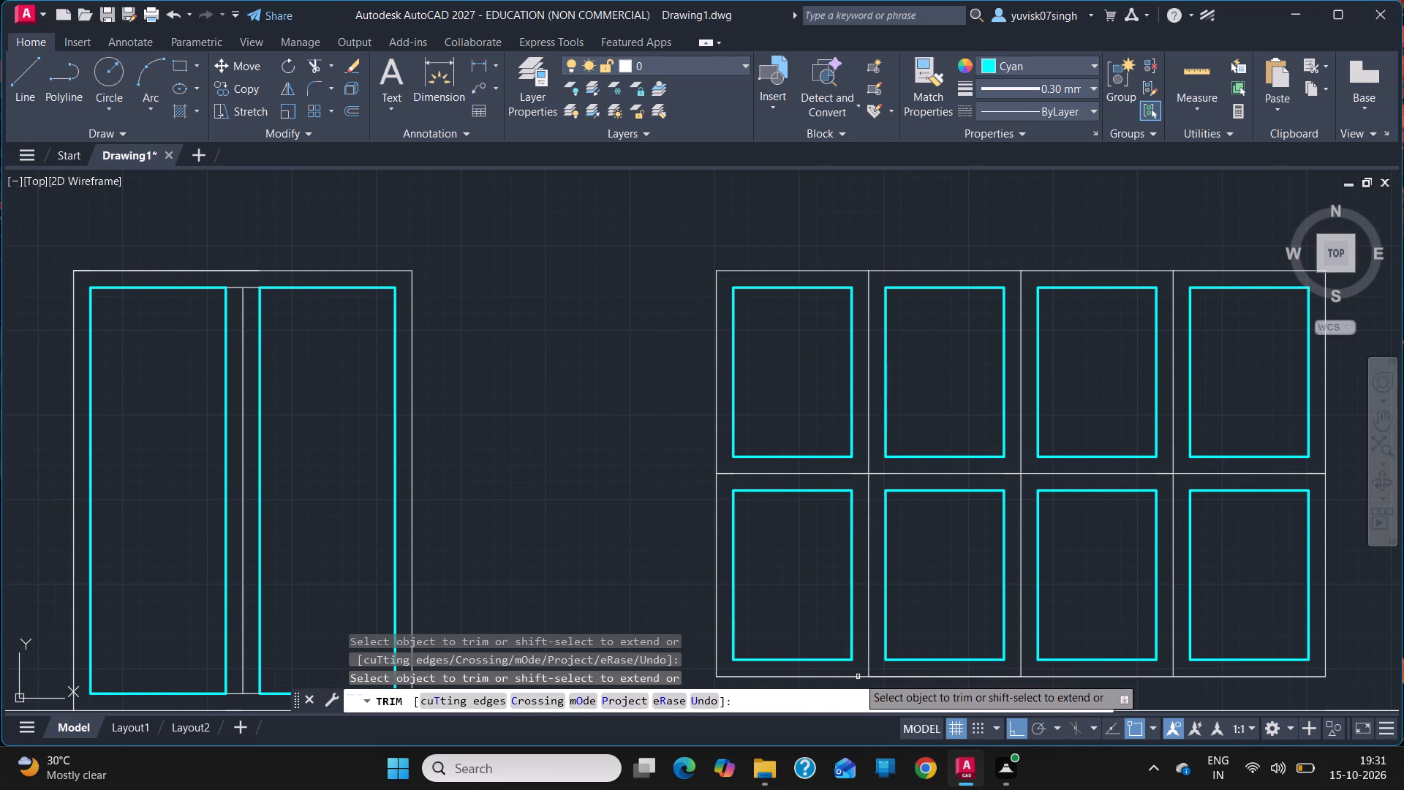
Trim the short leftover guide pieces lying along the large window's middle rail, beside the mullions and the left jamb.
click(725, 473)
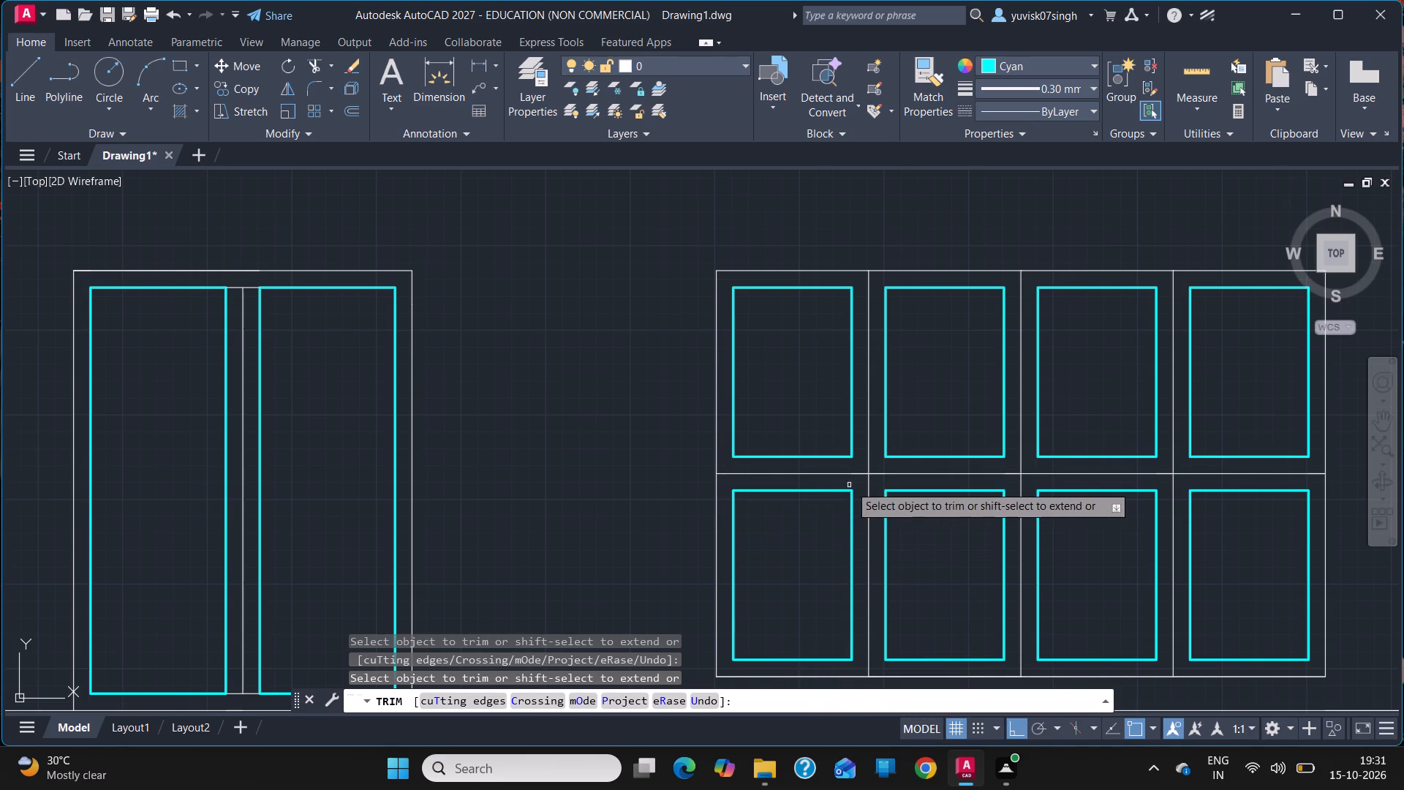
click(875, 474)
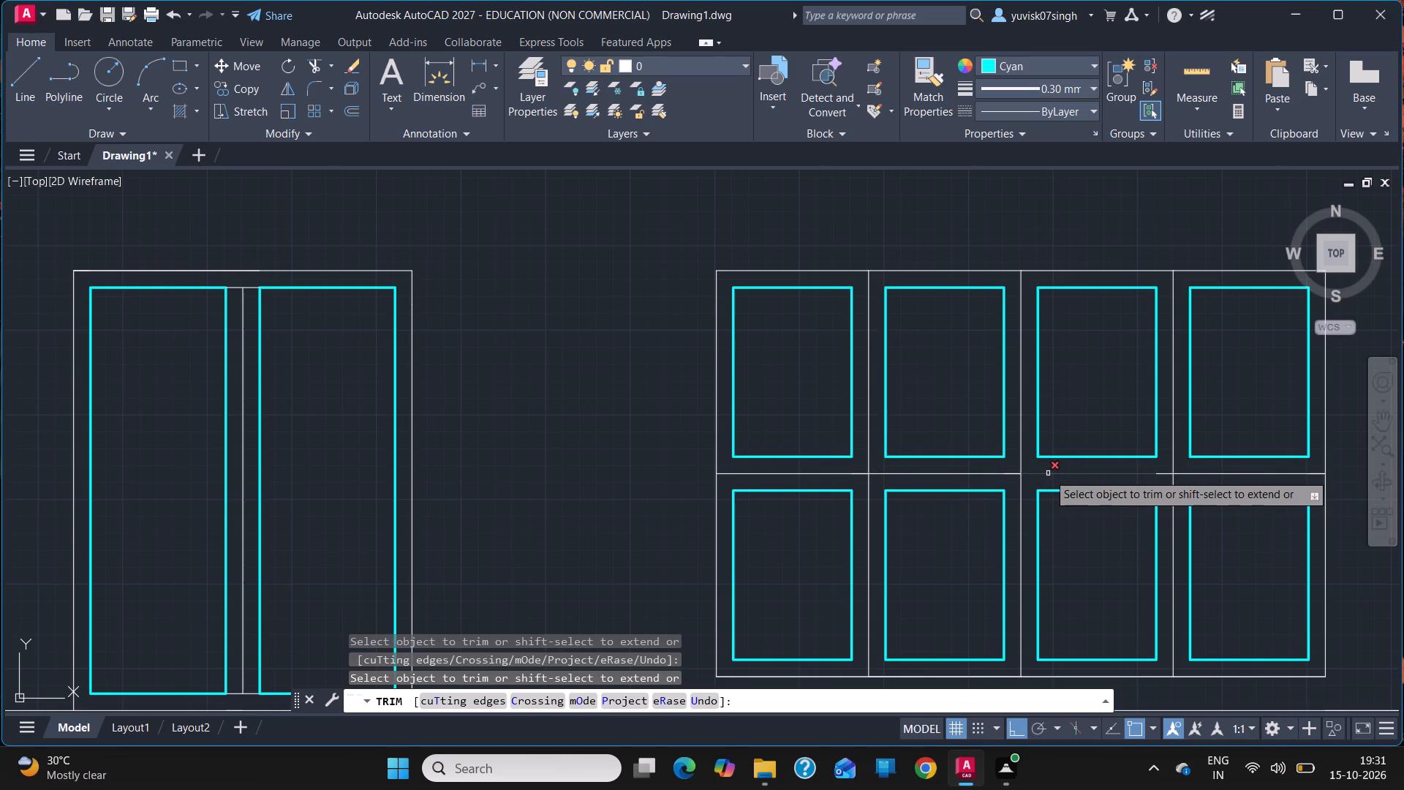
click(1160, 476)
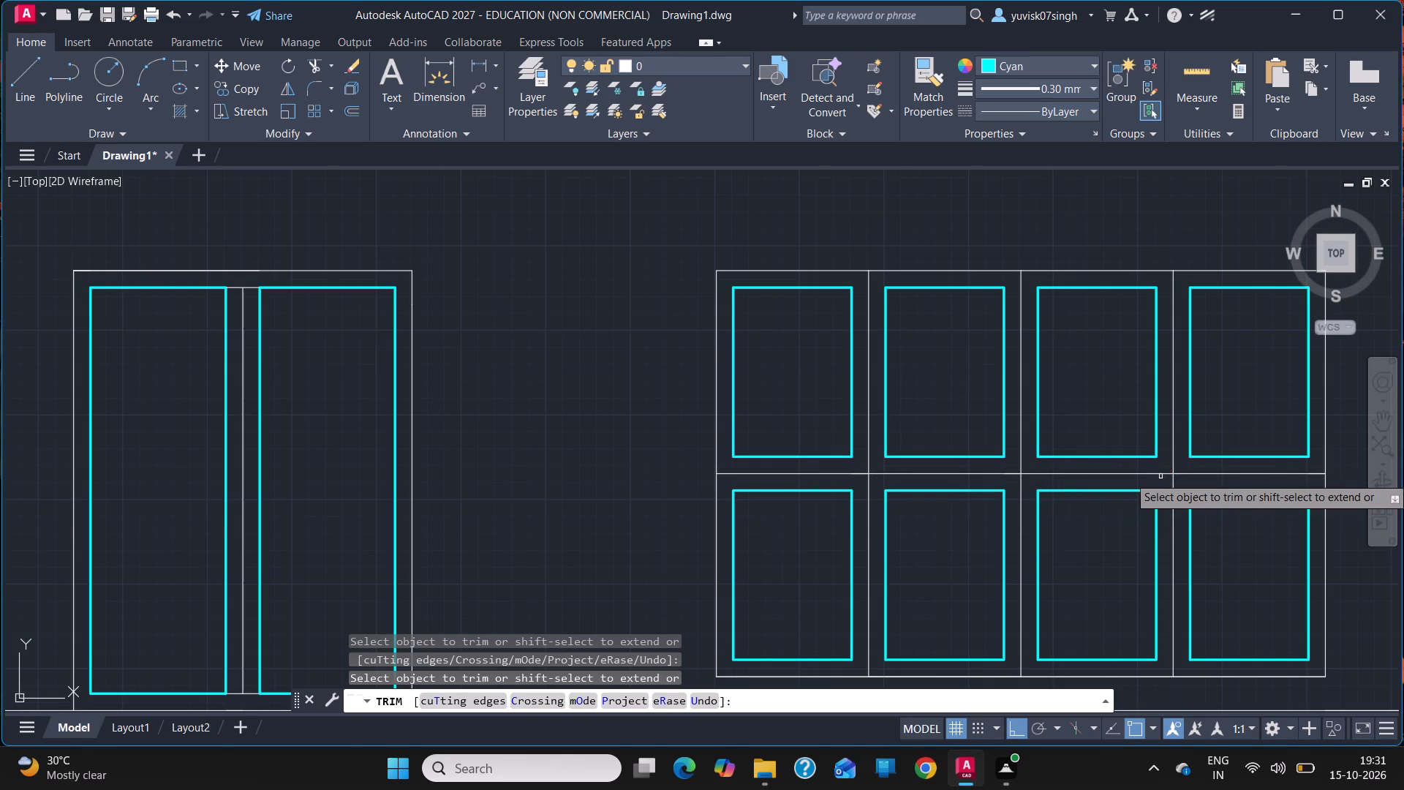
click(1008, 477)
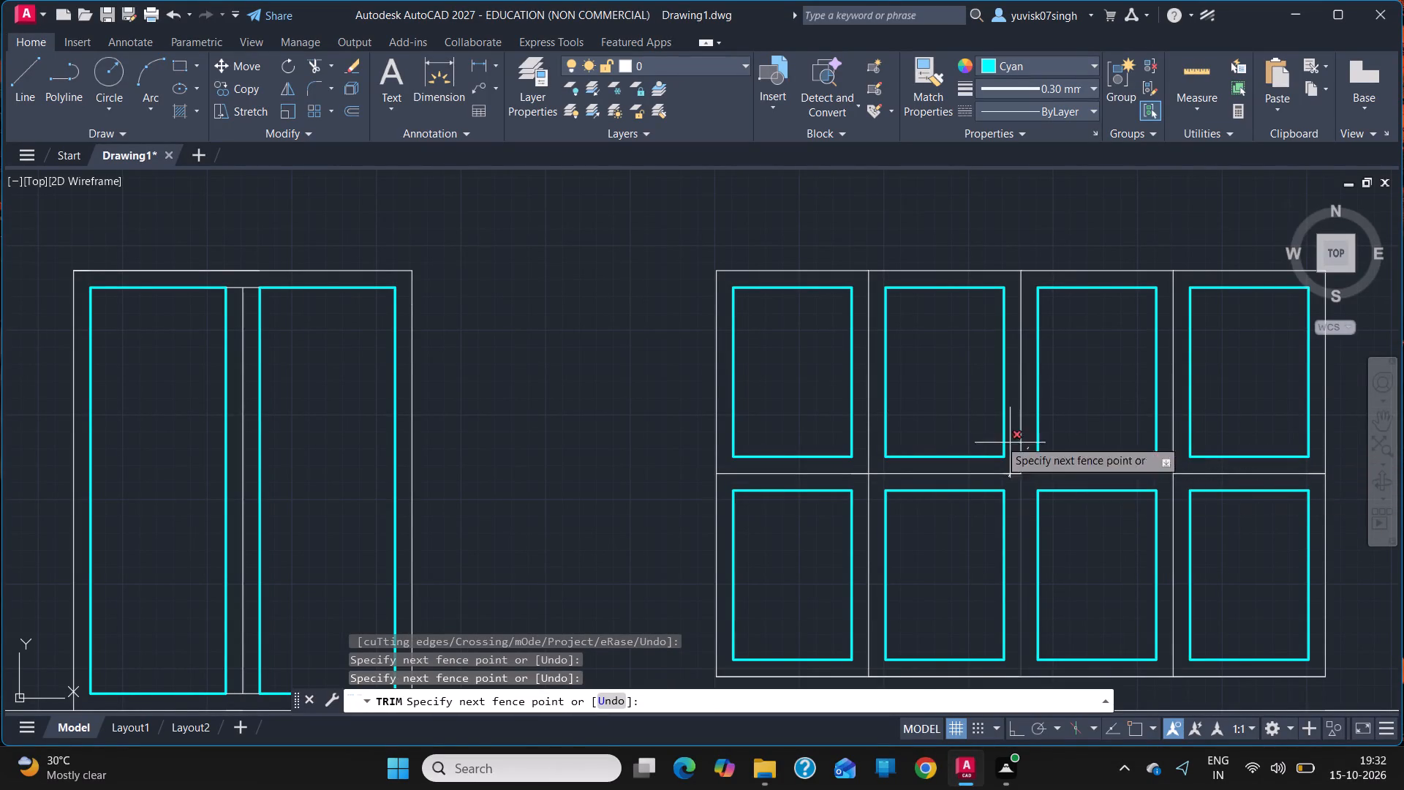
key(Escape)
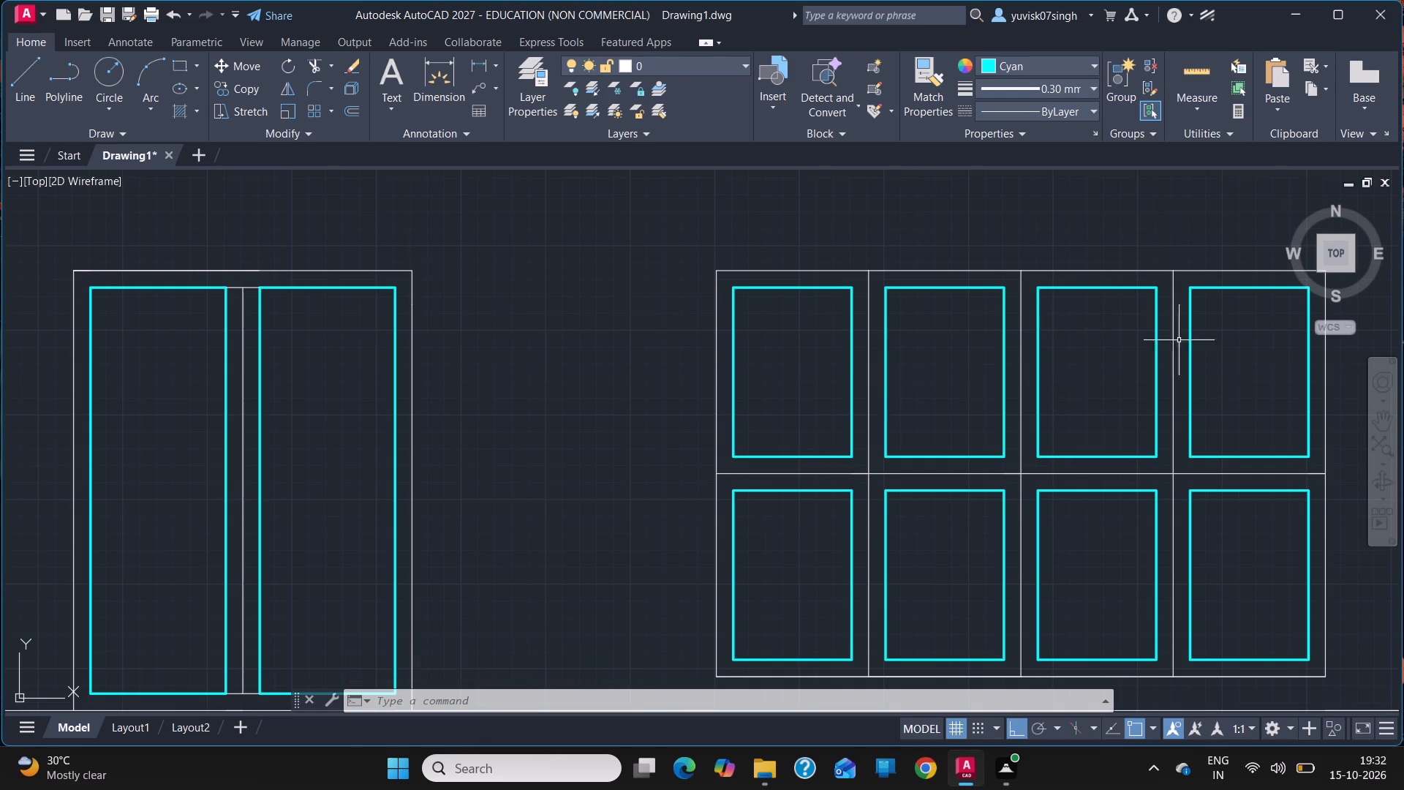
Look over the door, the small window, the tall rectangle beside the wall and the whole elevation.
click(1386, 425)
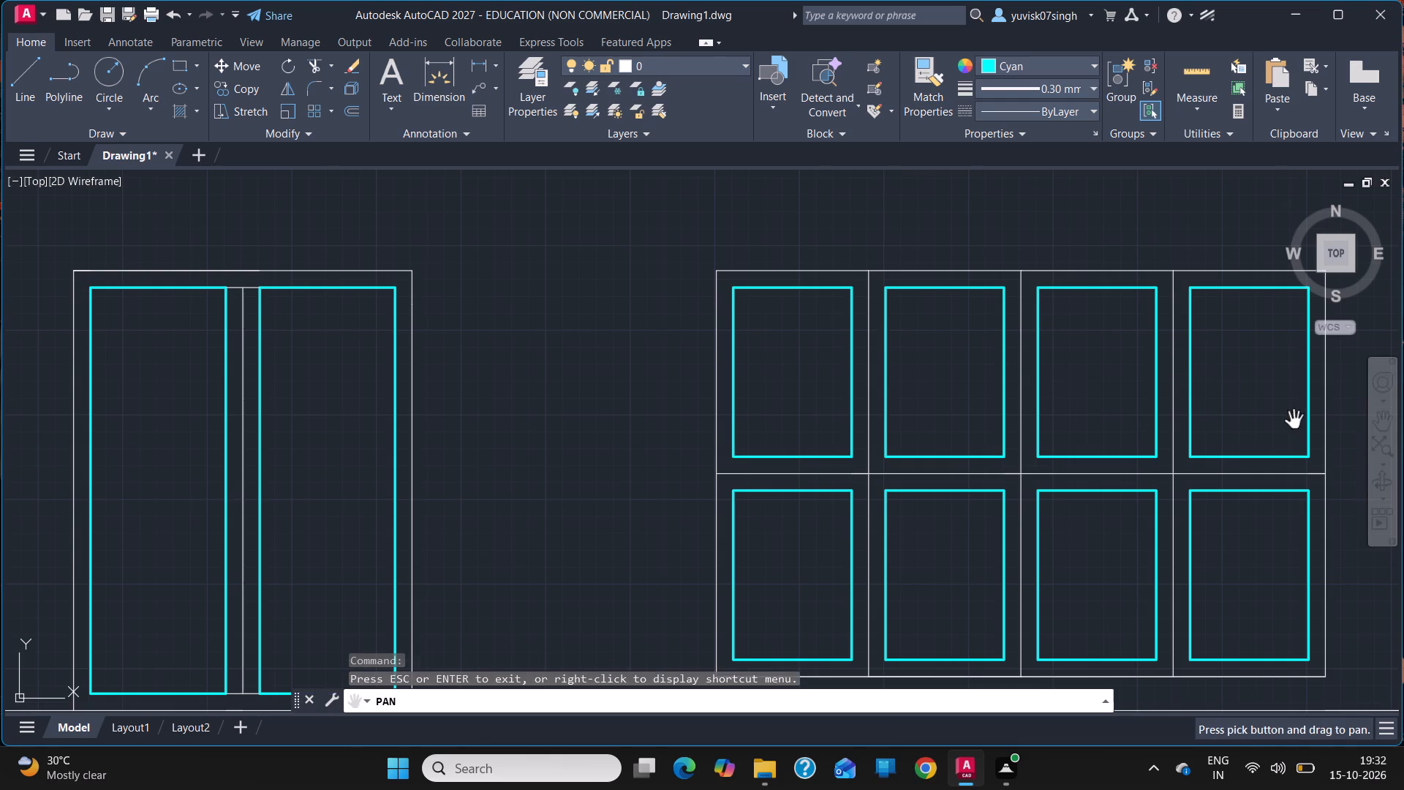
drag(512, 518, 765, 513)
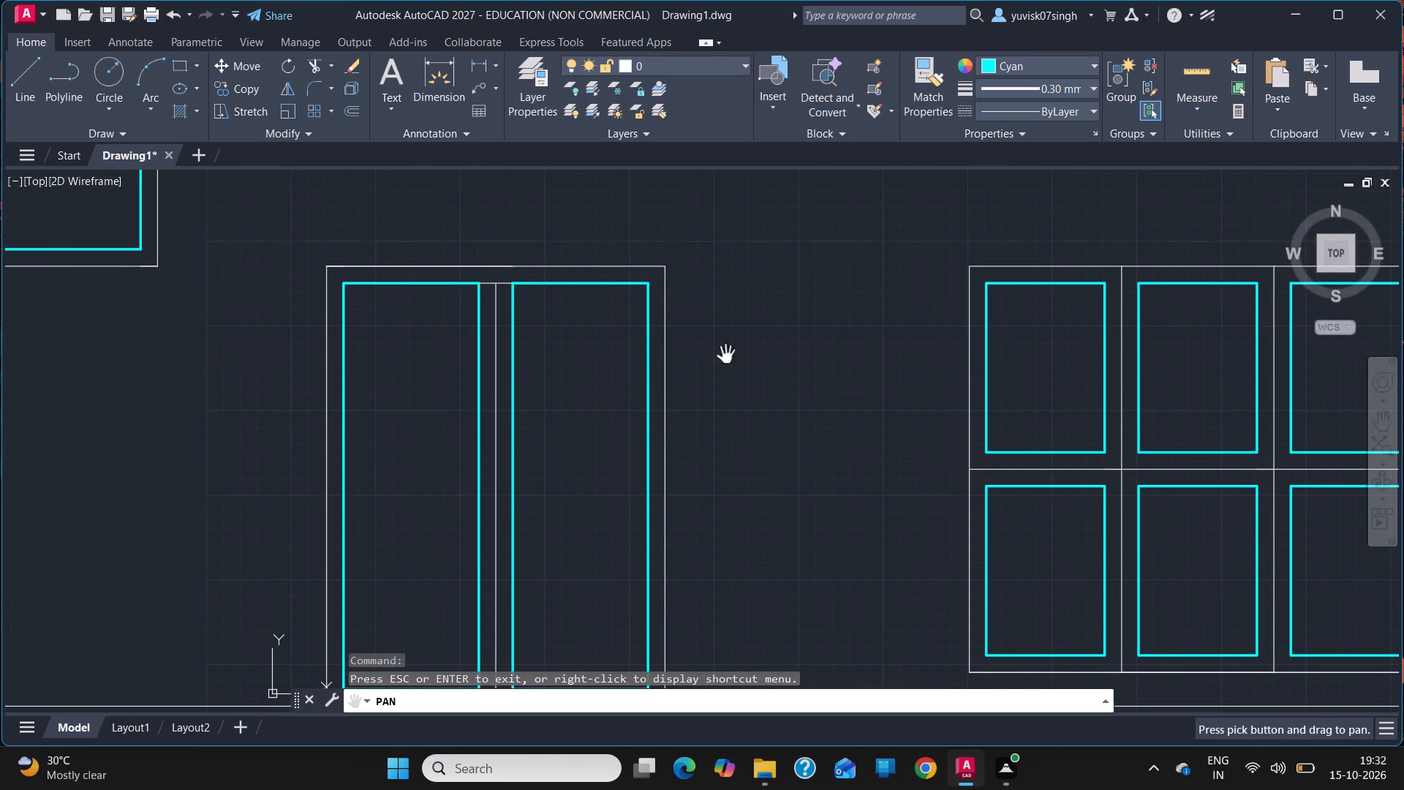
drag(240, 443, 663, 622)
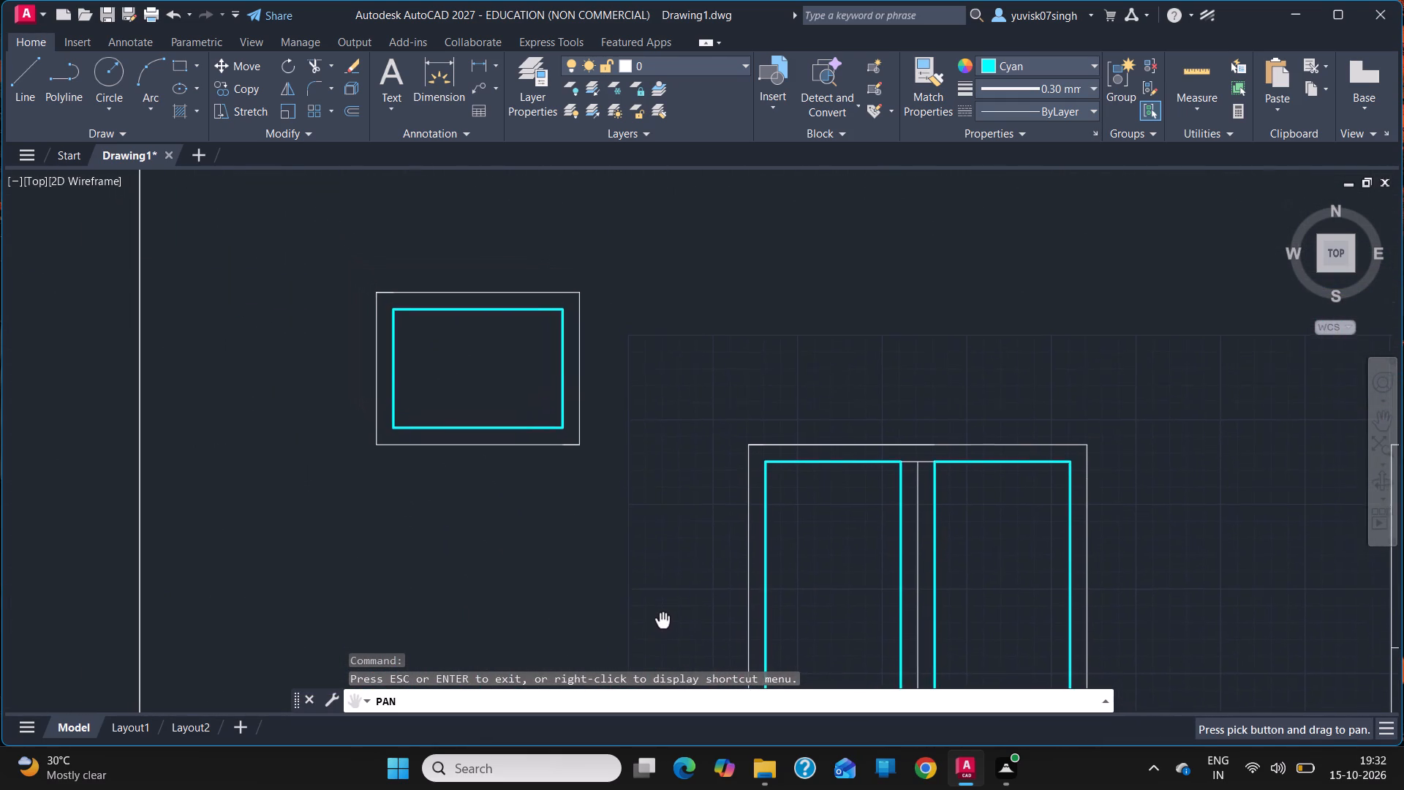
drag(663, 622, 624, 680)
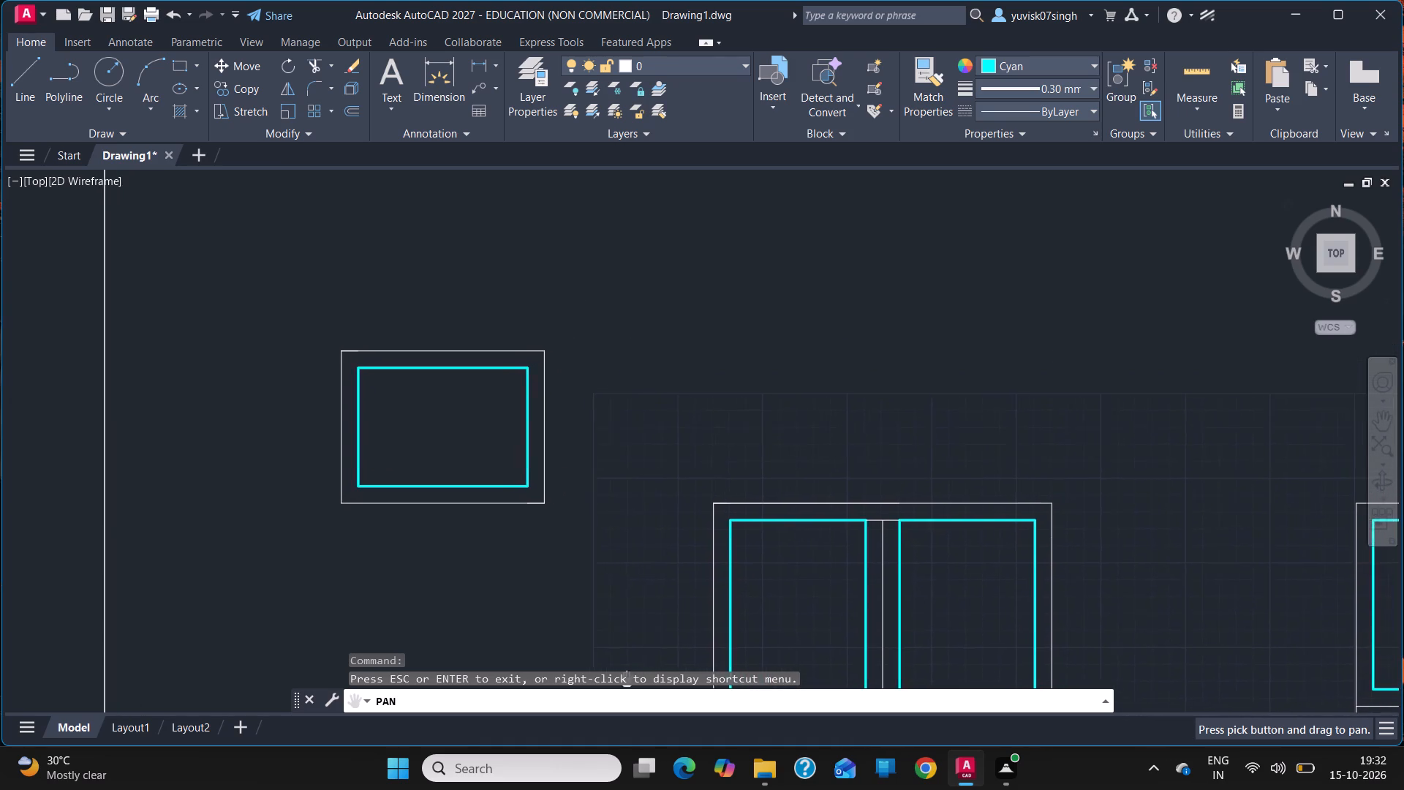
drag(624, 680, 580, 682)
drag(705, 405, 731, 432)
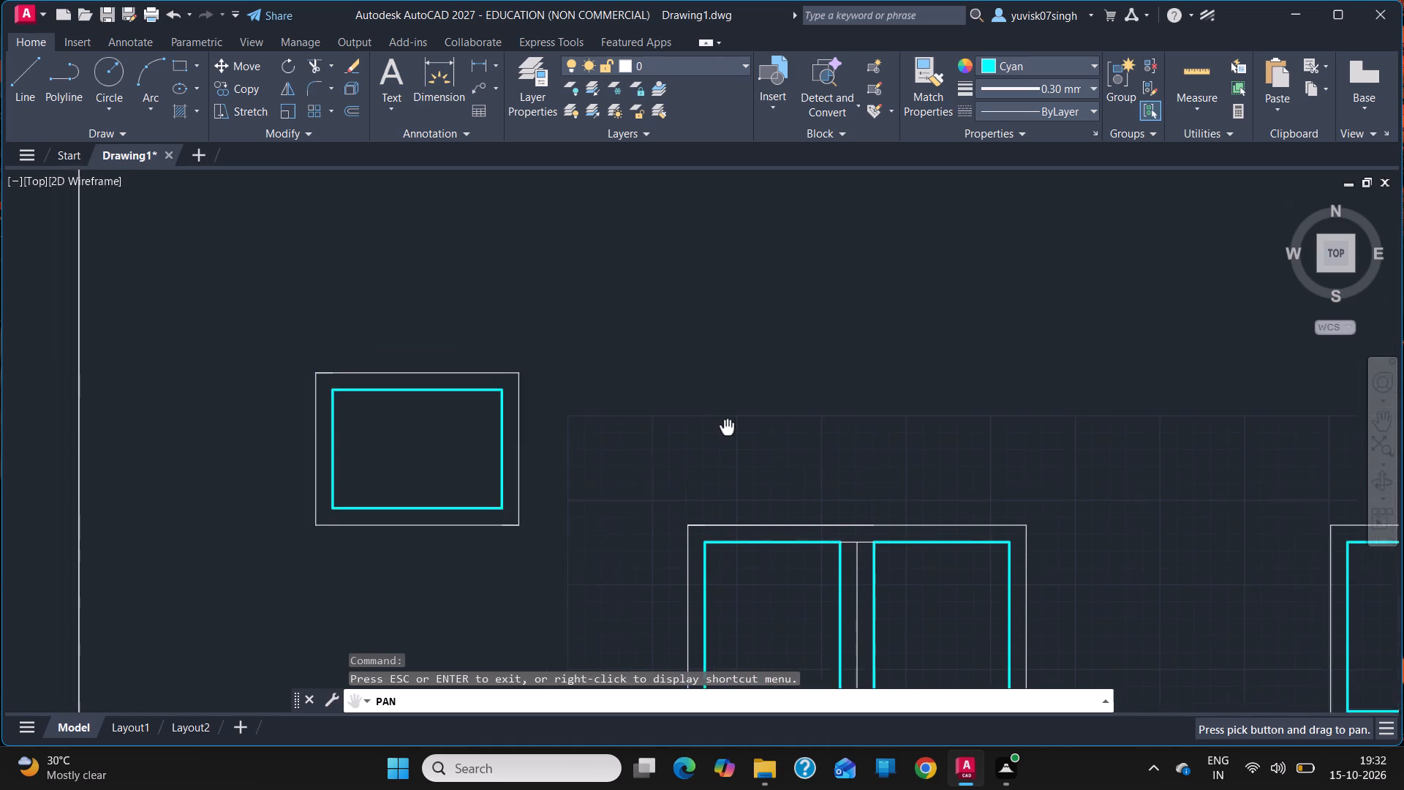
drag(731, 432, 818, 457)
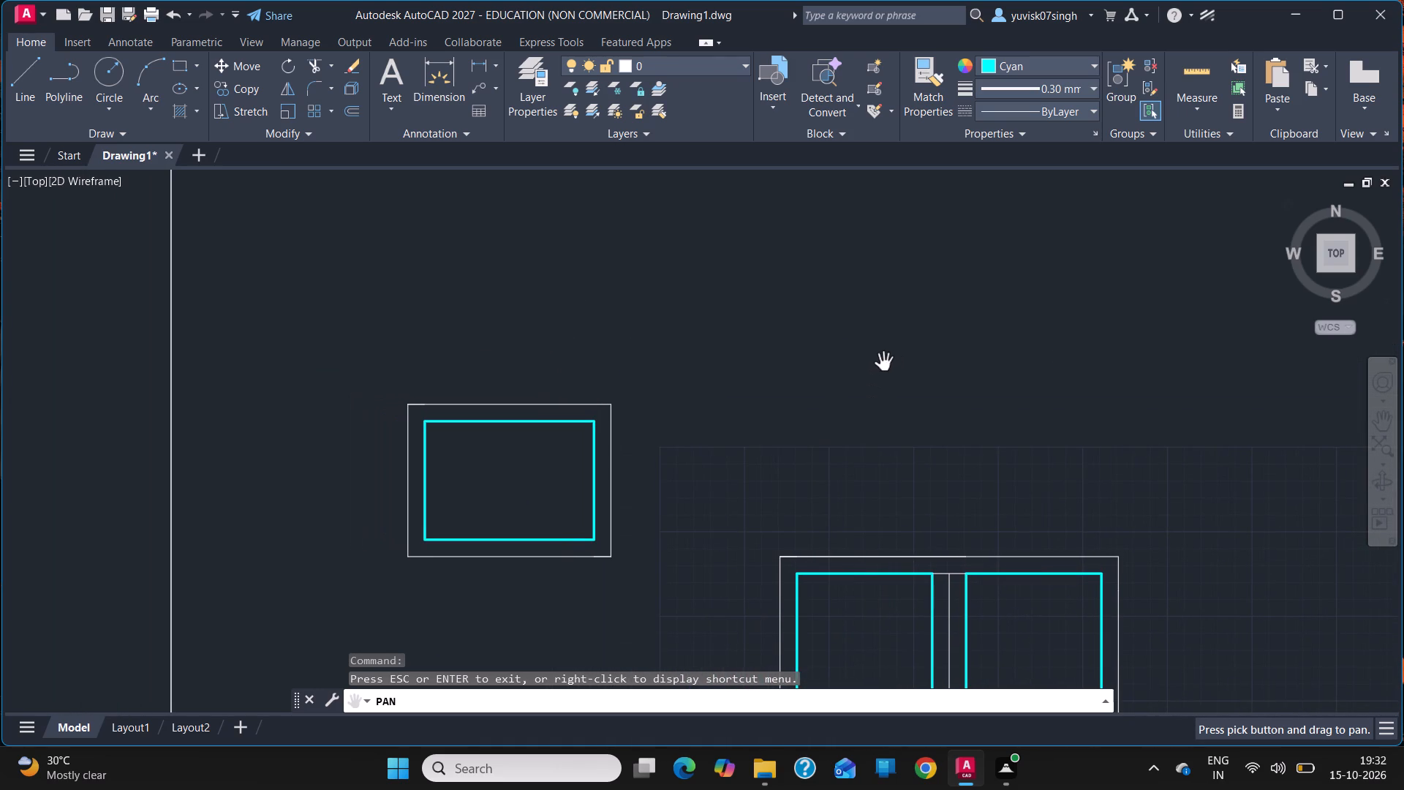
drag(669, 285, 735, 285)
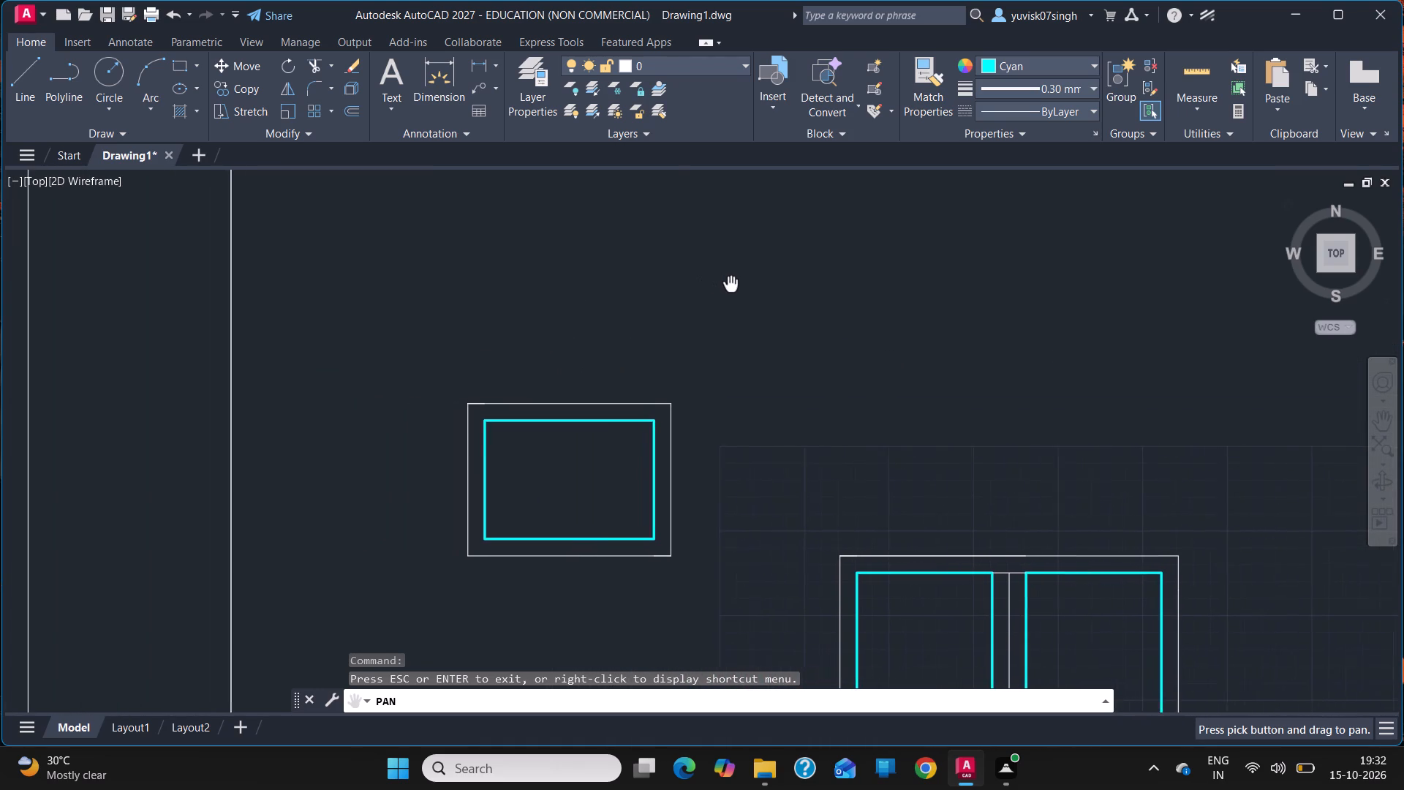
drag(735, 285, 751, 295)
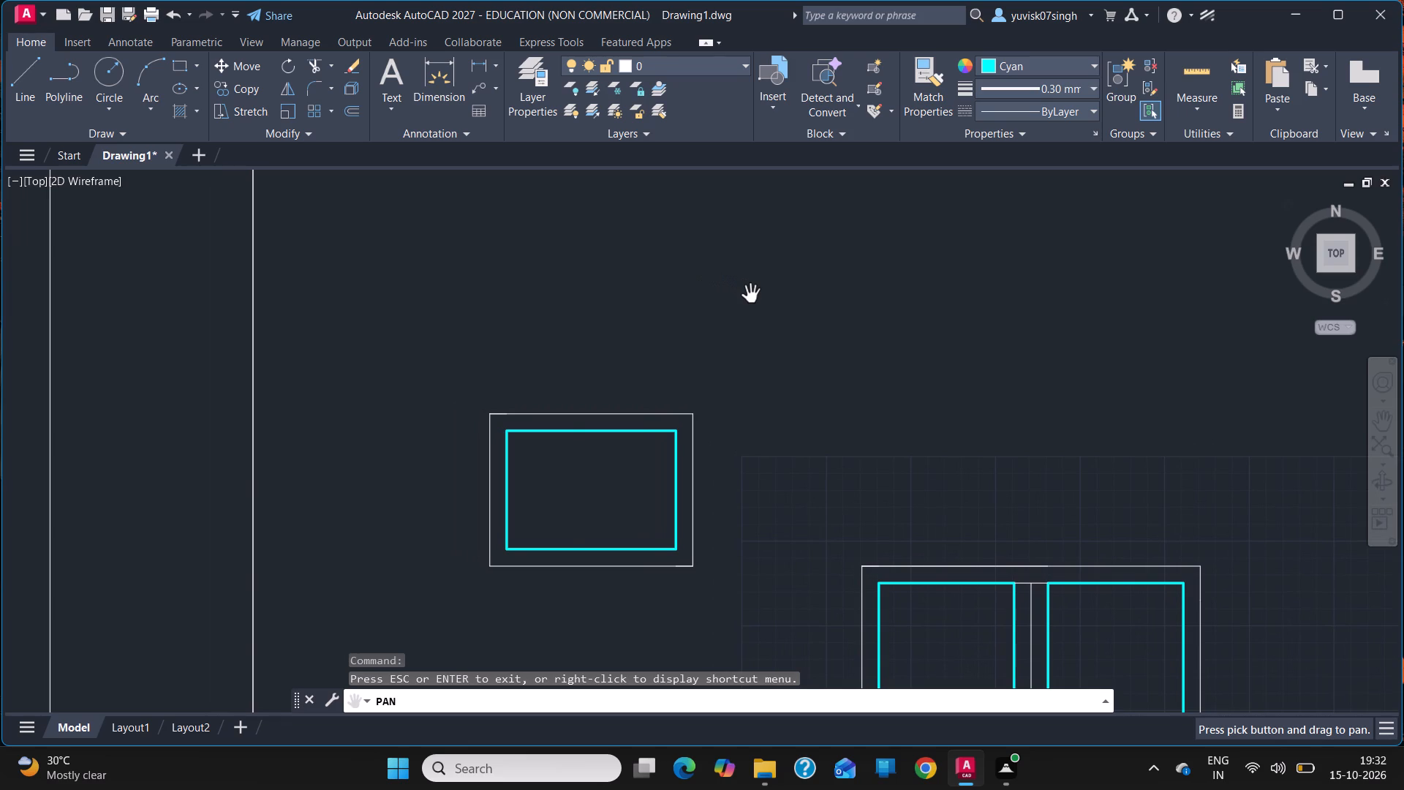
key(Escape)
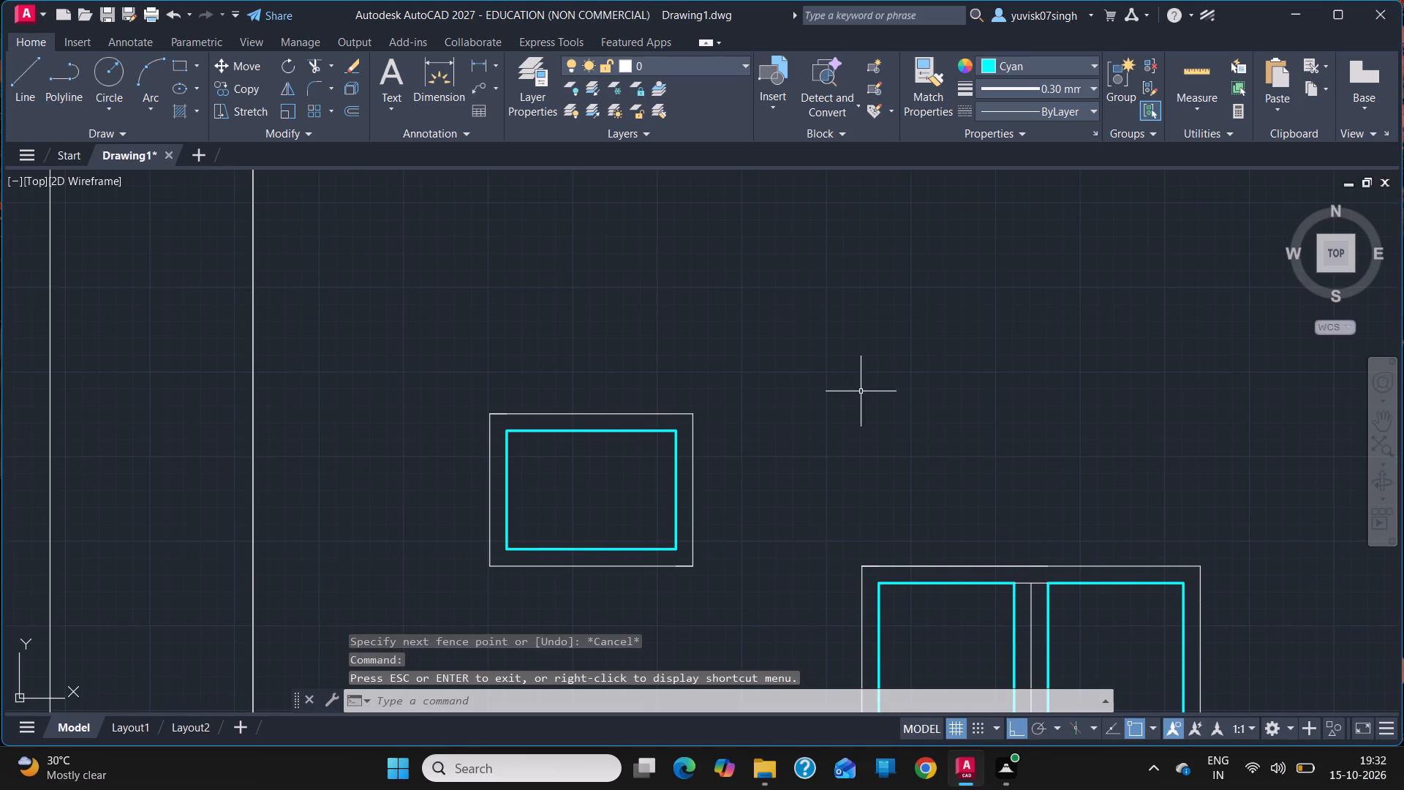
ctrl+scroll(963, 448, down, 2)
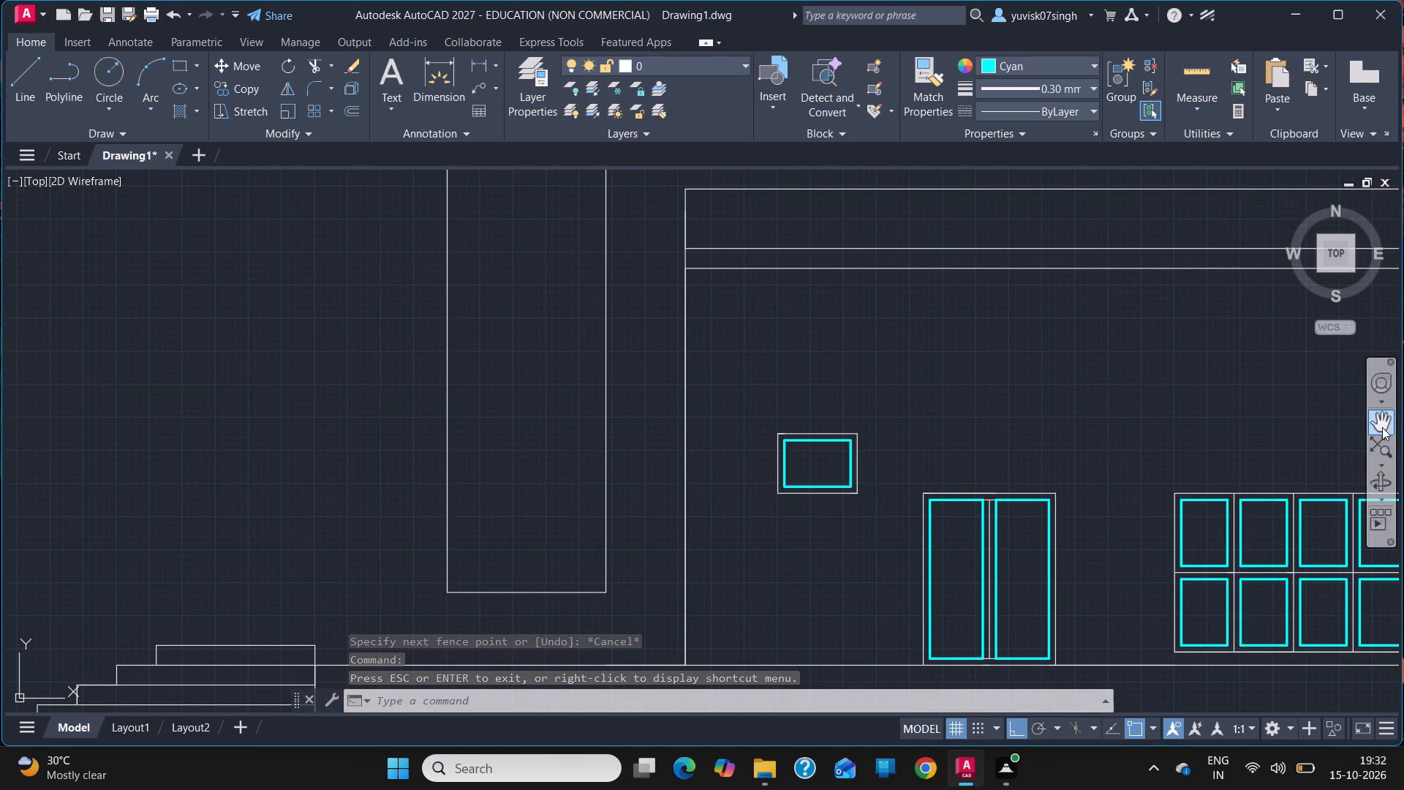
click(1382, 427)
drag(547, 473, 608, 533)
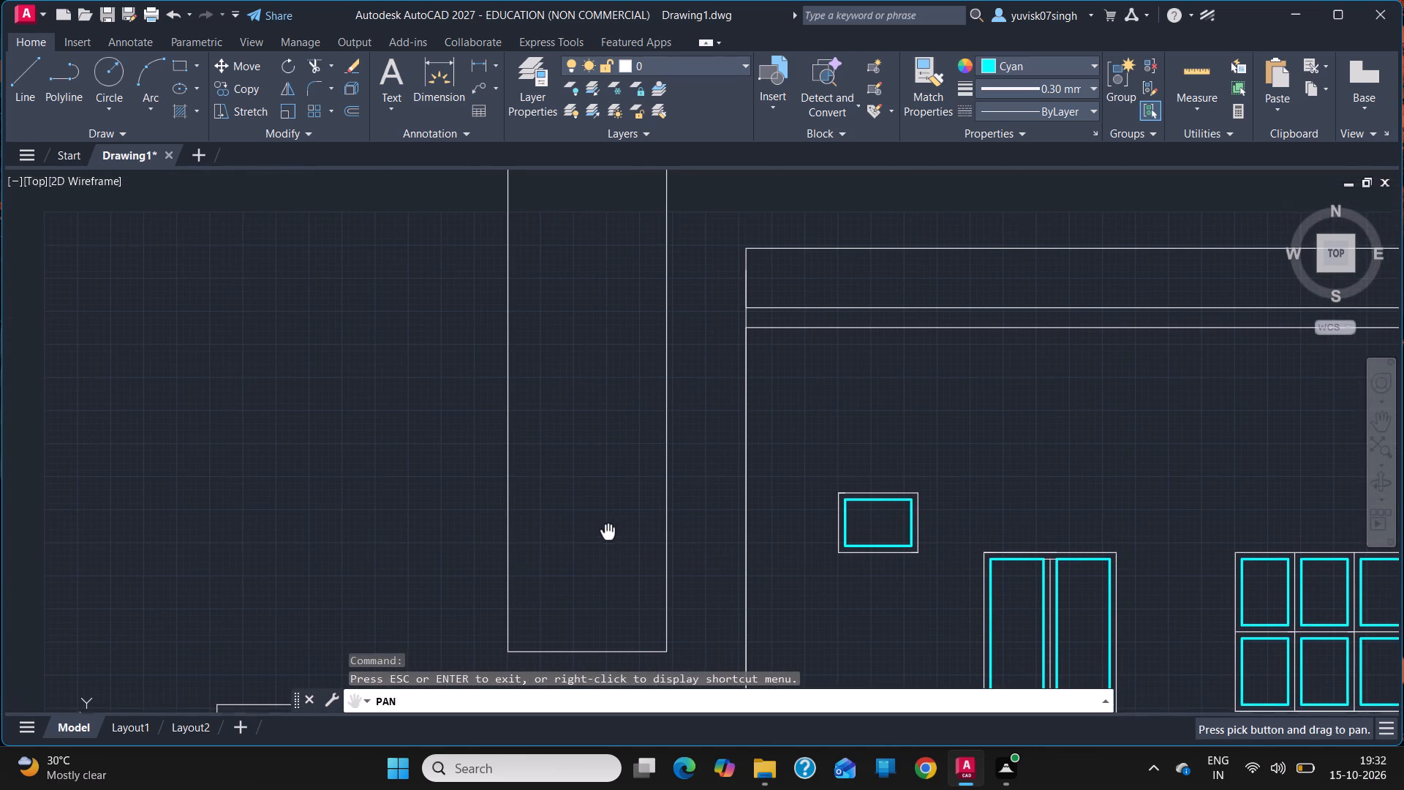
drag(608, 533, 614, 540)
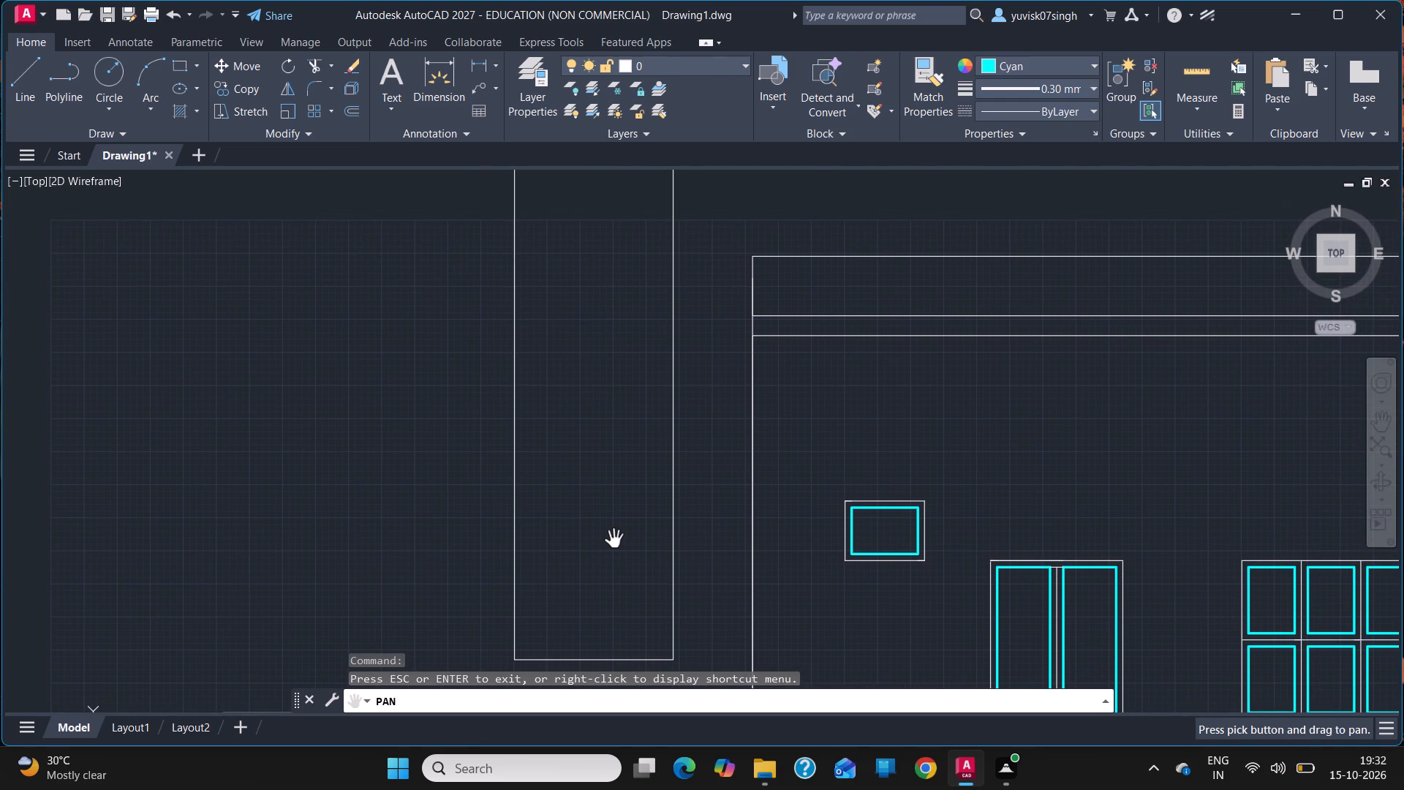
key(Escape)
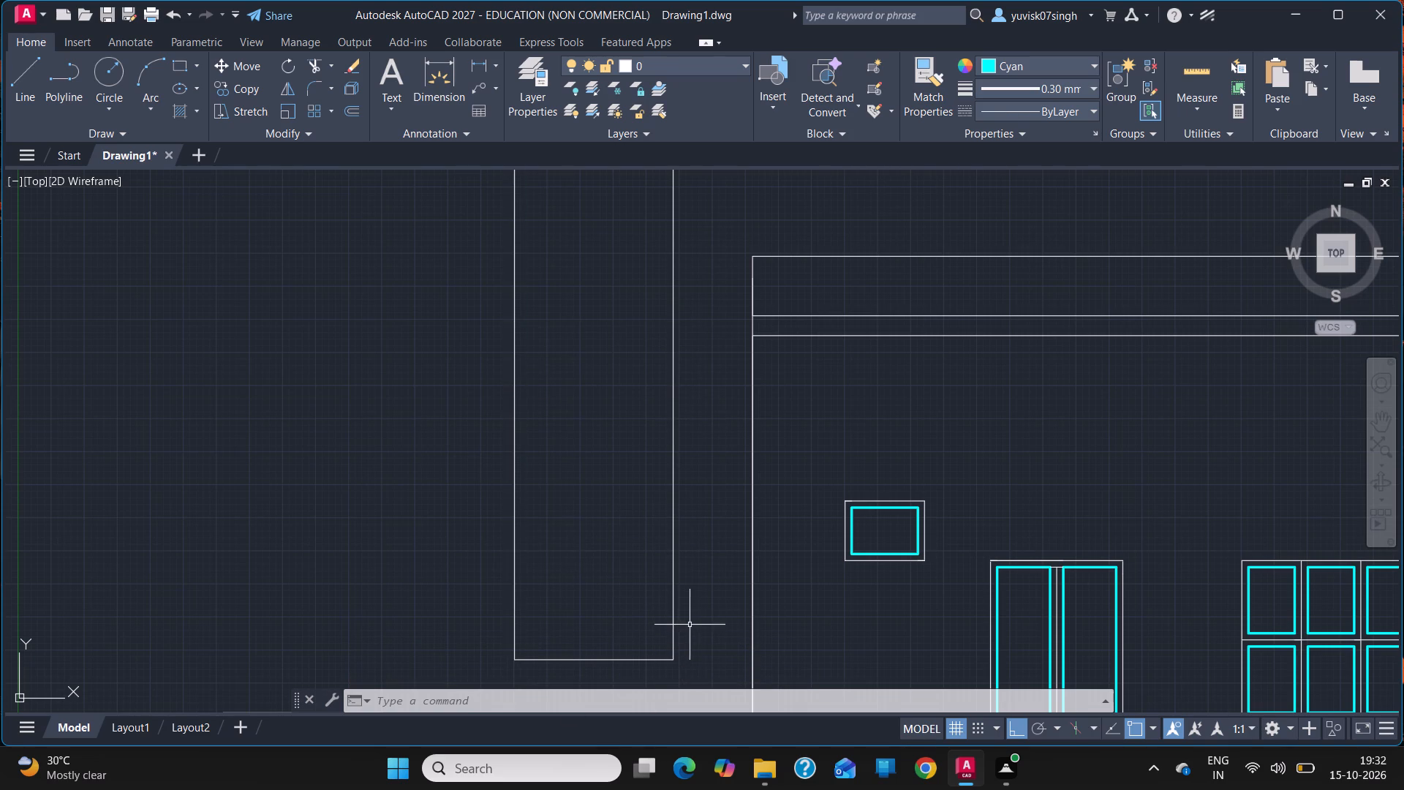
ctrl+scroll(698, 622, down, 5)
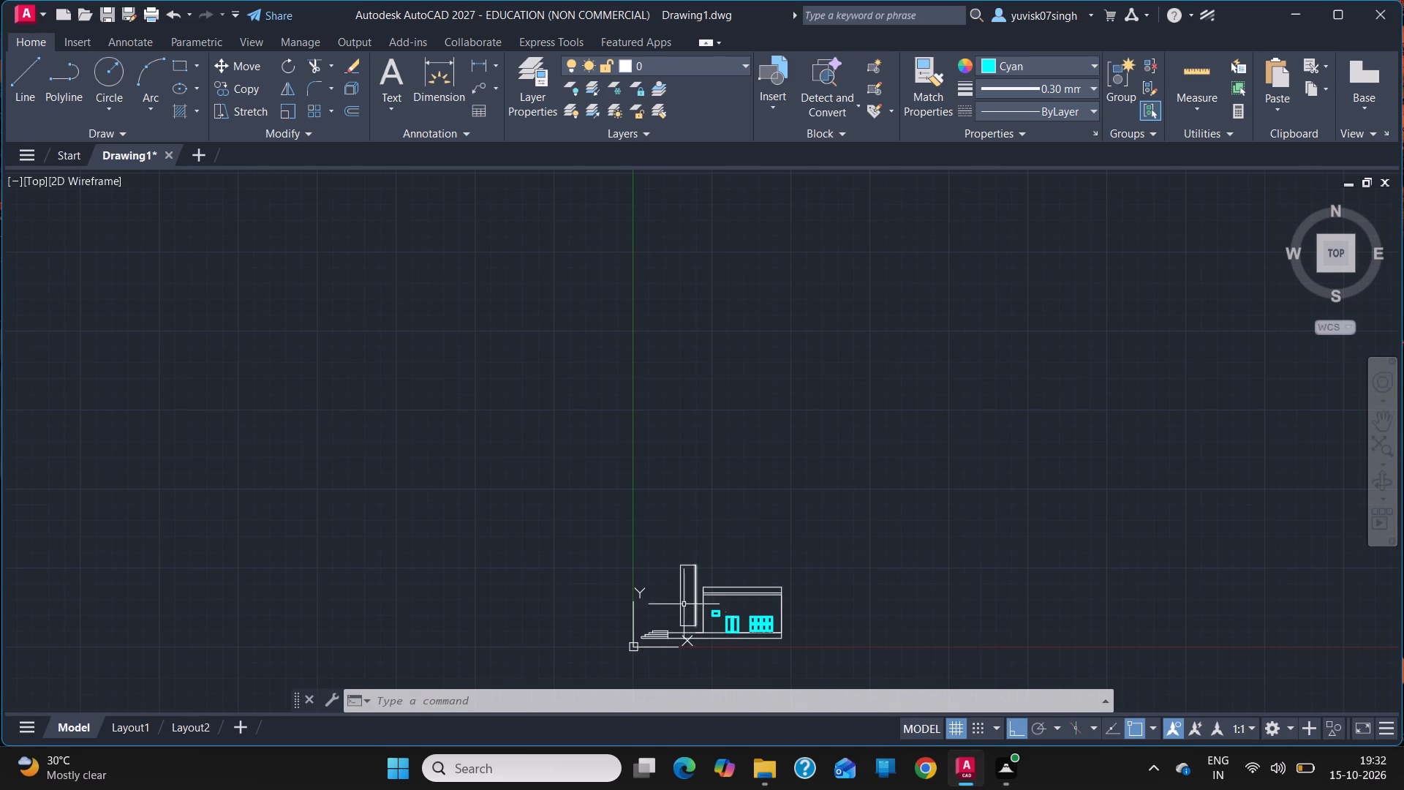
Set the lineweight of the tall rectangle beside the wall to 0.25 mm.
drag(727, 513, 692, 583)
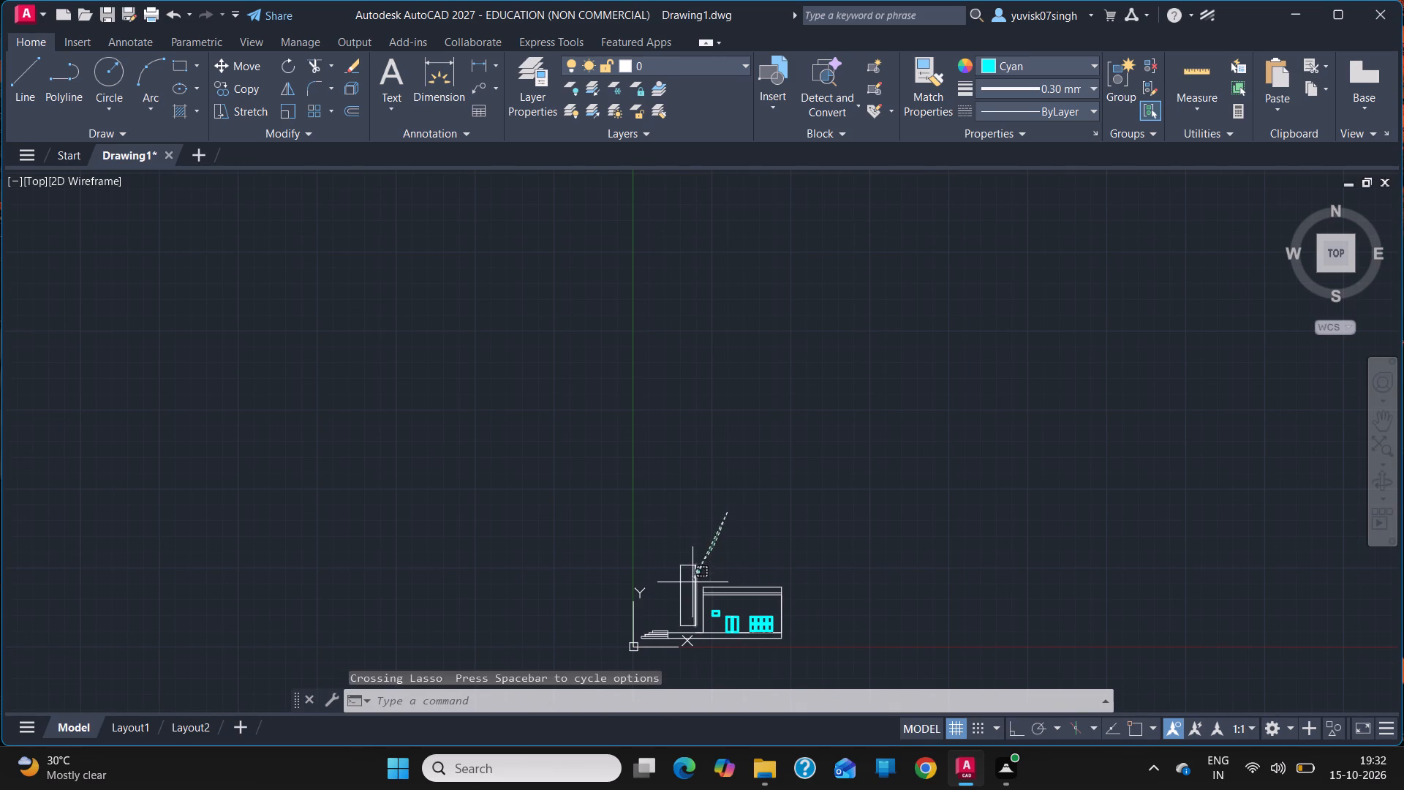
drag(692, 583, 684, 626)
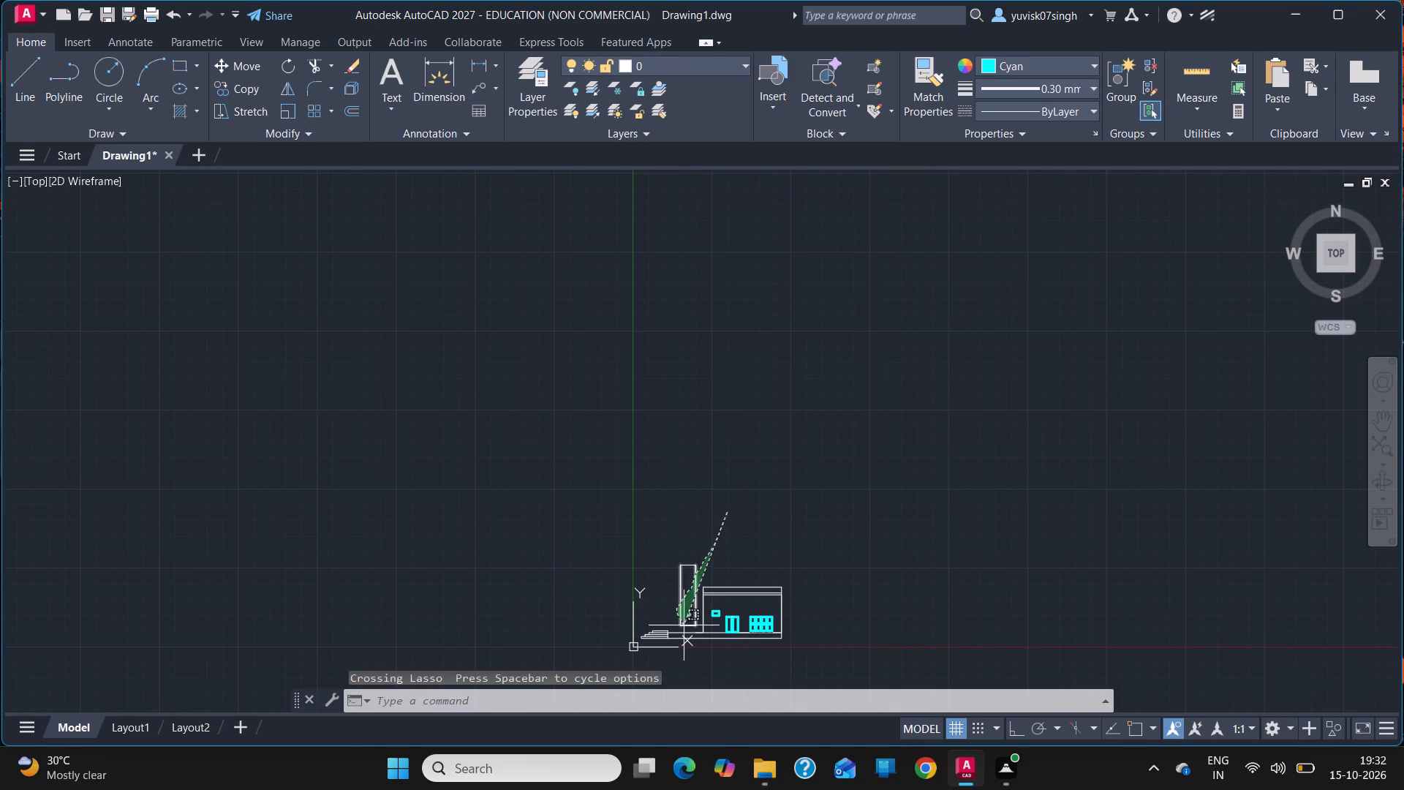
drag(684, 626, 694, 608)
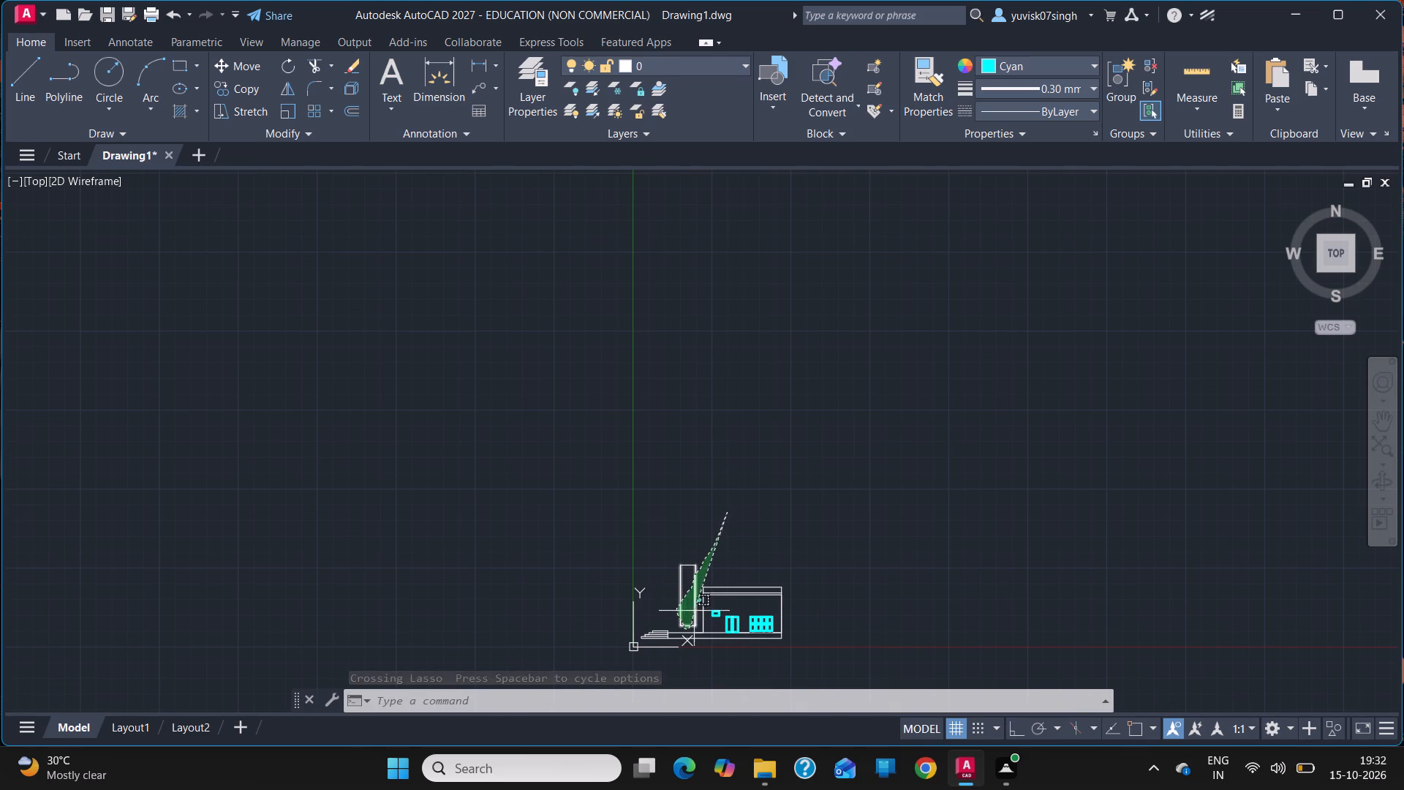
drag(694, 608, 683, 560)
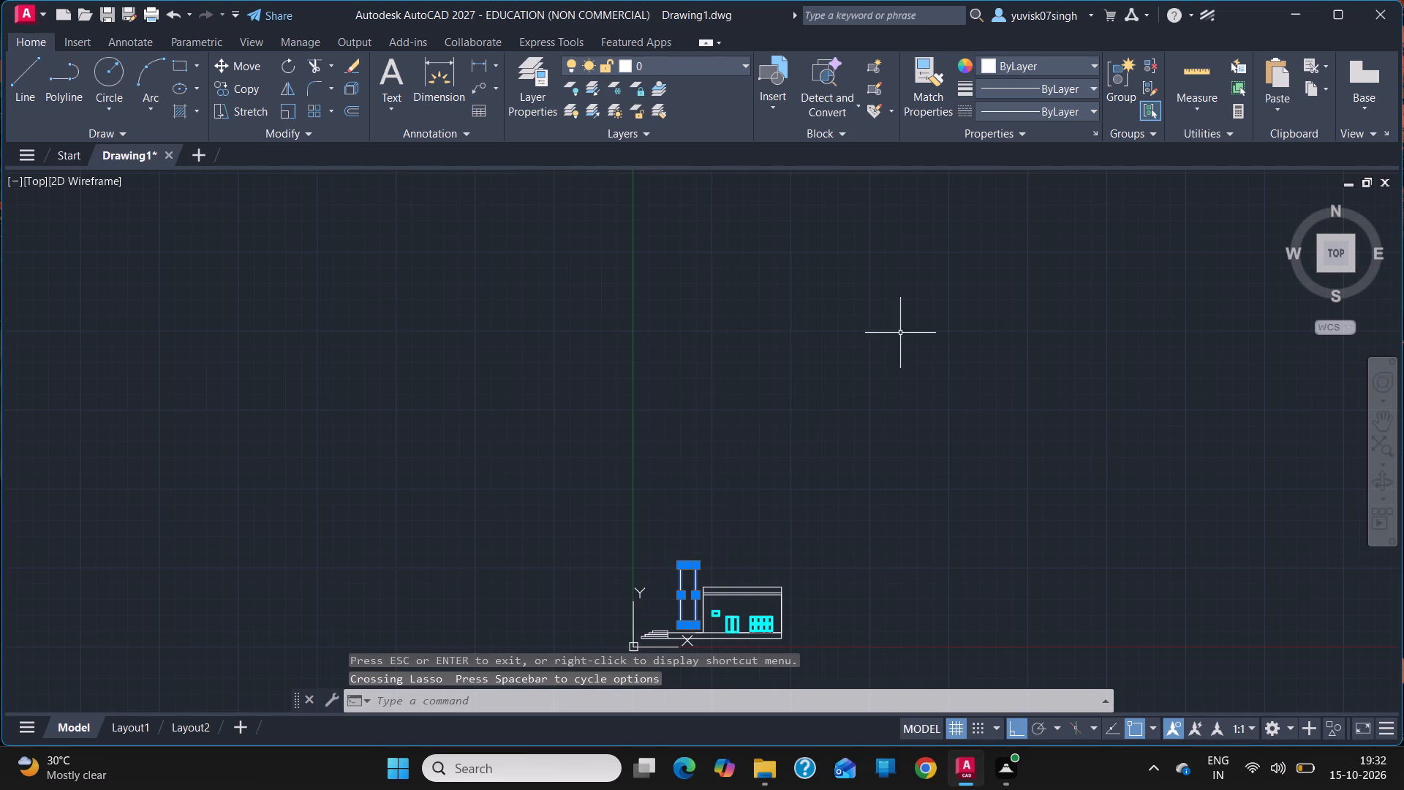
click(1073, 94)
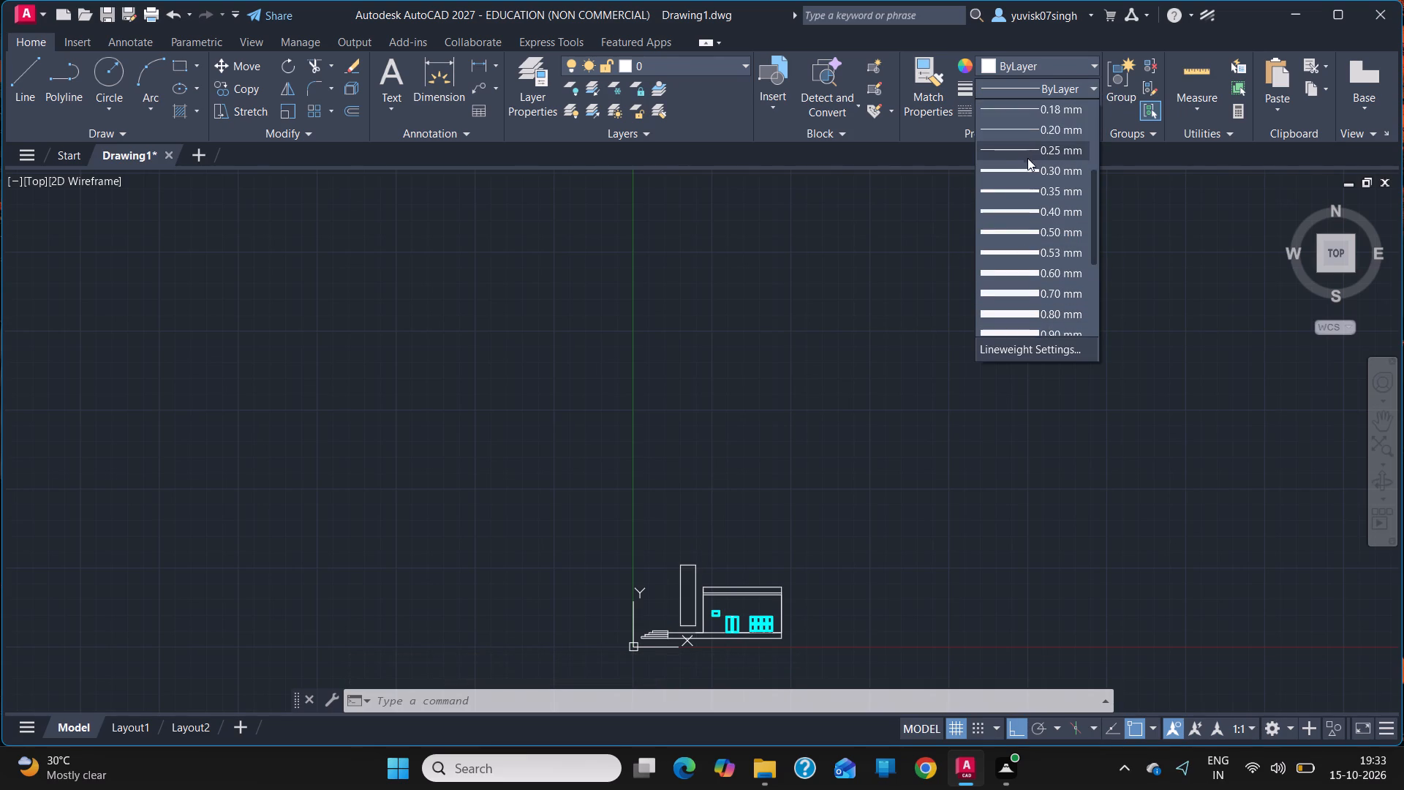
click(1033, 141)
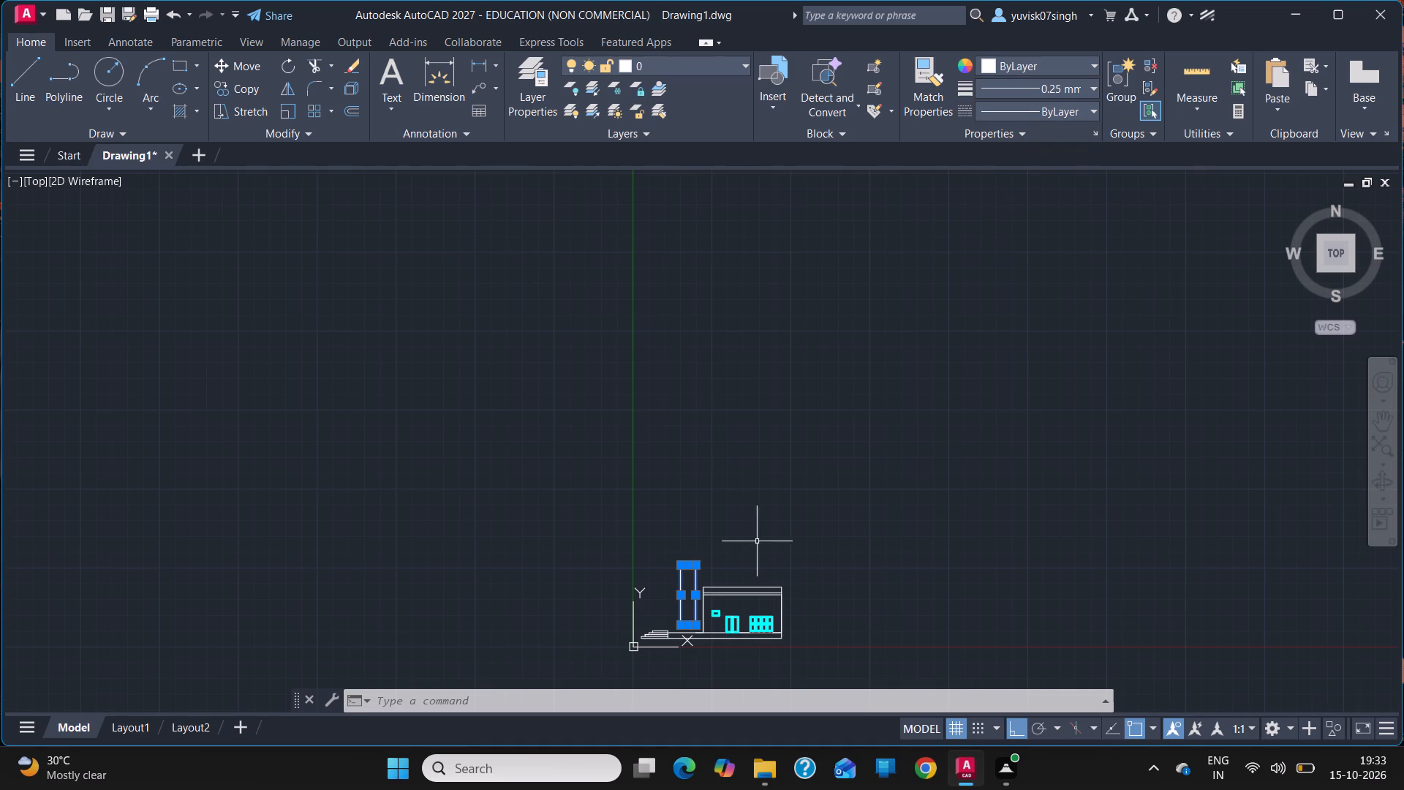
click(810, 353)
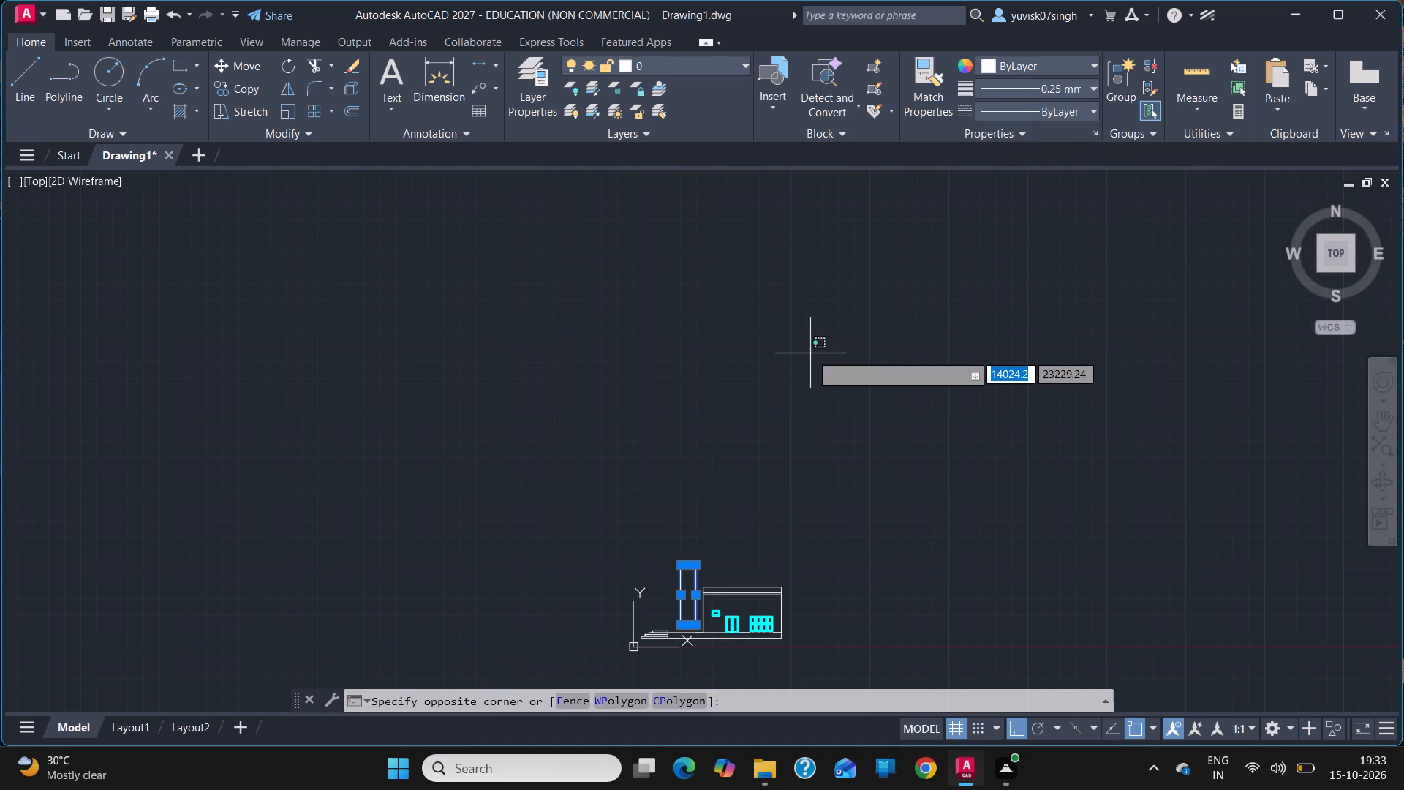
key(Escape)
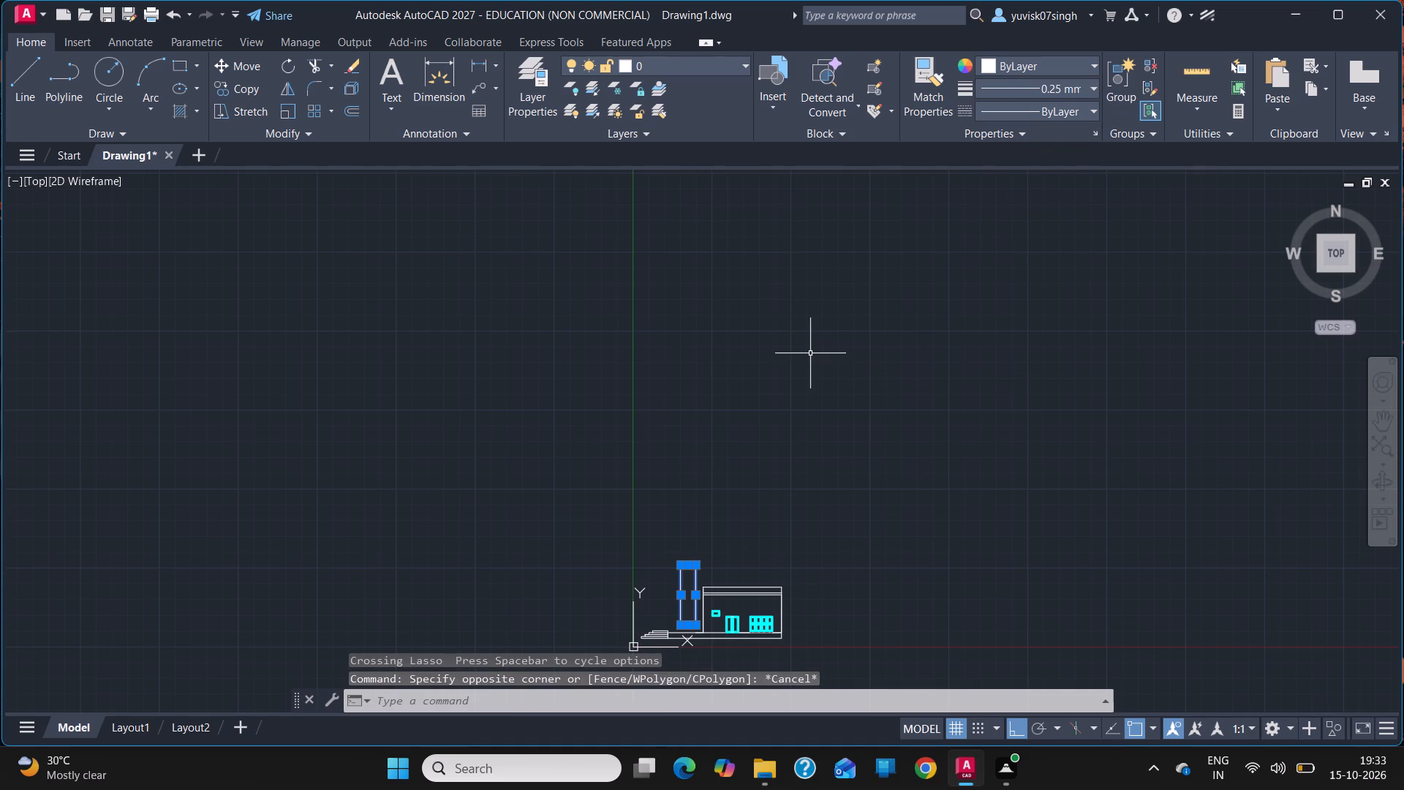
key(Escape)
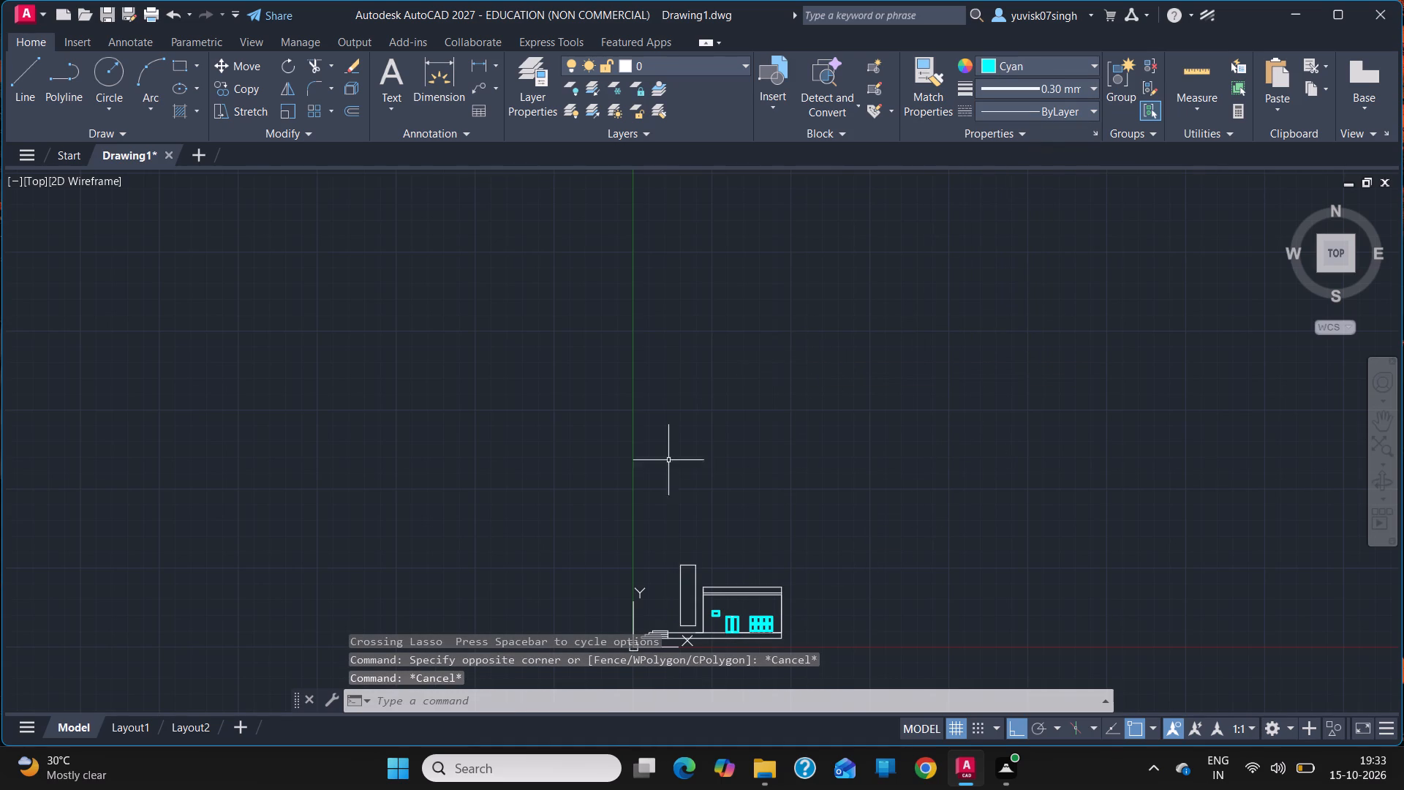
Reset the current lineweight and colour for new objects to ByLayer.
ctrl+scroll(649, 465, up, 3)
ctrl+scroll(649, 465, down, 2)
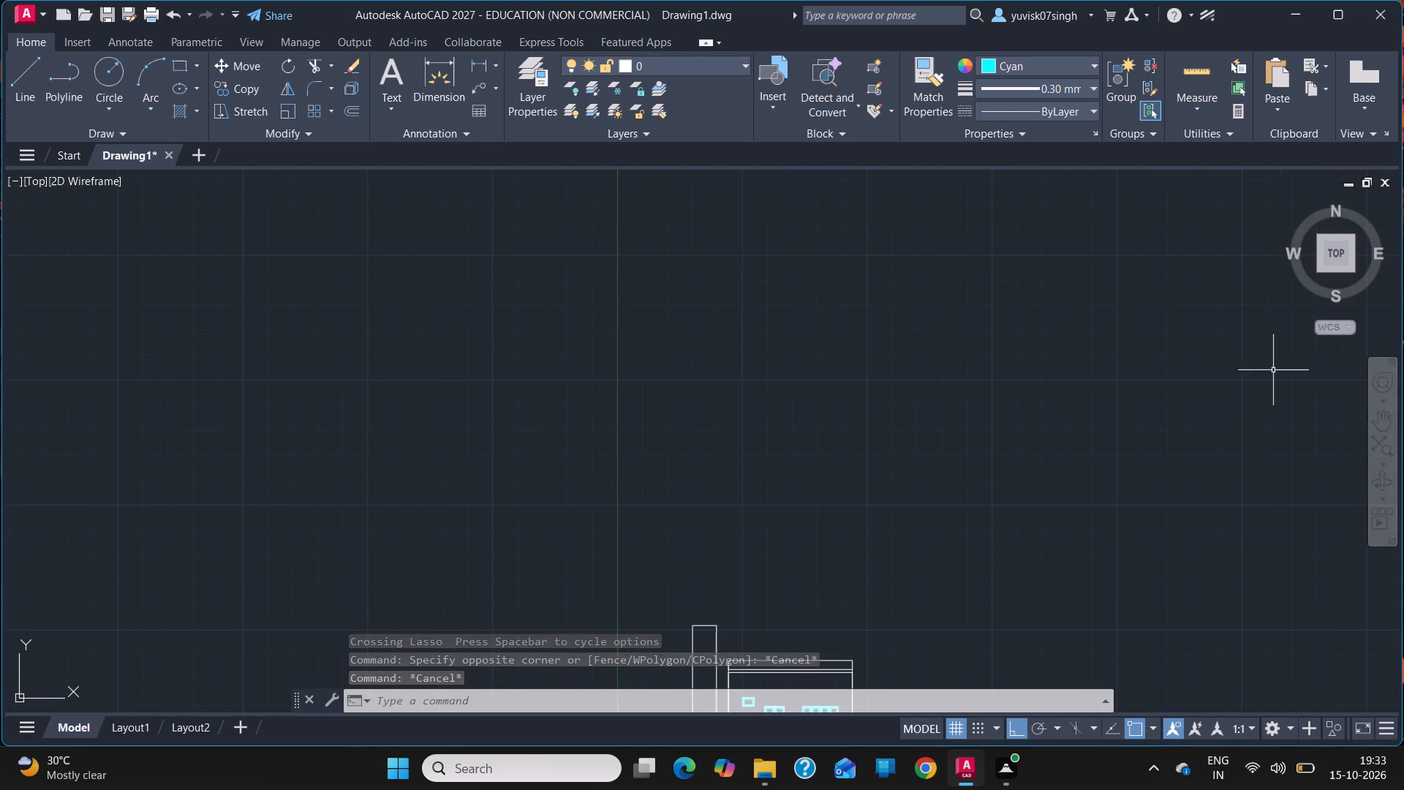
click(1383, 417)
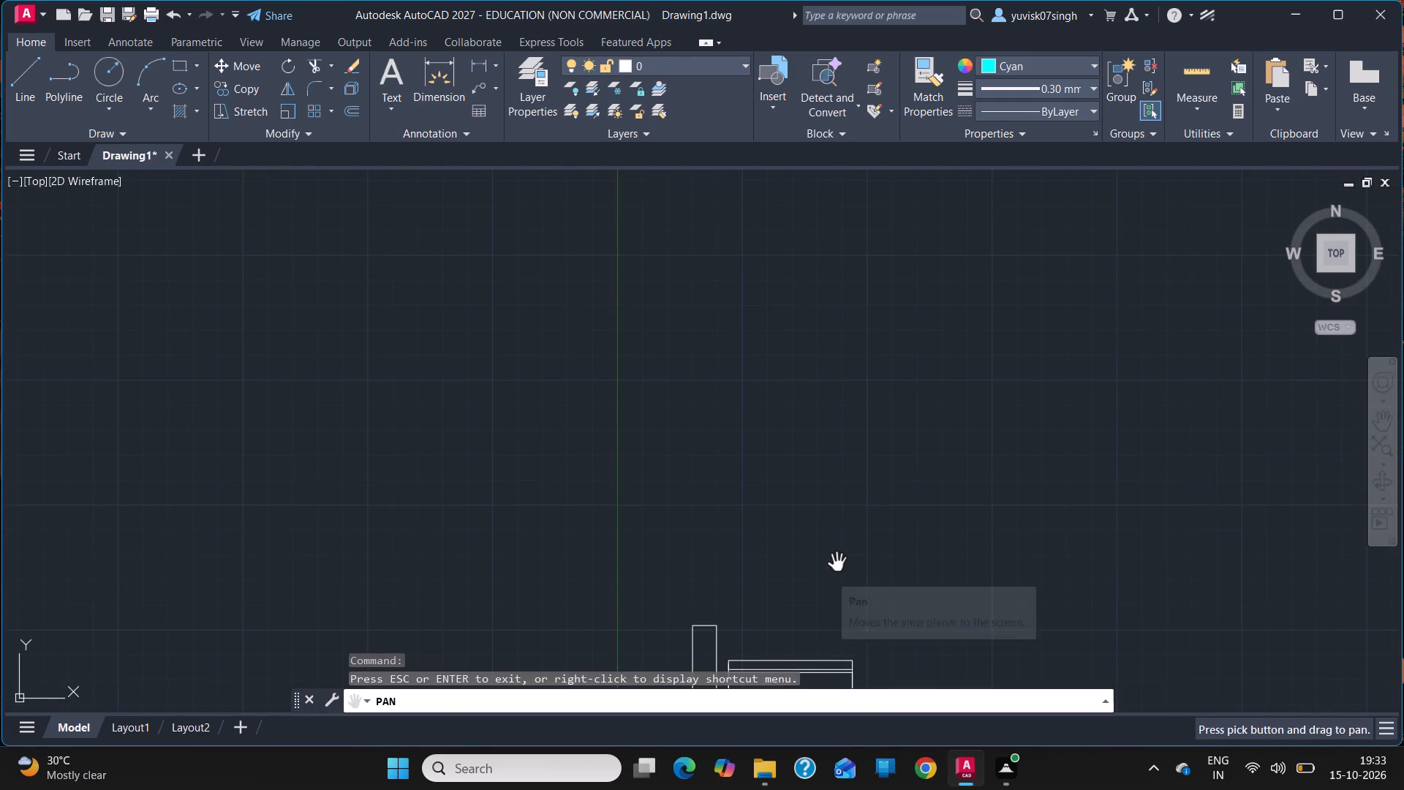
drag(837, 563, 888, 312)
ctrl+scroll(888, 312, up, 2)
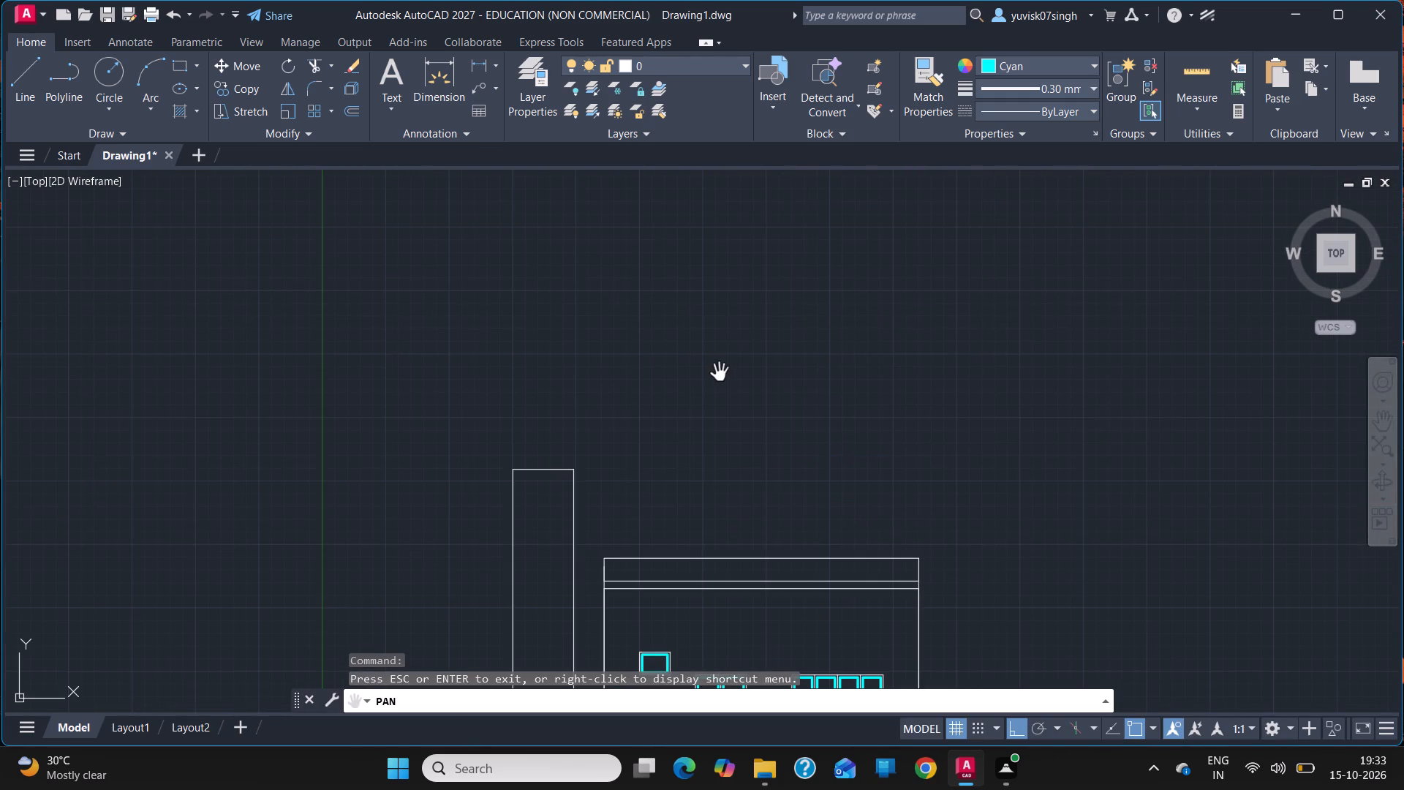
drag(719, 373, 802, 219)
ctrl+scroll(802, 219, up, 2)
drag(540, 384, 634, 259)
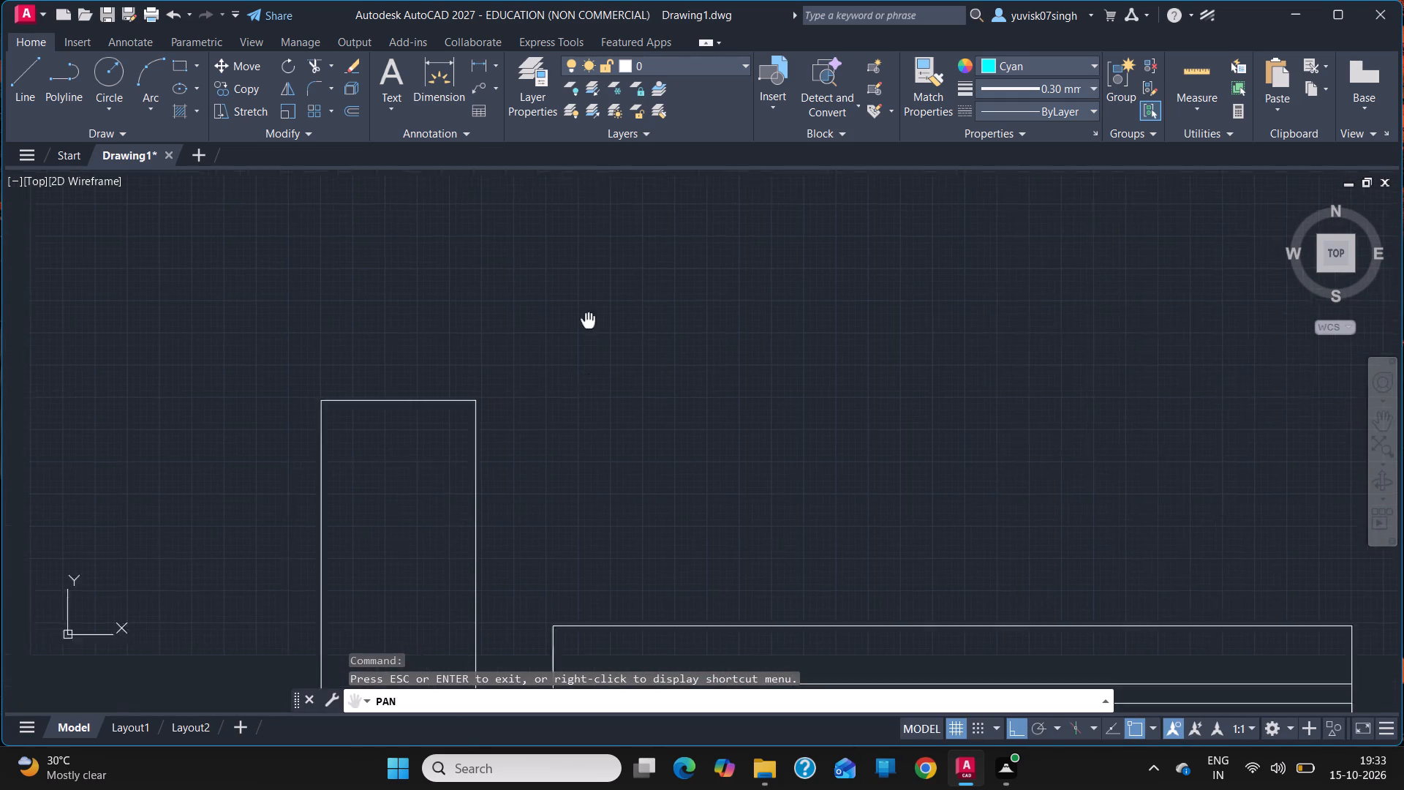
drag(634, 259, 661, 197)
drag(709, 313, 769, 195)
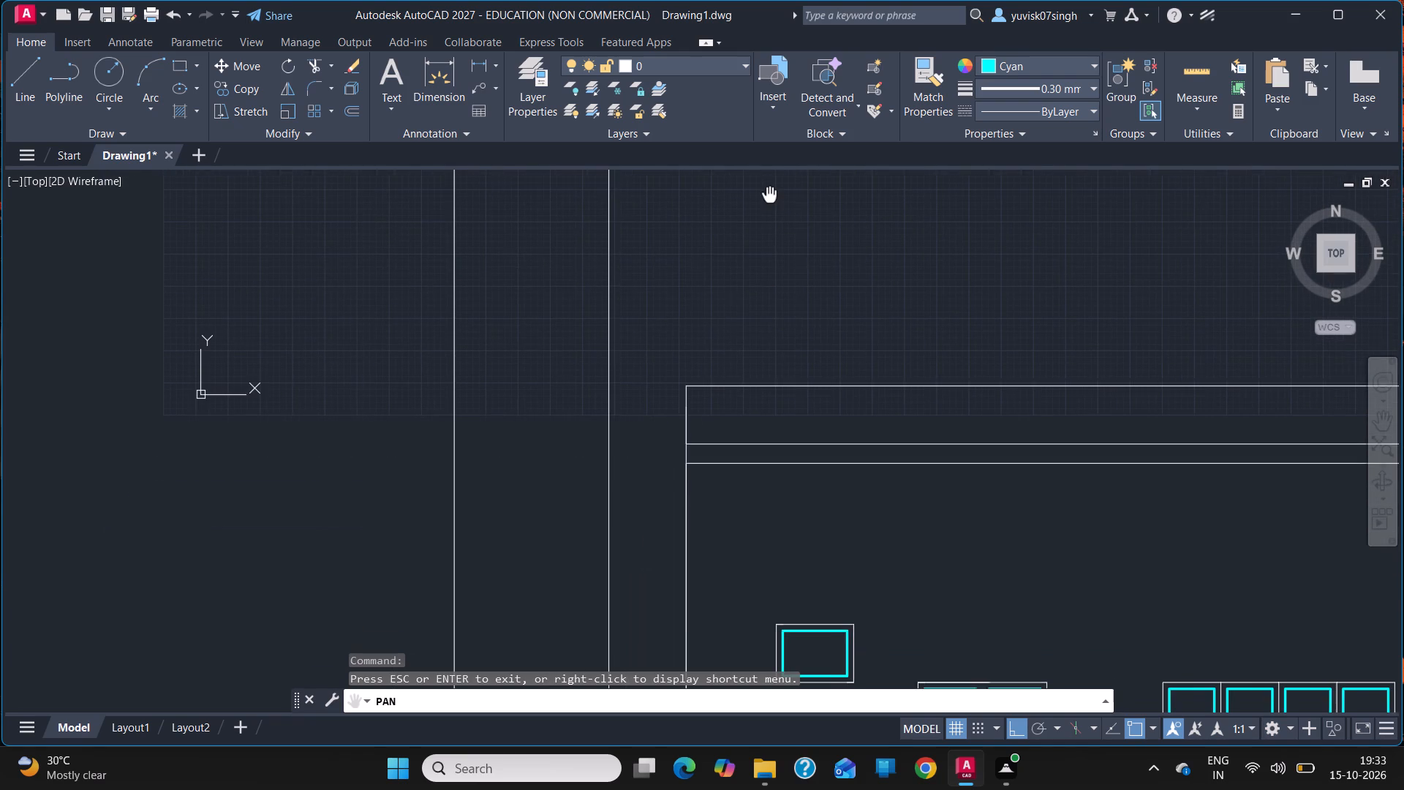
drag(769, 195, 770, 195)
ctrl+scroll(770, 195, down, 1)
drag(752, 221, 752, 241)
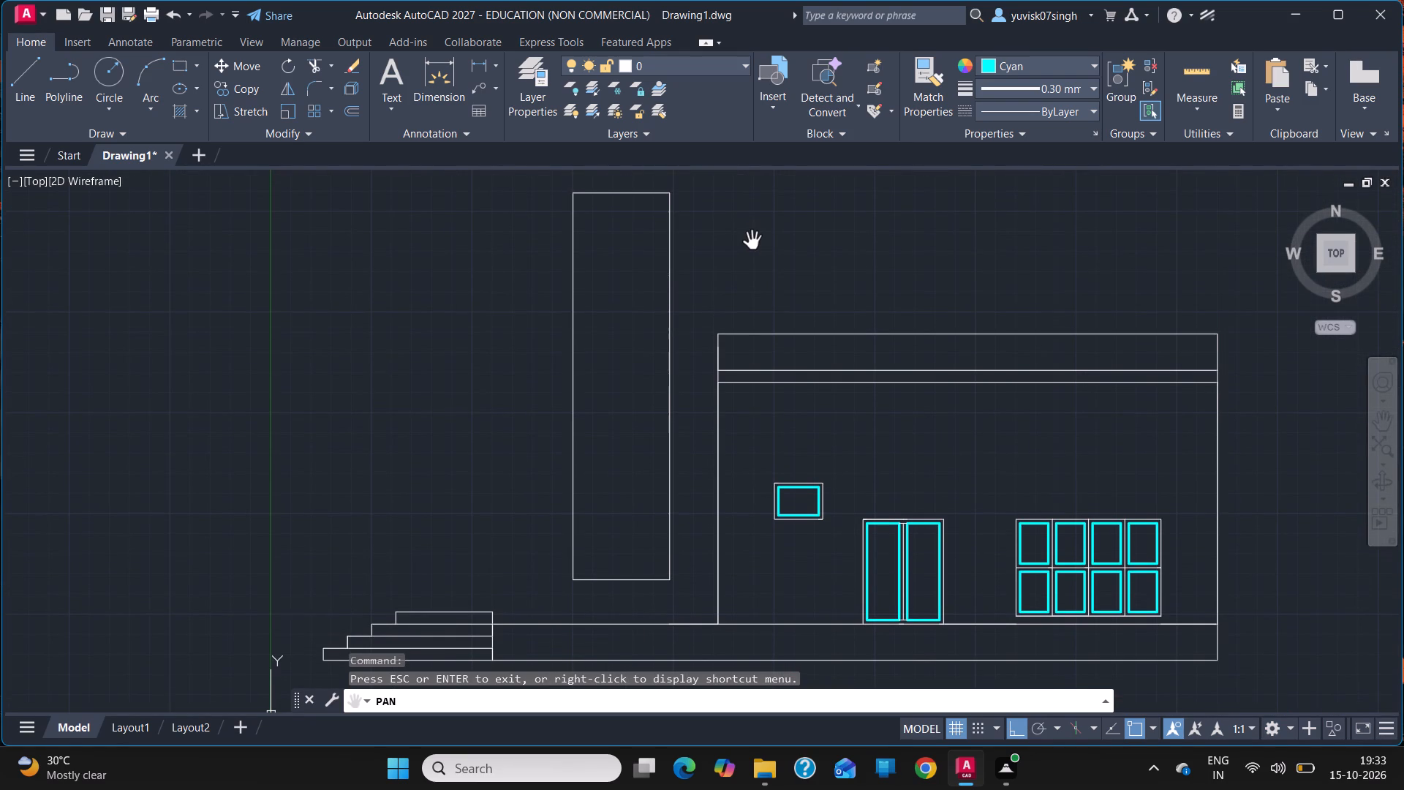
key(Escape)
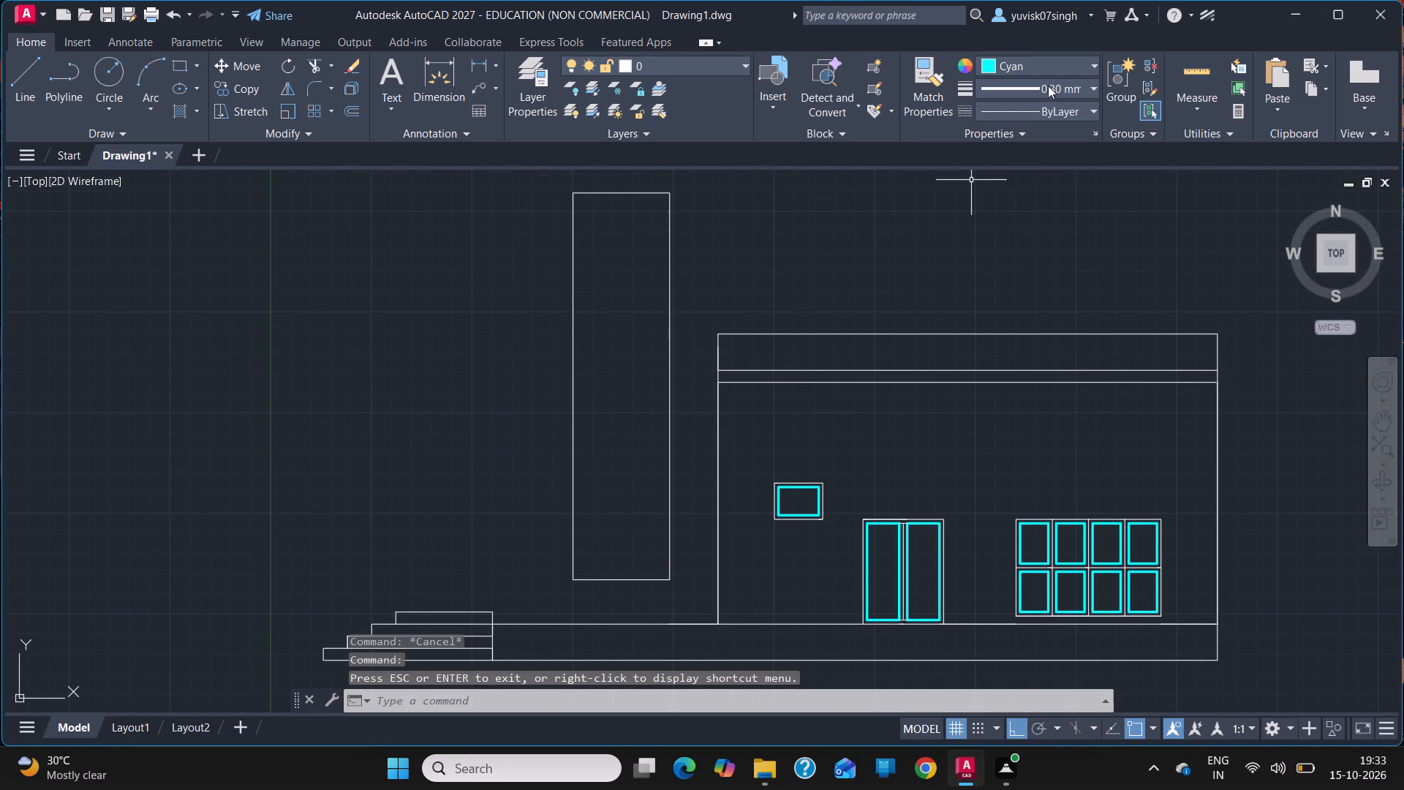
click(1054, 81)
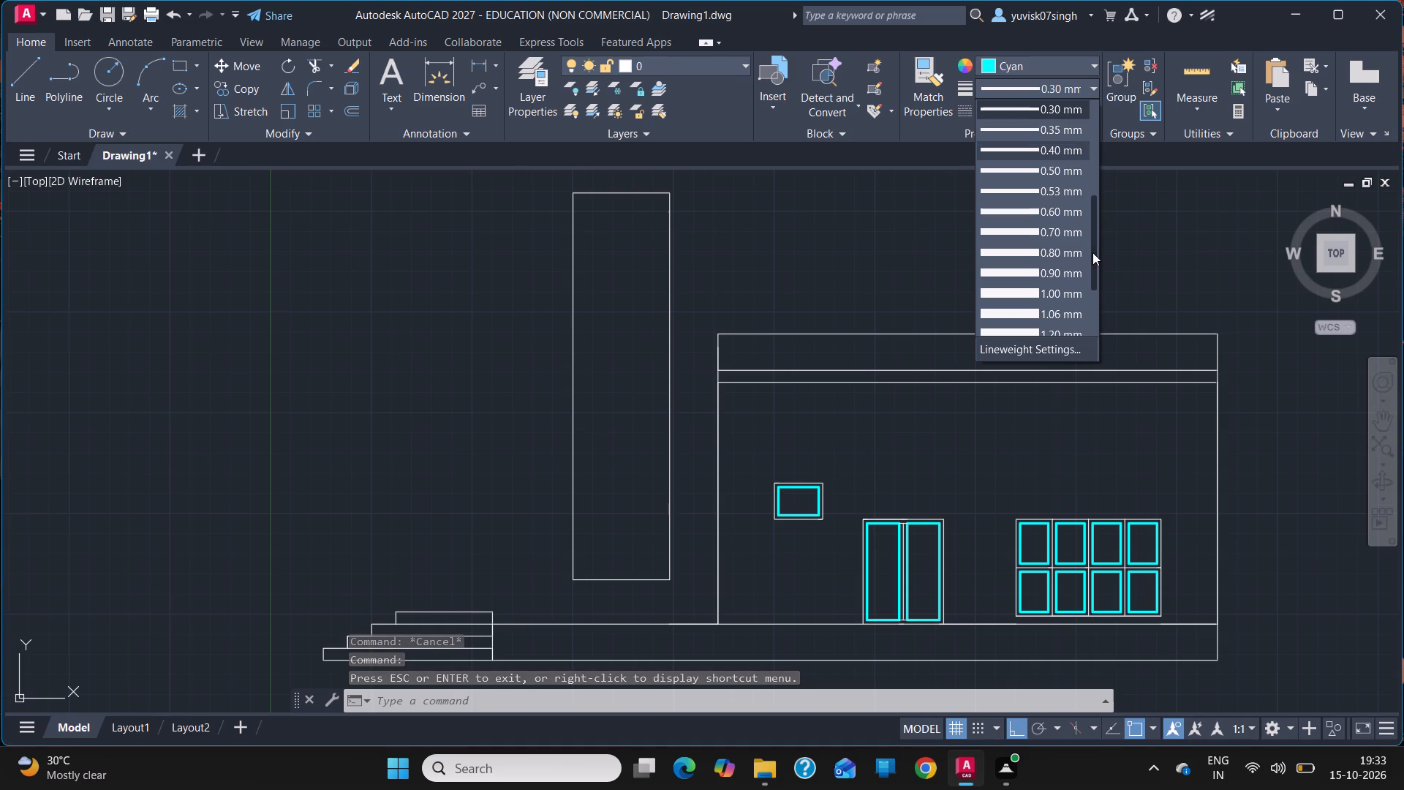
drag(1091, 249, 1088, 50)
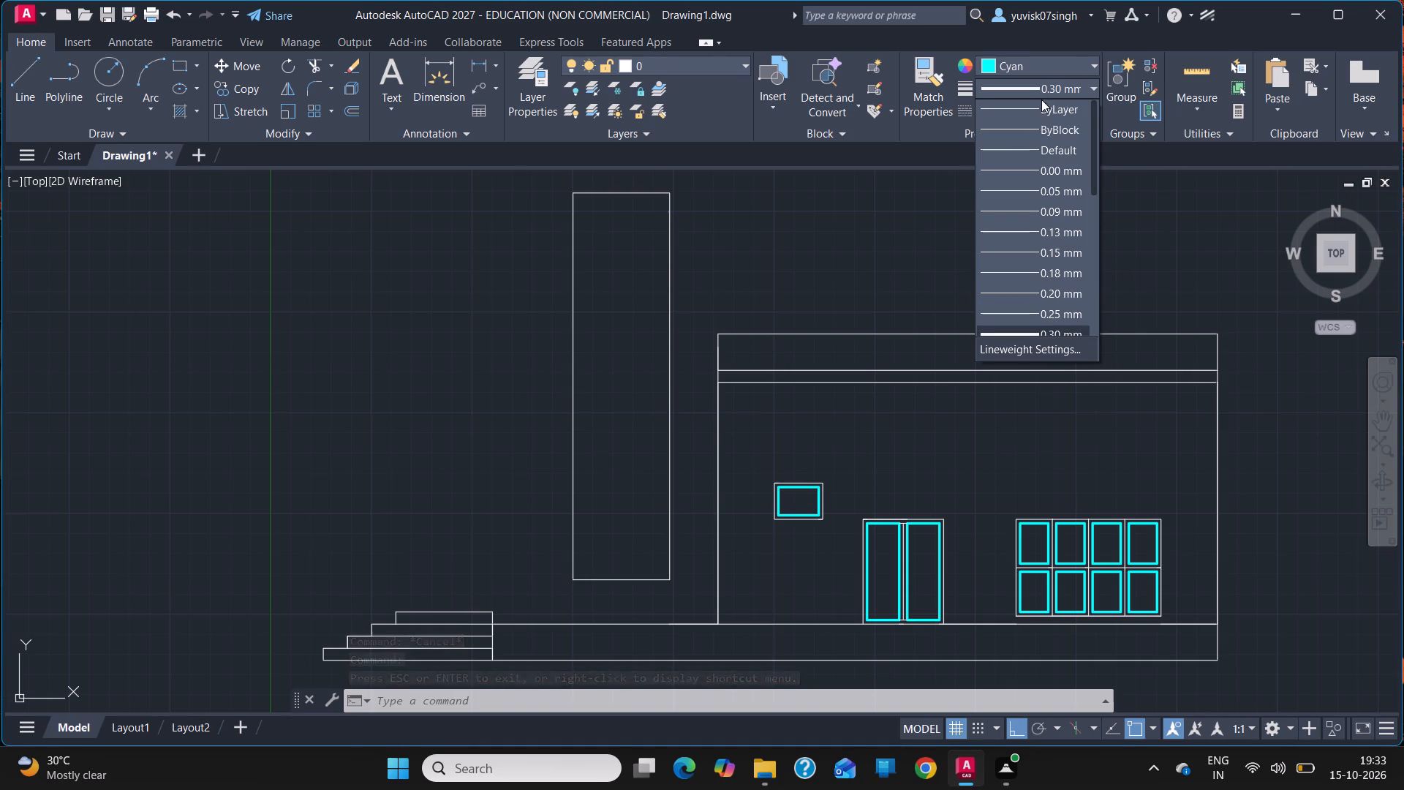
click(1047, 105)
click(1052, 67)
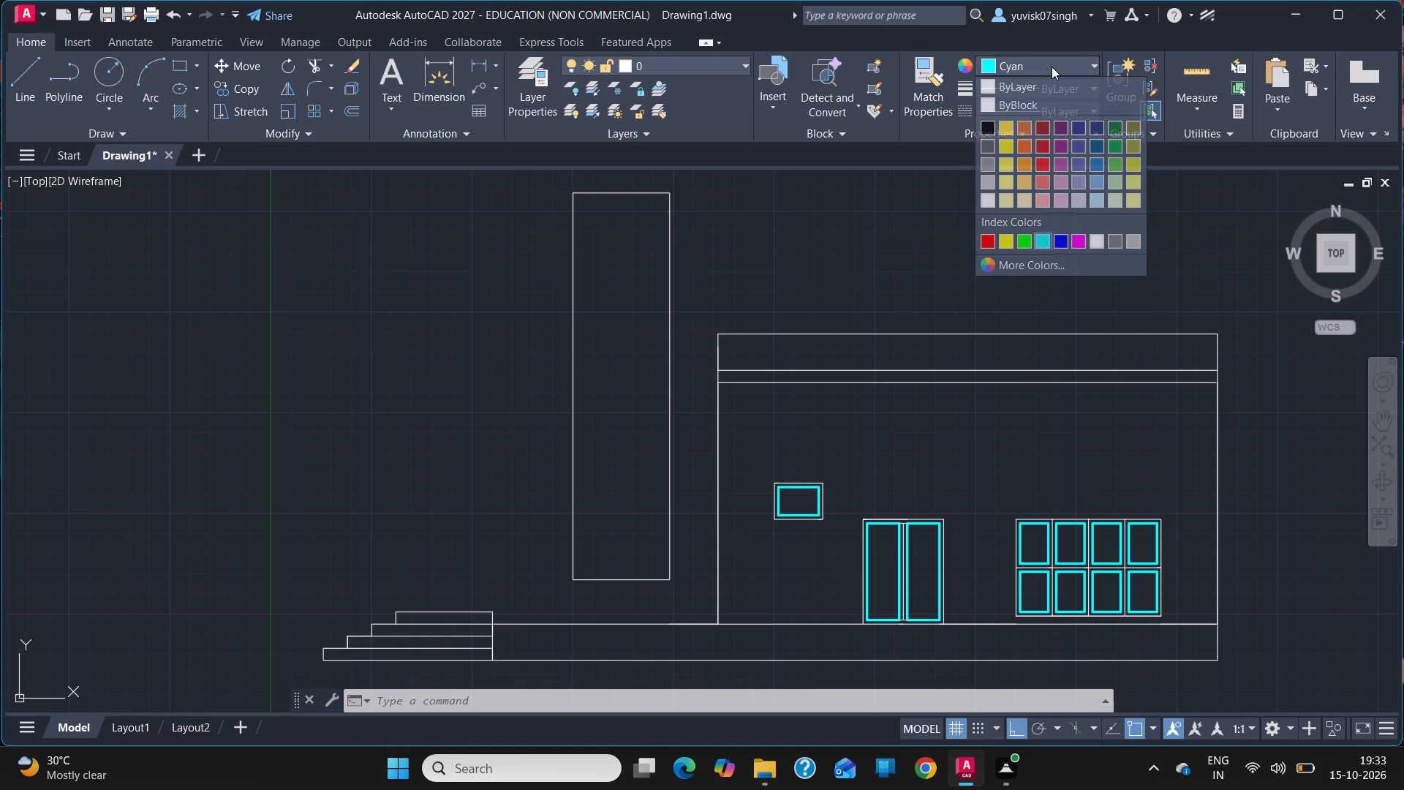
click(1012, 83)
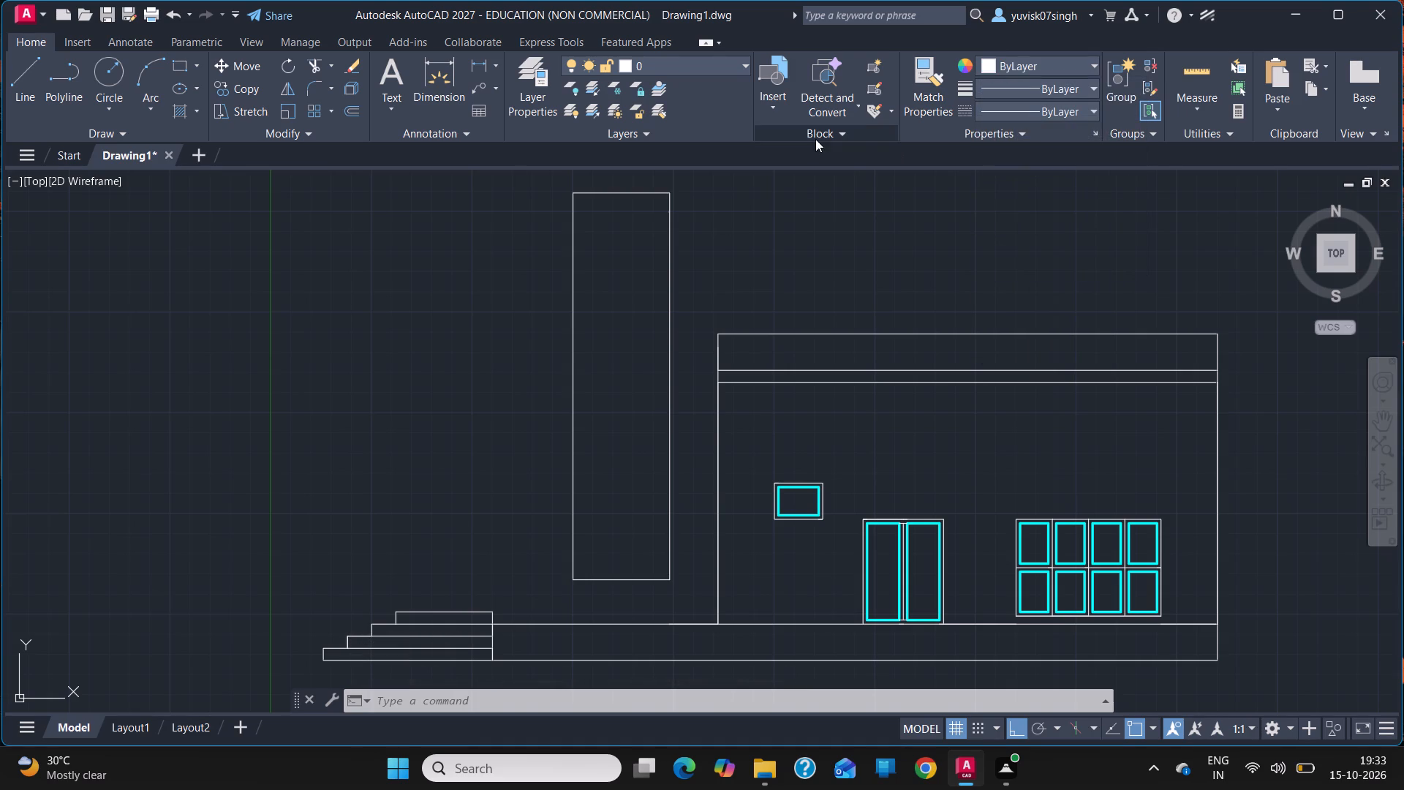
Draw guide lines from the tall rectangle's upper left corner, 50 to the right along its top edge and 50 down.
click(20, 76)
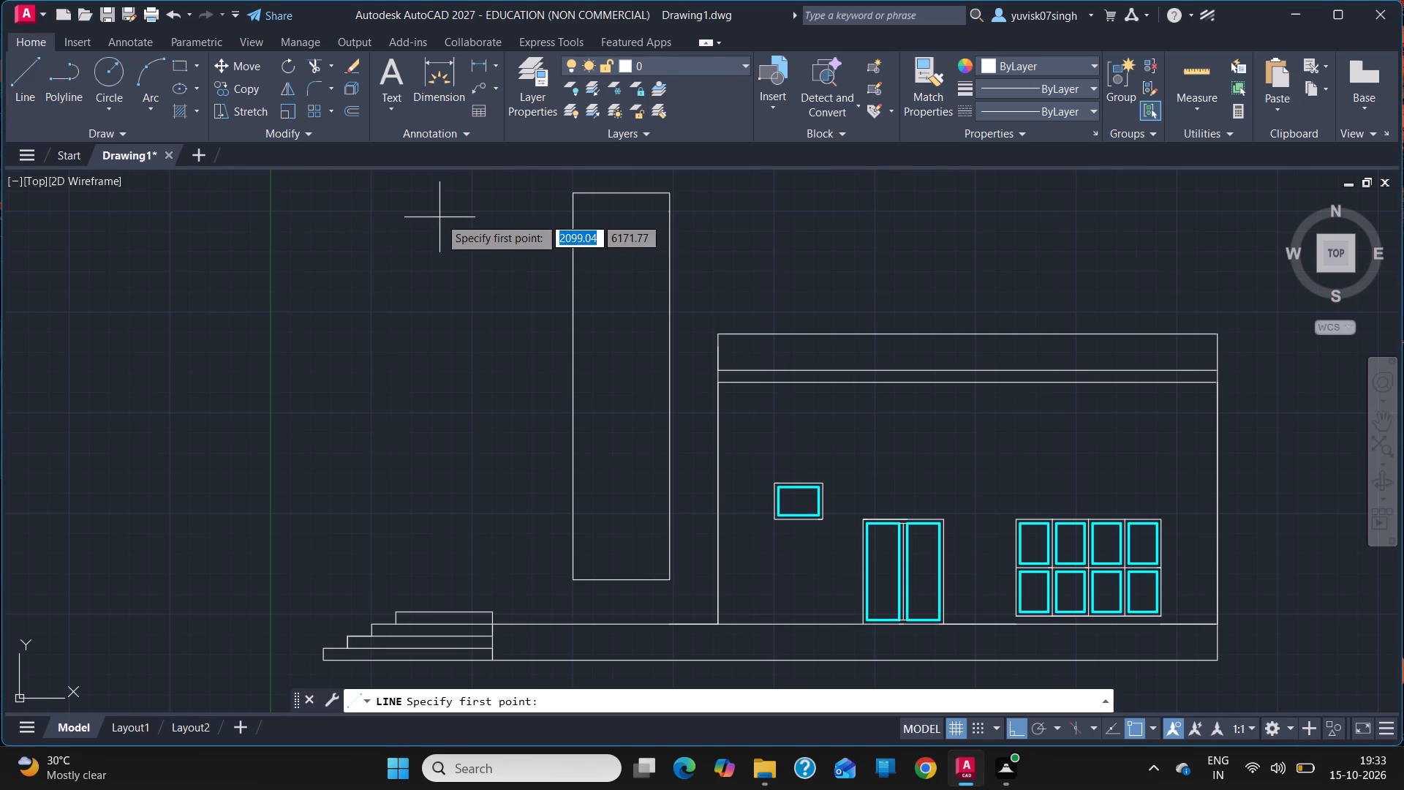
click(570, 191)
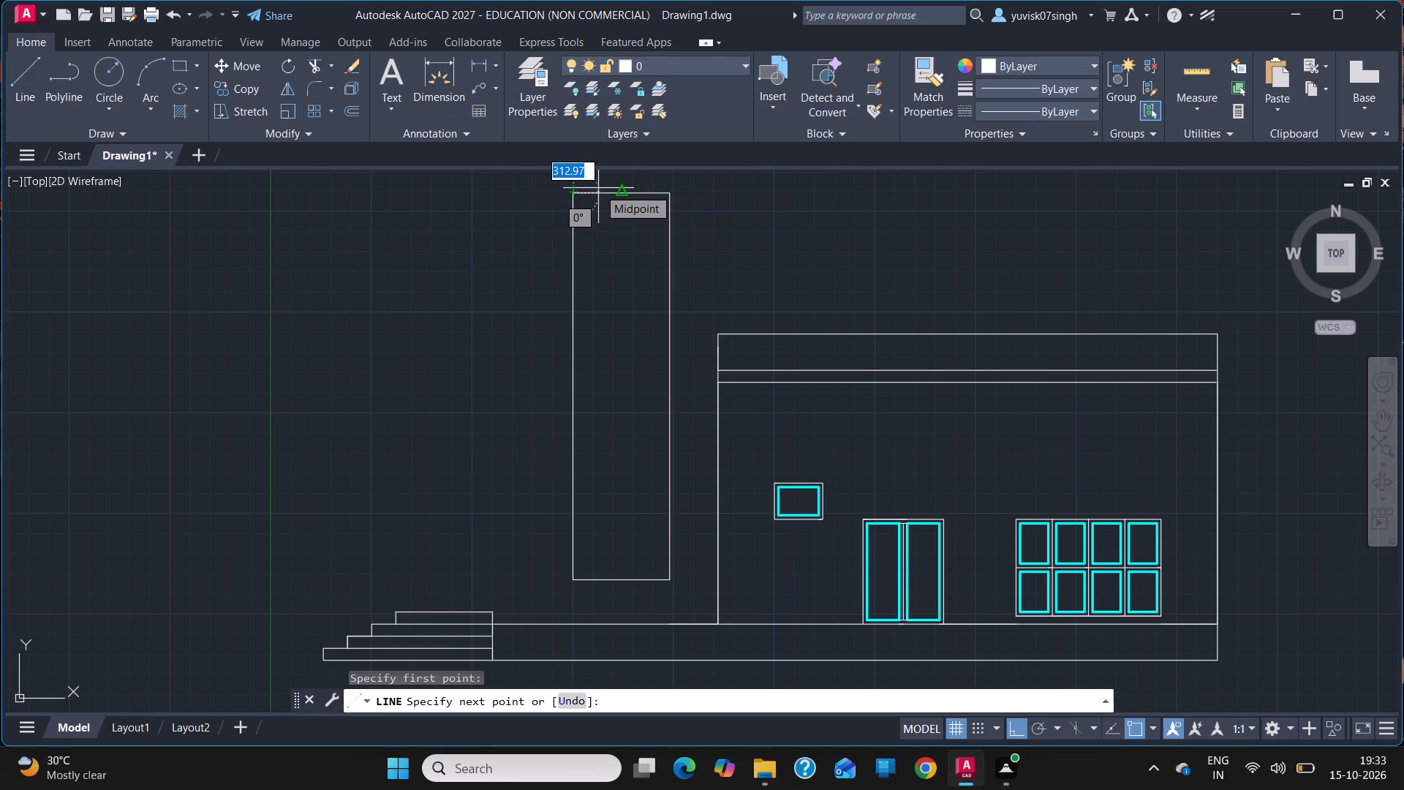
text(75)
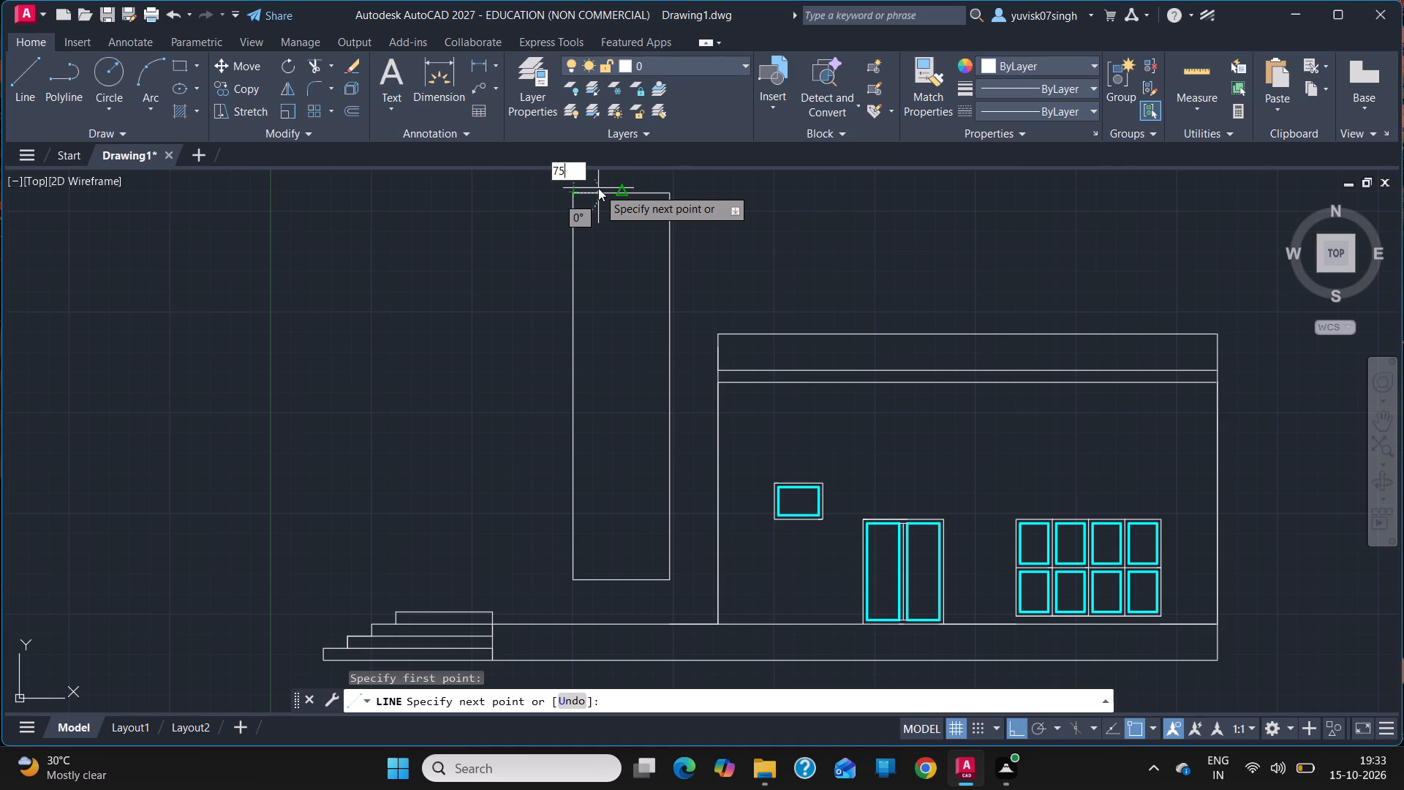
key(BackSpace)
key(BackSpace)
text(50)
key(Return)
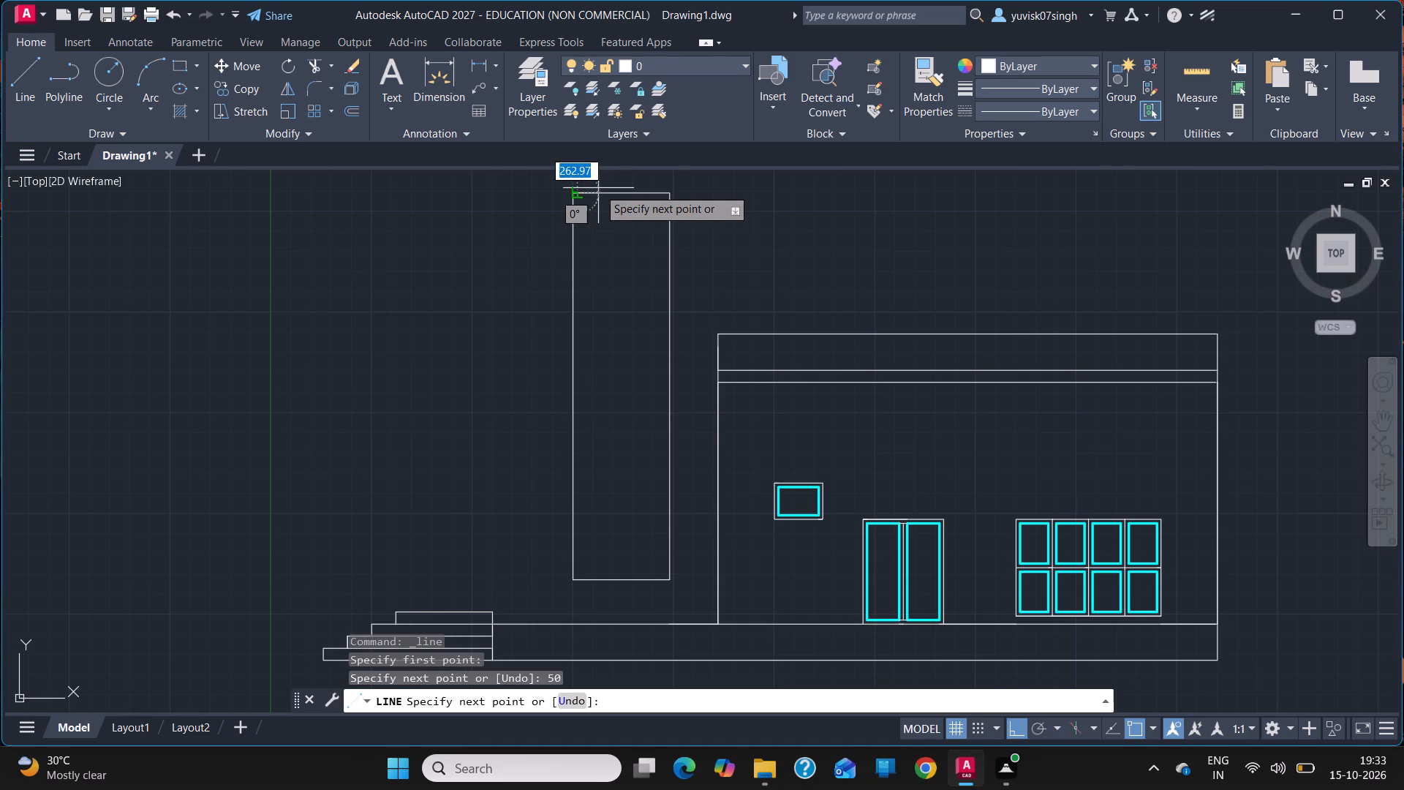
text(50)
key(Return)
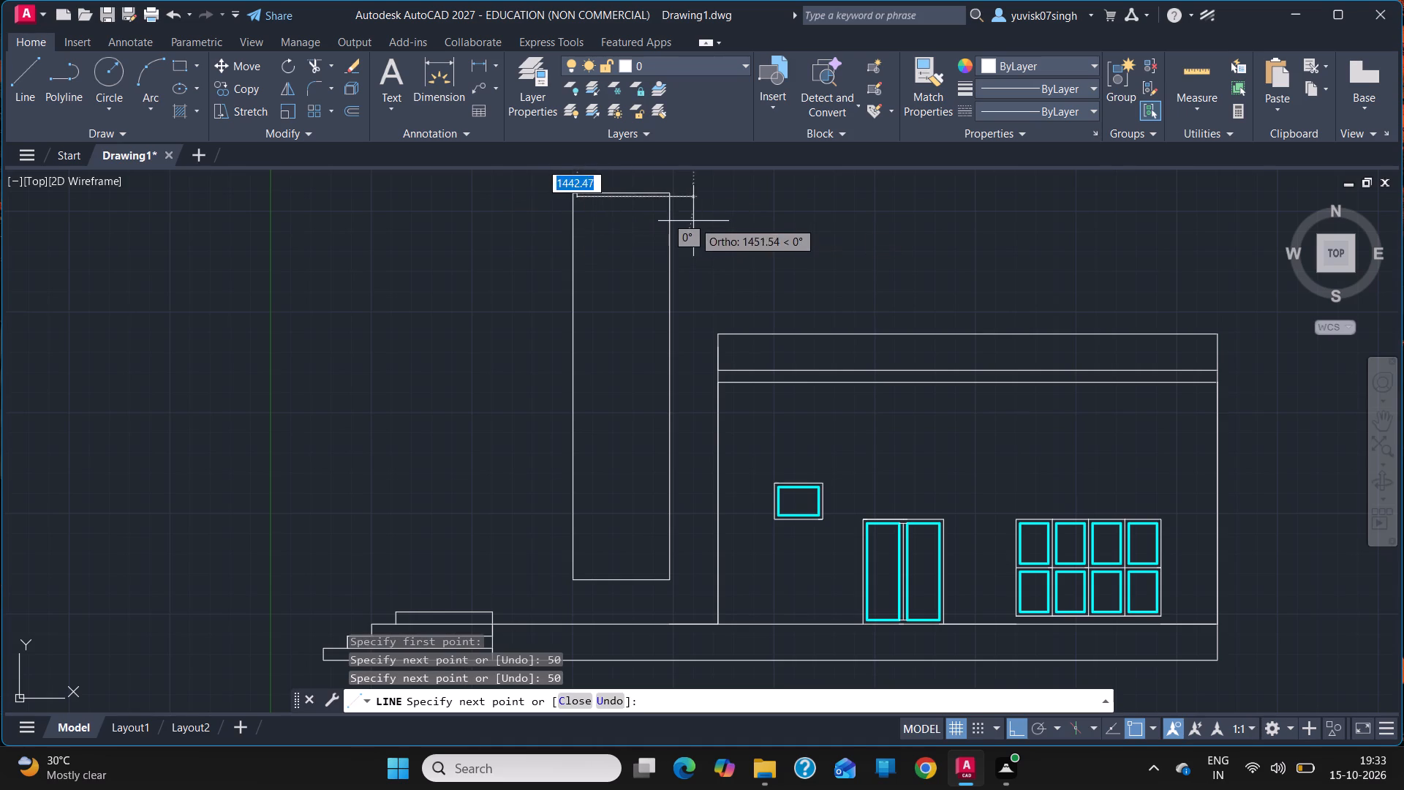
key(Escape)
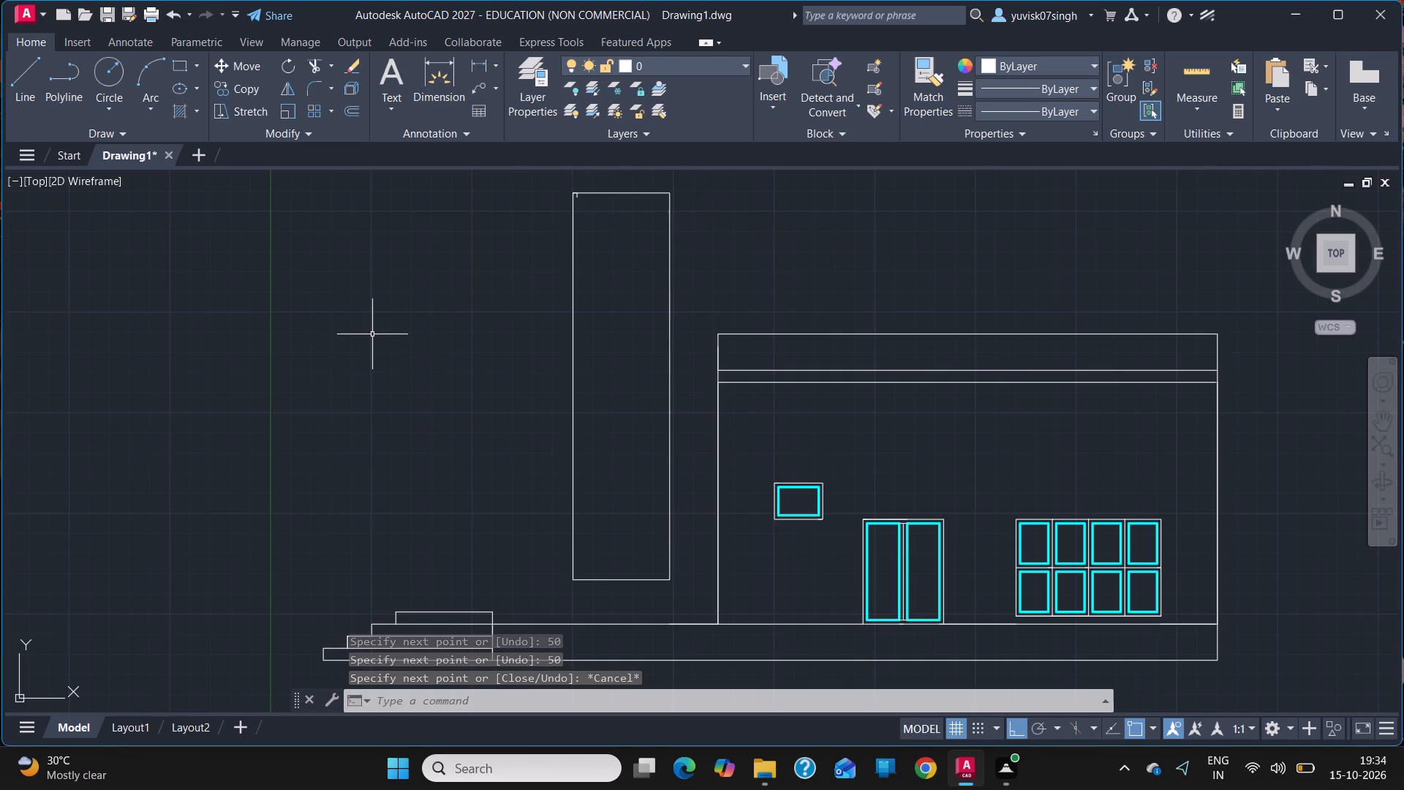
click(11, 108)
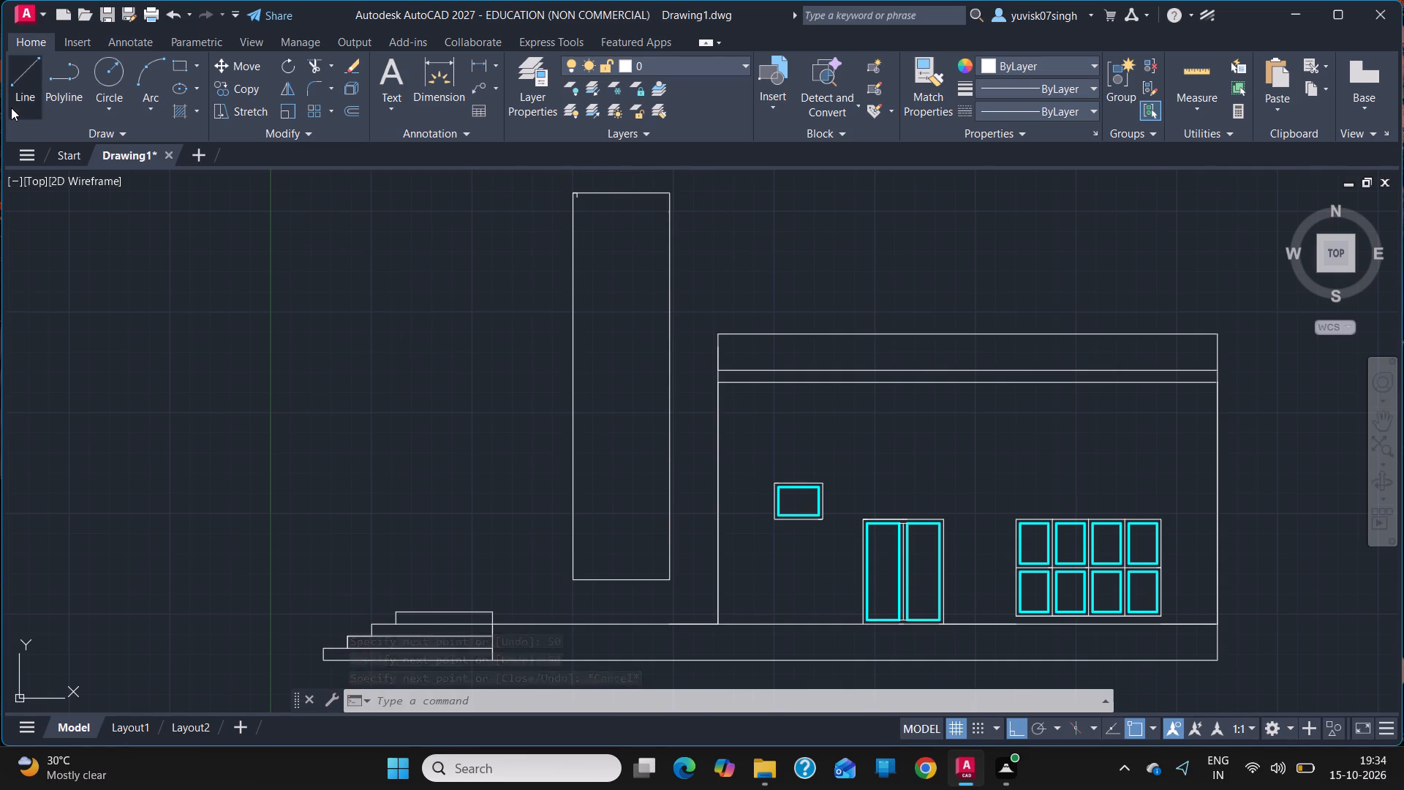
key(Escape)
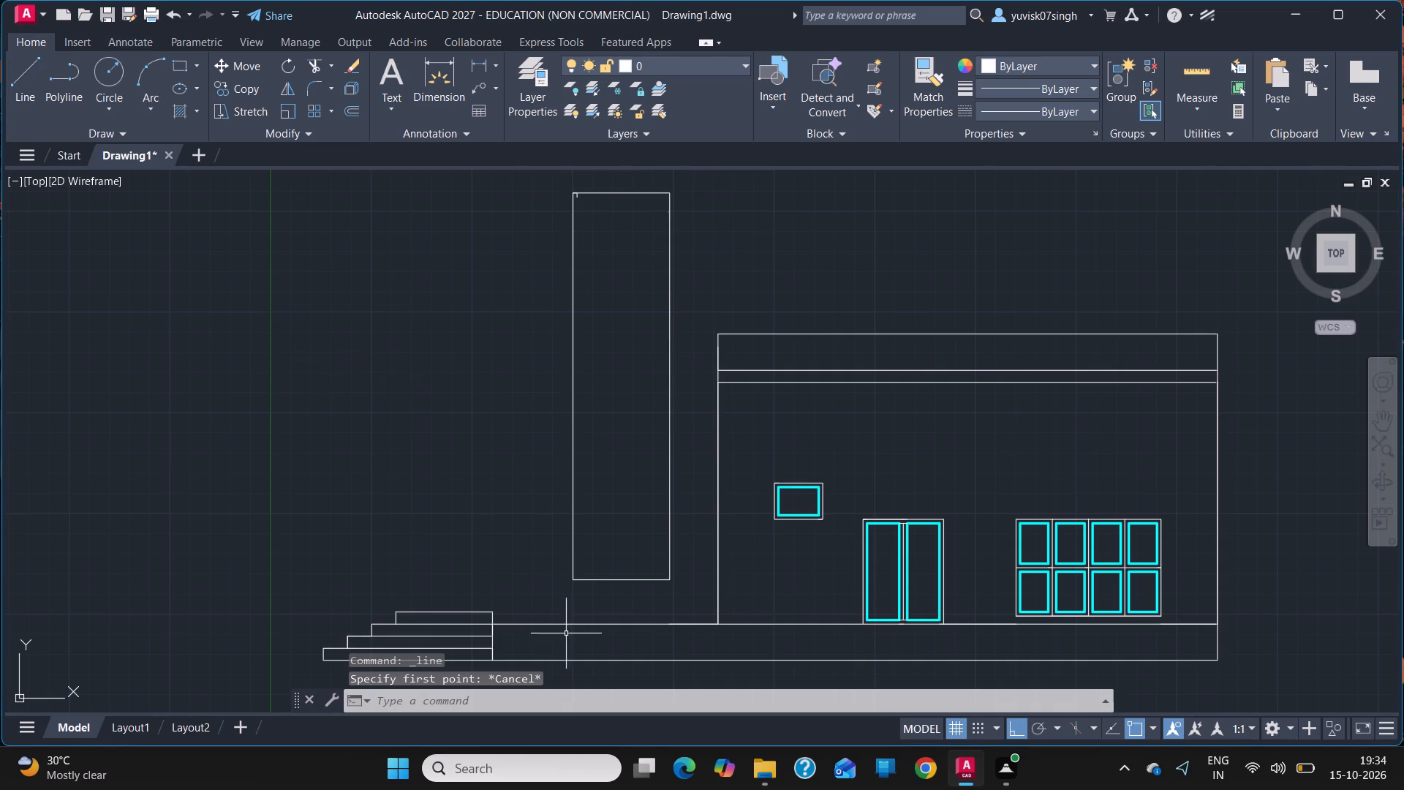
Set the lineweight of the tall rectangle's four edges to 0.30 mm.
drag(616, 606, 627, 418)
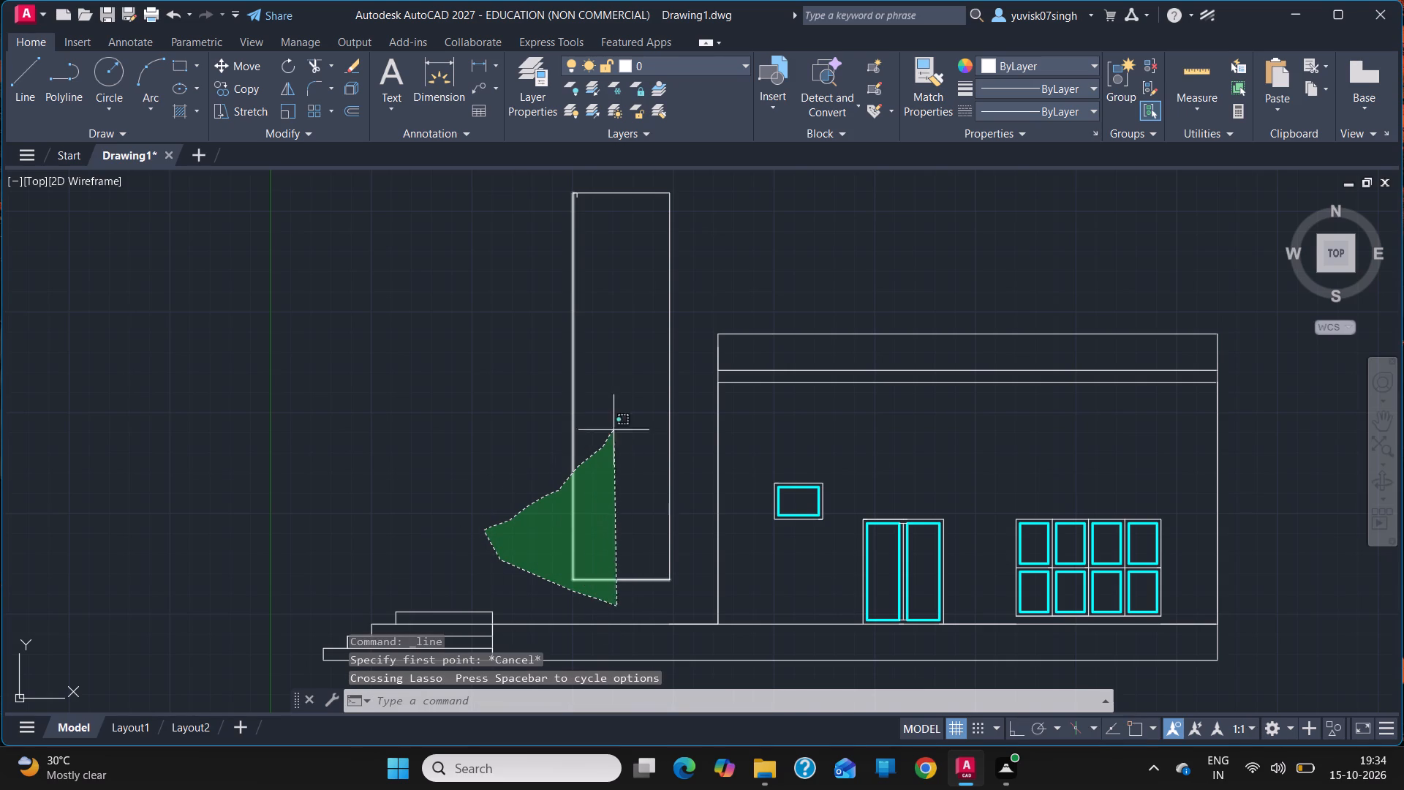
drag(627, 418, 670, 278)
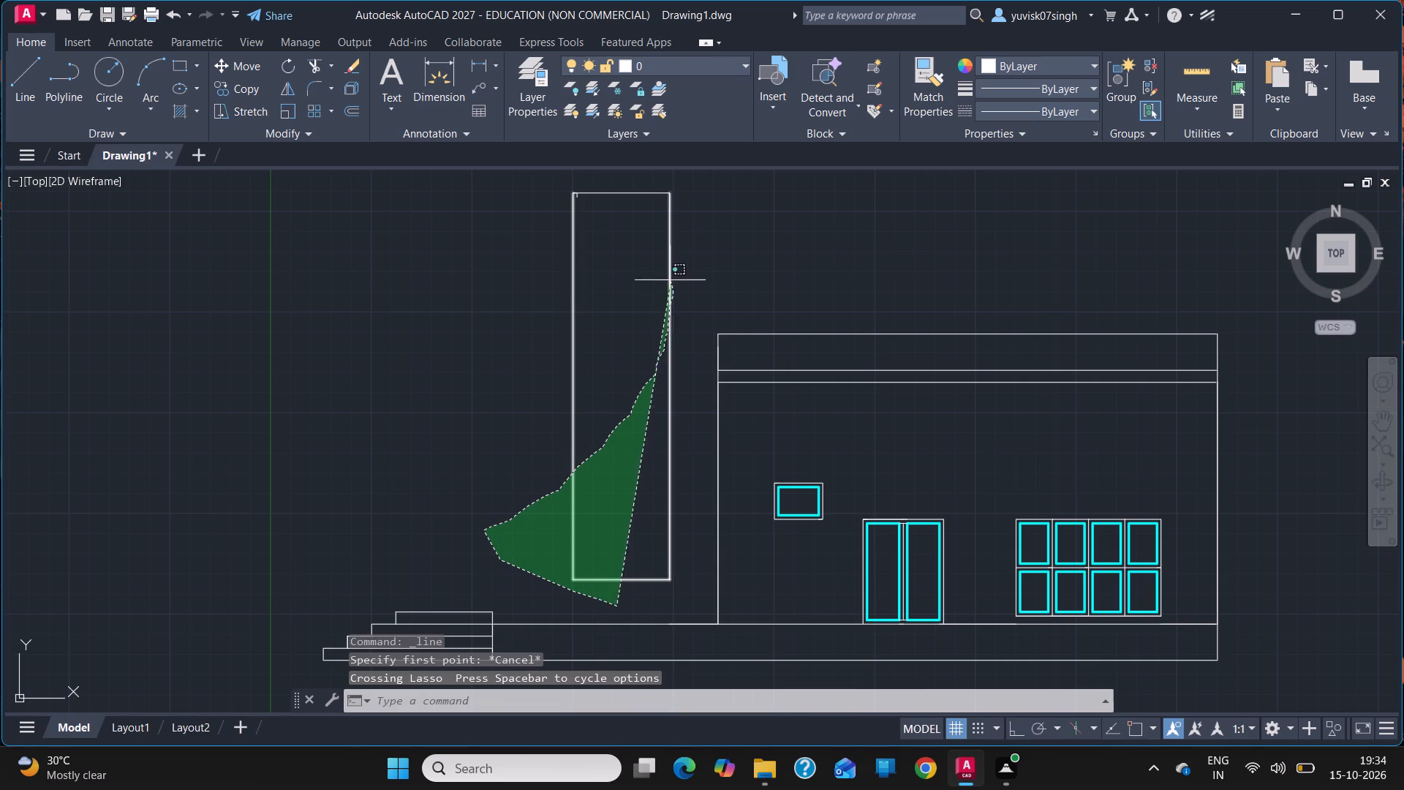
drag(670, 278, 647, 195)
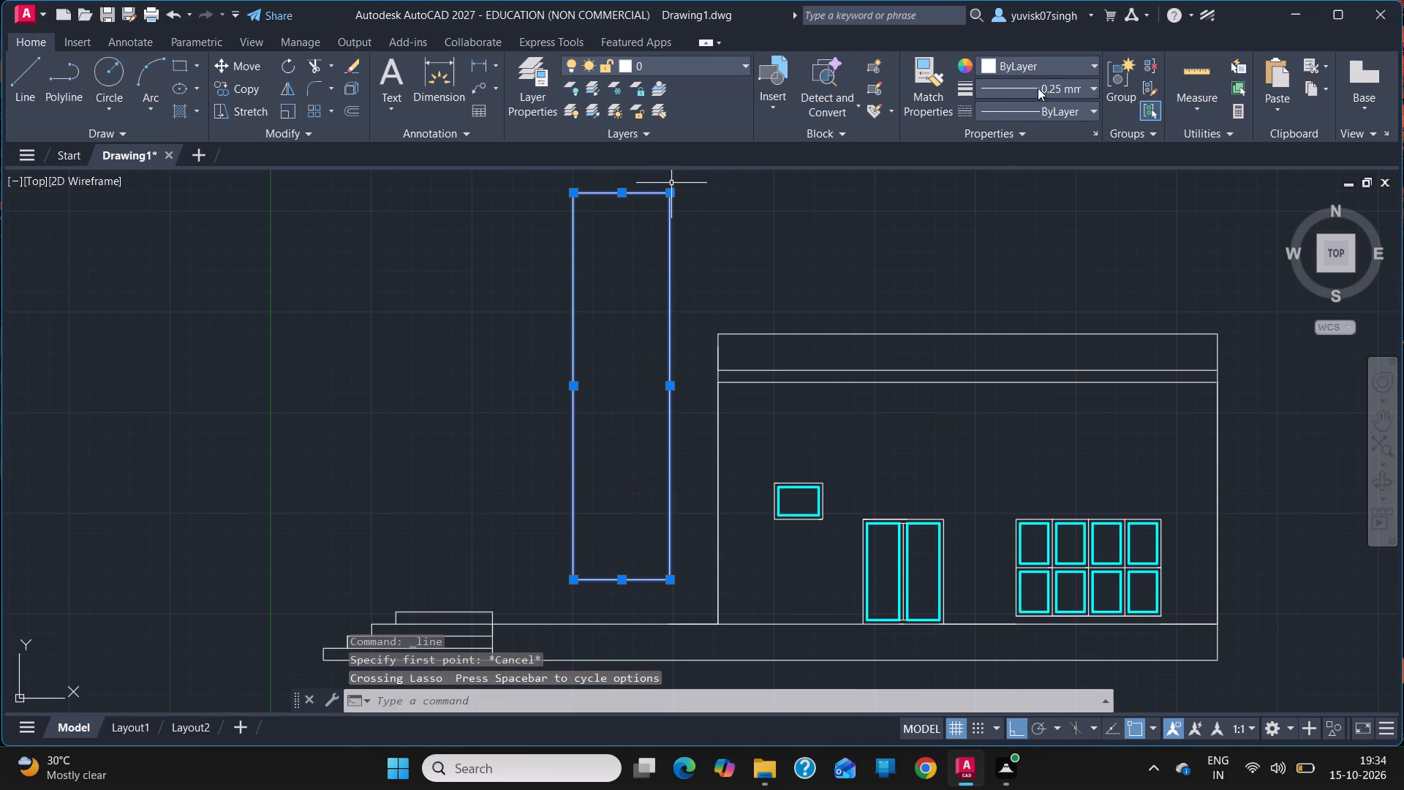
click(1048, 83)
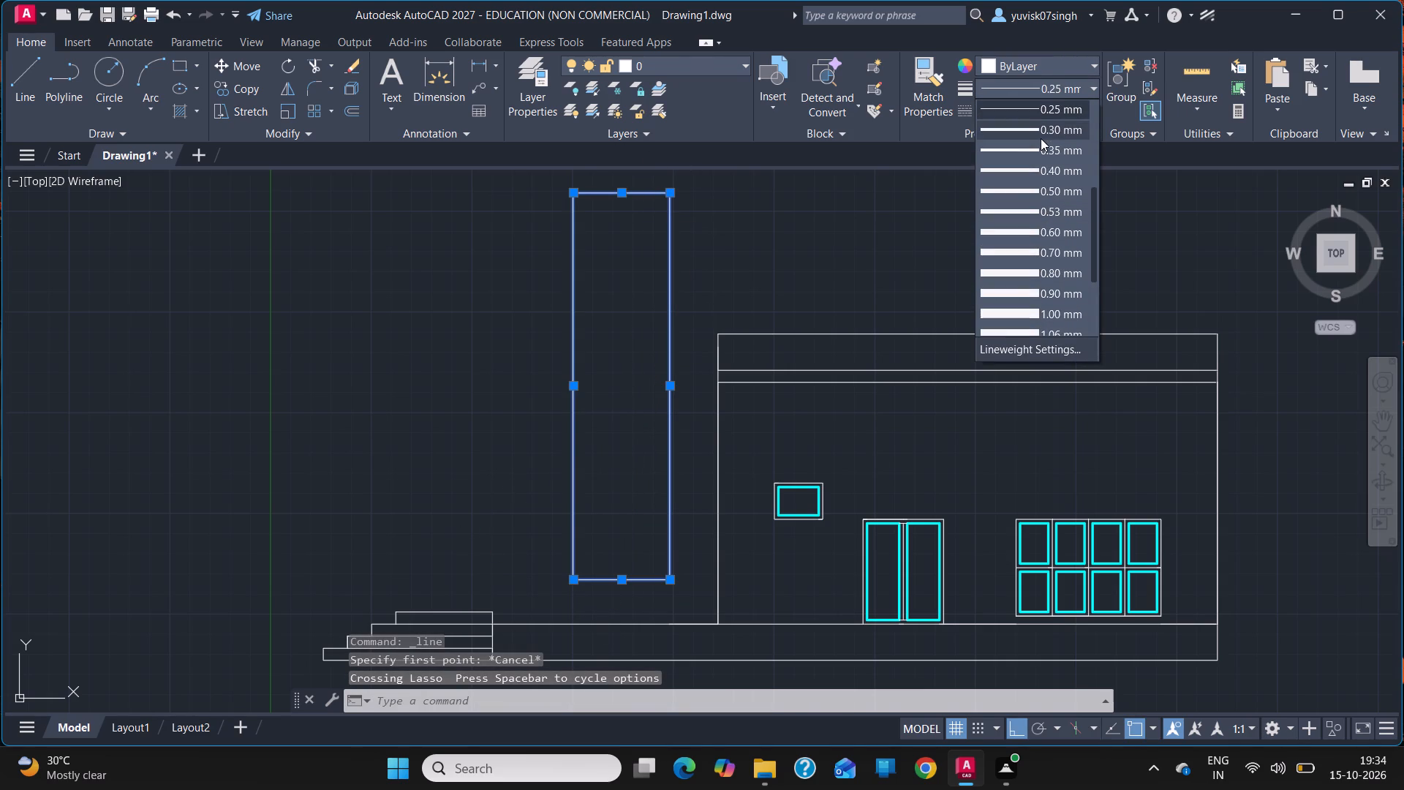
click(1040, 137)
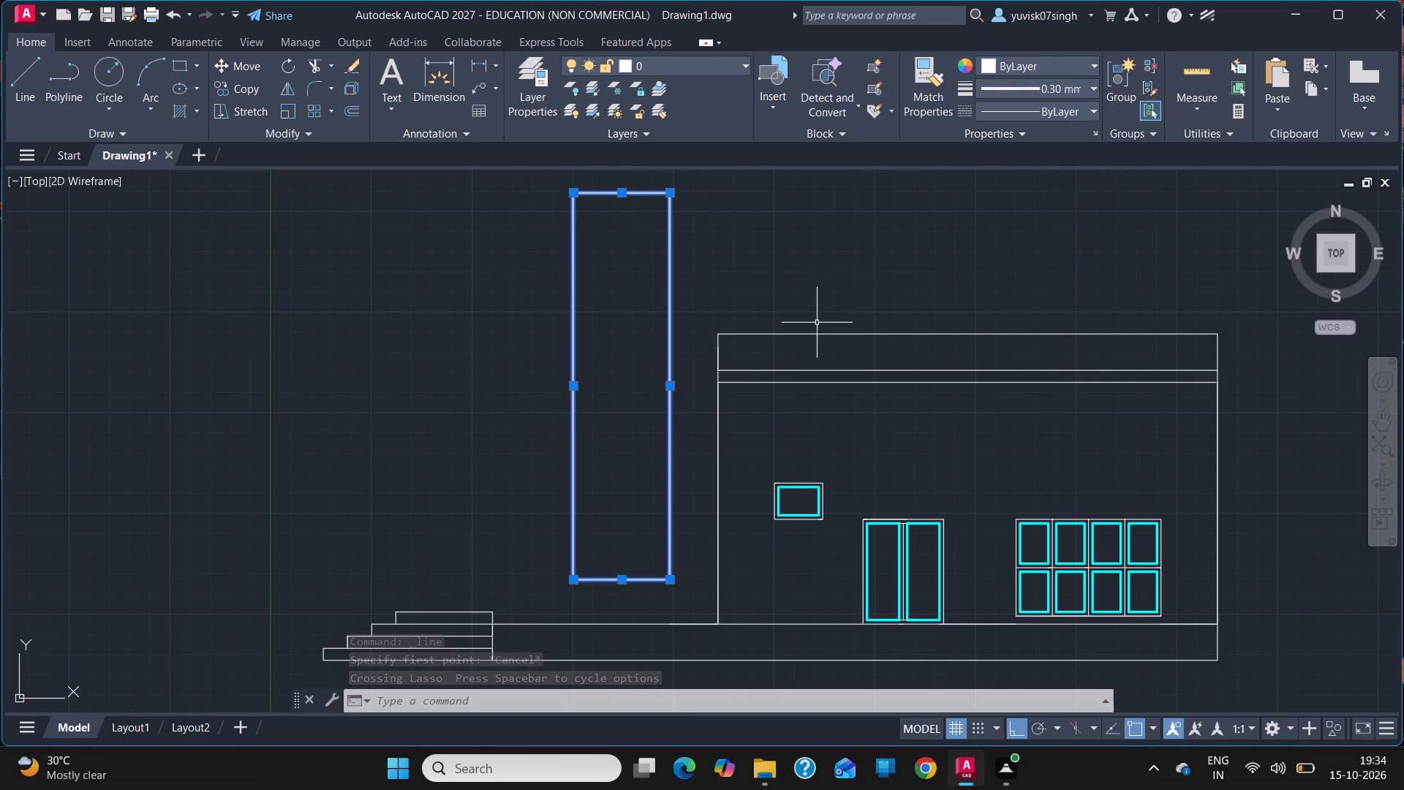
key(Escape)
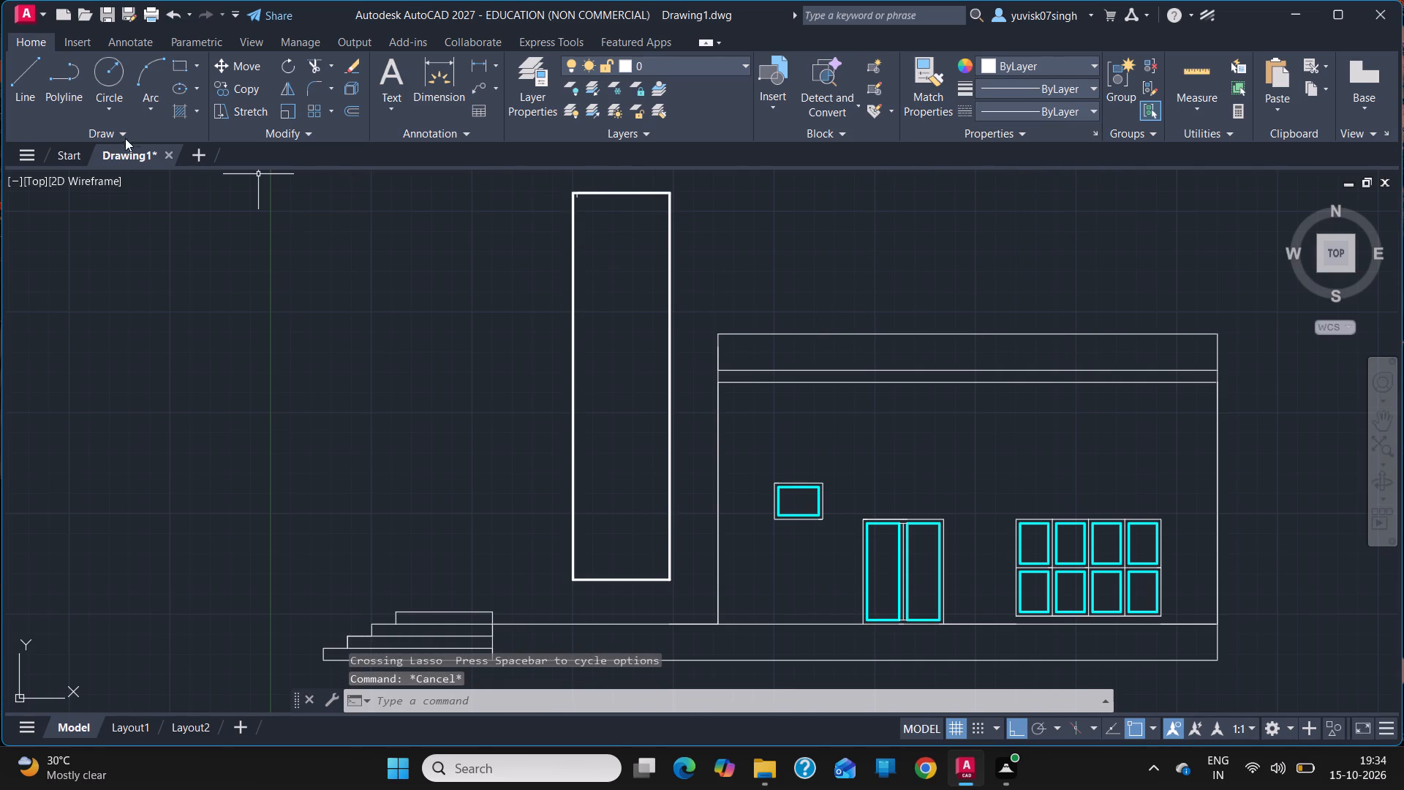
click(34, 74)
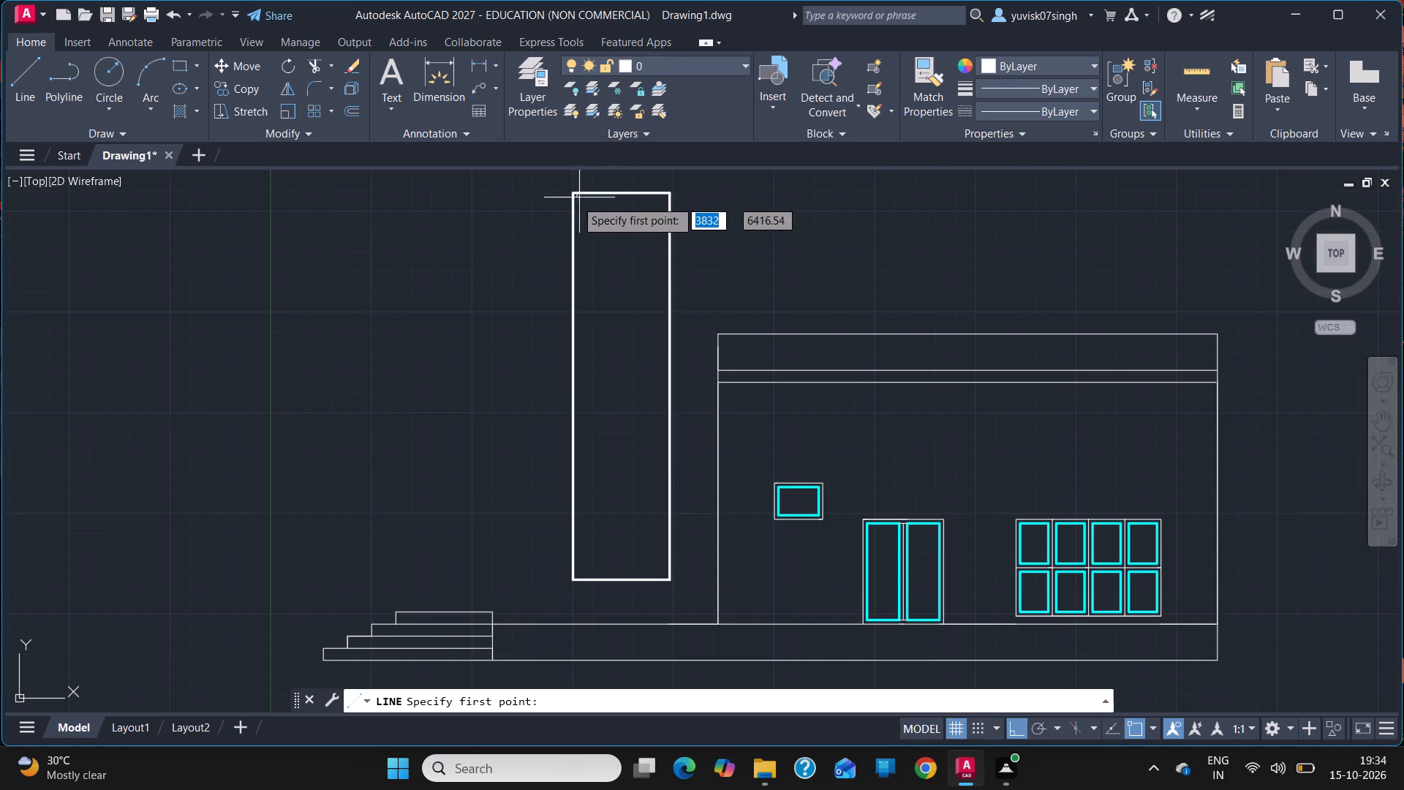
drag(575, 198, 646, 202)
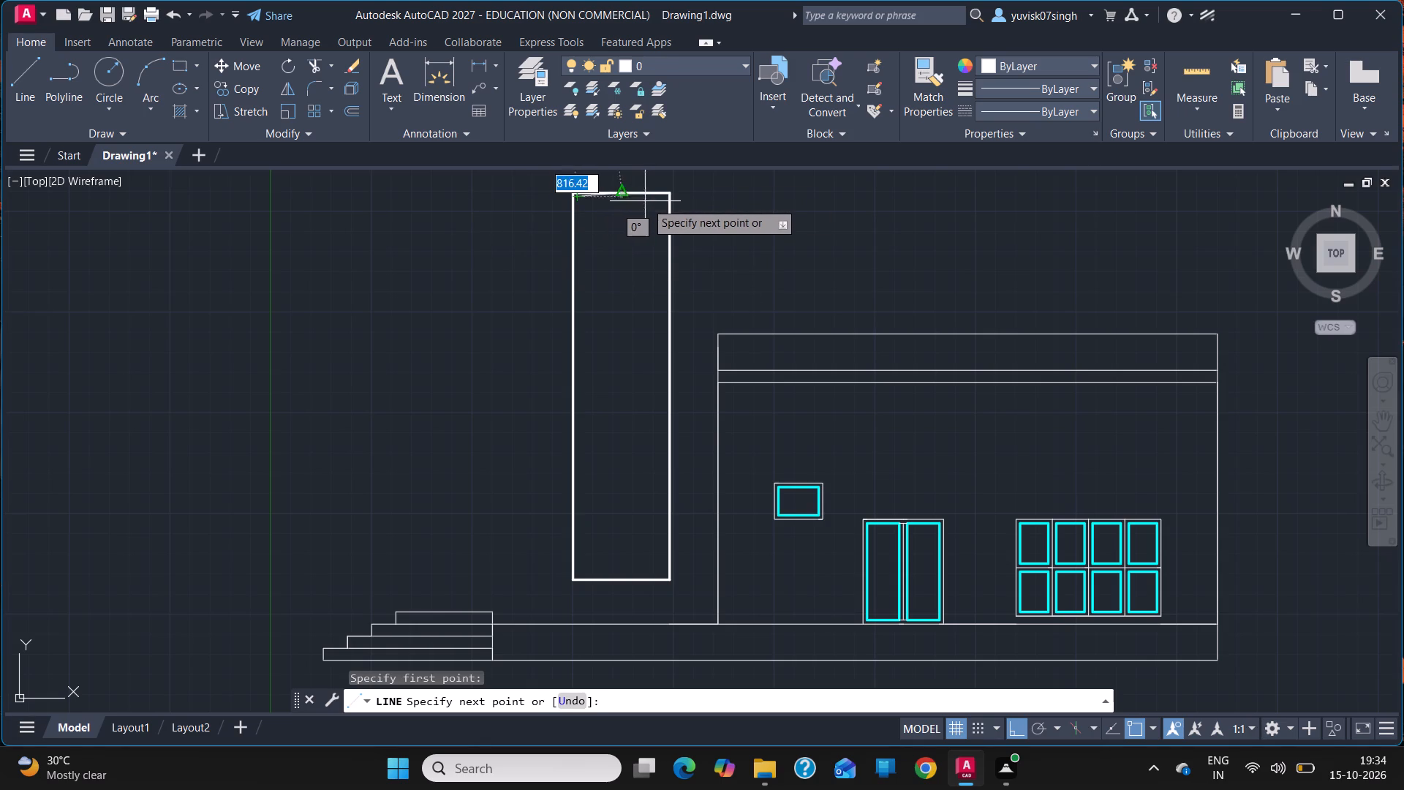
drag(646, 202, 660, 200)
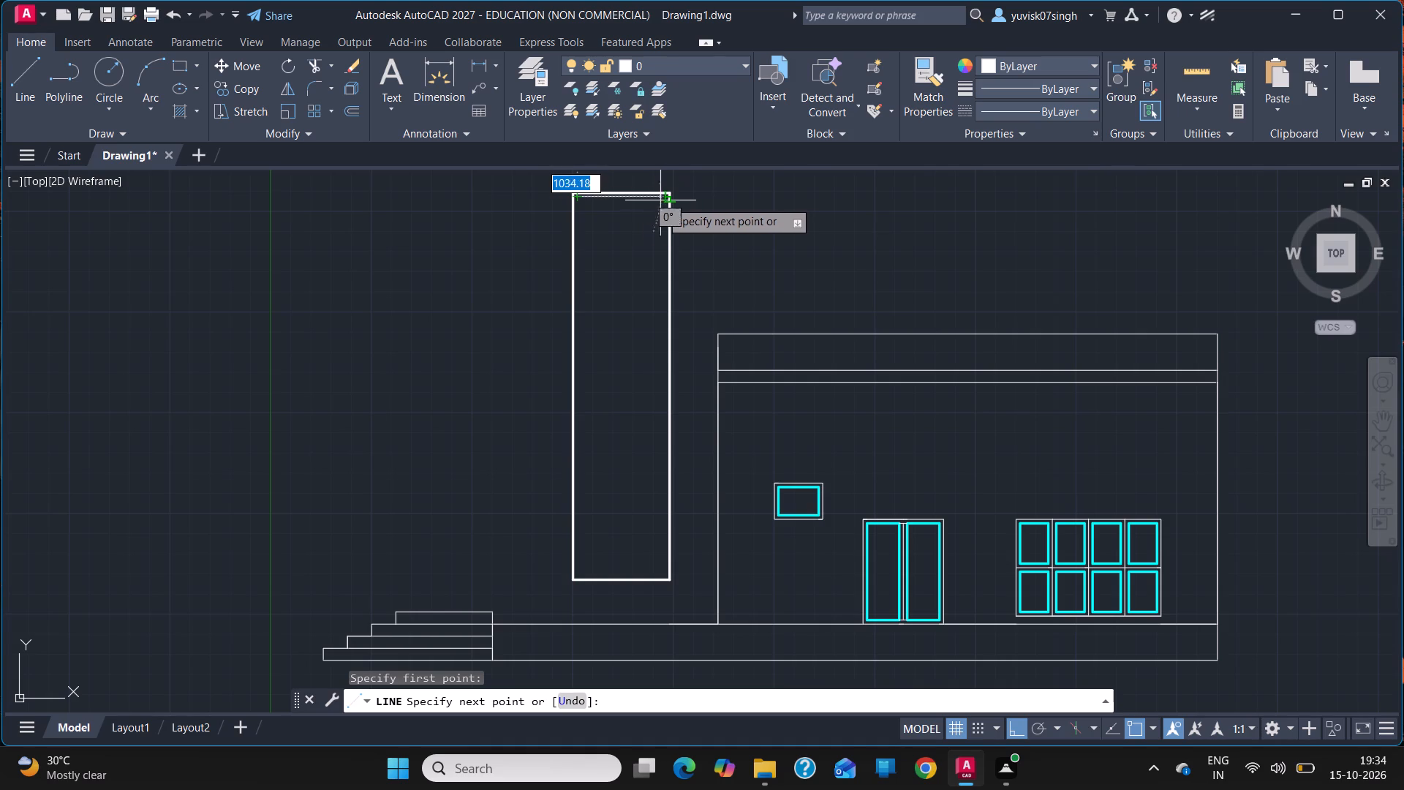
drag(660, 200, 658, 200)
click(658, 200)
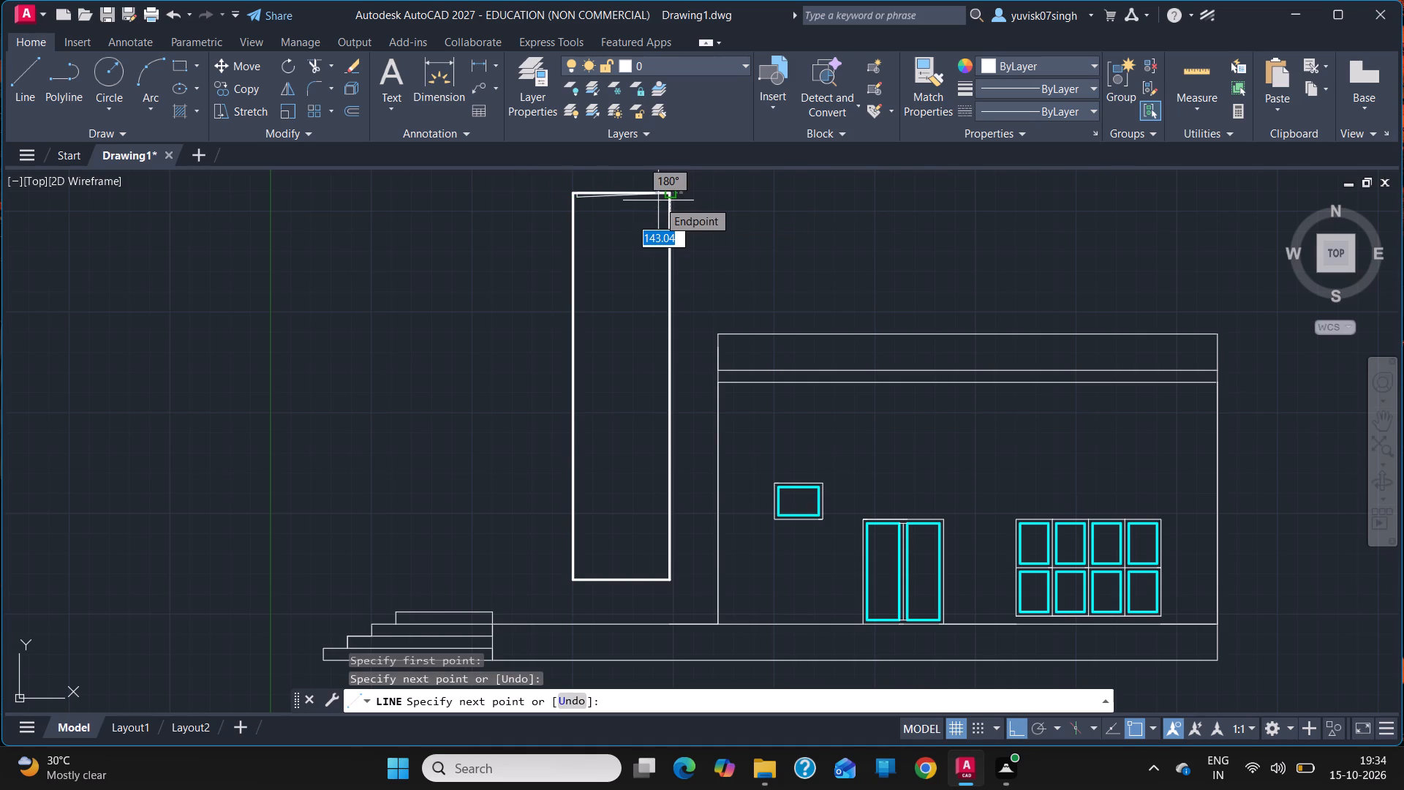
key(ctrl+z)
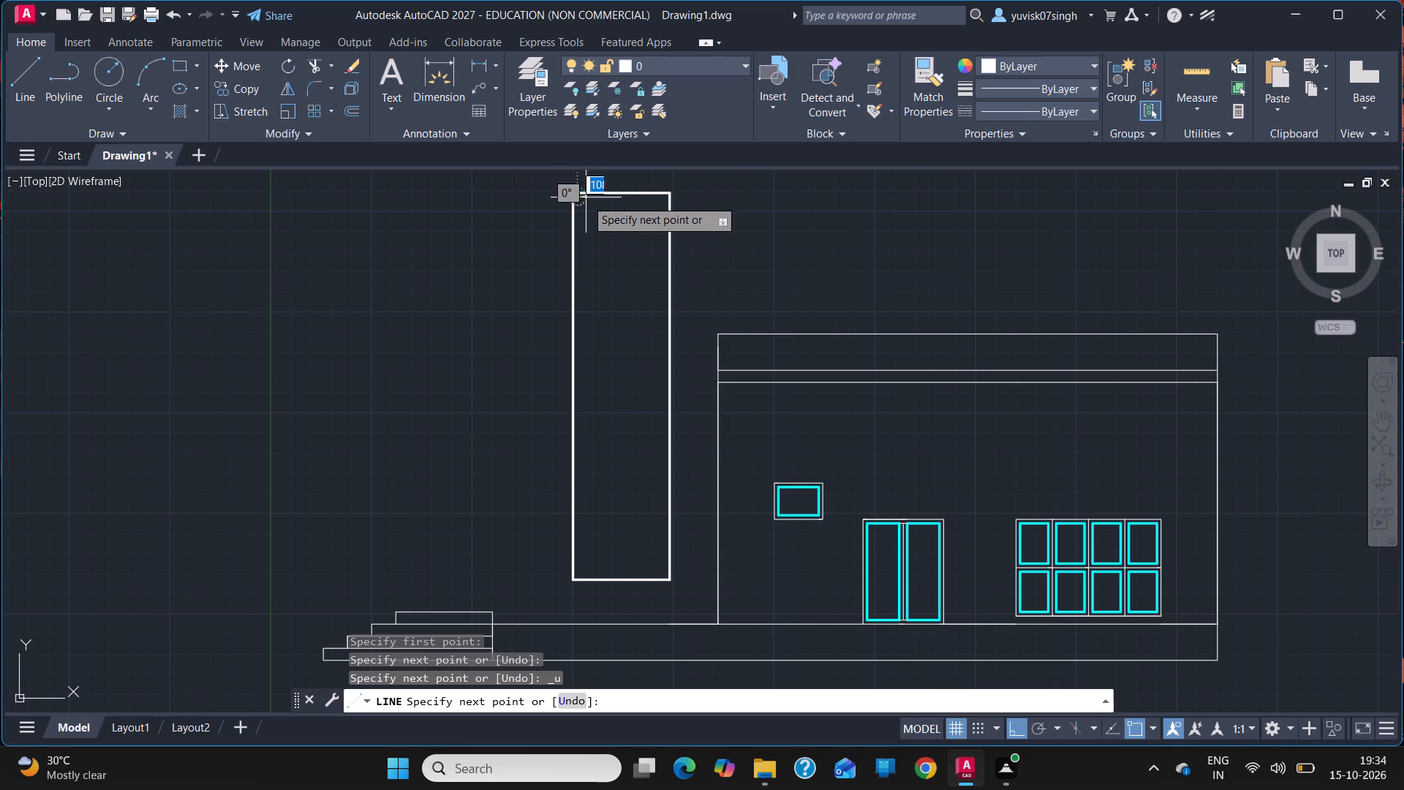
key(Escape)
Delete the short vertical guide line inside the tall rectangle's upper left corner.
ctrl+scroll(586, 205, up, 1)
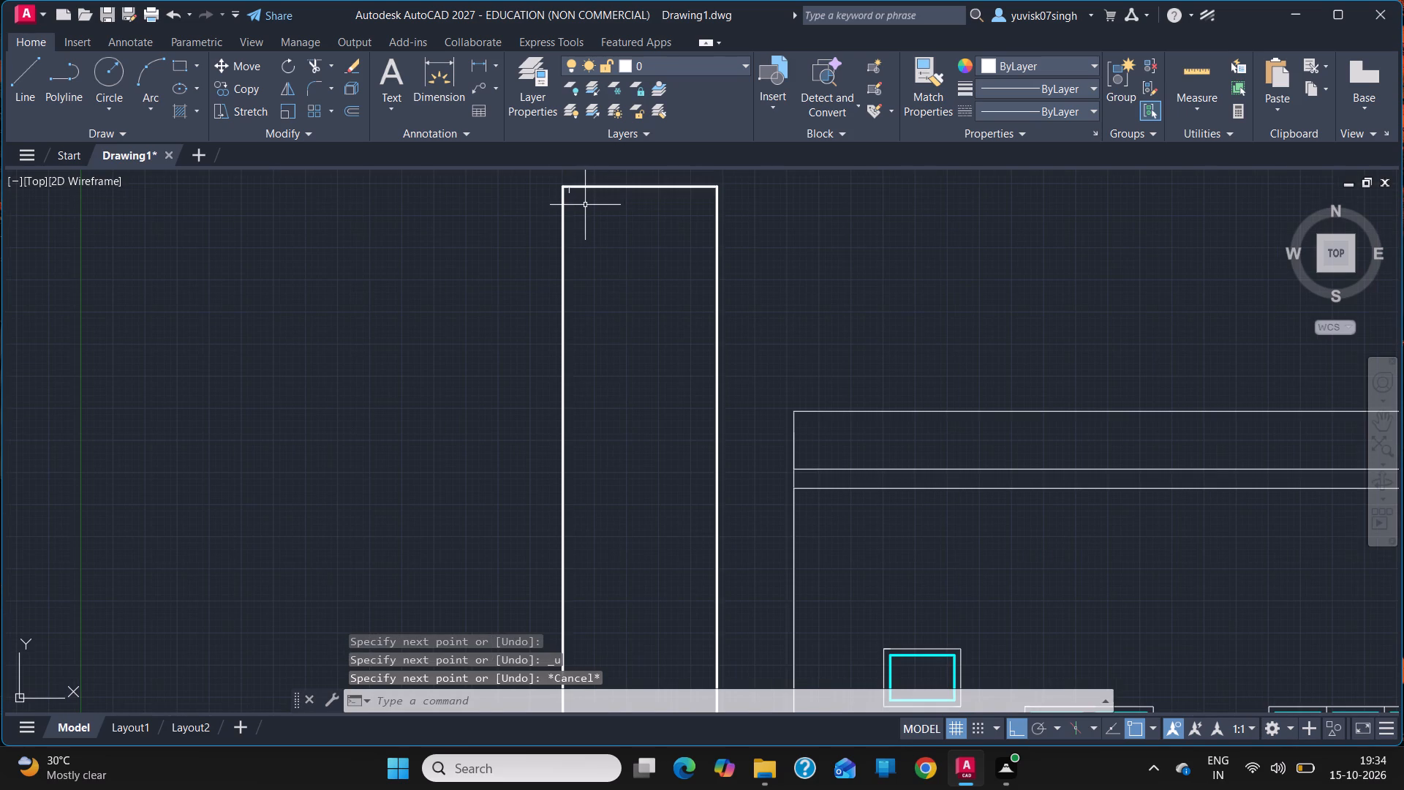
click(570, 194)
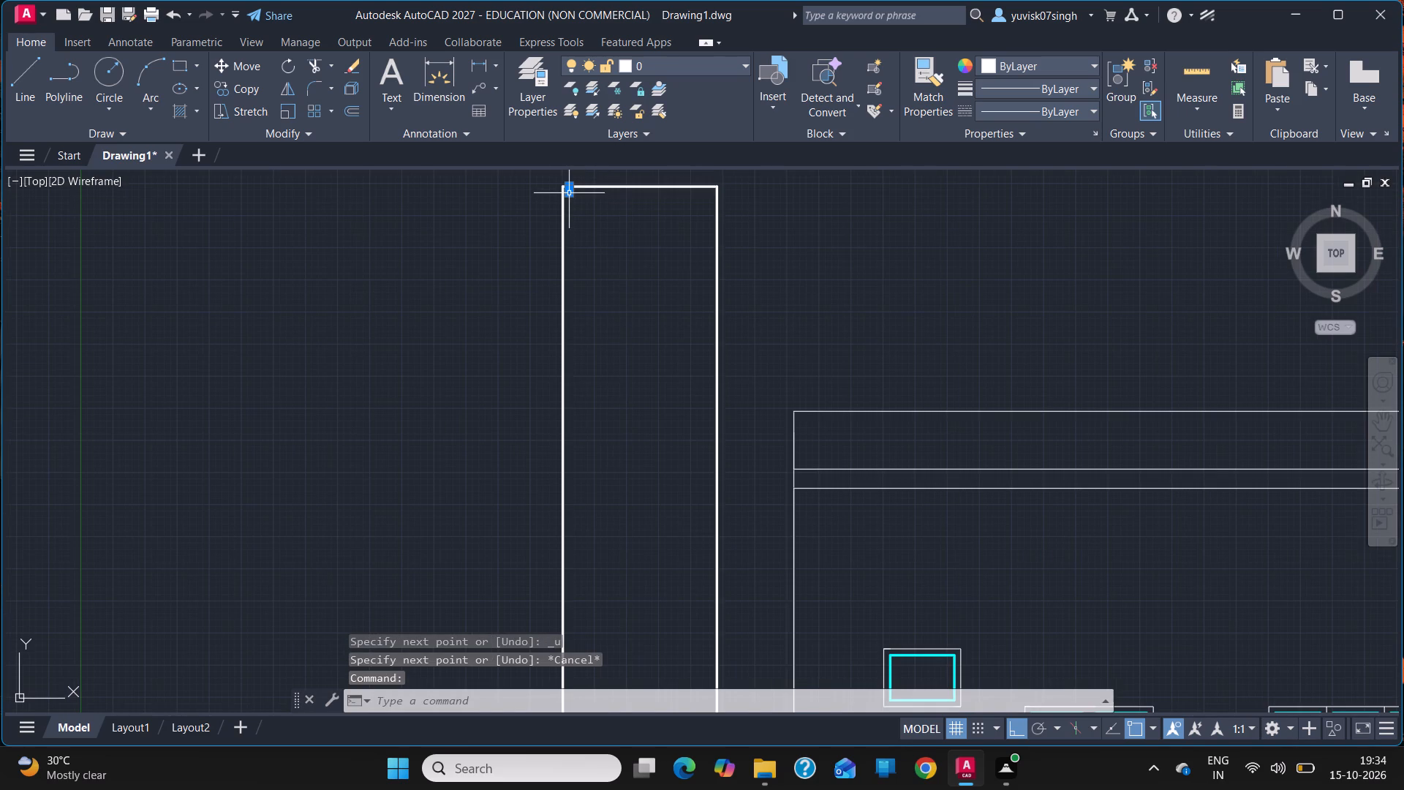
key(Delete)
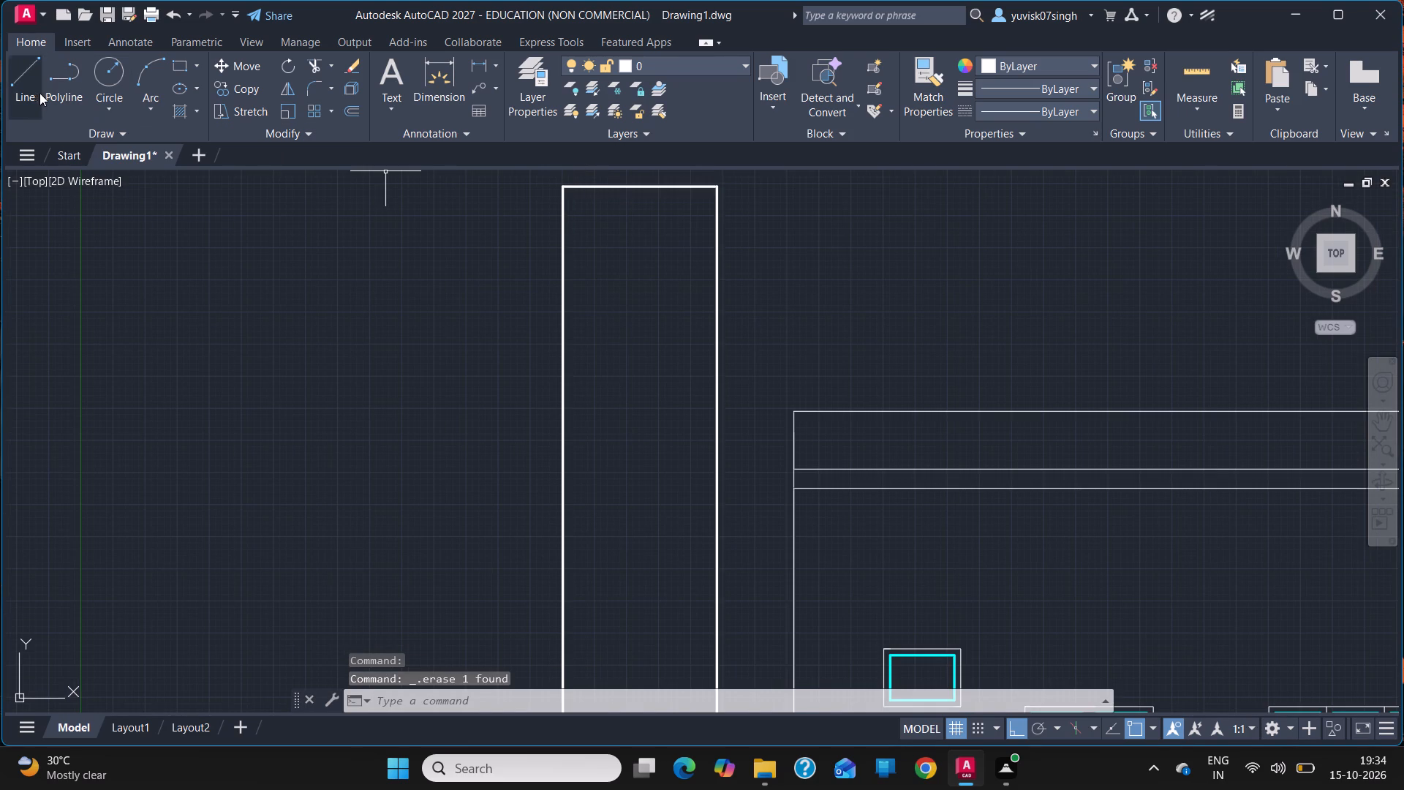
Draw guide lines from the tall rectangle's upper left corner, 75 to the right along its top edge and 75 down.
click(37, 93)
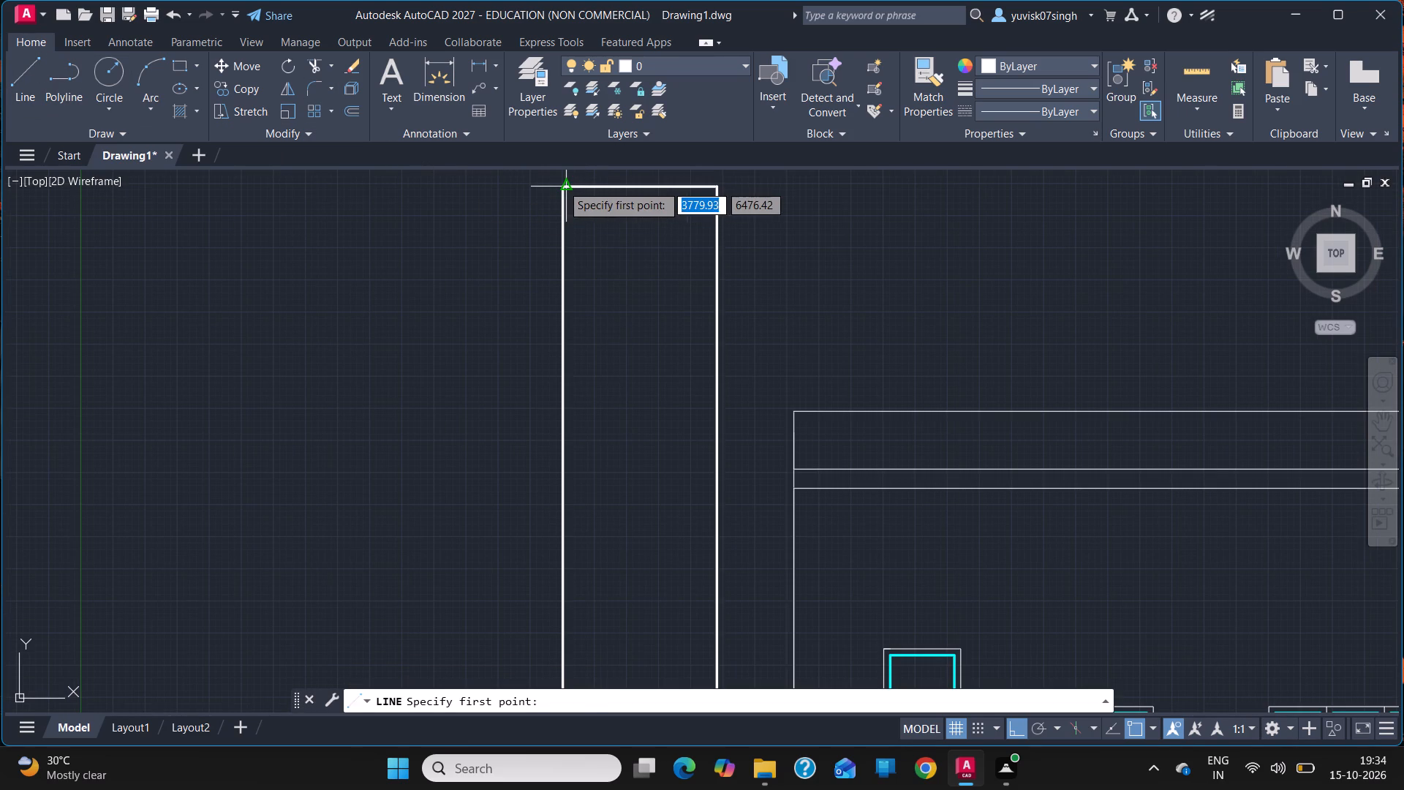
drag(558, 185, 606, 183)
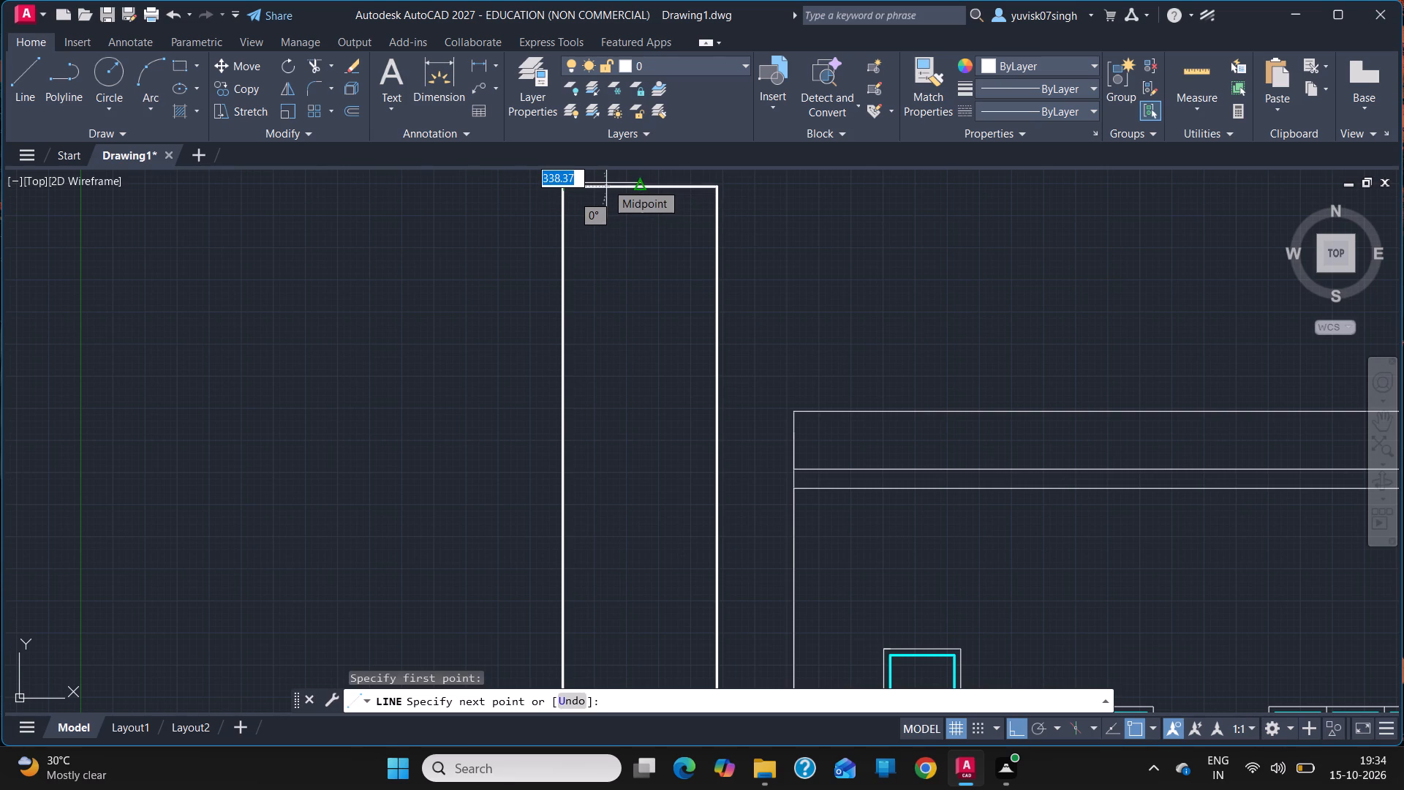
text(75)
key(Return)
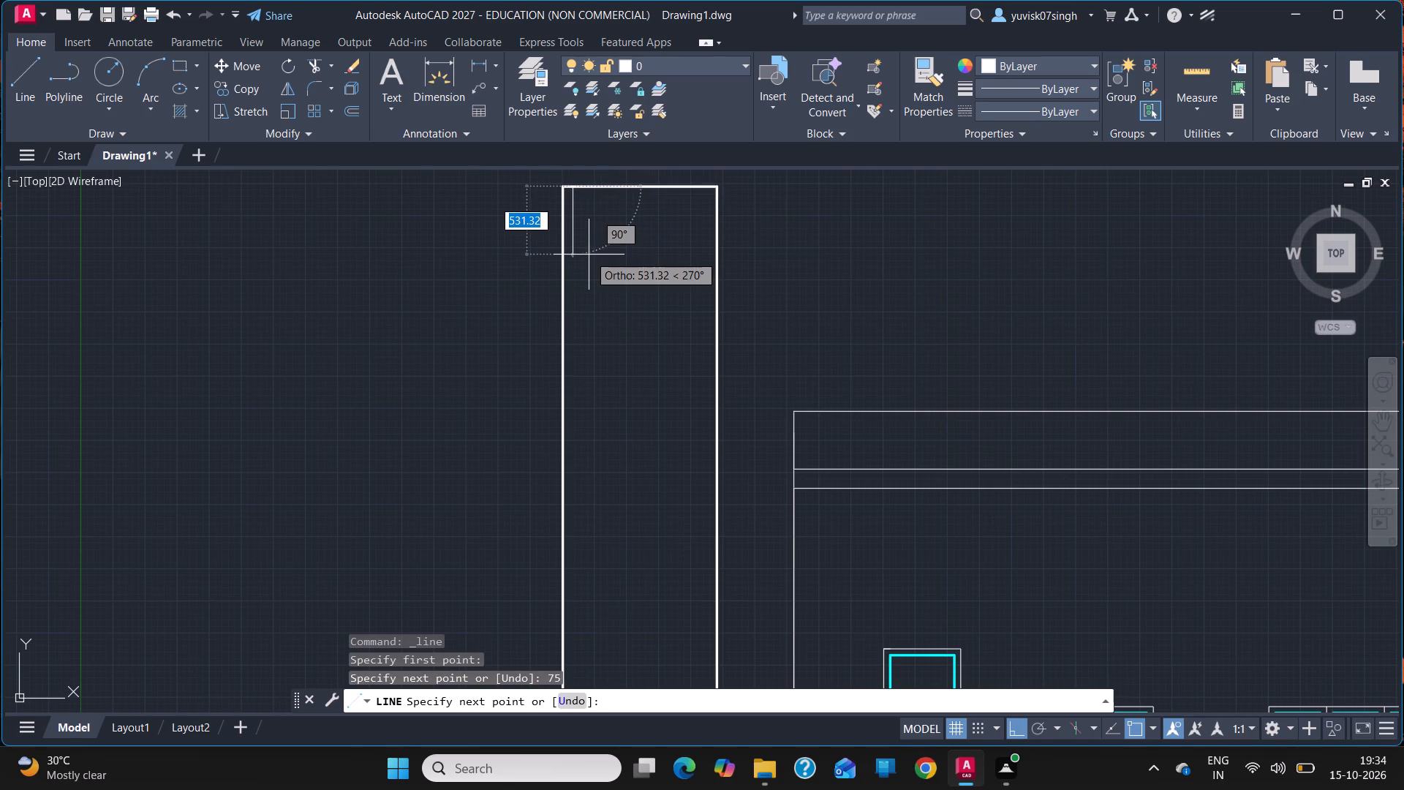
text(75)
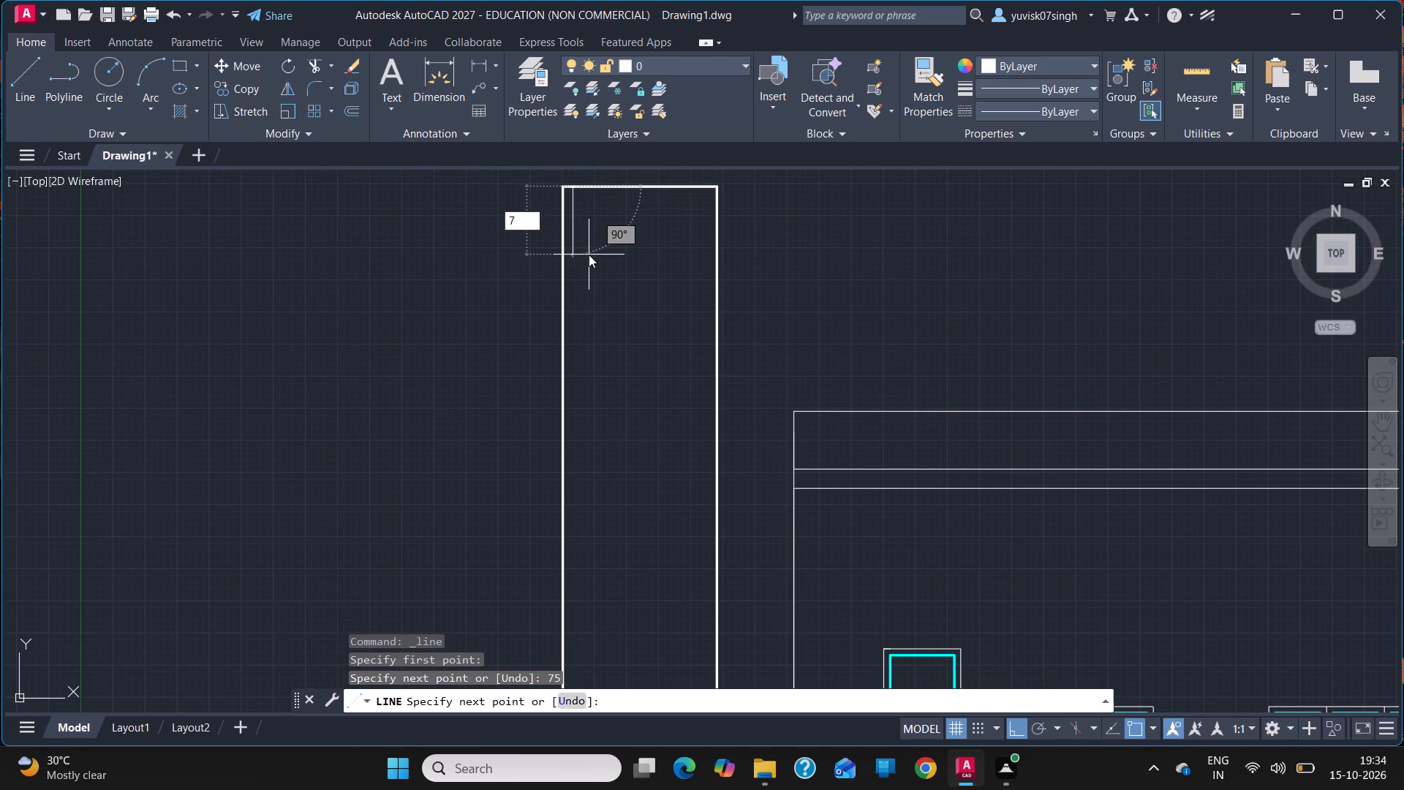
key(Return)
key(Escape)
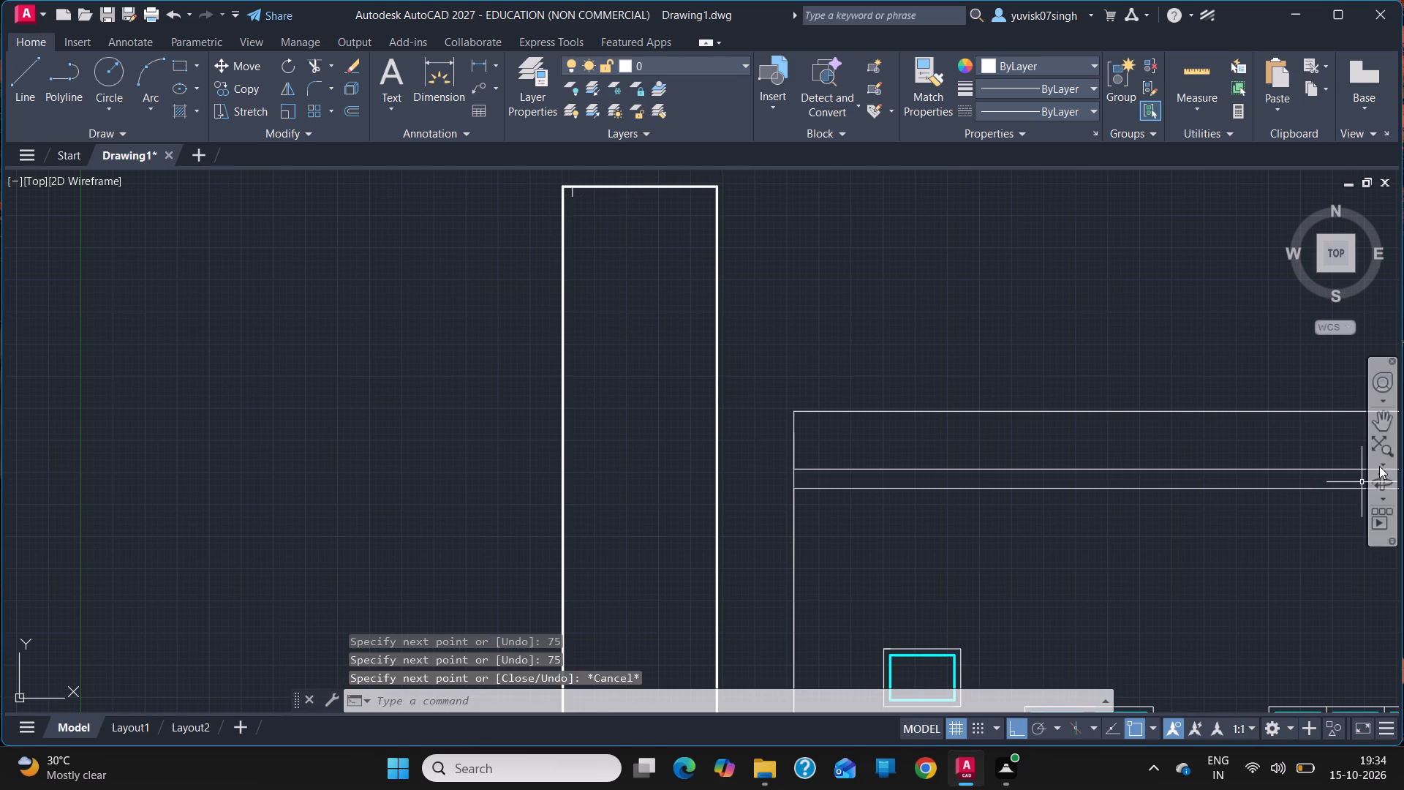
Draw guide lines from the tall rectangle's lower right corner, 75 to the left along its bottom edge and 75 up.
click(1381, 427)
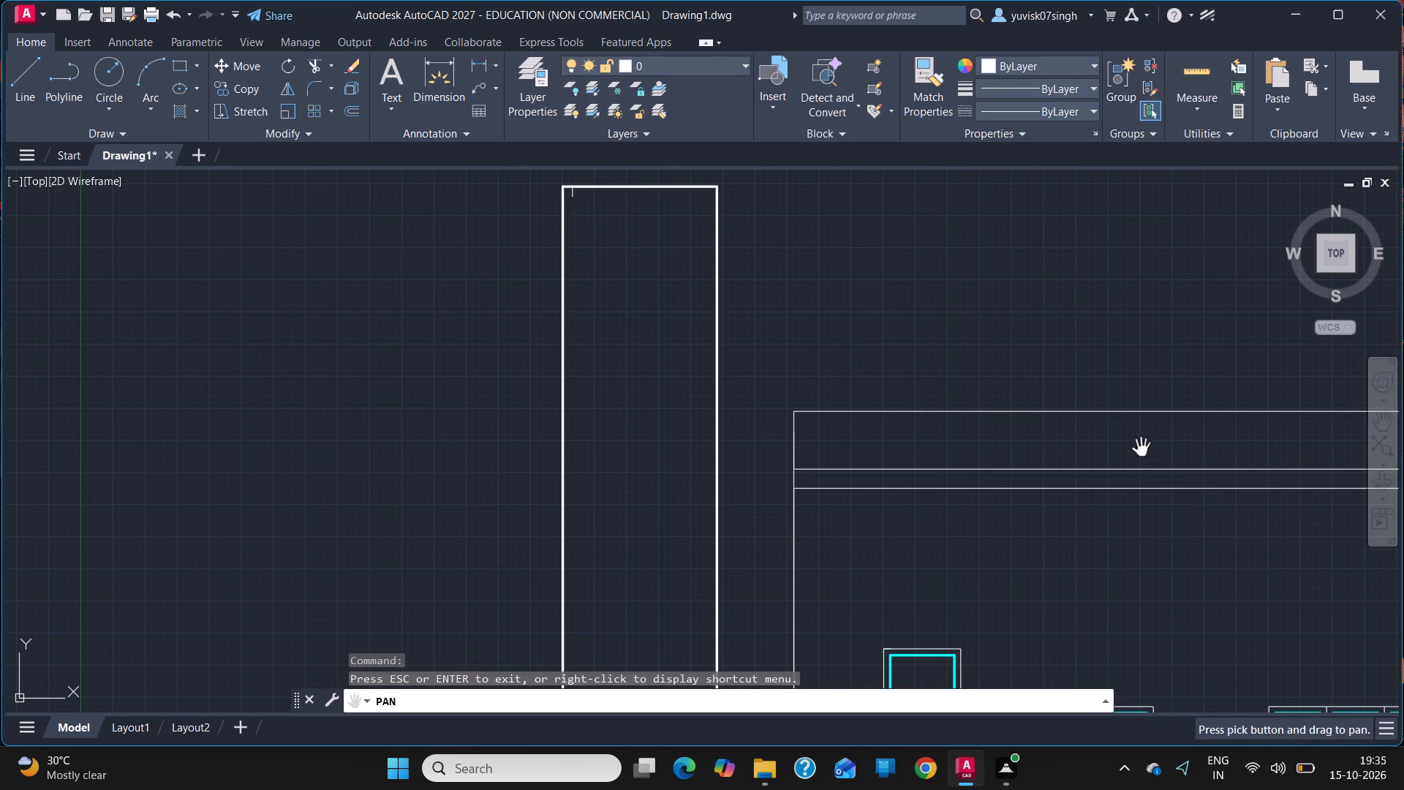
drag(1140, 445, 1132, 375)
drag(1016, 409, 1030, 286)
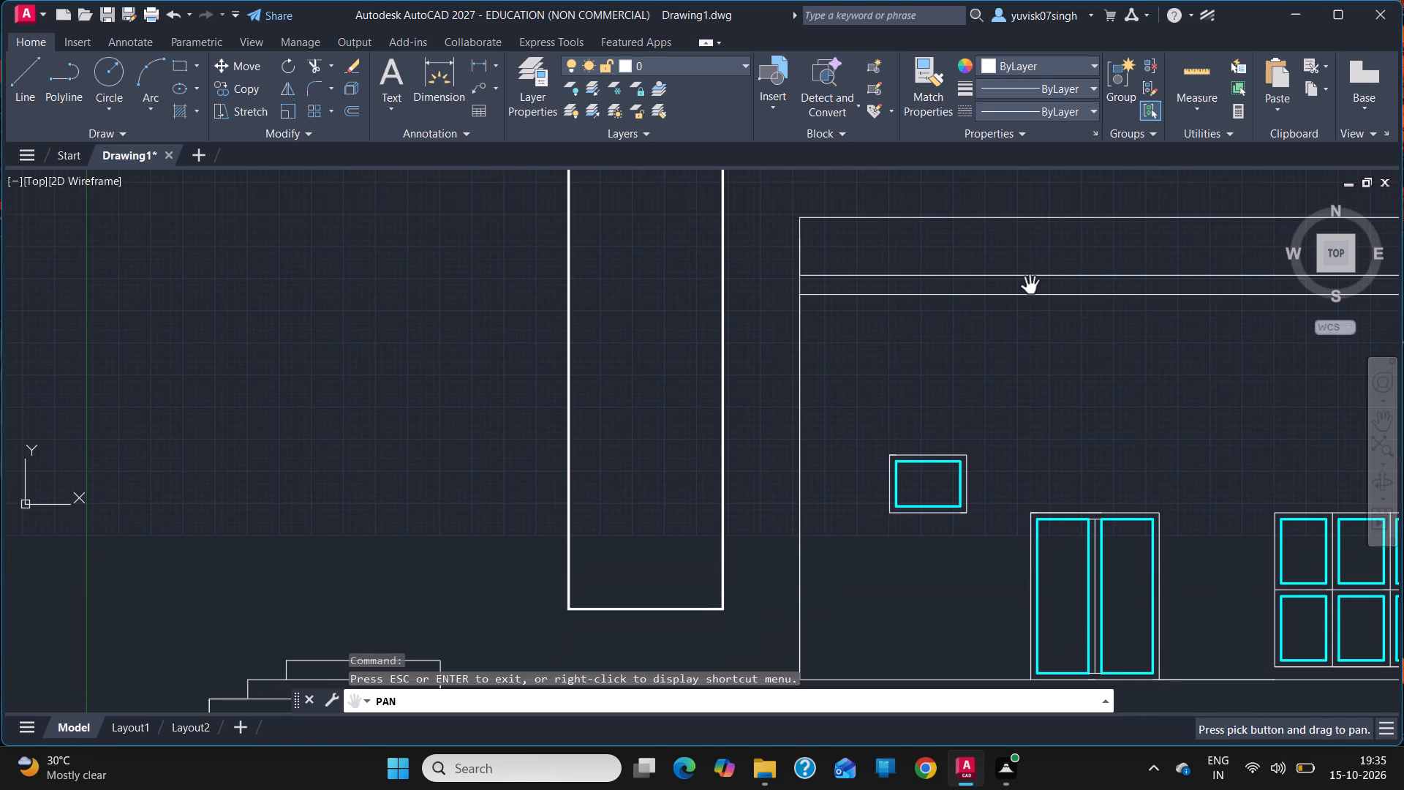
click(15, 91)
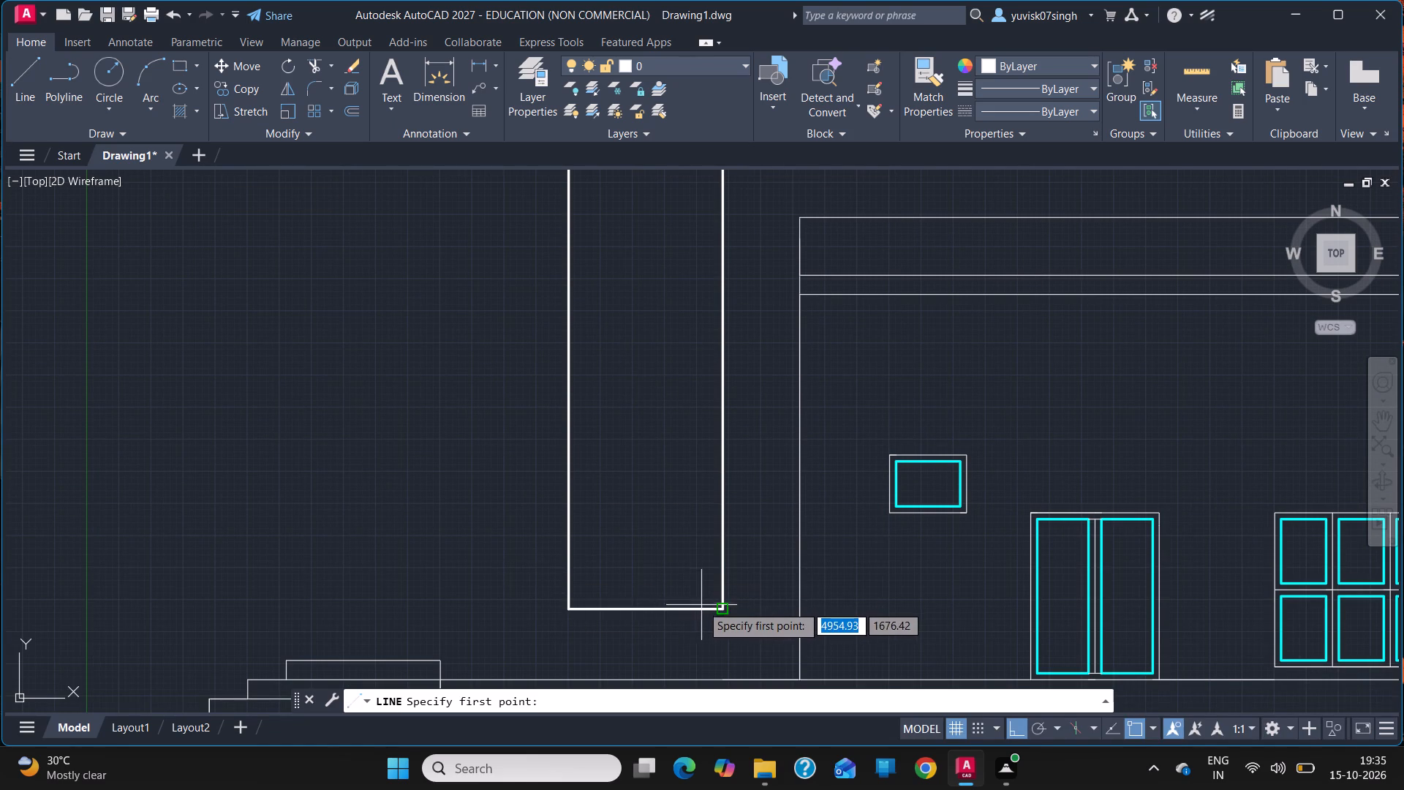
drag(717, 608, 641, 603)
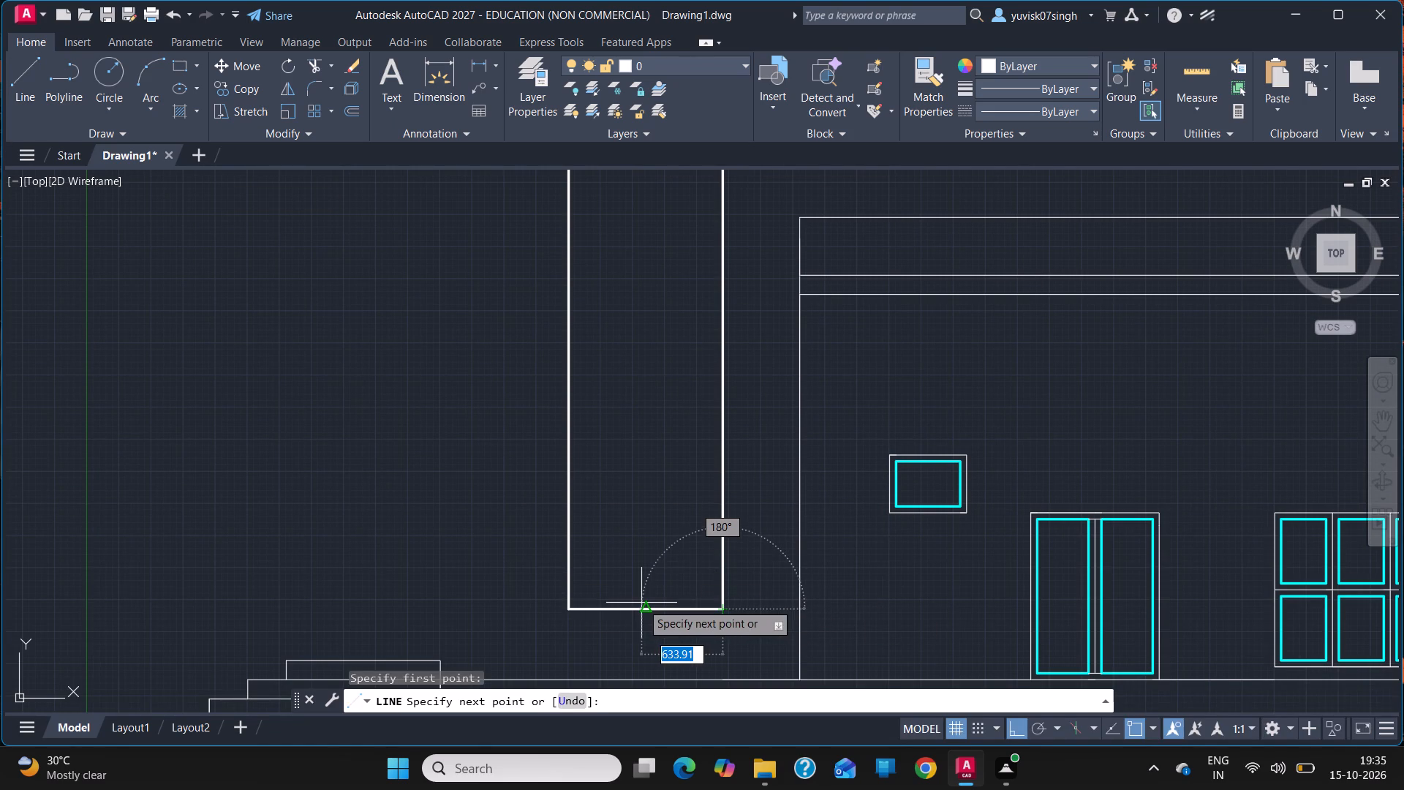
text(75)
key(Return)
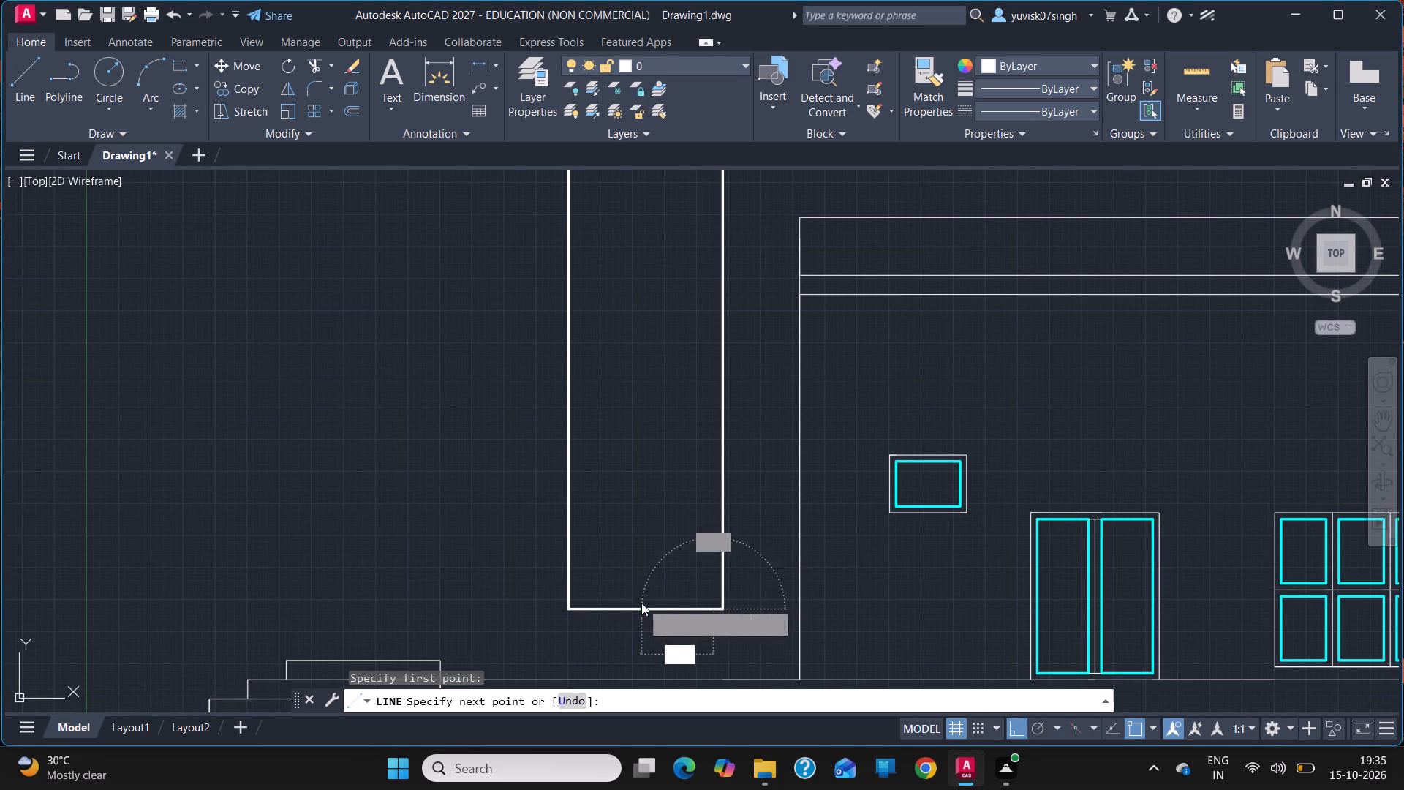
text(75)
key(Return)
key(Escape)
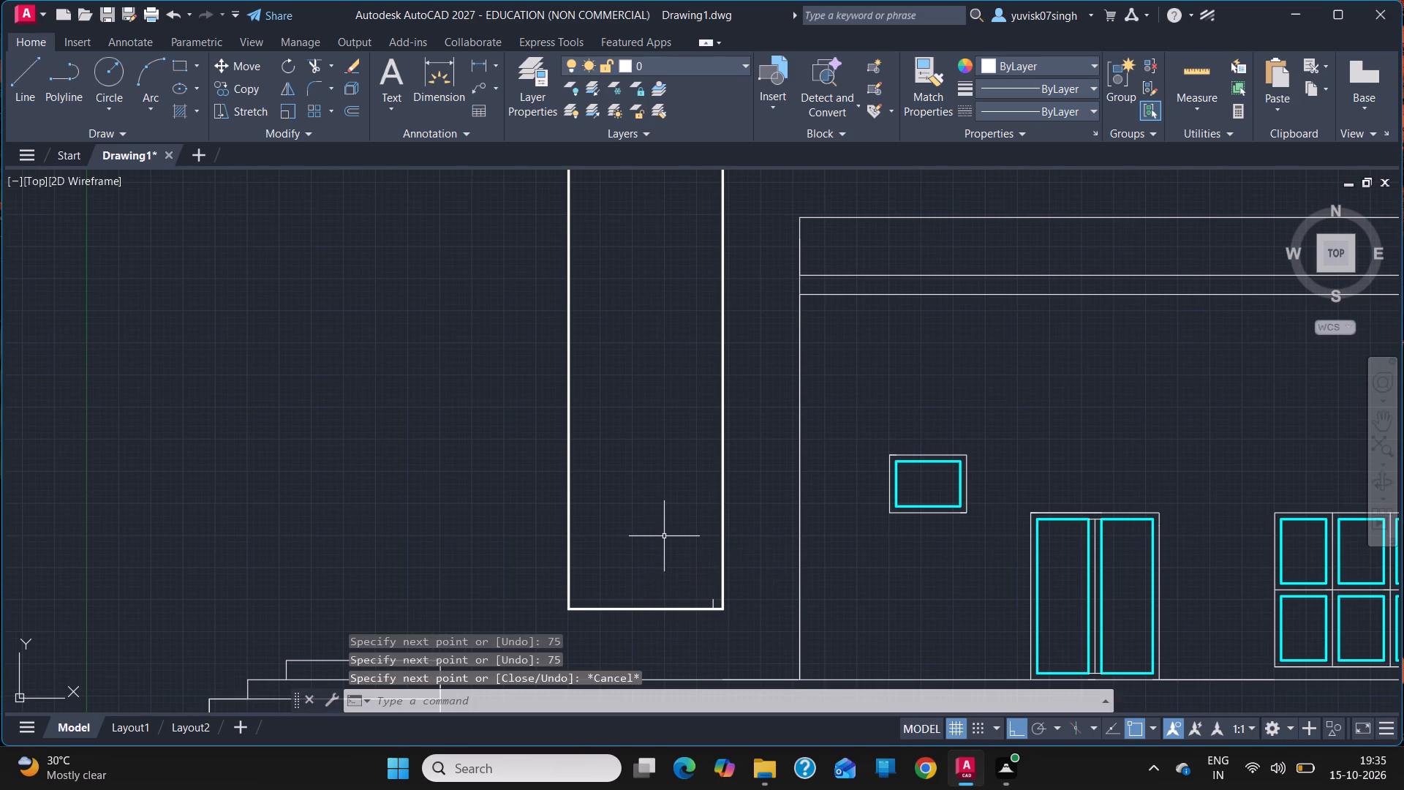
Draw an inner rectangle inside the tall rectangle, from the upper left guide's end to the lower right guide's end.
ctrl+scroll(661, 536, down, 1)
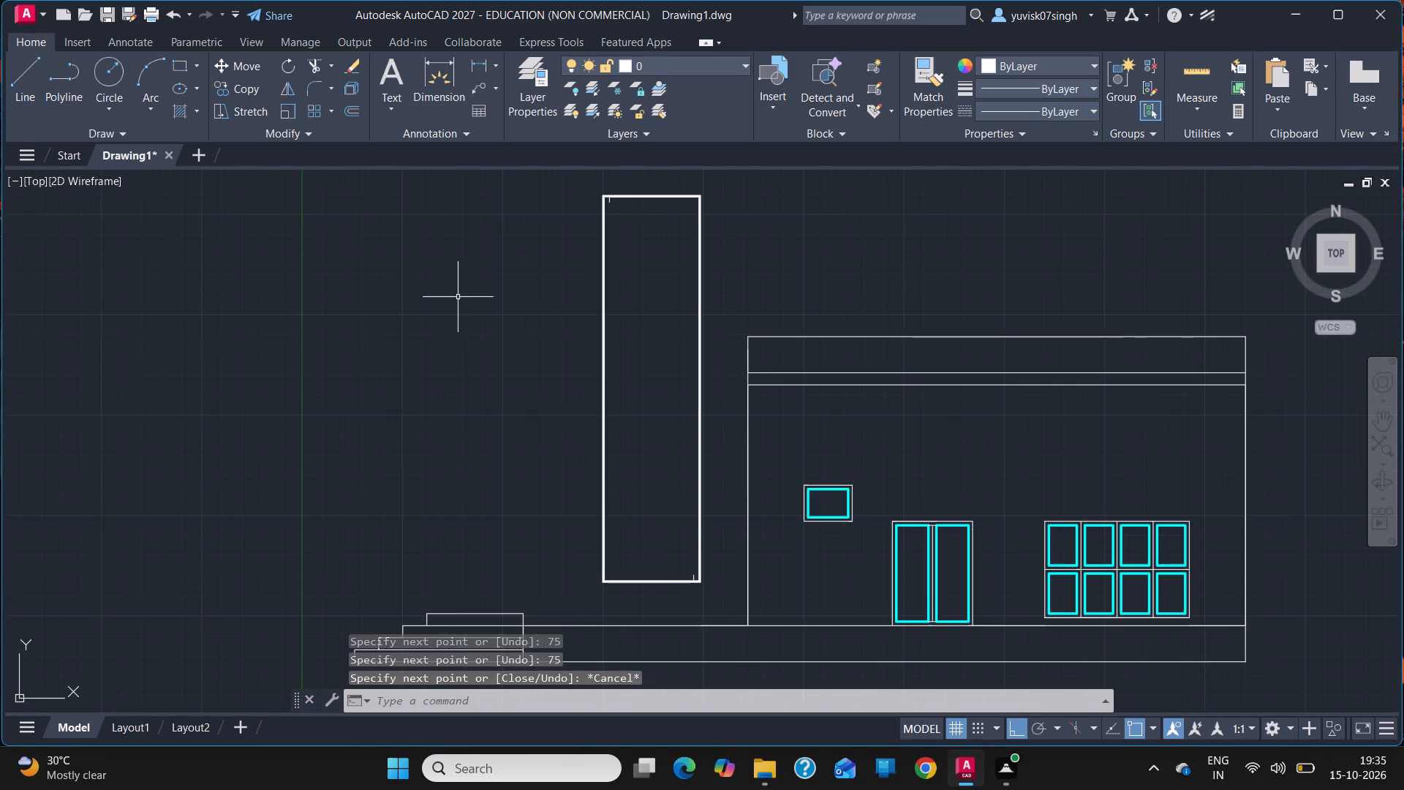
click(171, 60)
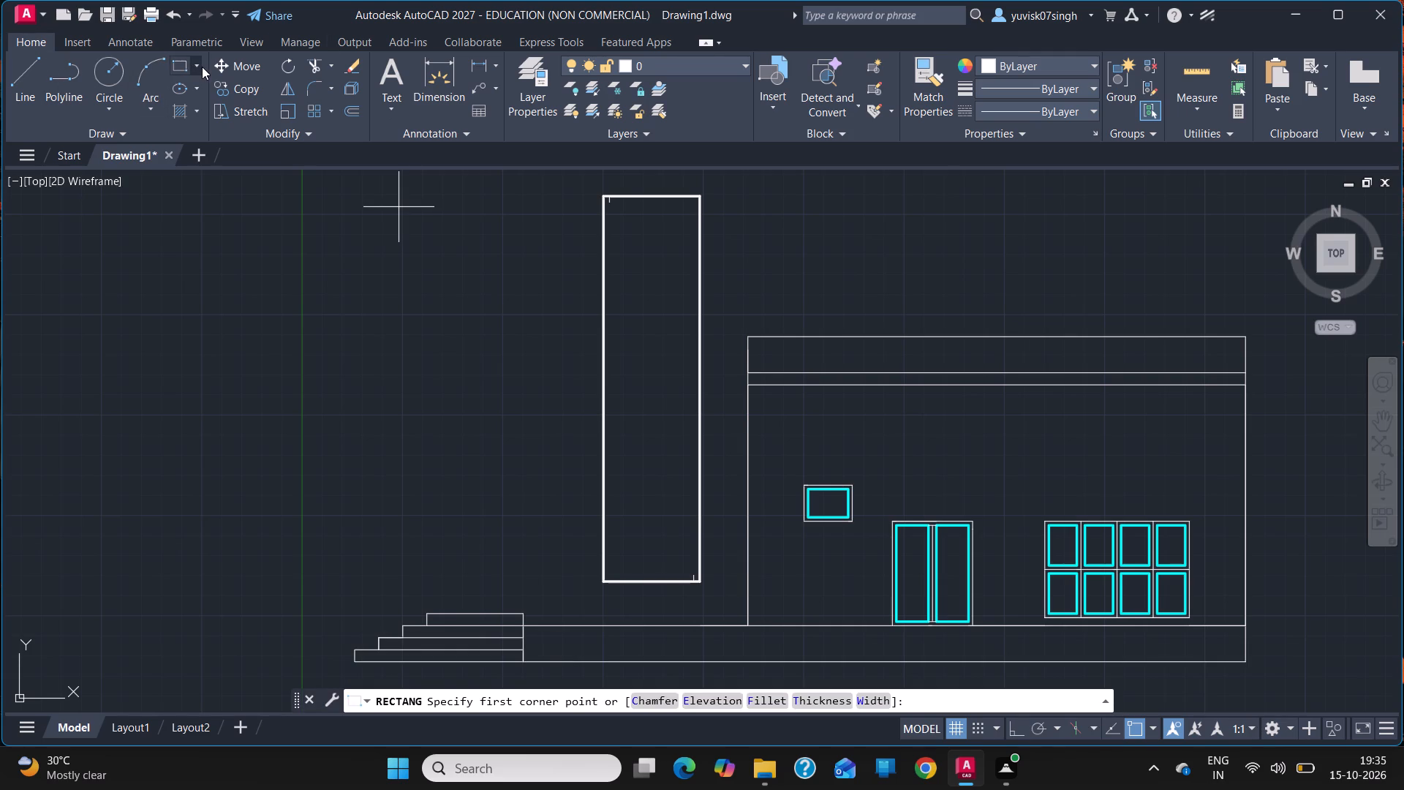
click(175, 66)
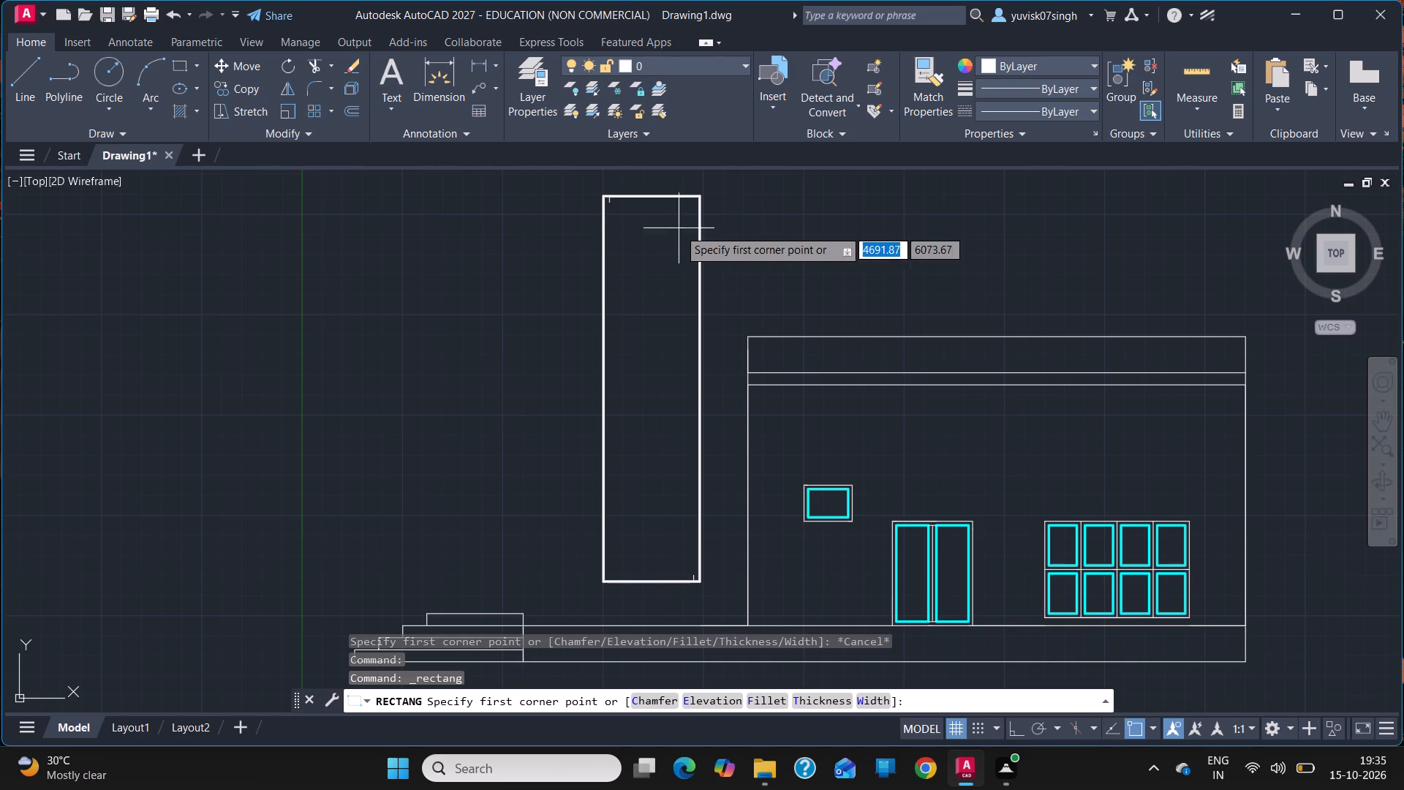
click(608, 205)
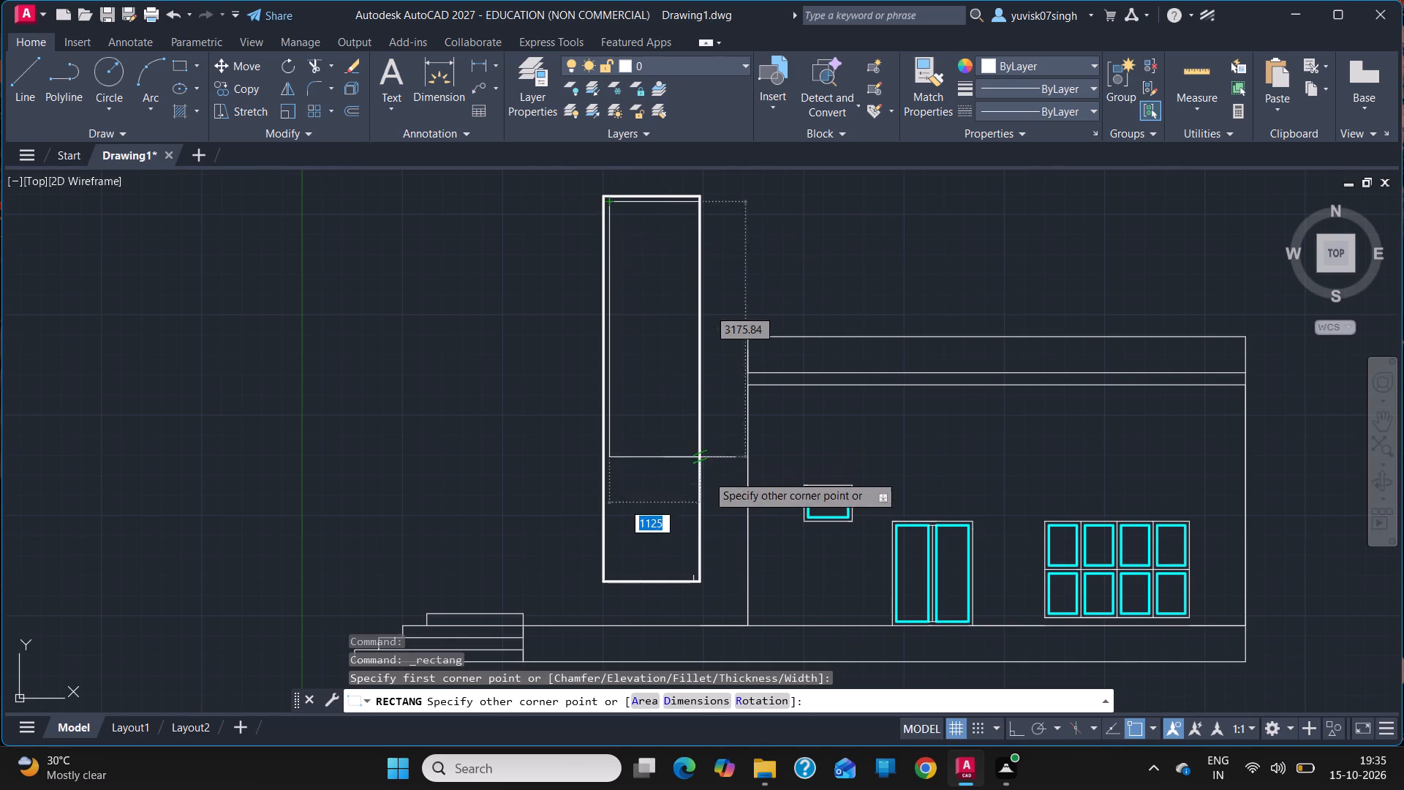
click(690, 573)
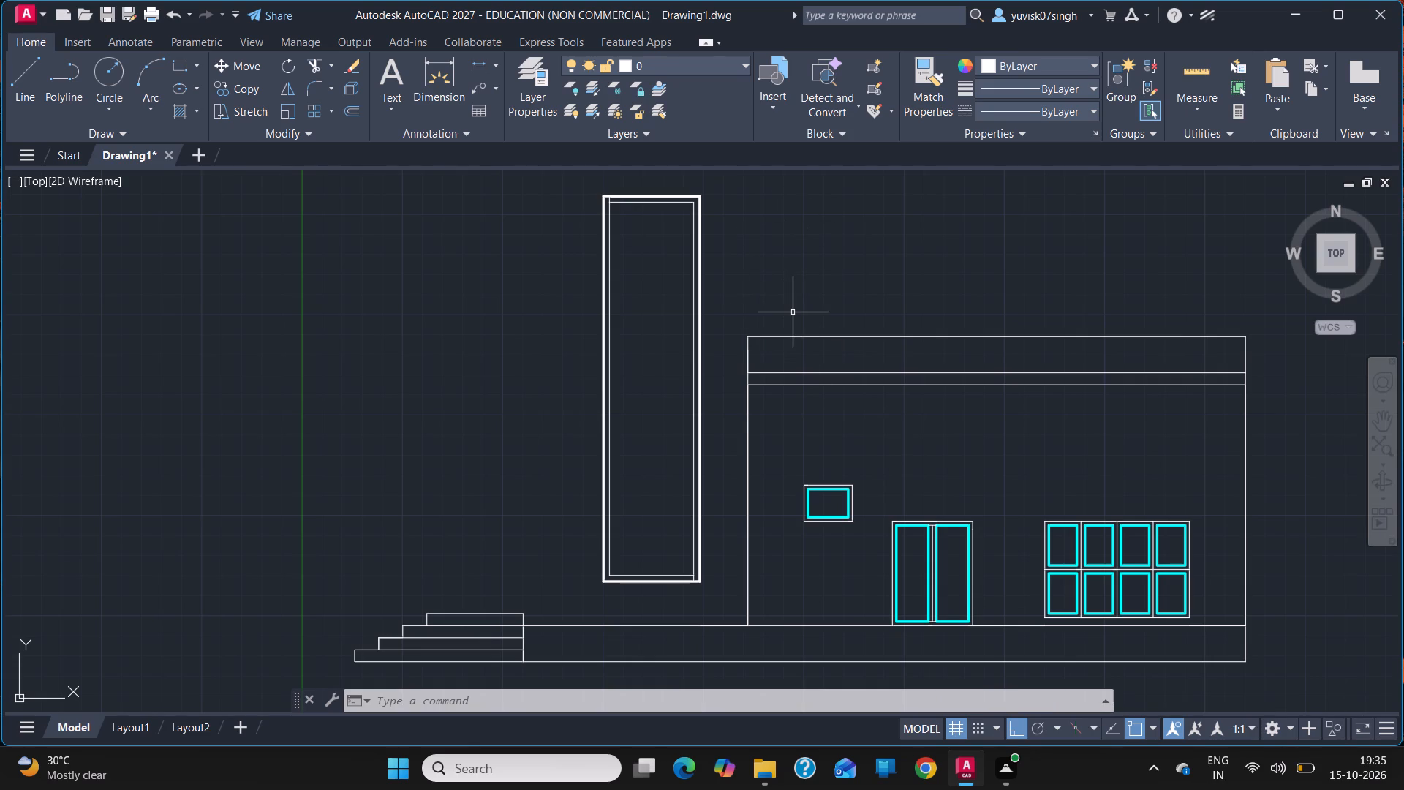
Check the inner rectangle's height with a temporary line down its right side, and discard the line.
text(ca)
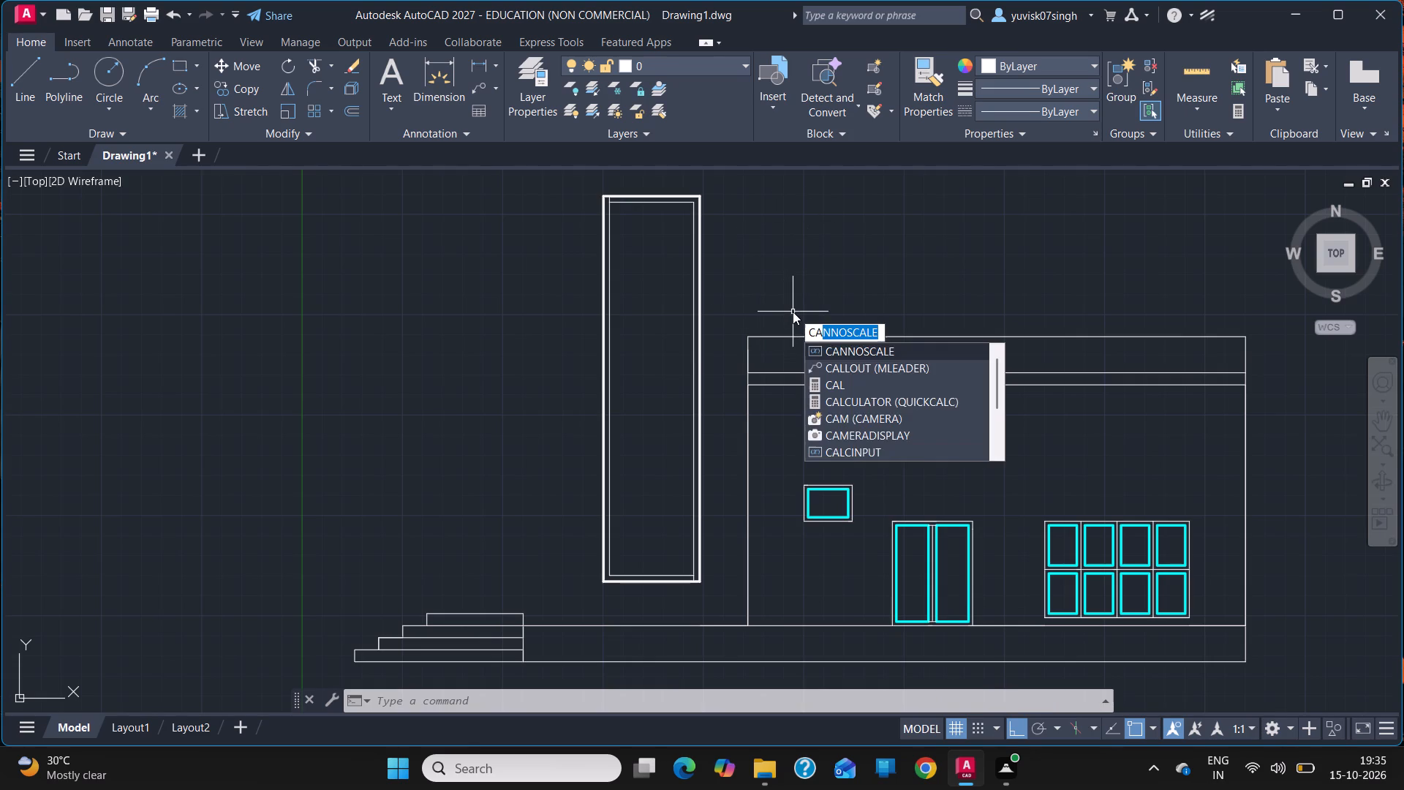
key(Escape)
click(18, 70)
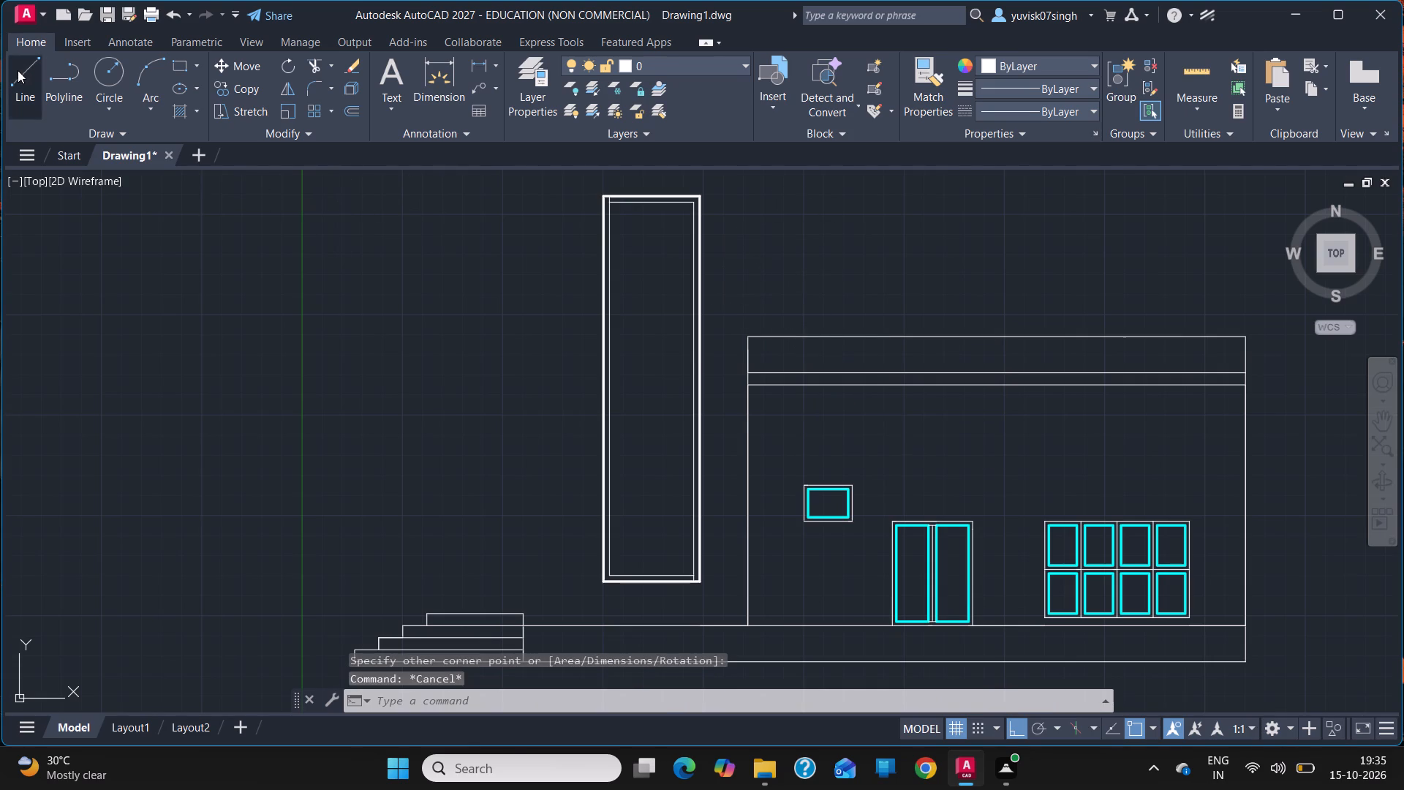
drag(693, 205, 692, 576)
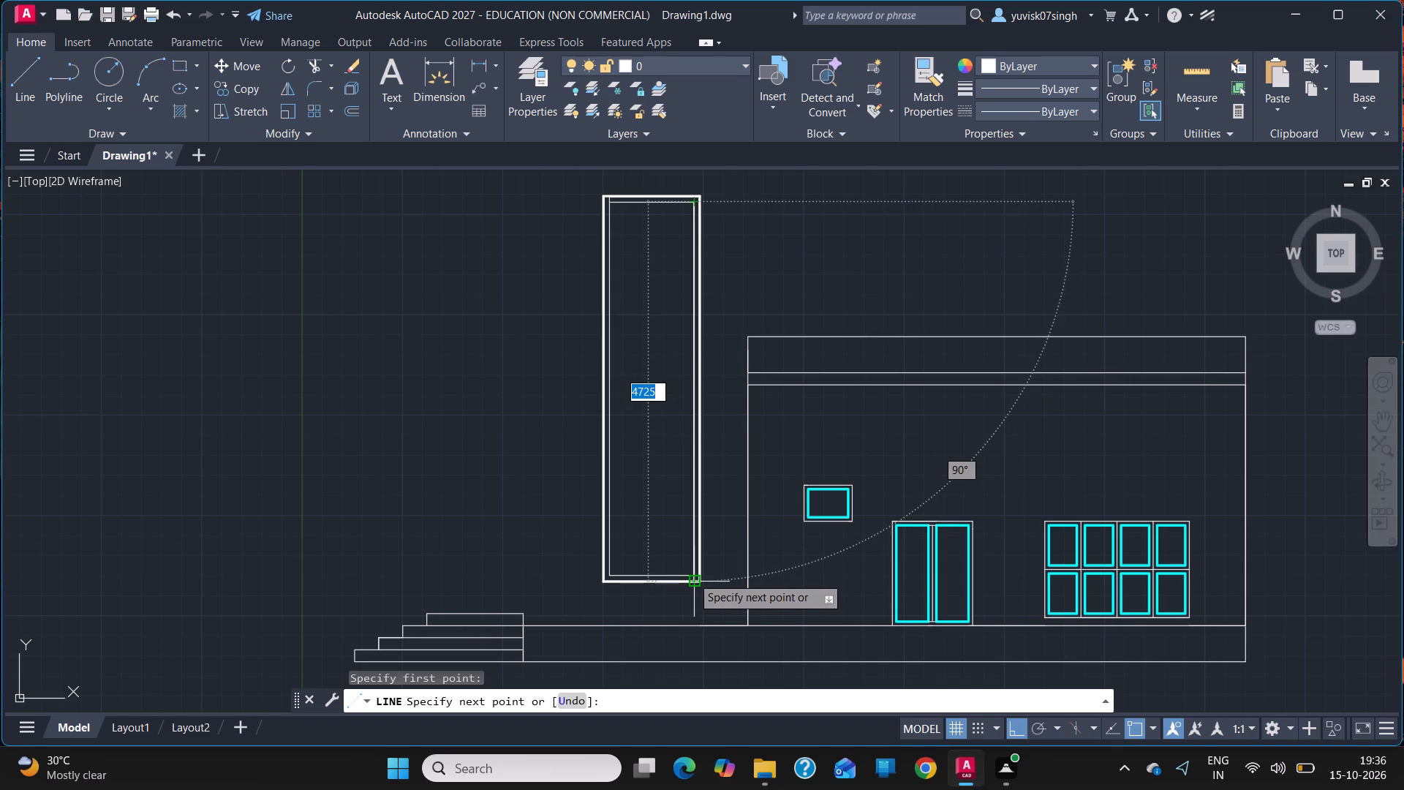
drag(692, 576, 688, 574)
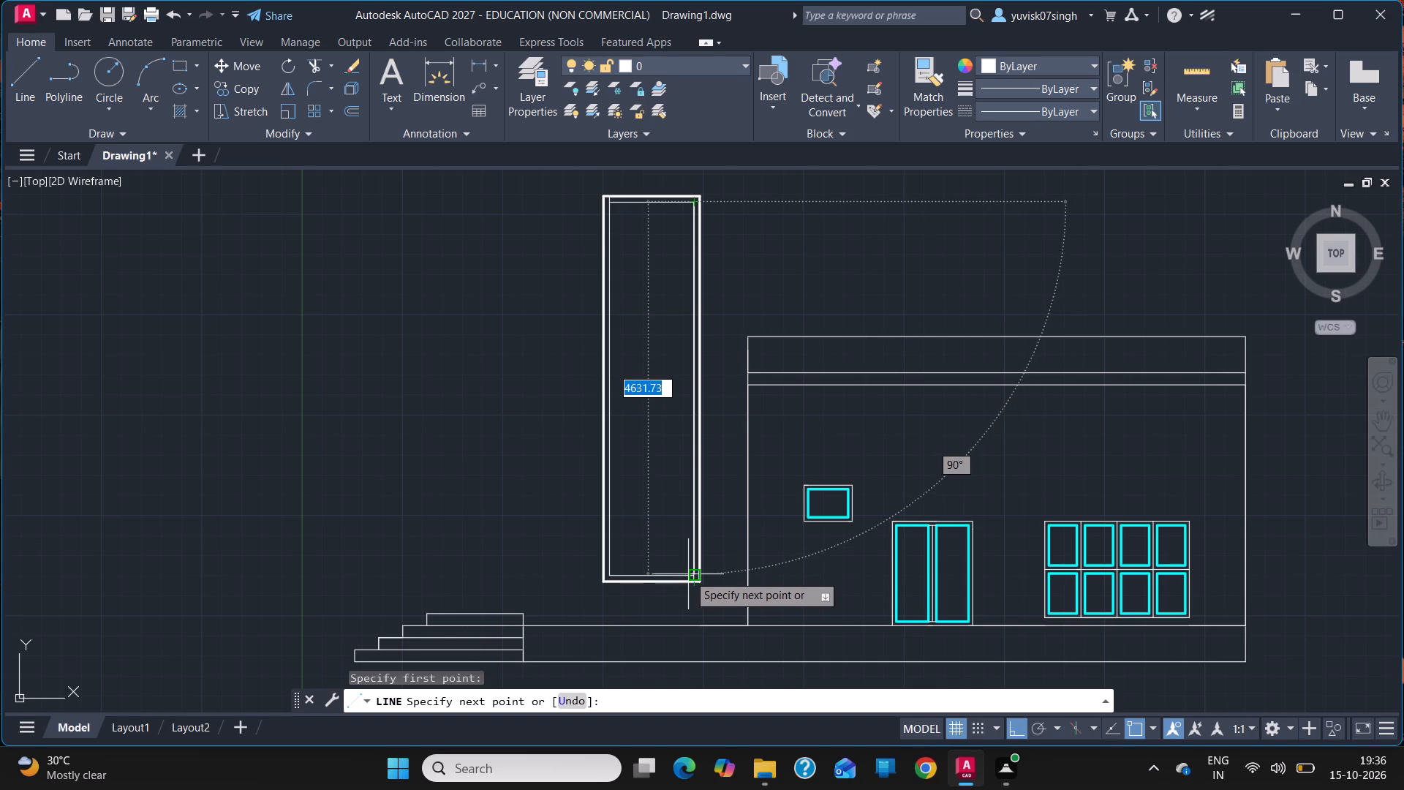
drag(688, 574, 826, 230)
key(Escape)
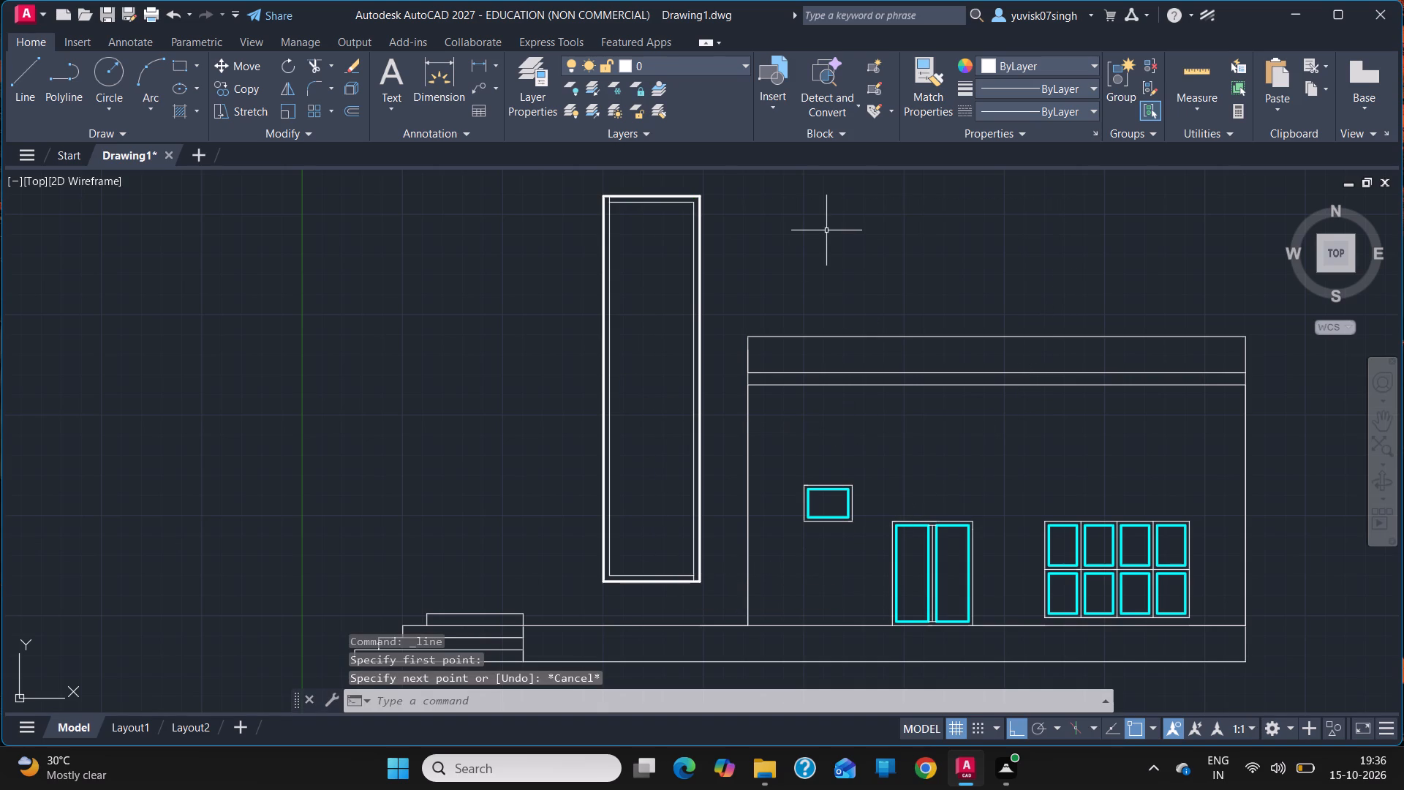
right_click(826, 230)
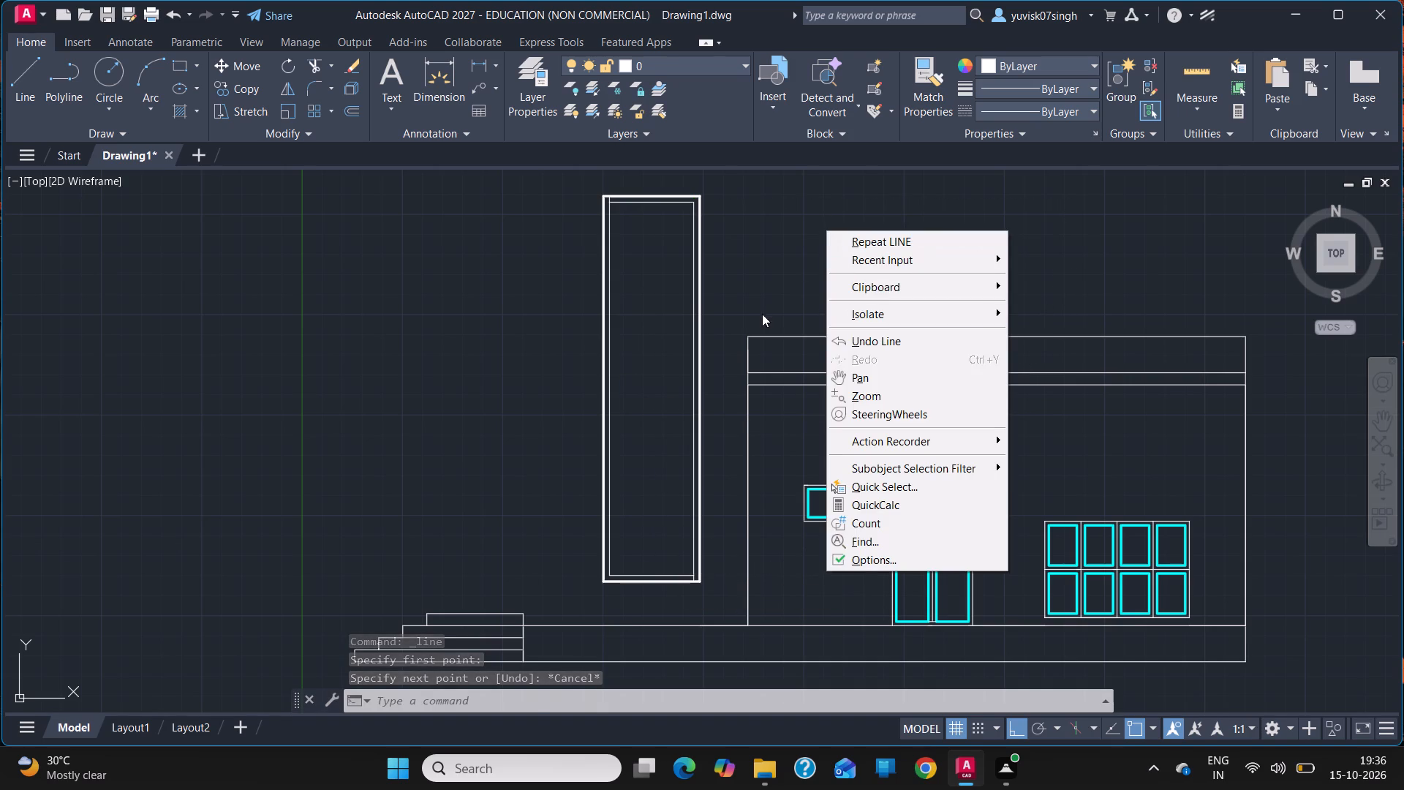
click(790, 290)
key(Escape)
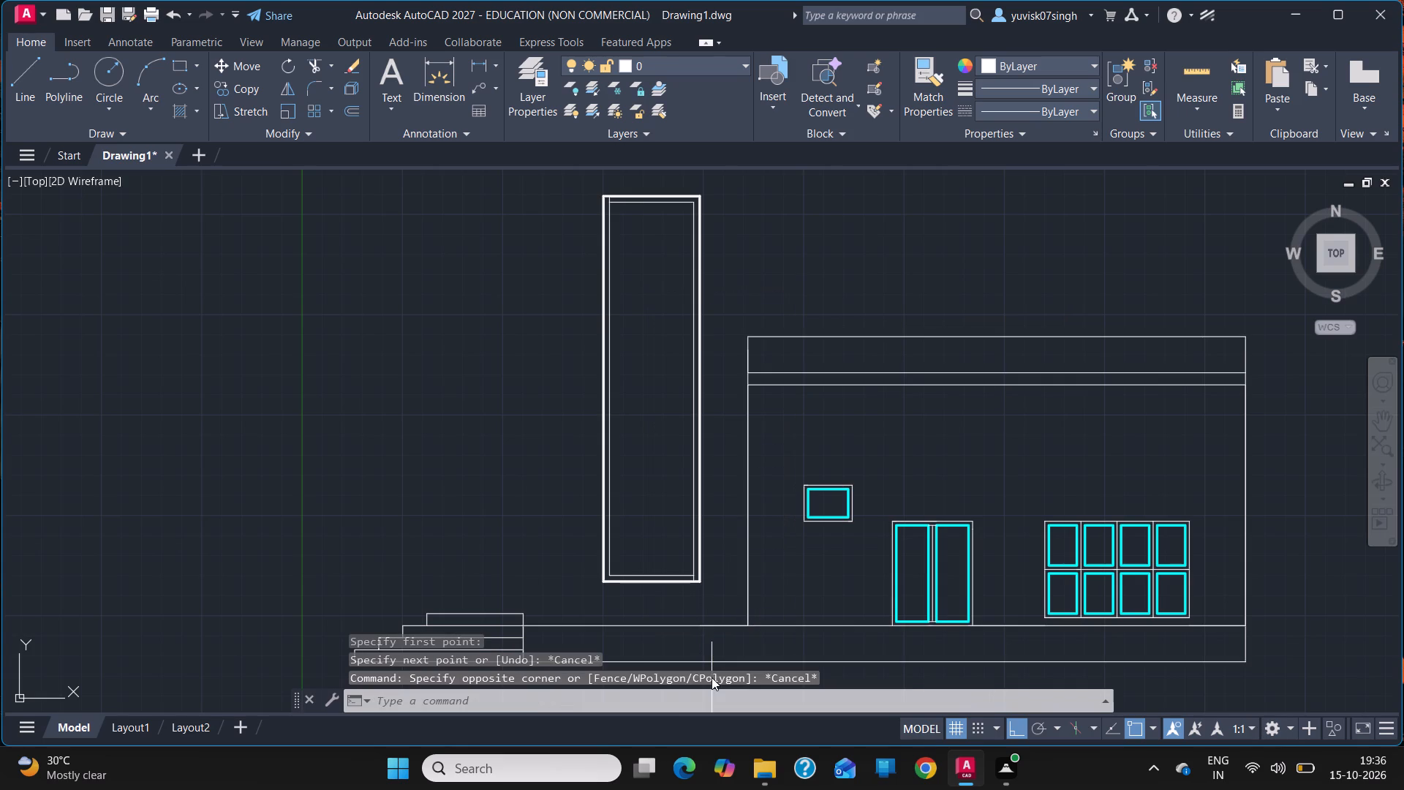
Calculate 4650 divided by 8 with the quick calculator and close it.
click(684, 700)
text(ca)
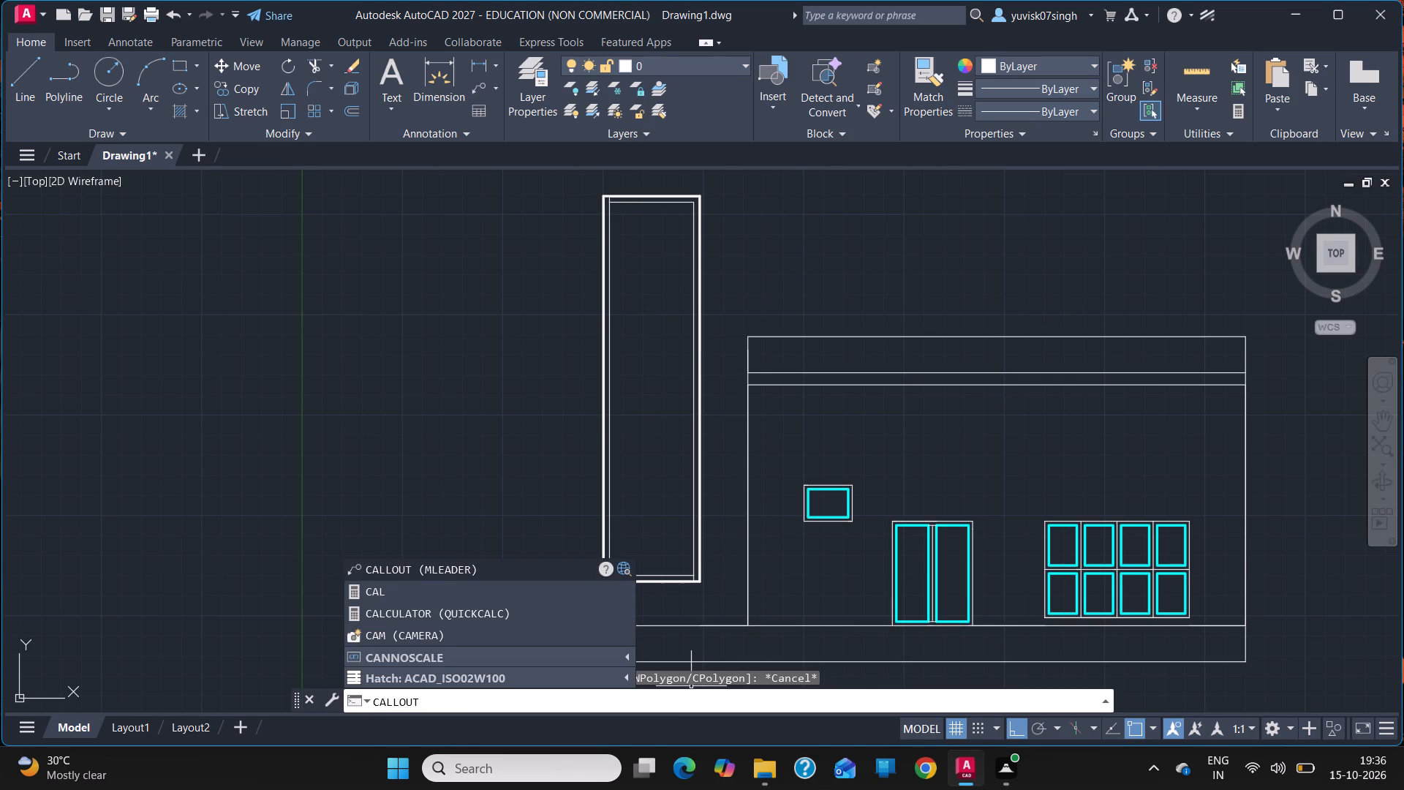
key(l)
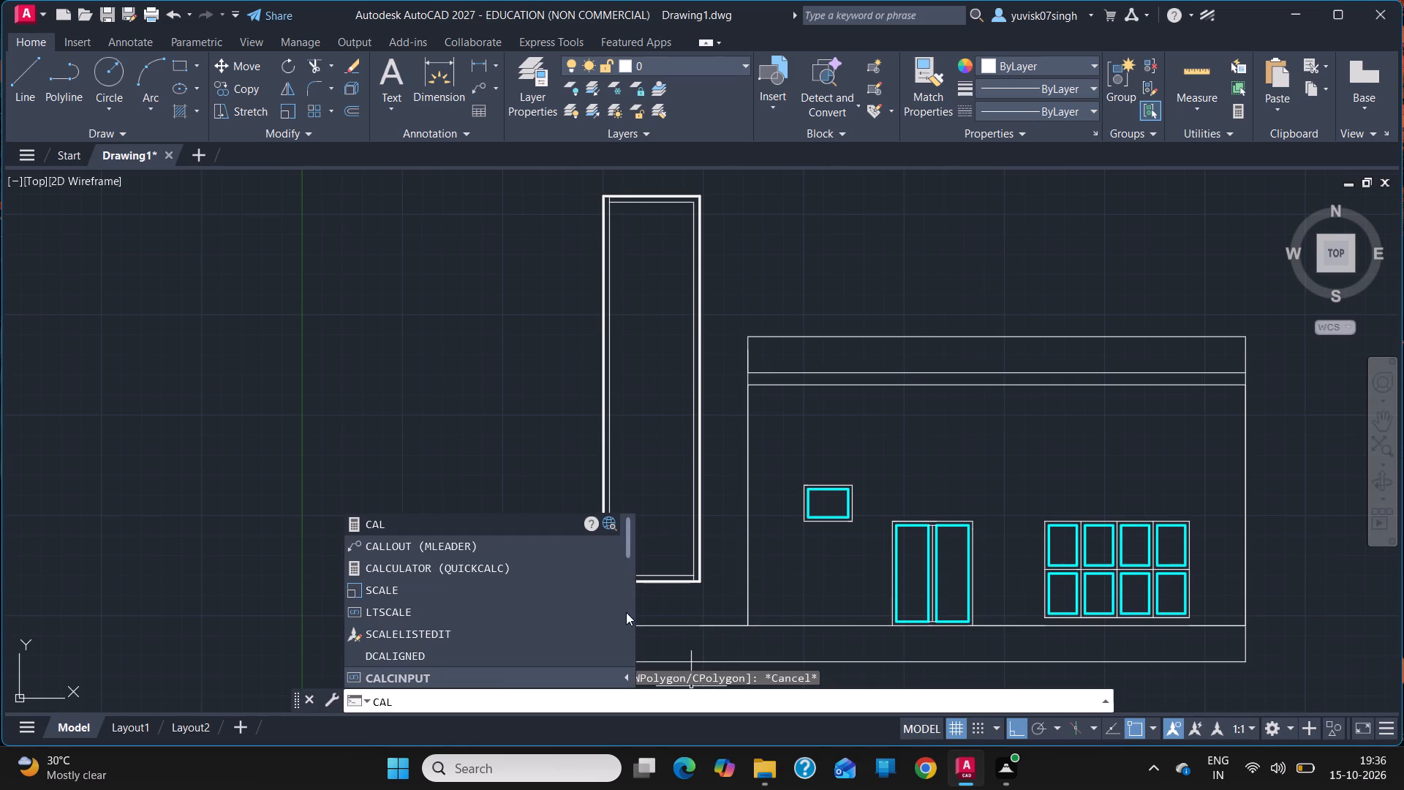
click(552, 575)
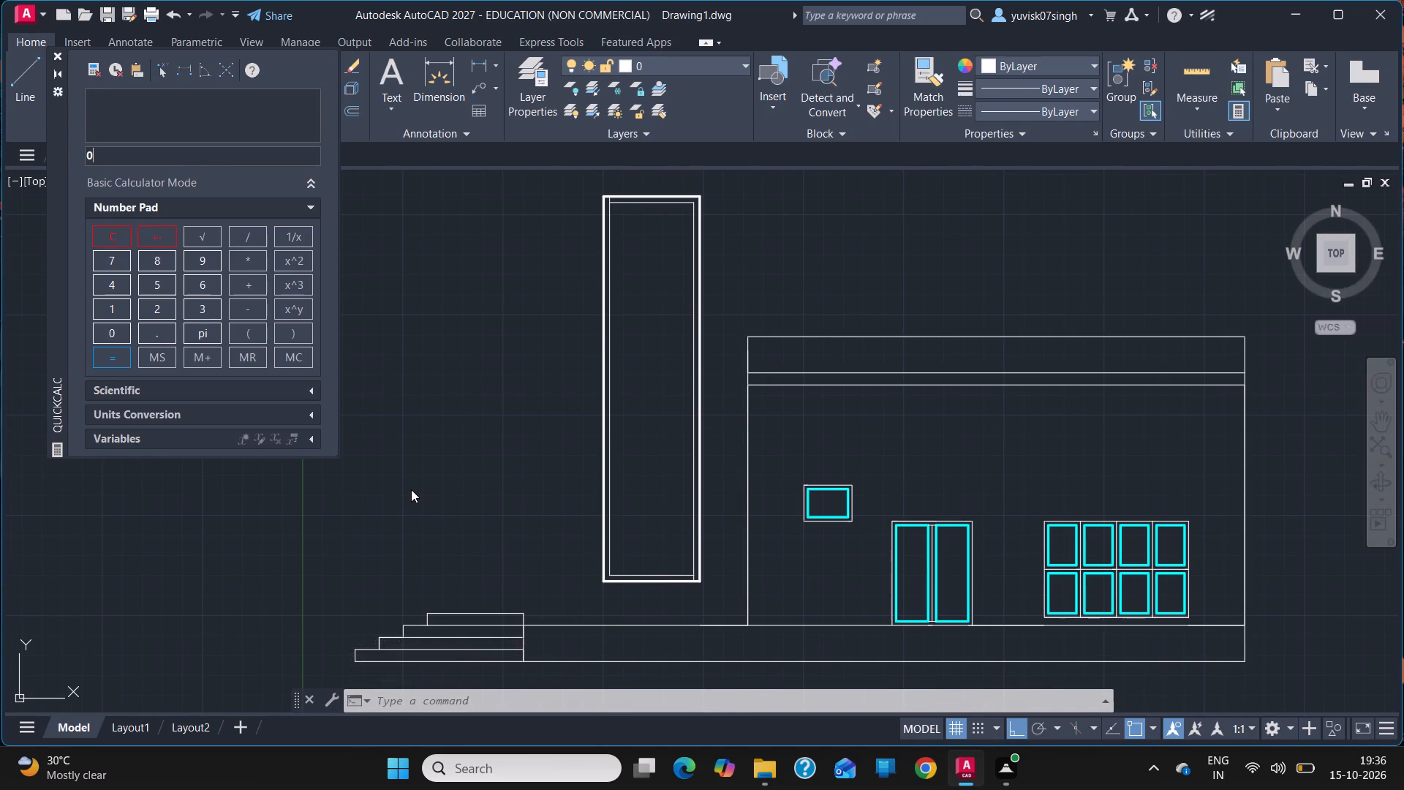
click(111, 287)
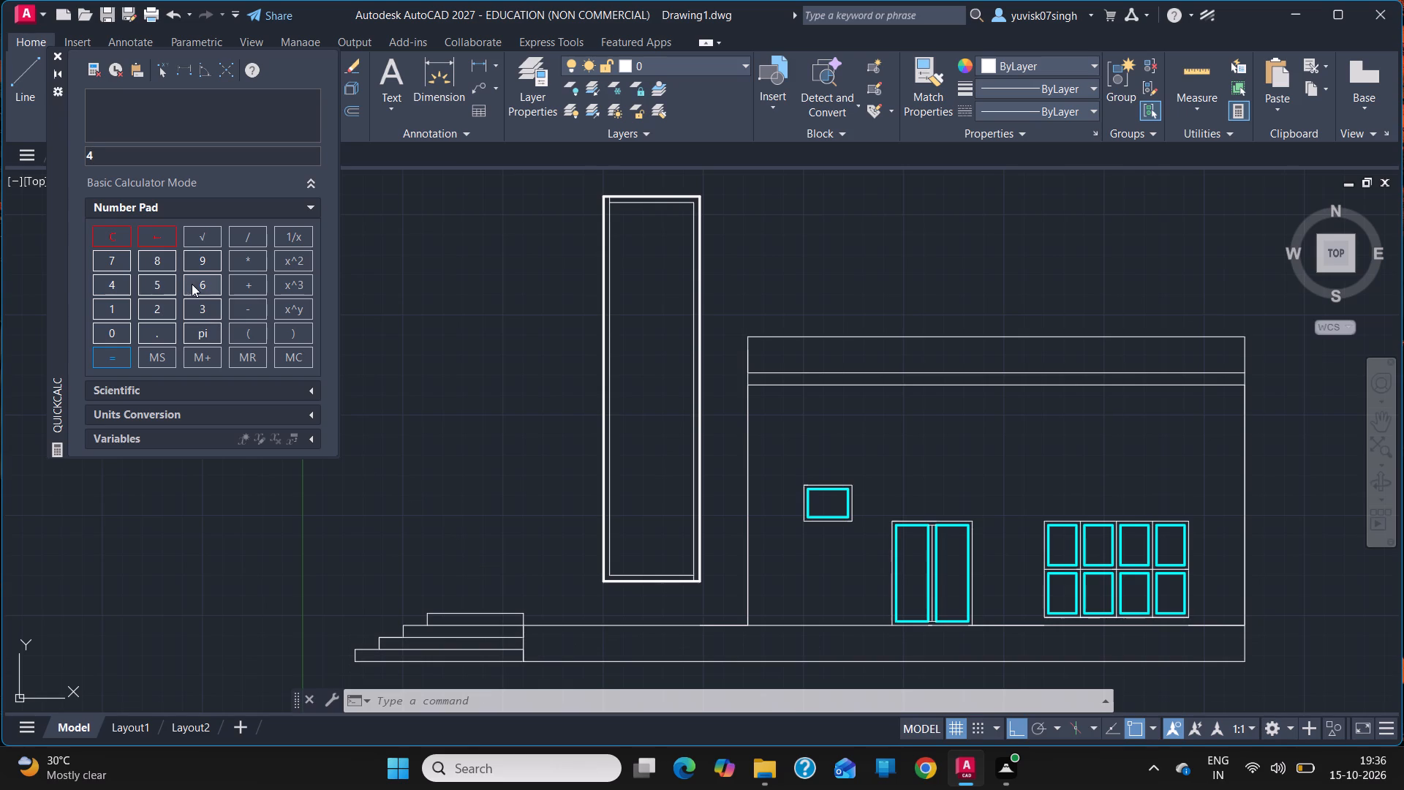
click(196, 282)
click(162, 282)
click(97, 332)
click(246, 234)
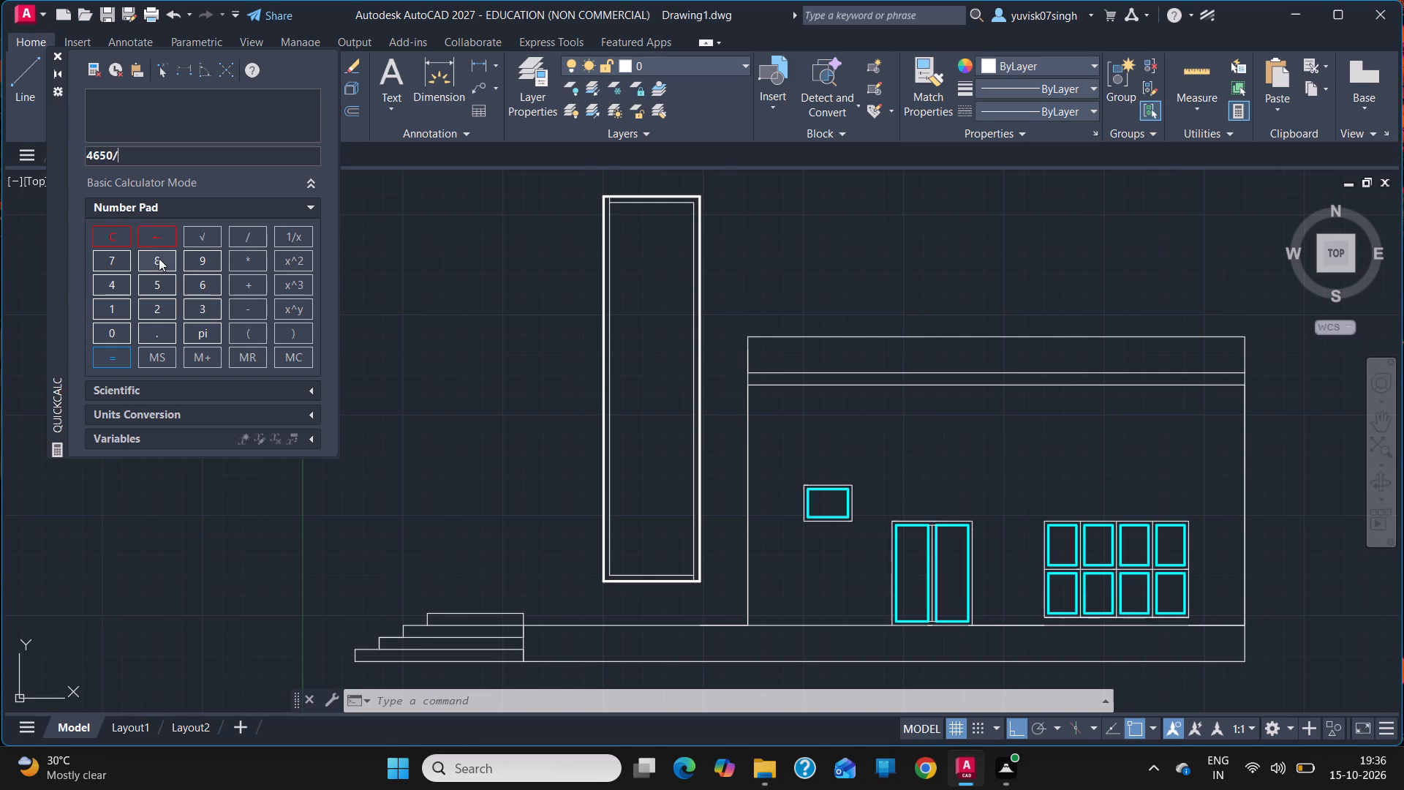
click(159, 258)
click(116, 365)
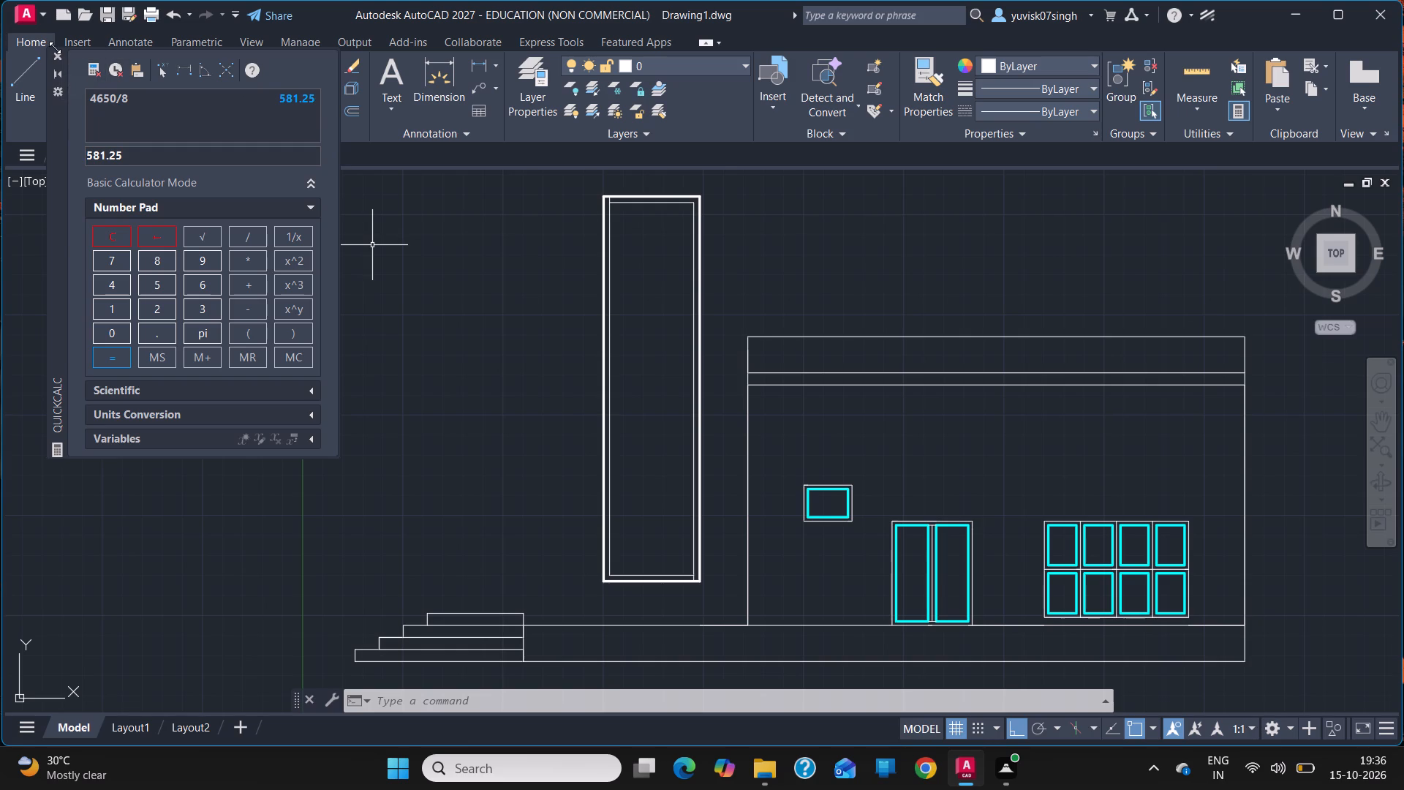
click(50, 56)
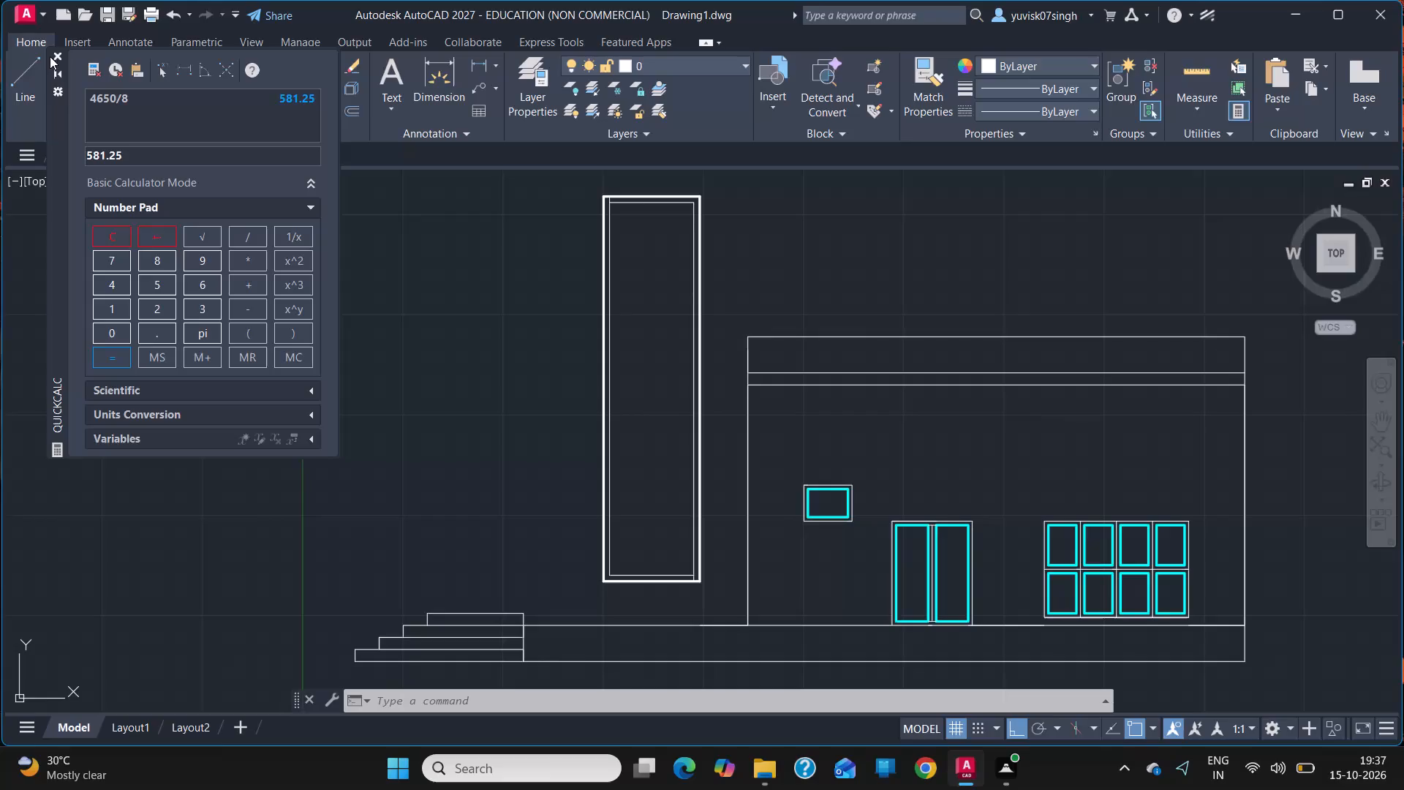
click(63, 56)
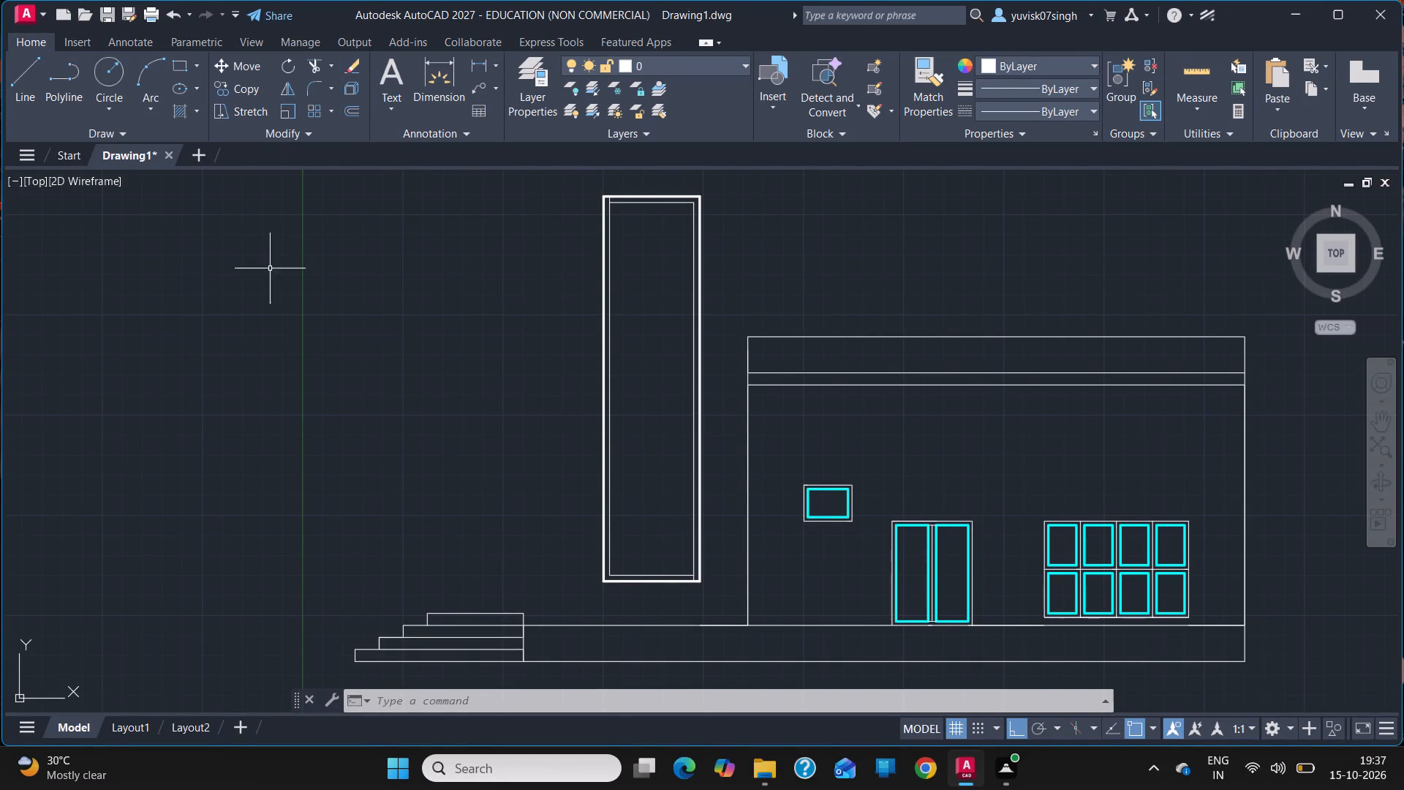
Divide the inner rectangle of the tall rectangle into 8 segments.
click(29, 106)
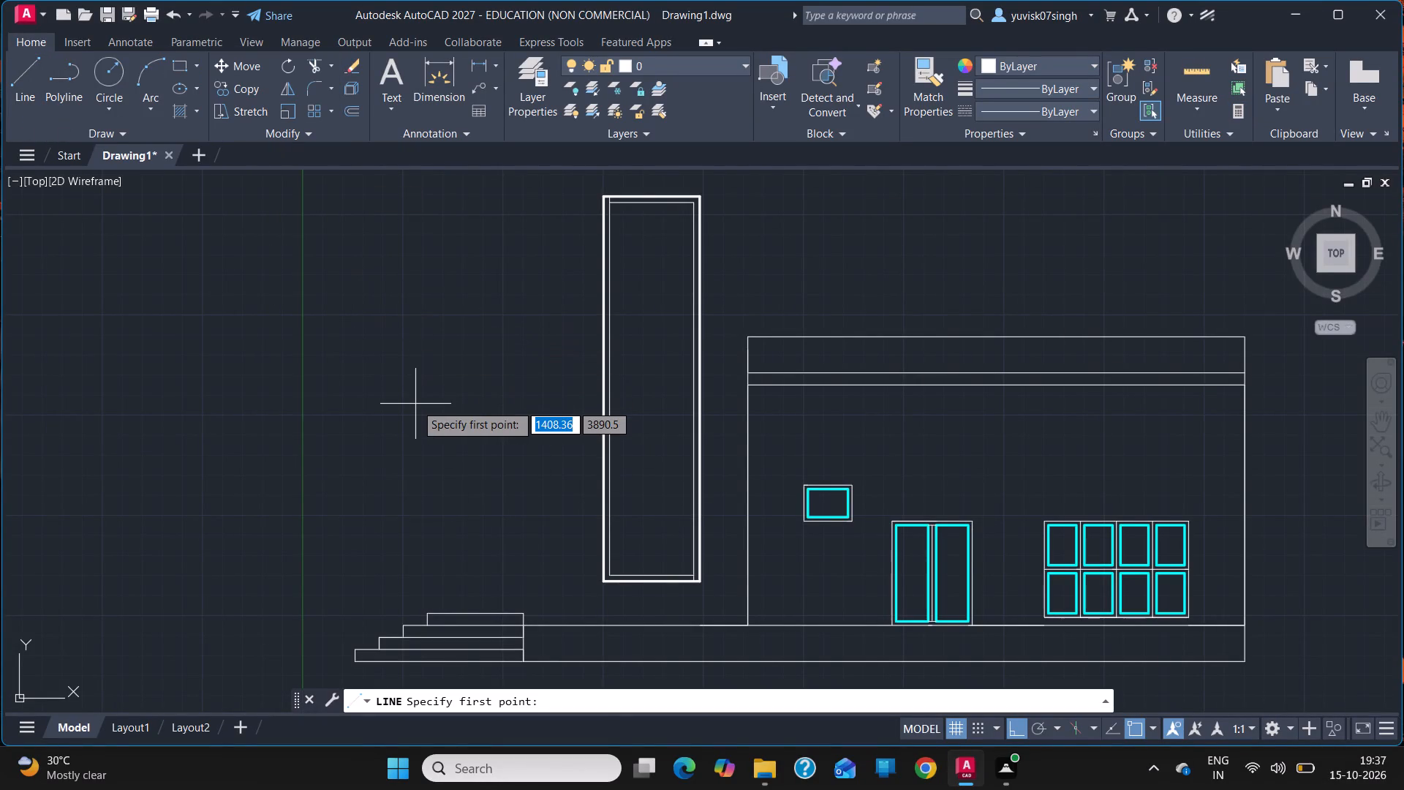
key(Escape)
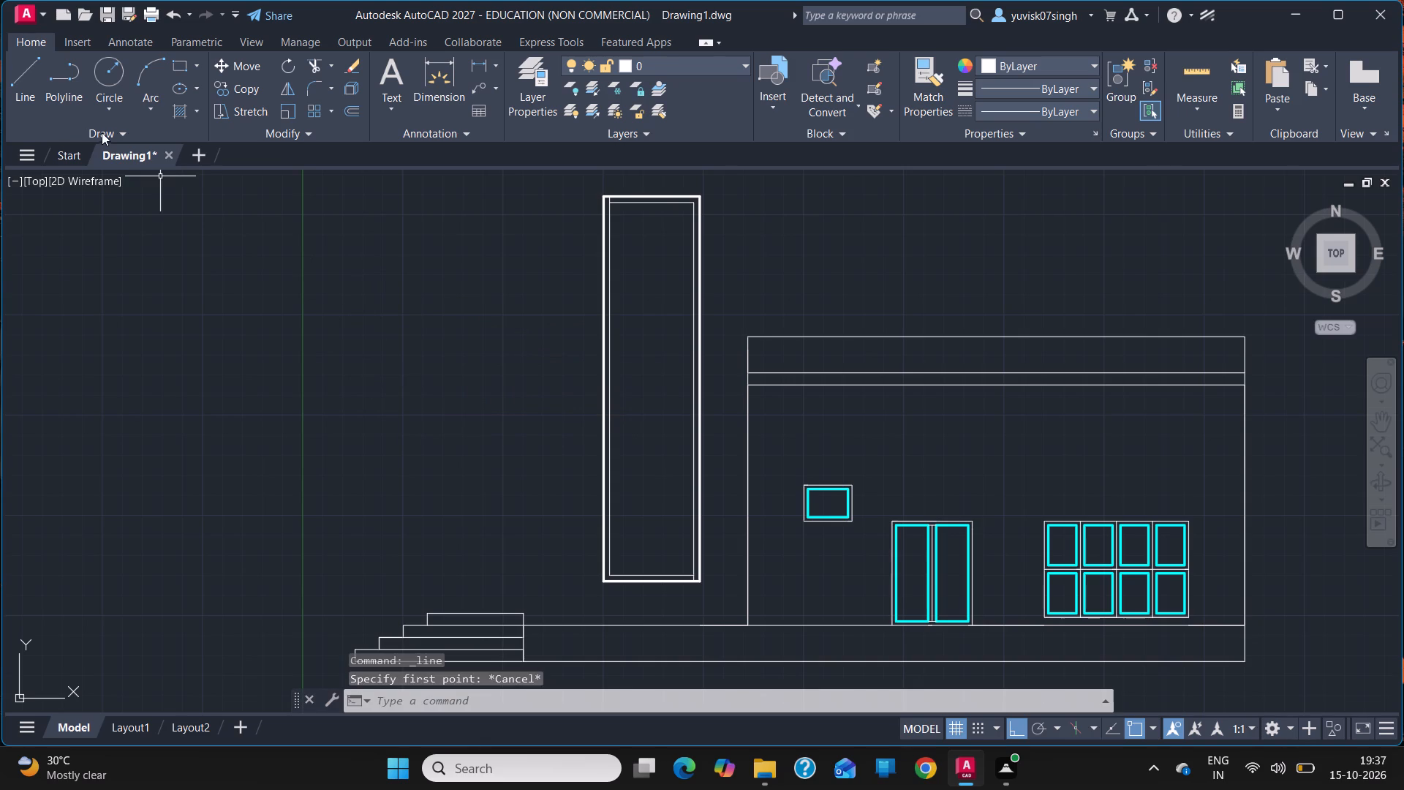
click(102, 133)
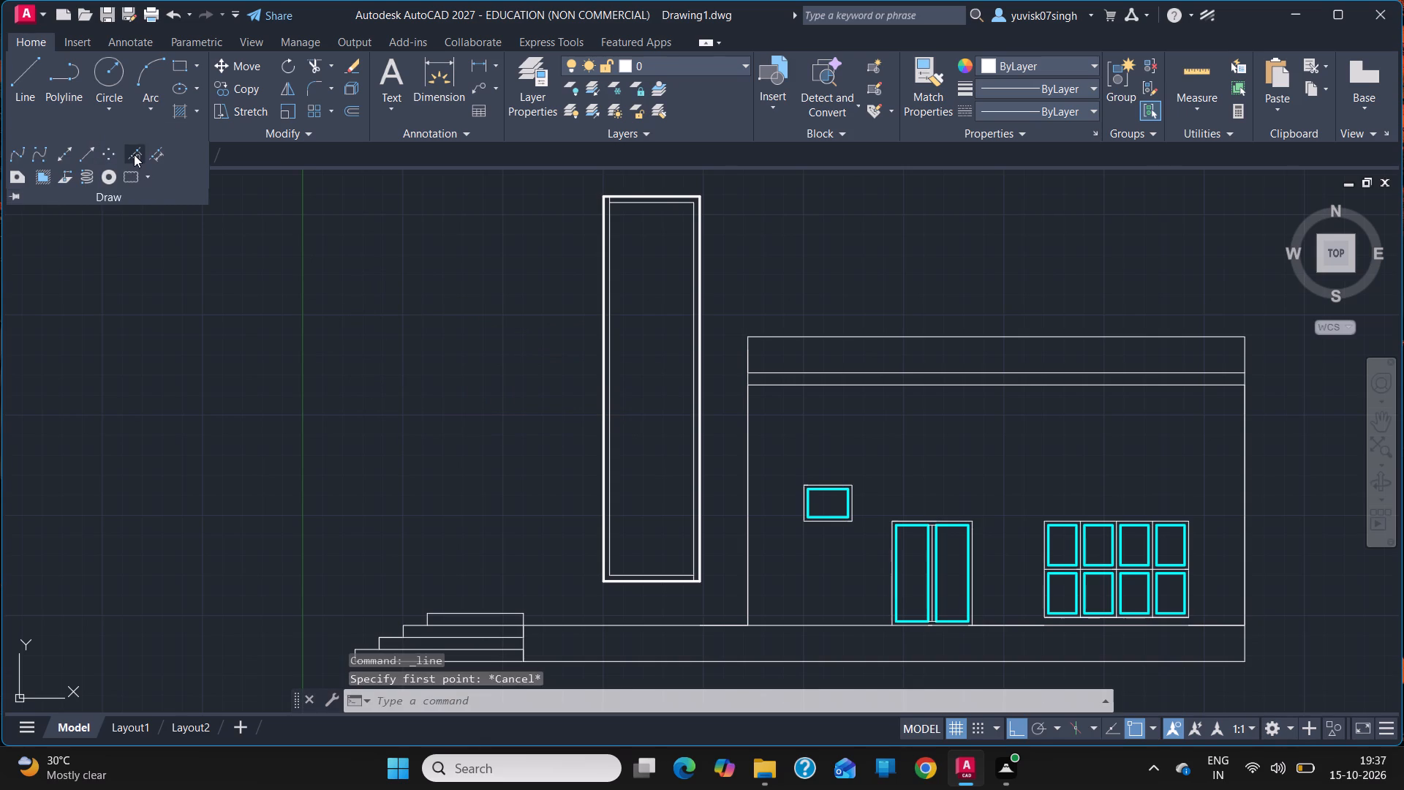
click(134, 154)
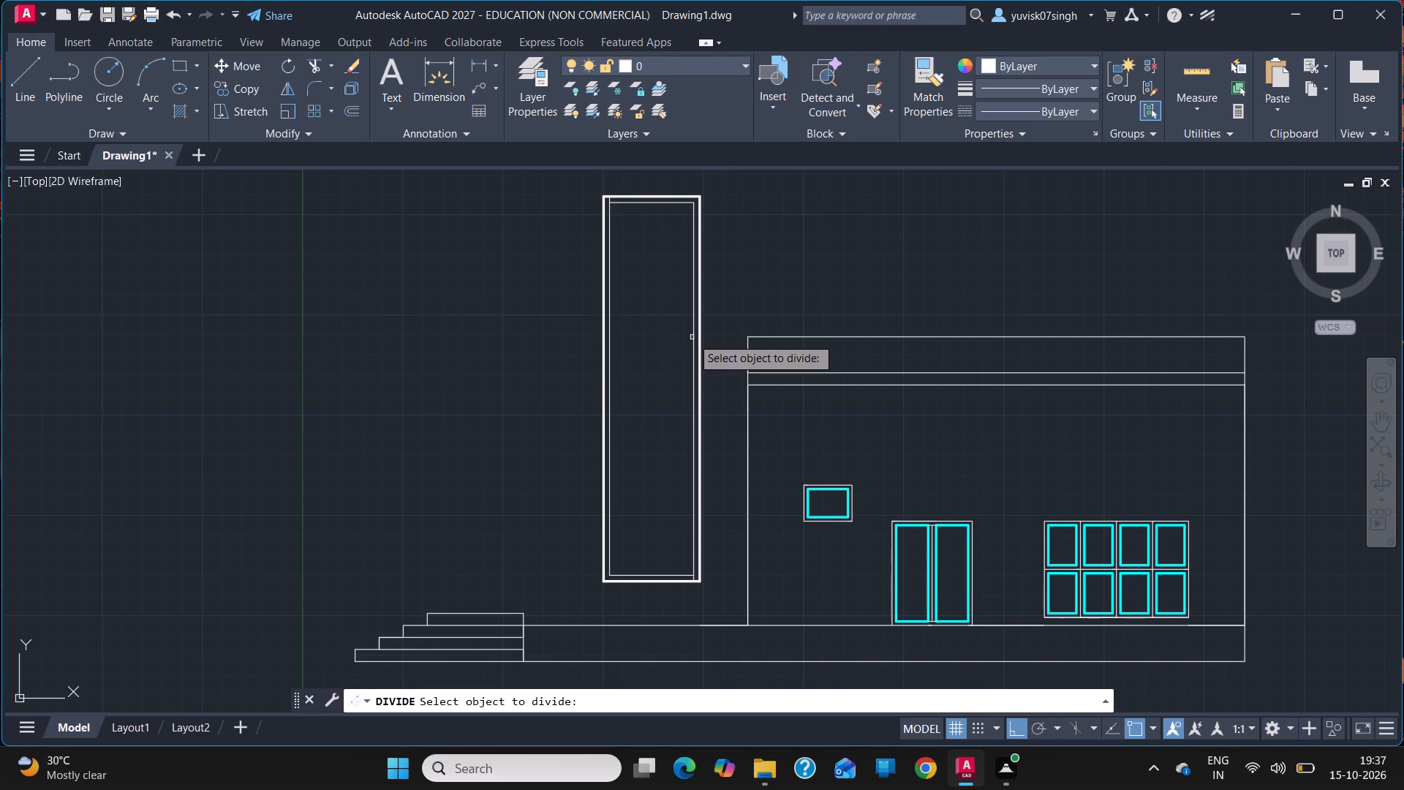
click(692, 337)
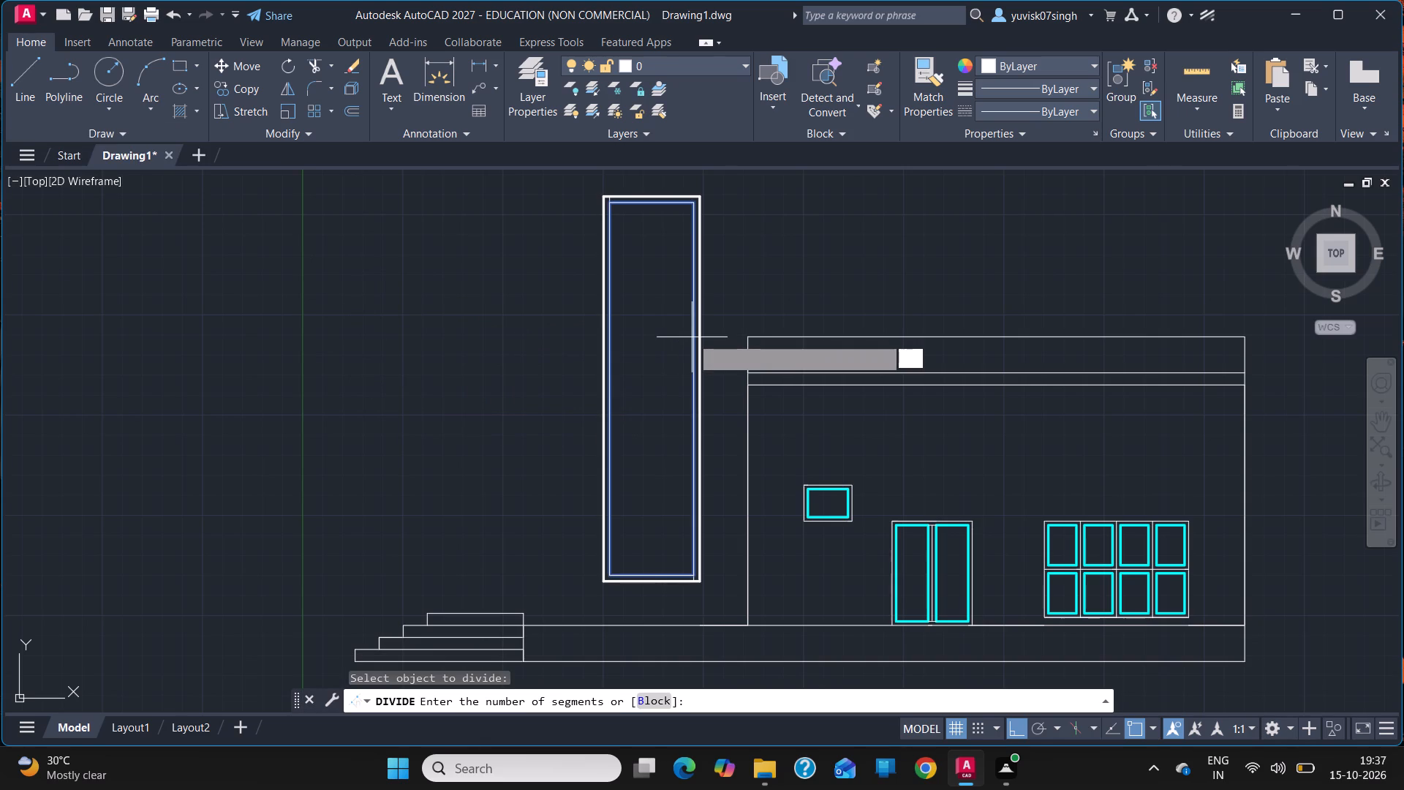
key(8)
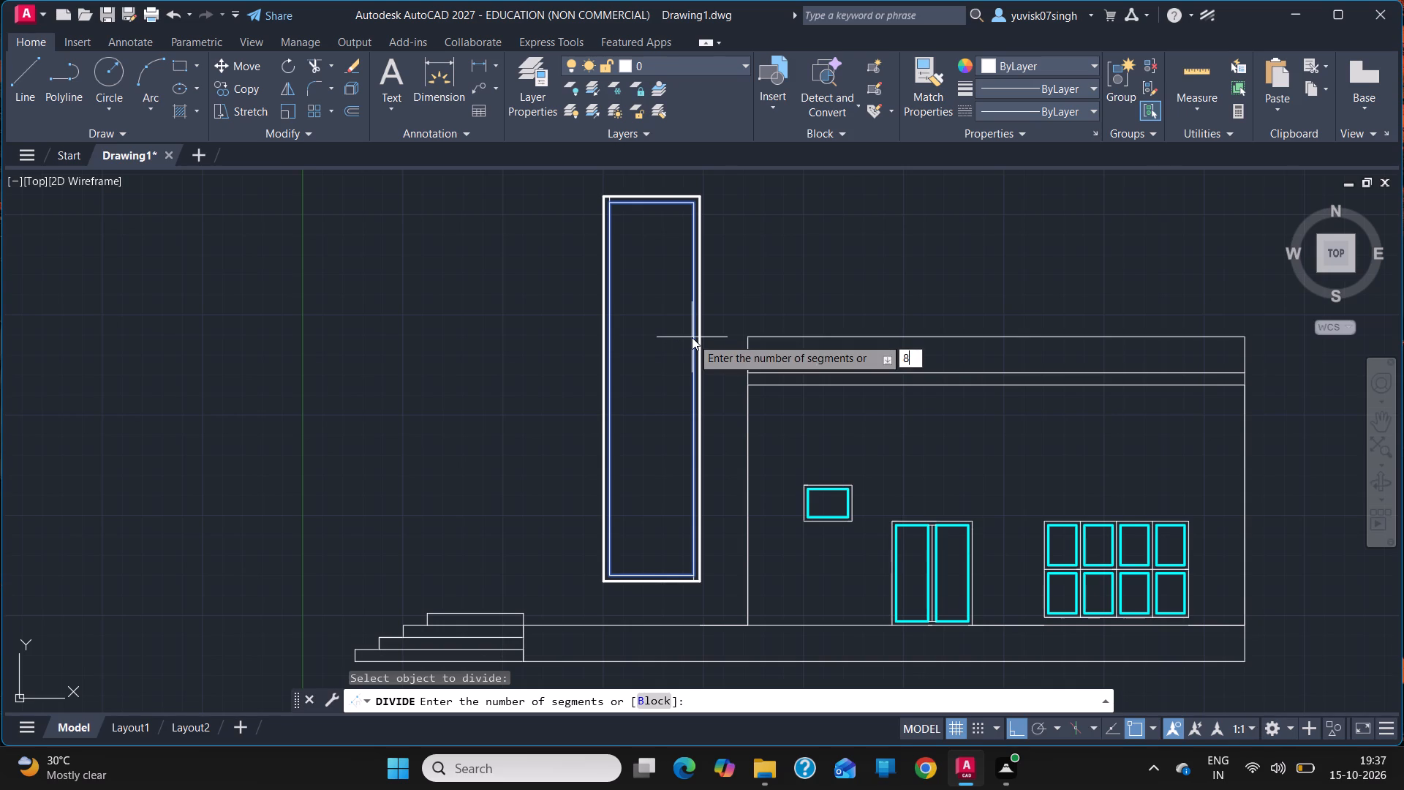
key(Return)
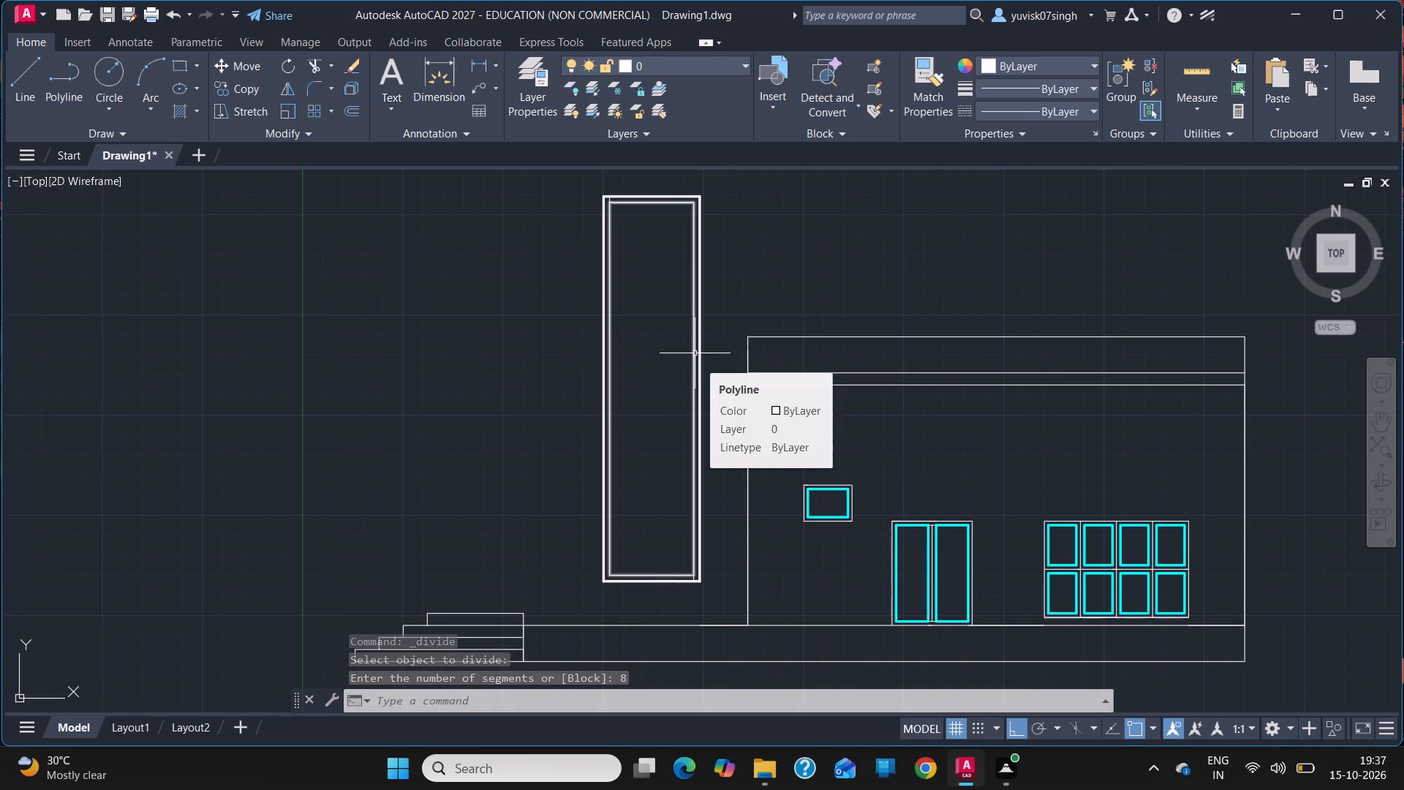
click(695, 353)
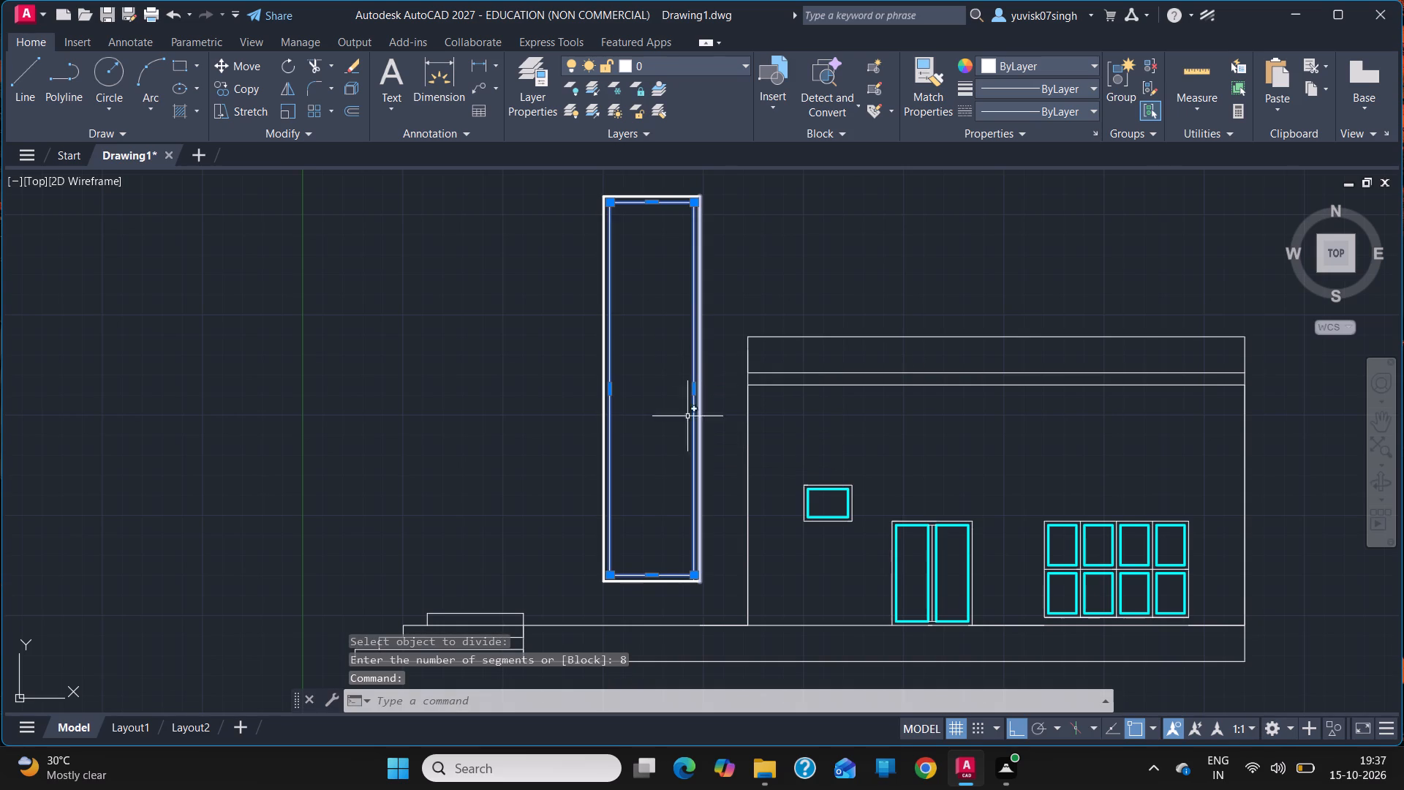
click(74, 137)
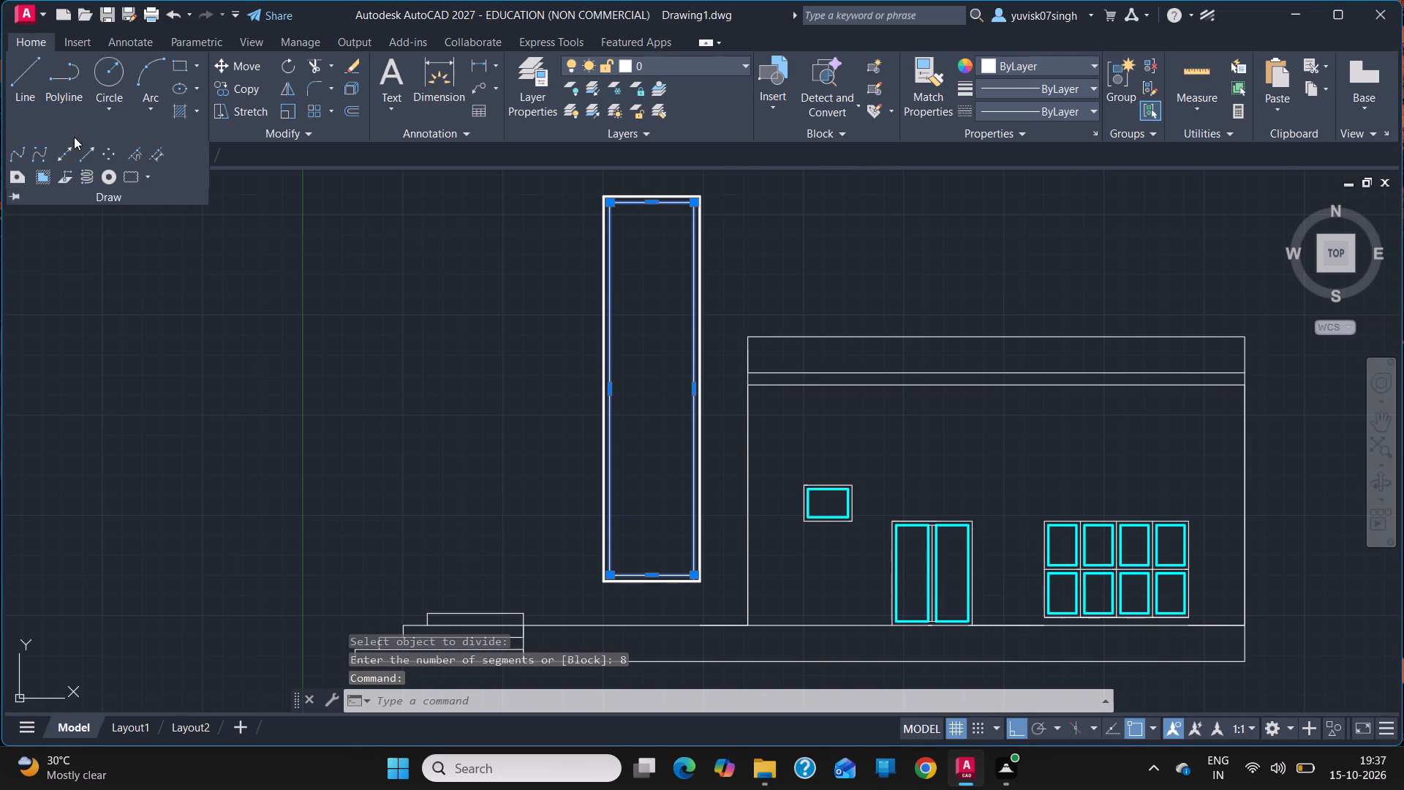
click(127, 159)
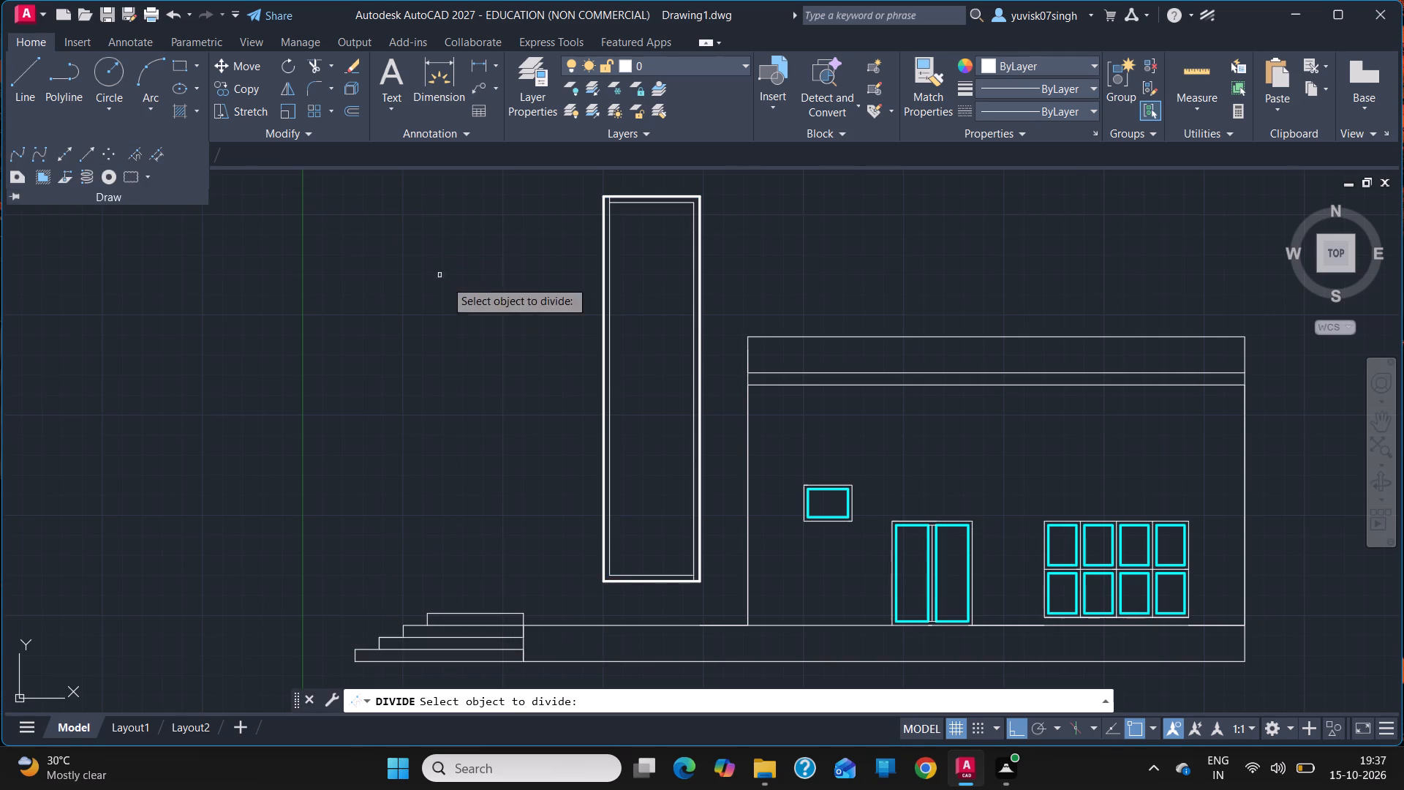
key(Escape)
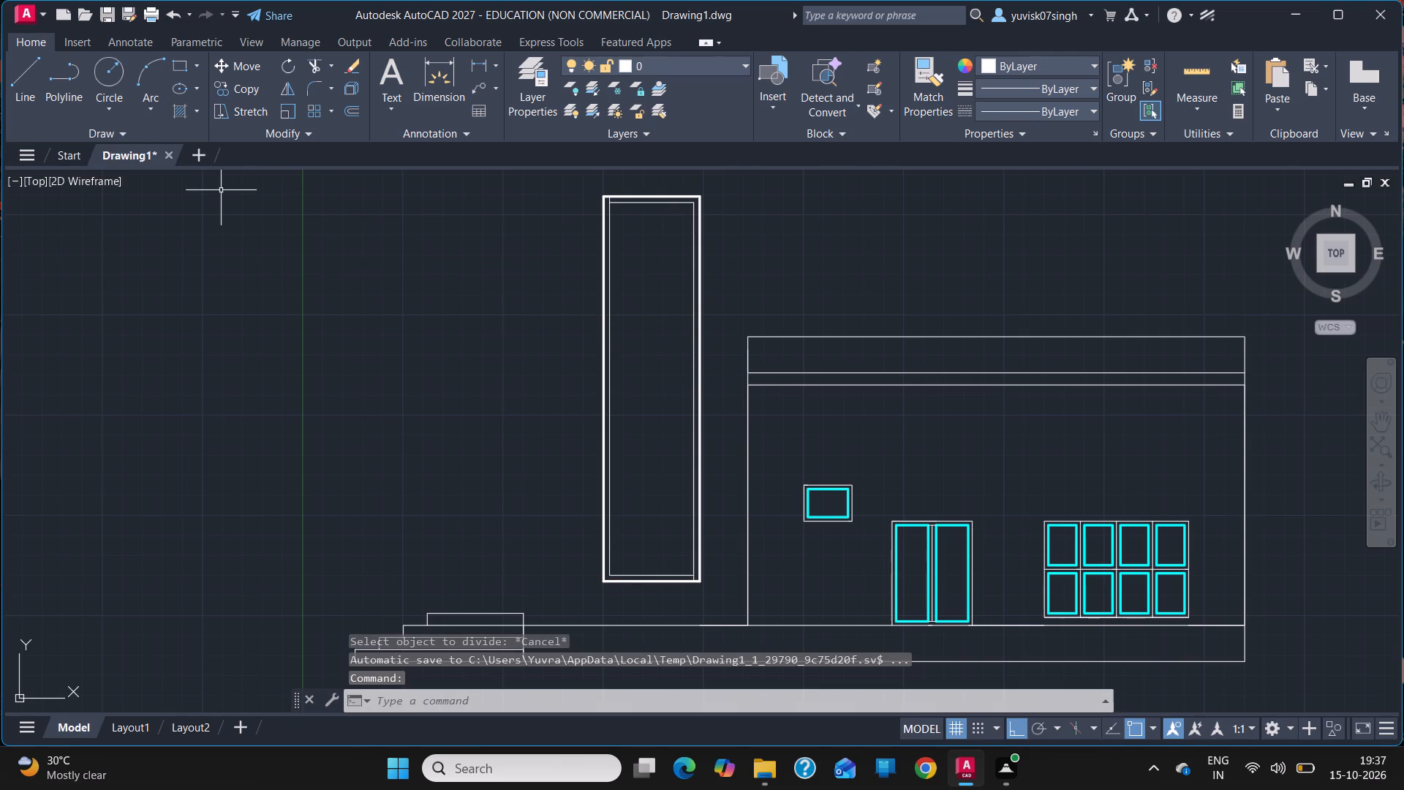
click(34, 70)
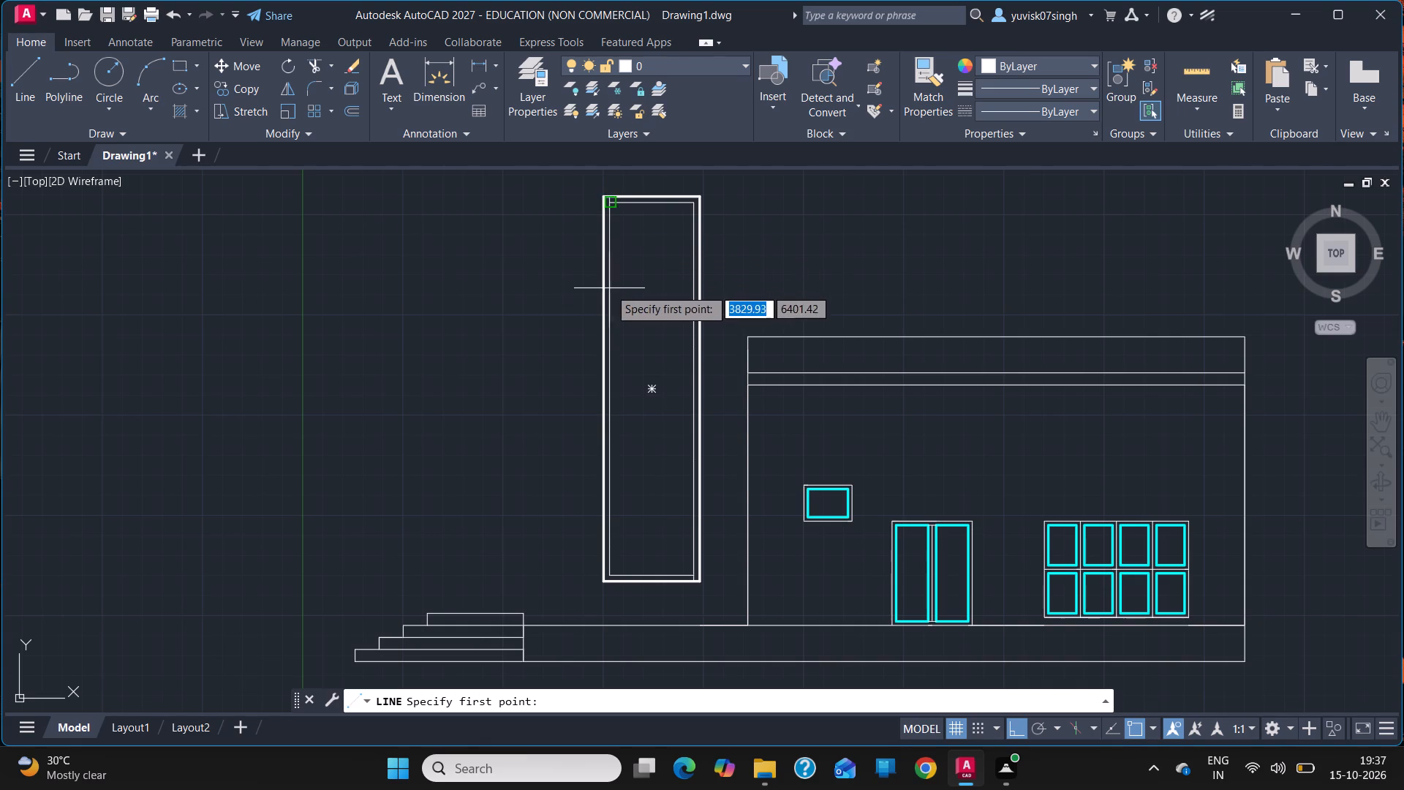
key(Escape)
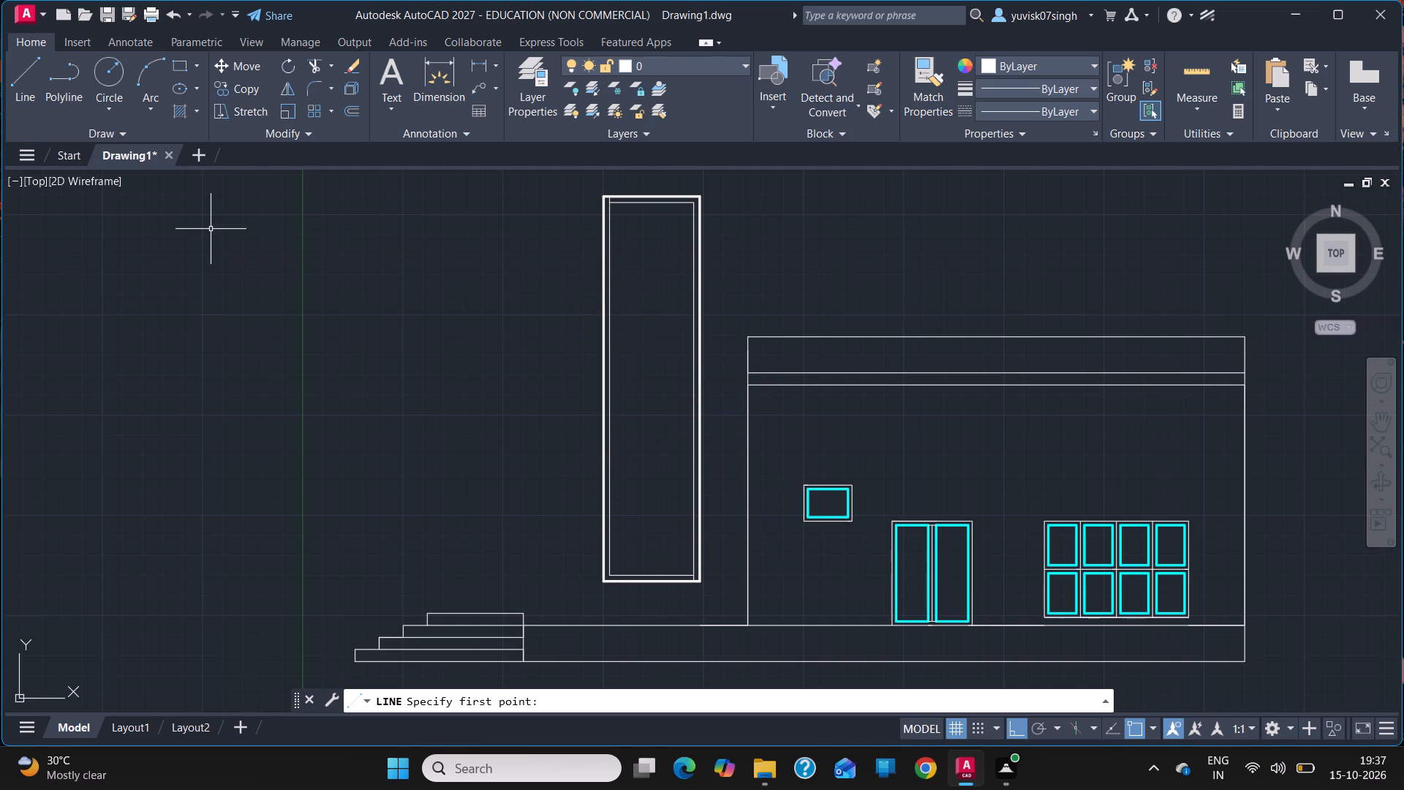
Divide the inner rectangle of the tall rectangle into 16 segments.
click(135, 138)
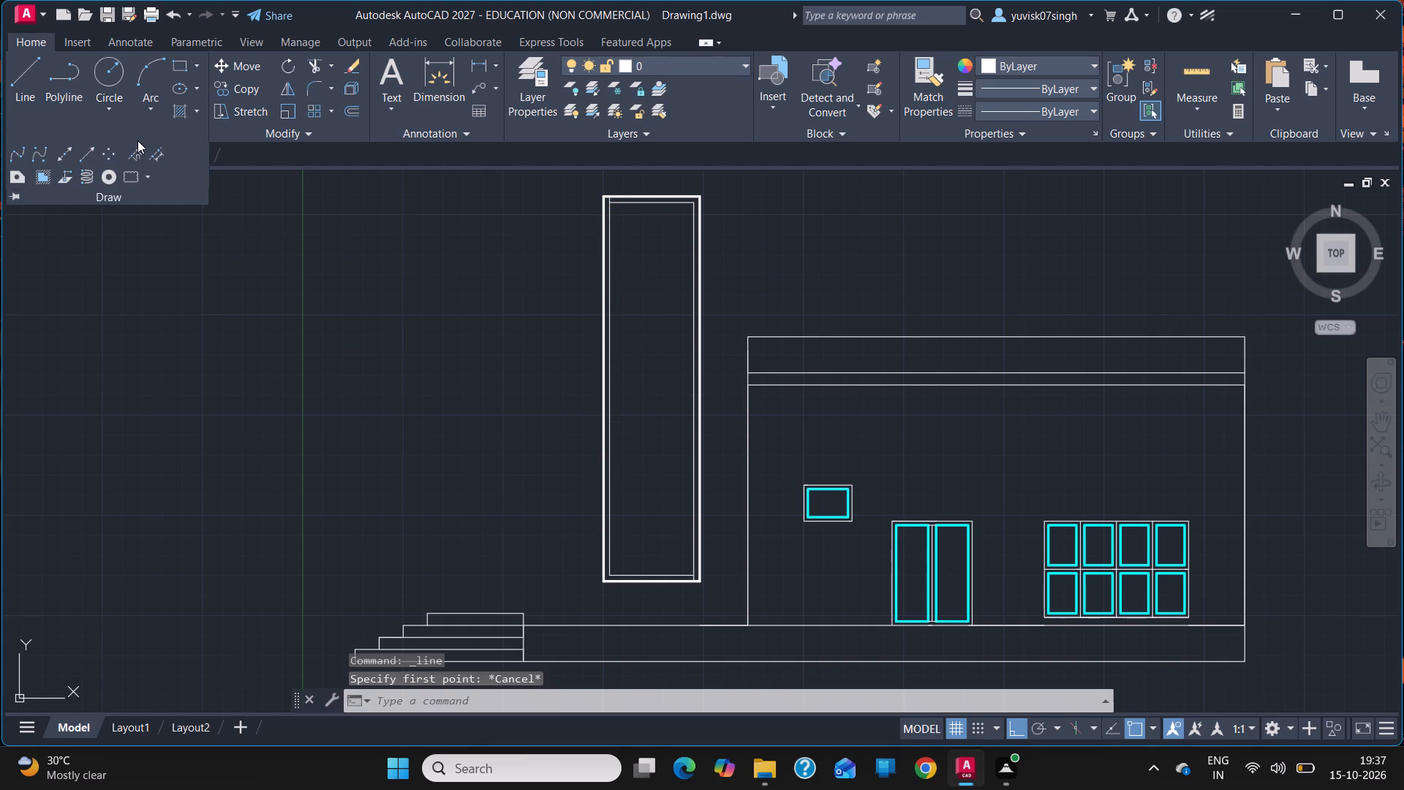
click(135, 159)
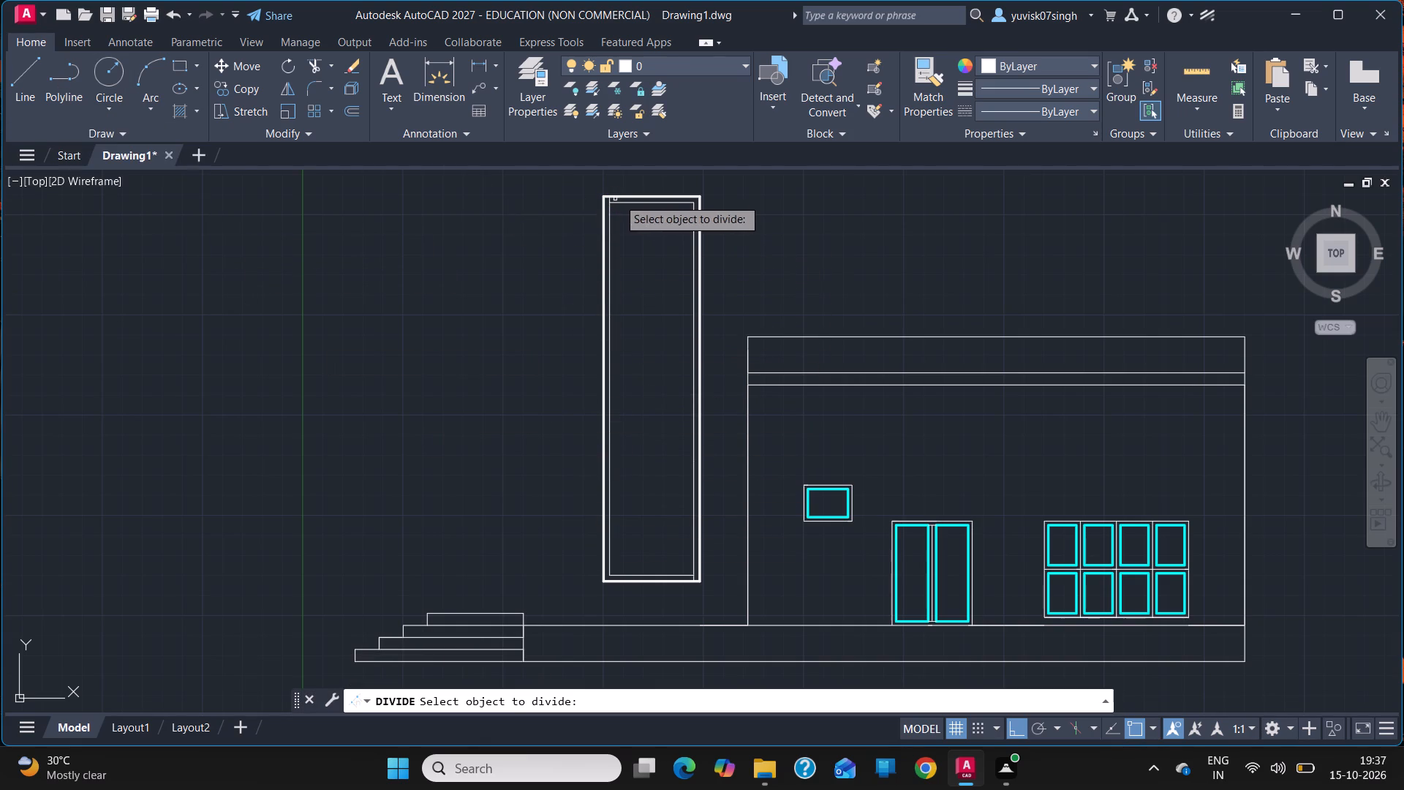
click(630, 202)
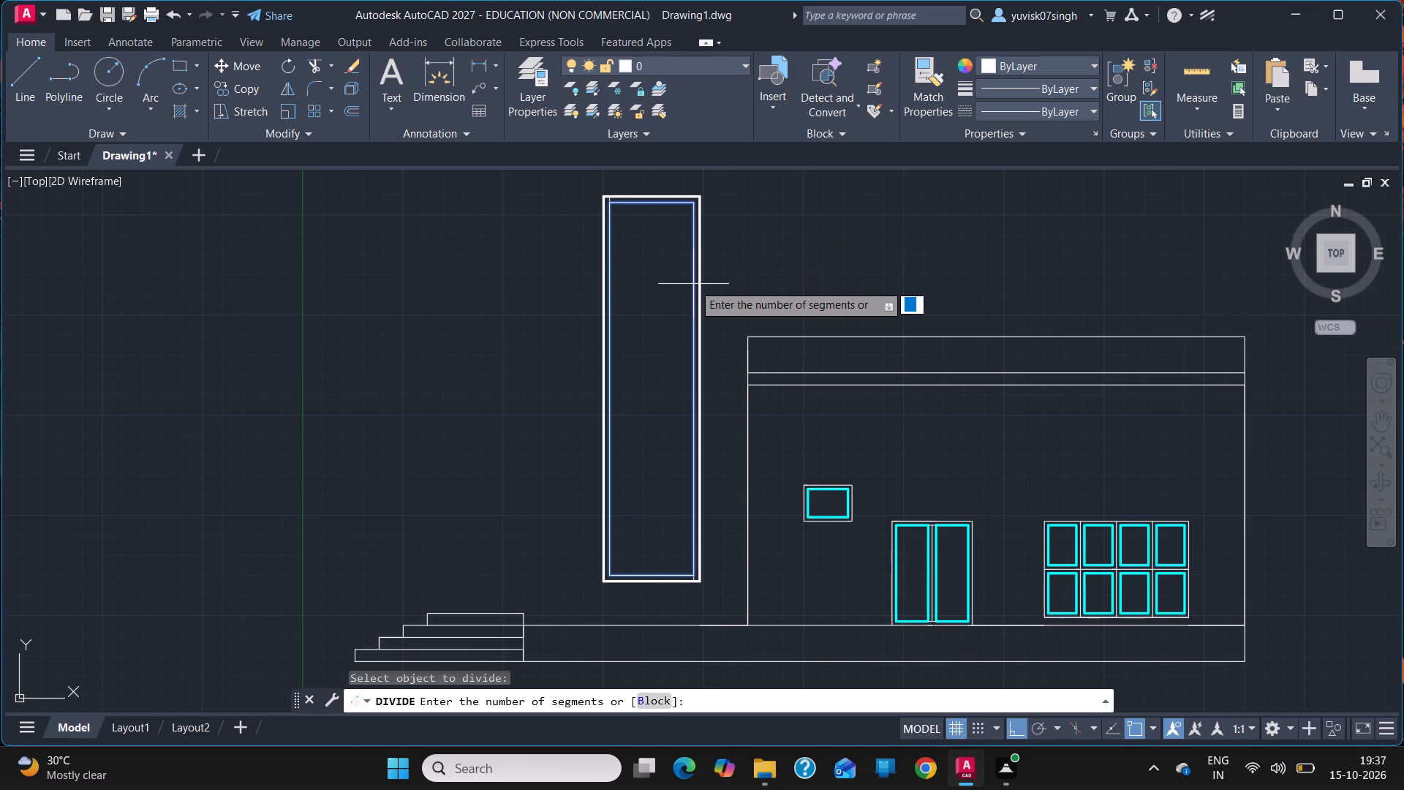
text(16)
key(Return)
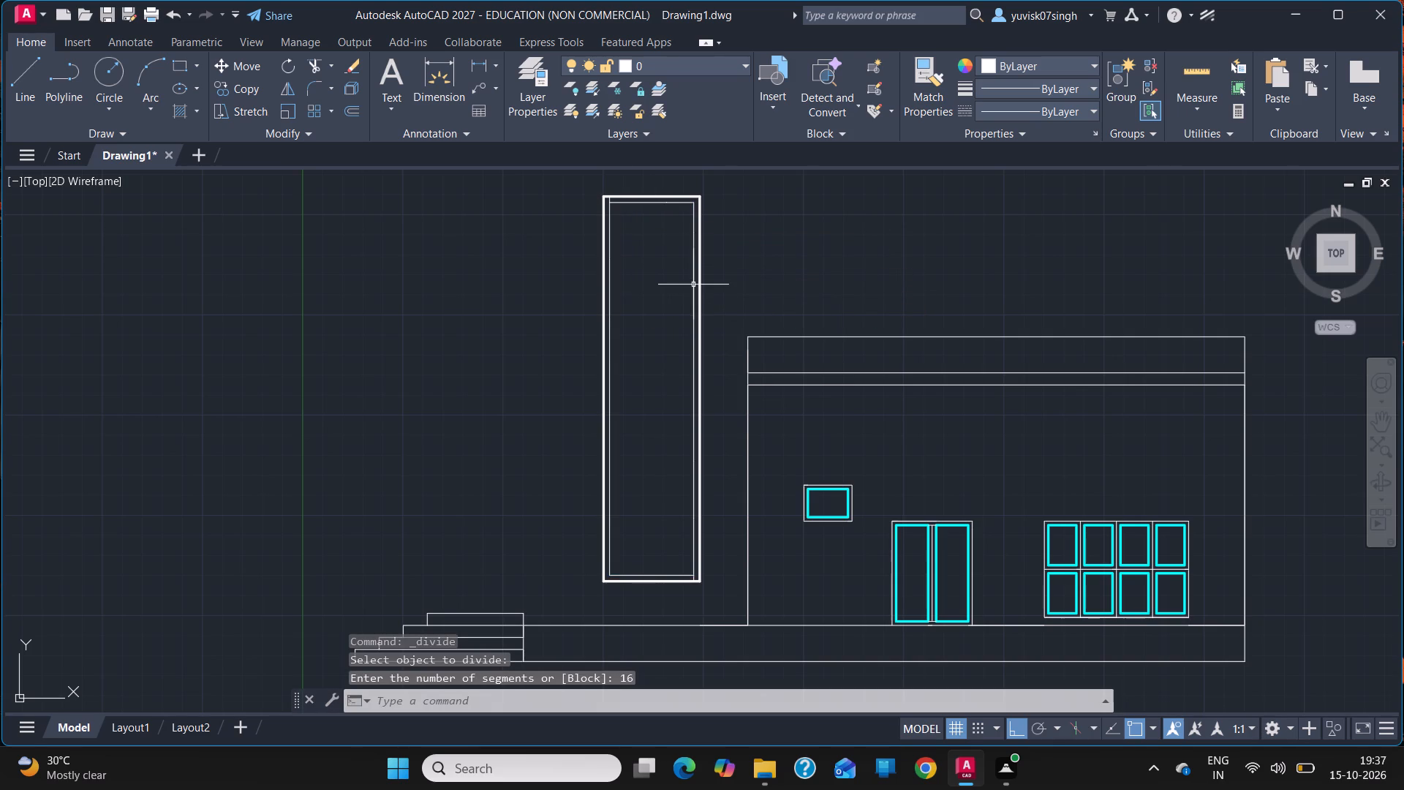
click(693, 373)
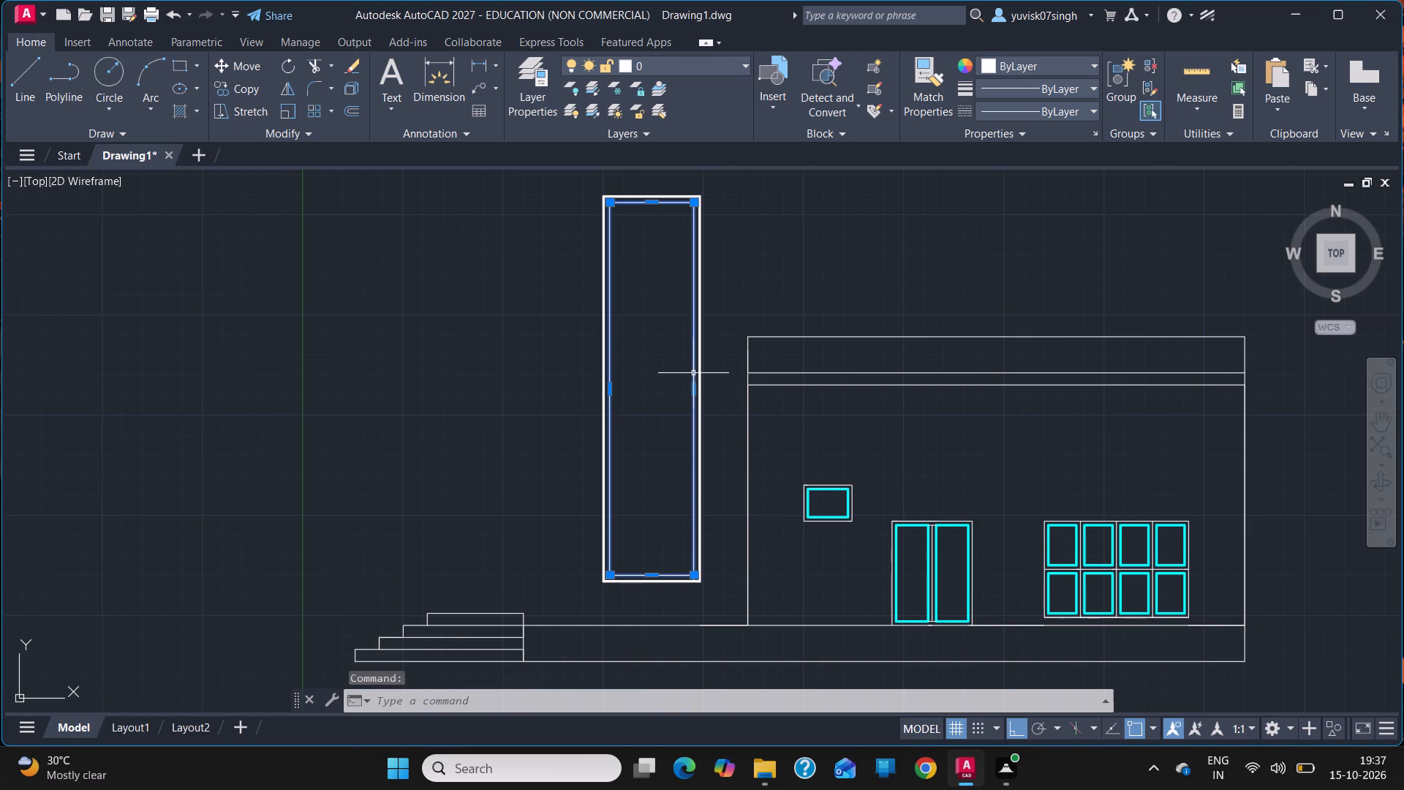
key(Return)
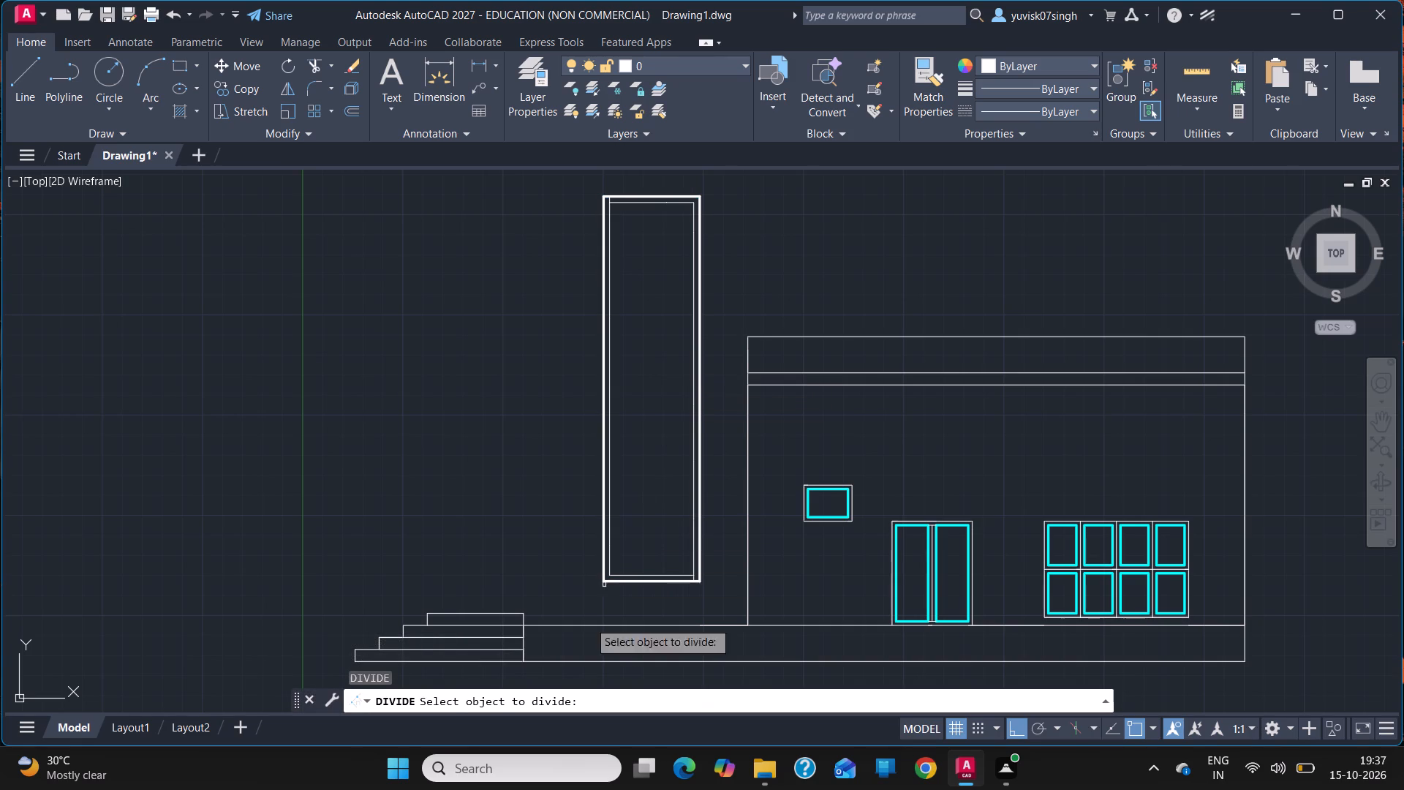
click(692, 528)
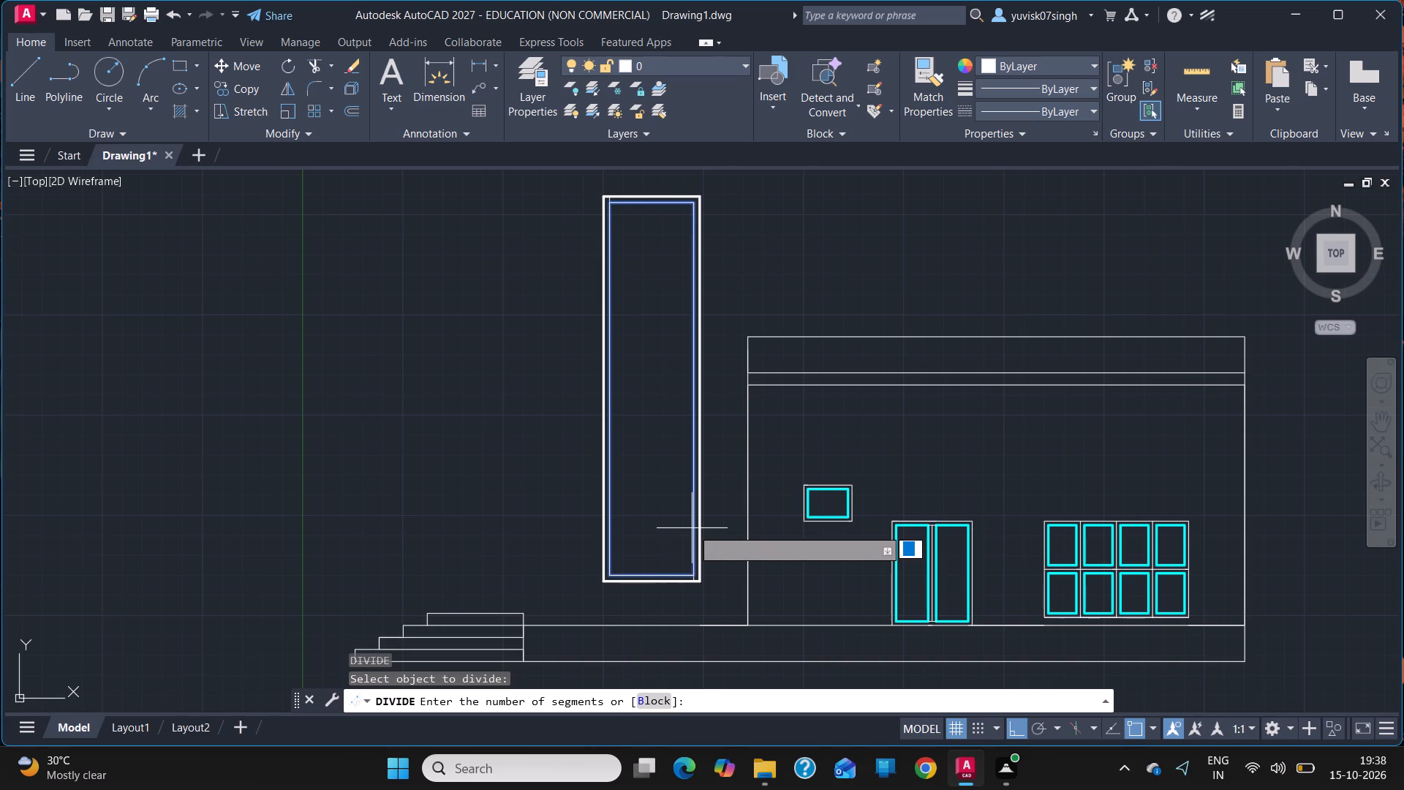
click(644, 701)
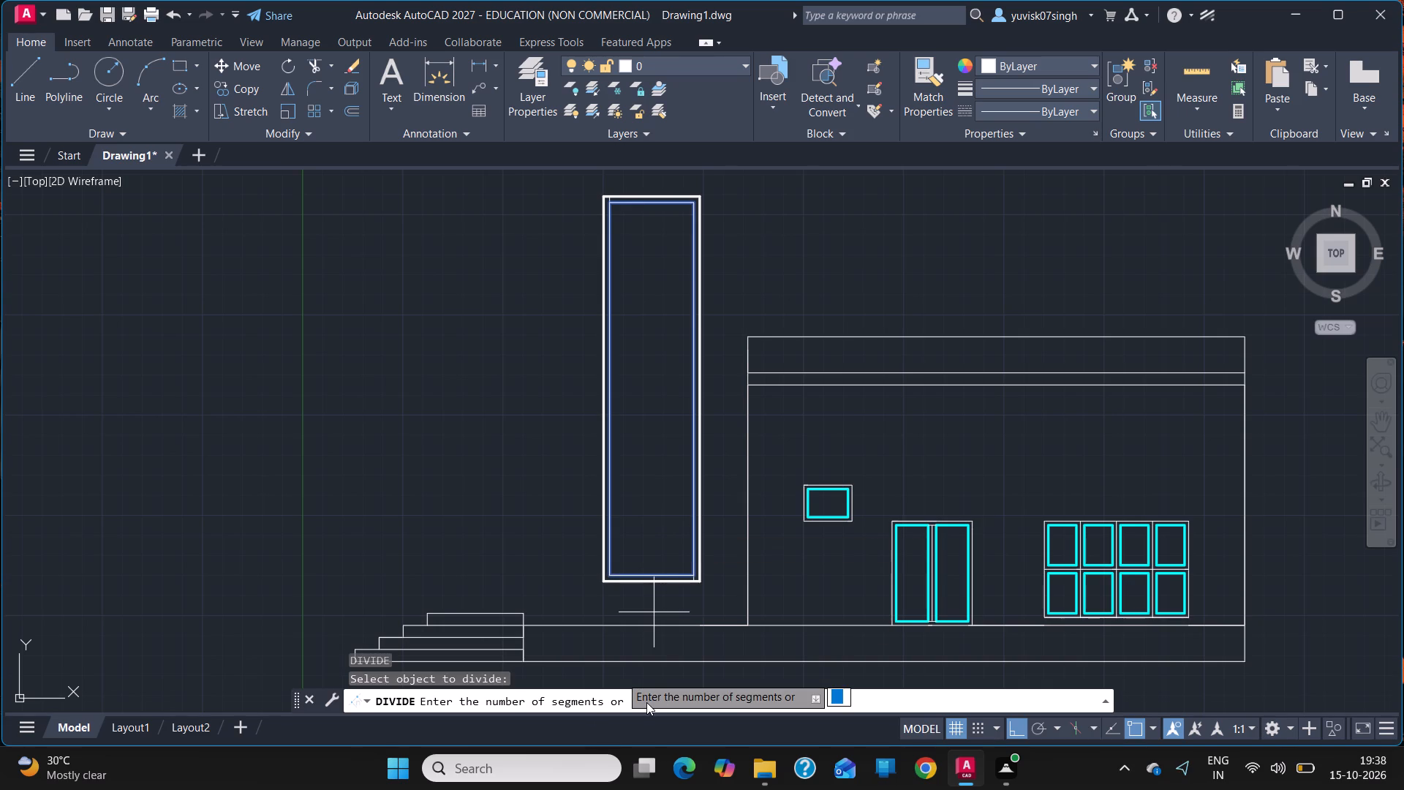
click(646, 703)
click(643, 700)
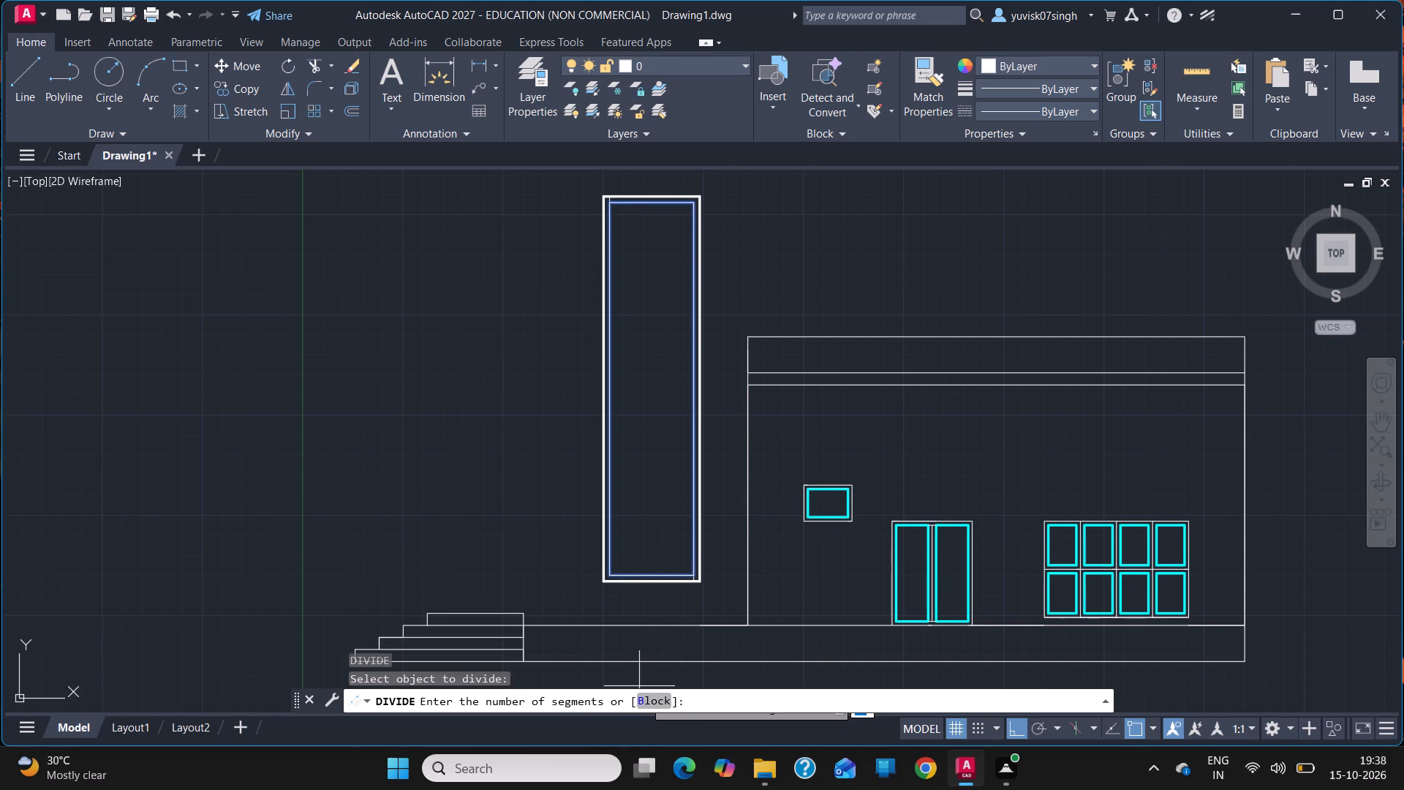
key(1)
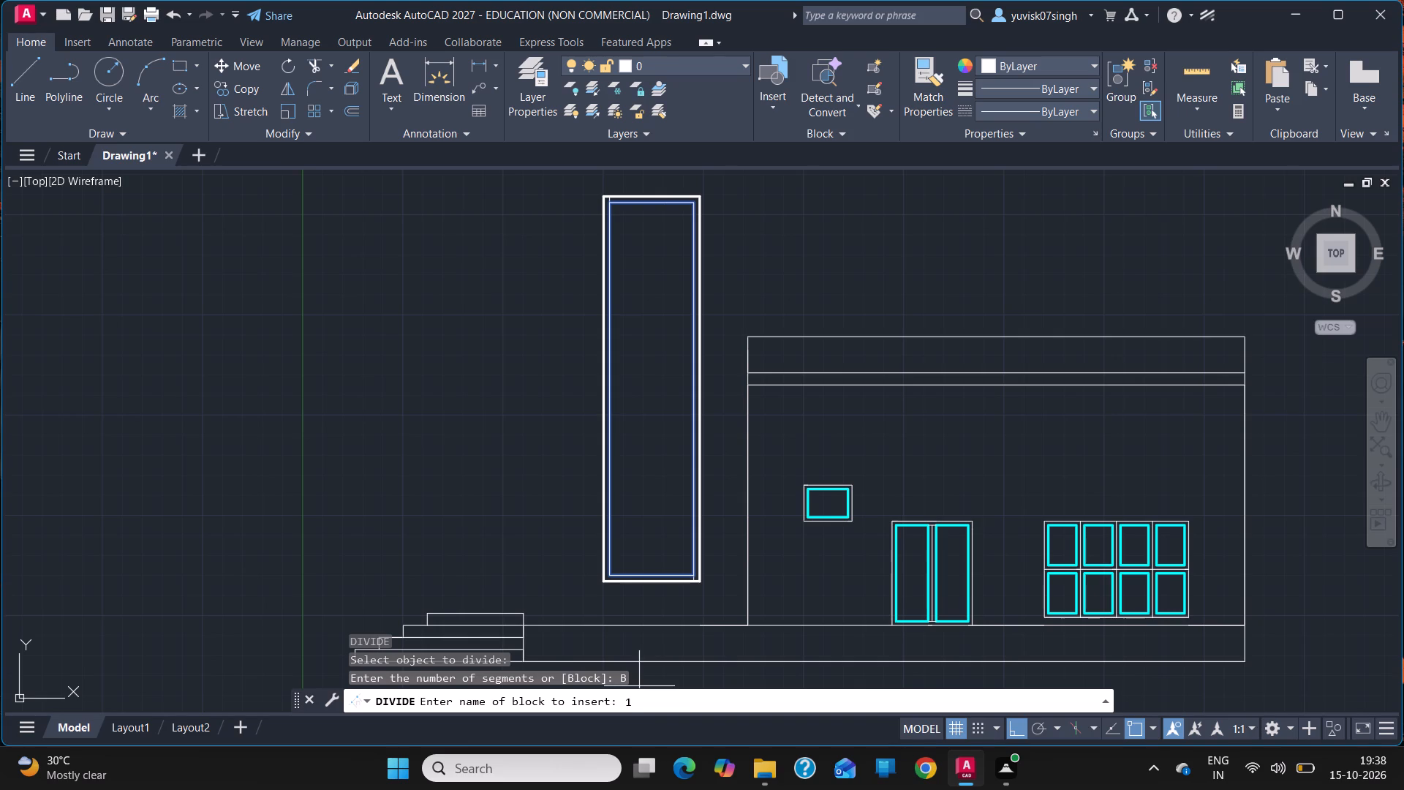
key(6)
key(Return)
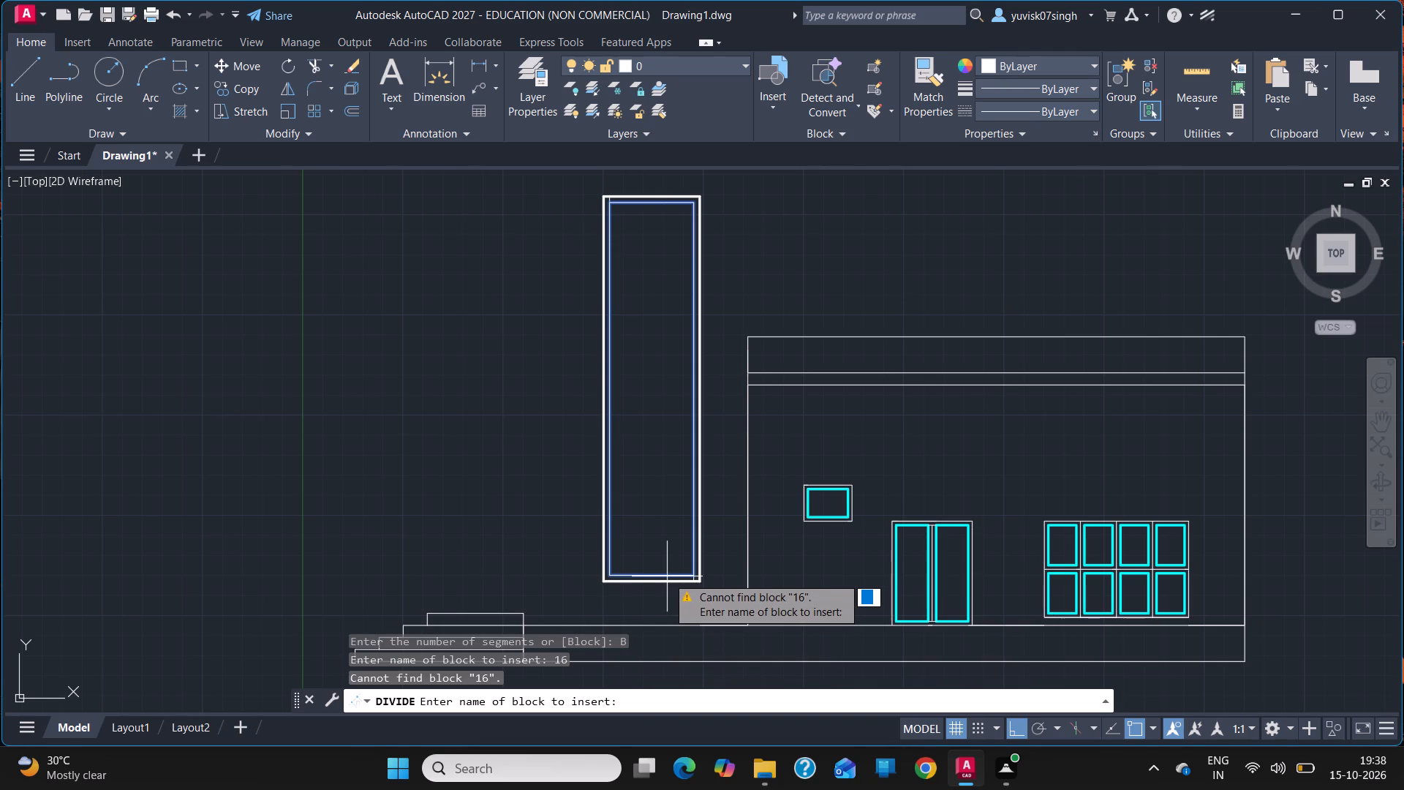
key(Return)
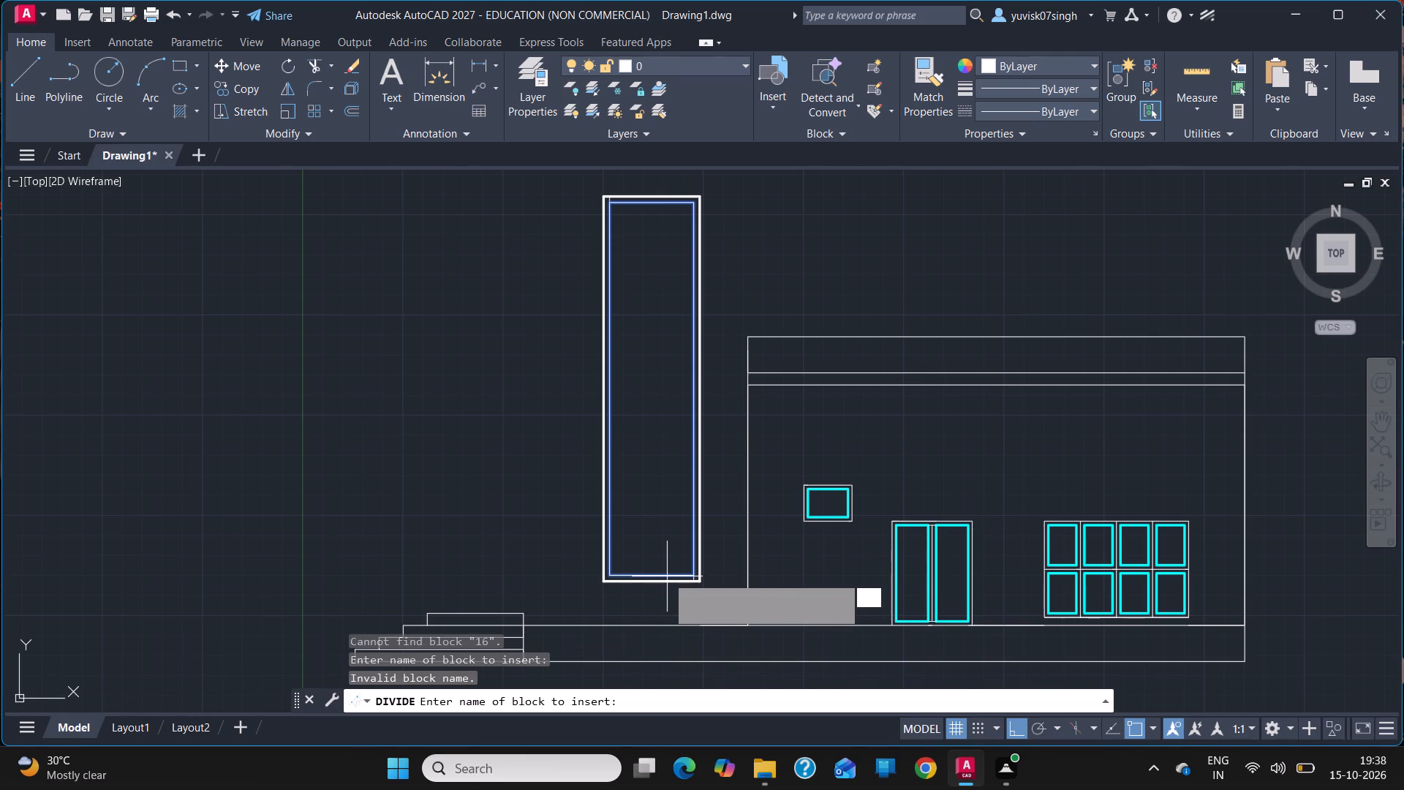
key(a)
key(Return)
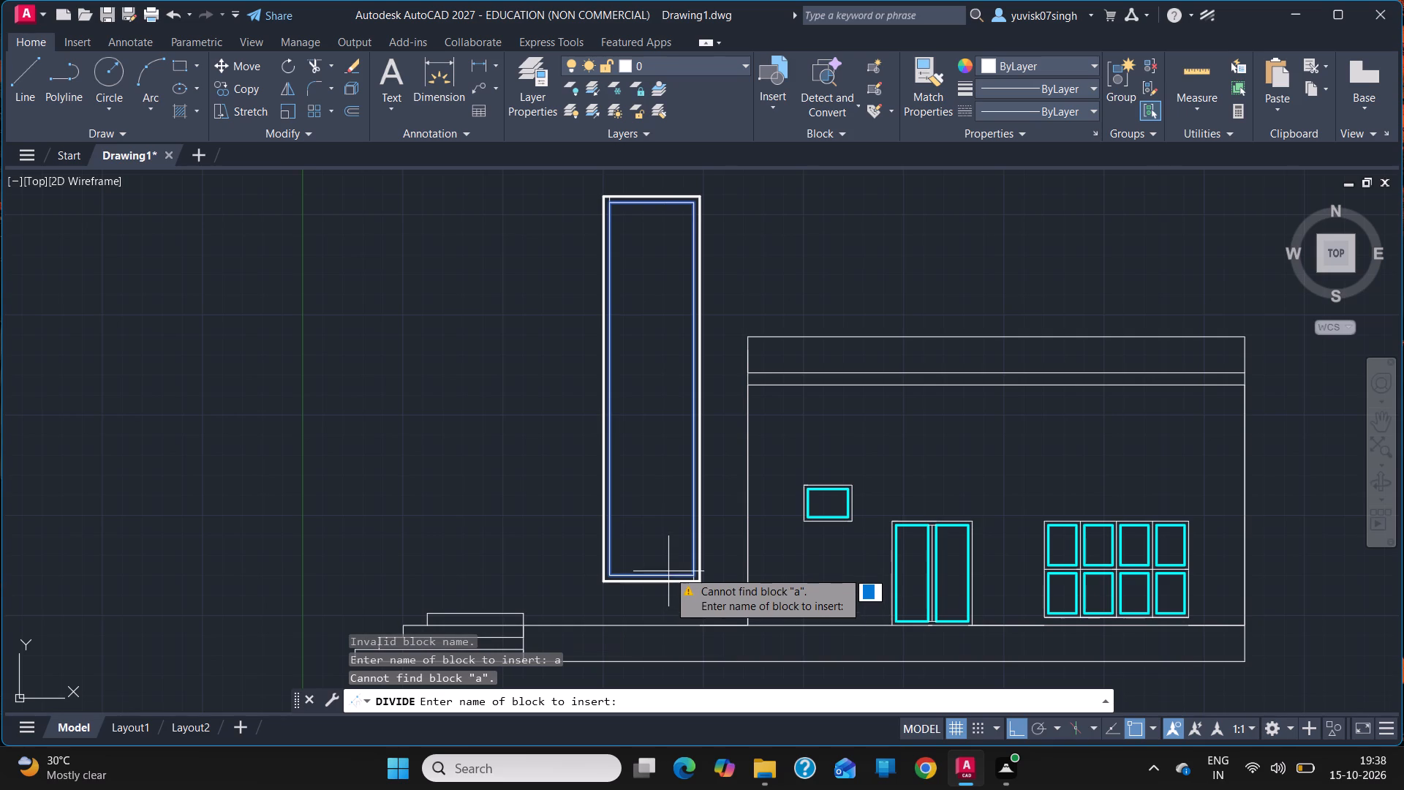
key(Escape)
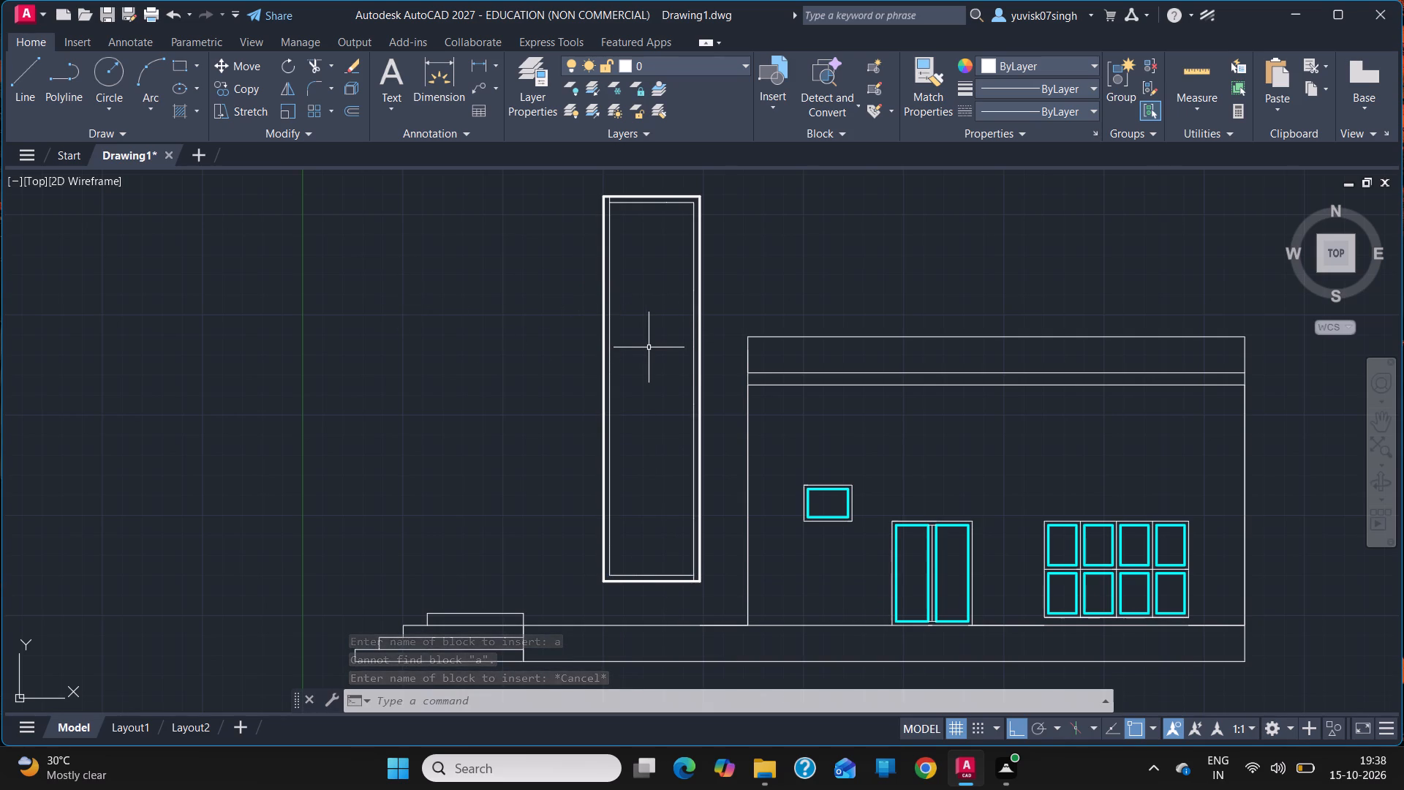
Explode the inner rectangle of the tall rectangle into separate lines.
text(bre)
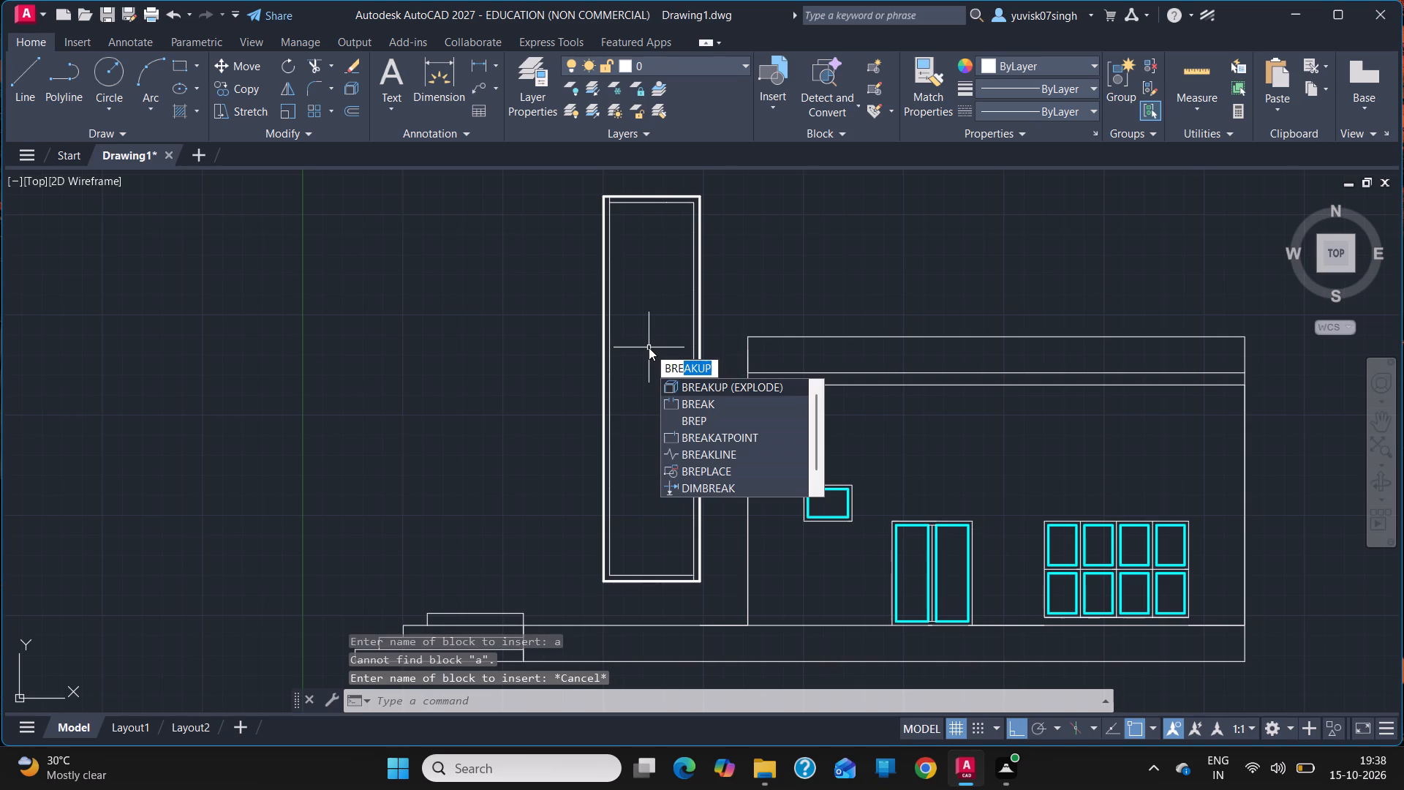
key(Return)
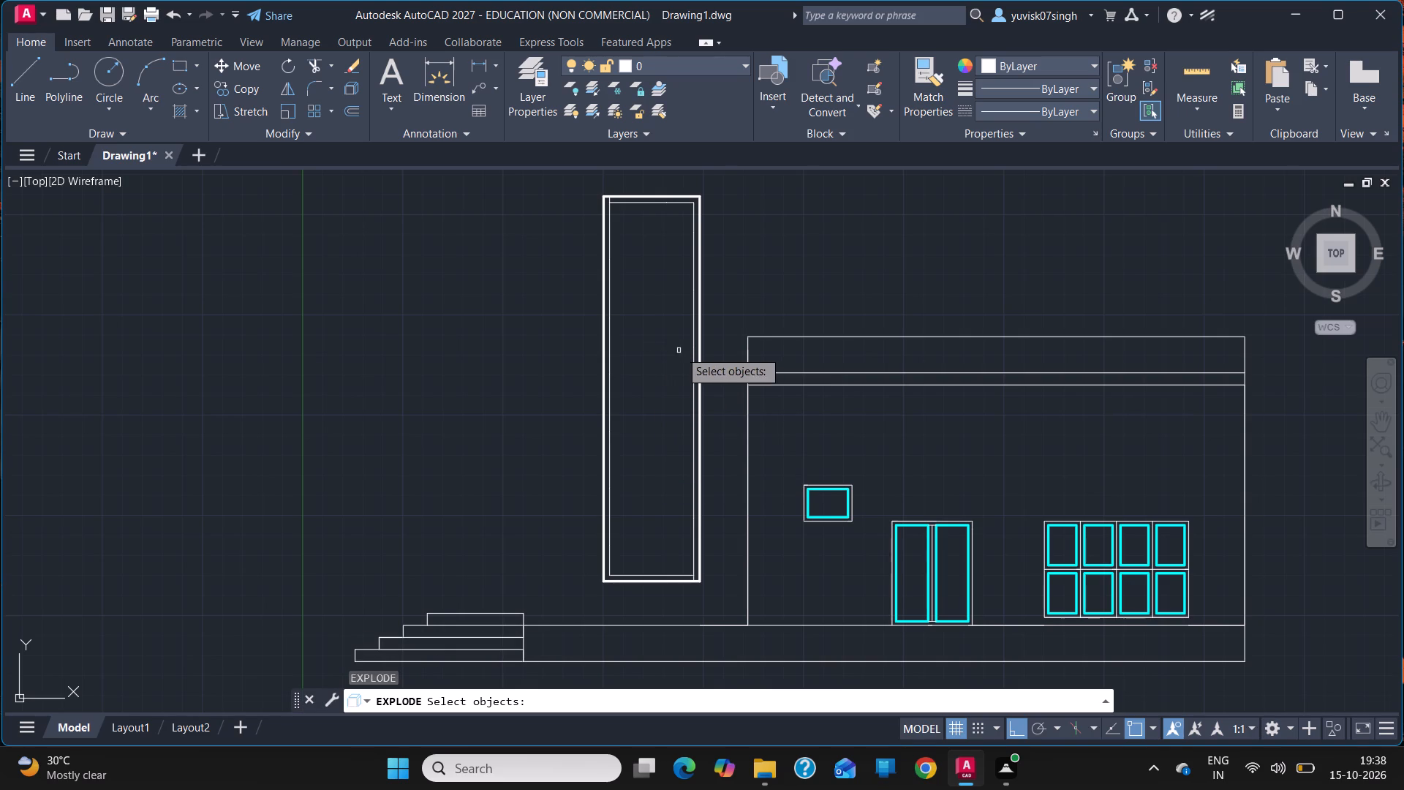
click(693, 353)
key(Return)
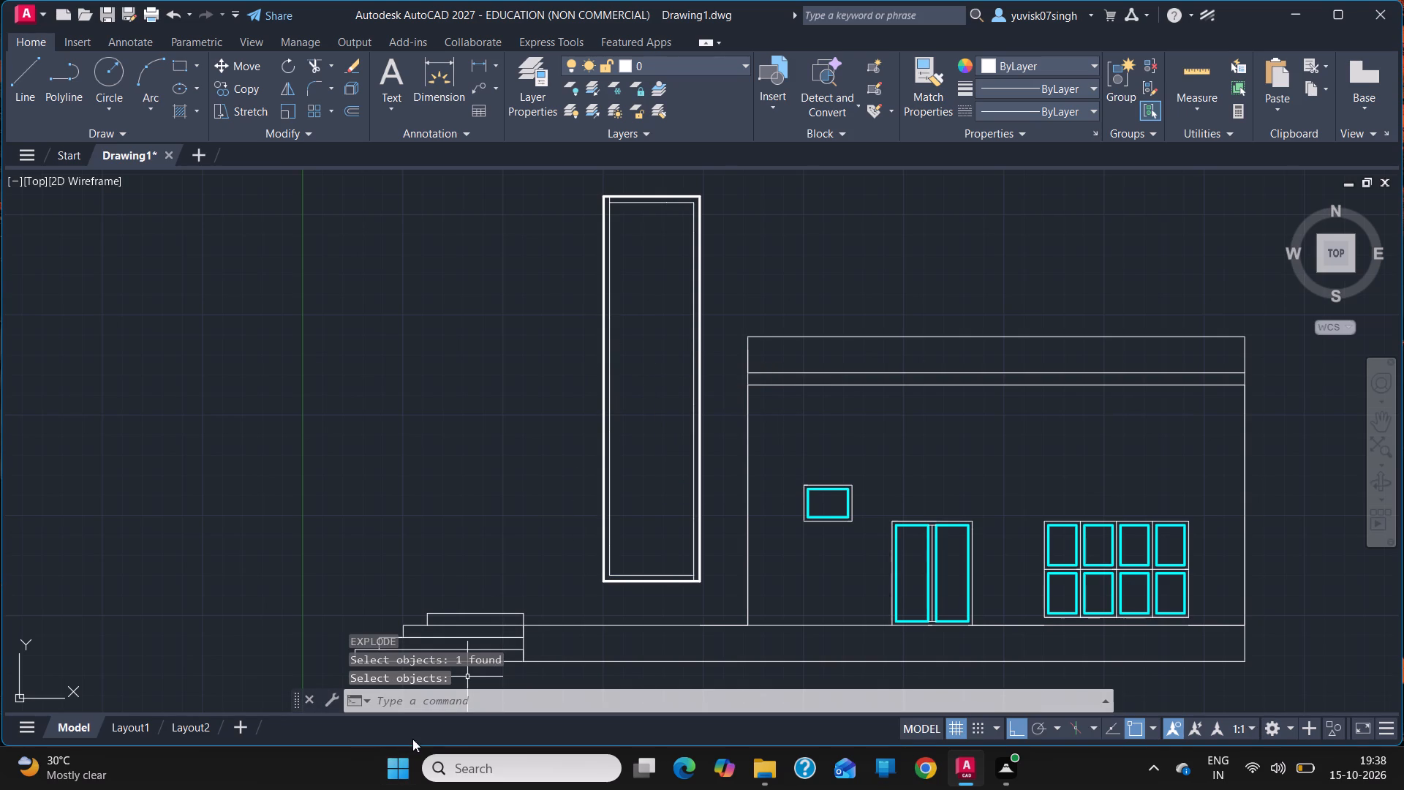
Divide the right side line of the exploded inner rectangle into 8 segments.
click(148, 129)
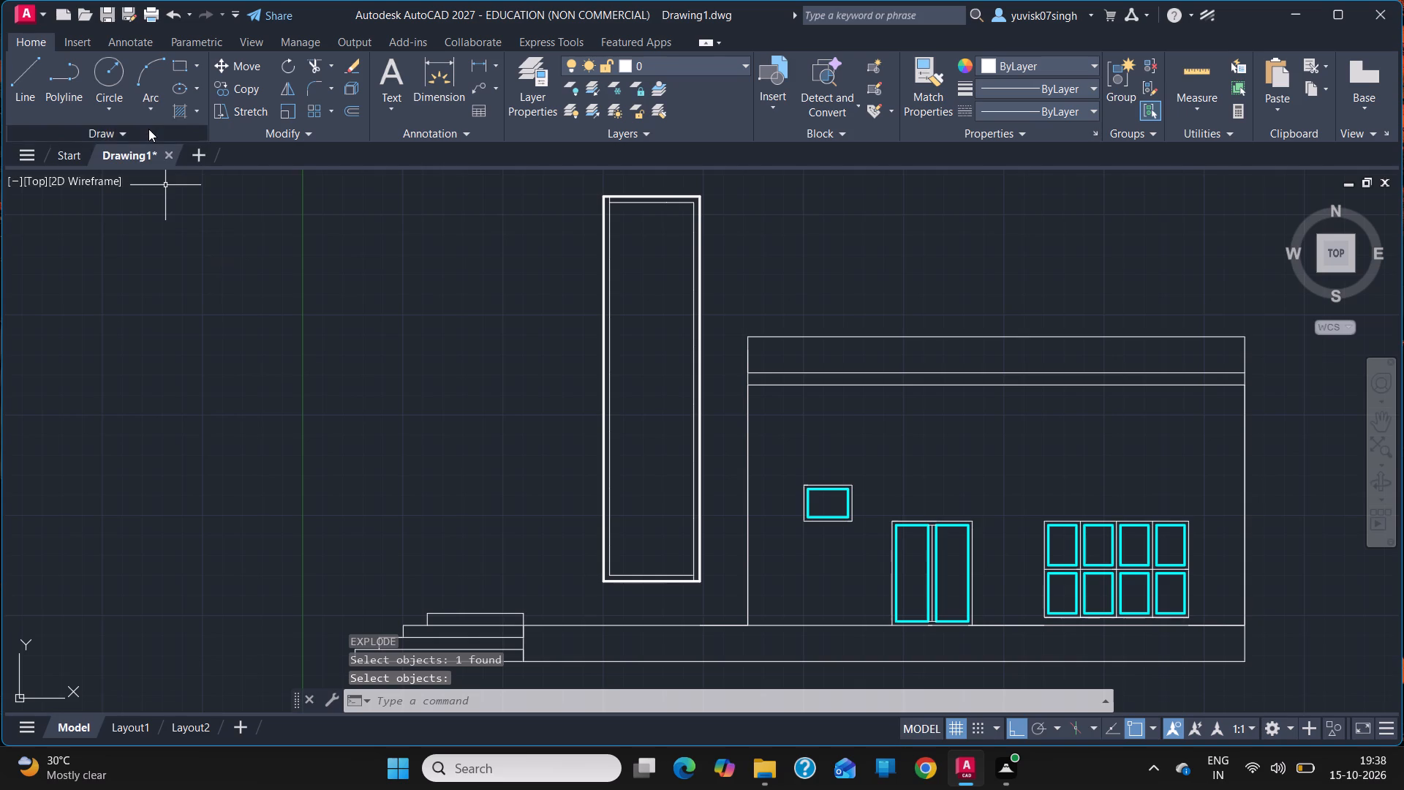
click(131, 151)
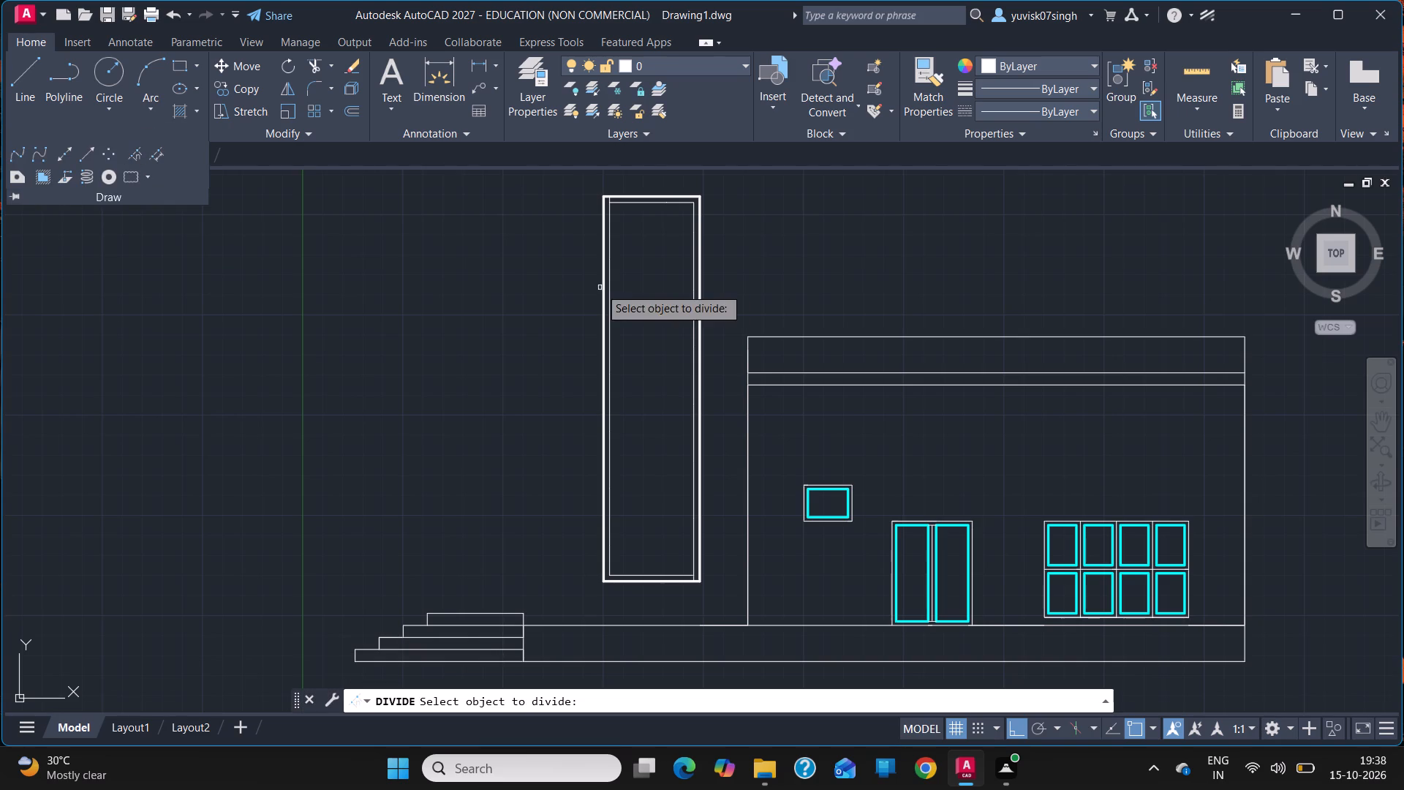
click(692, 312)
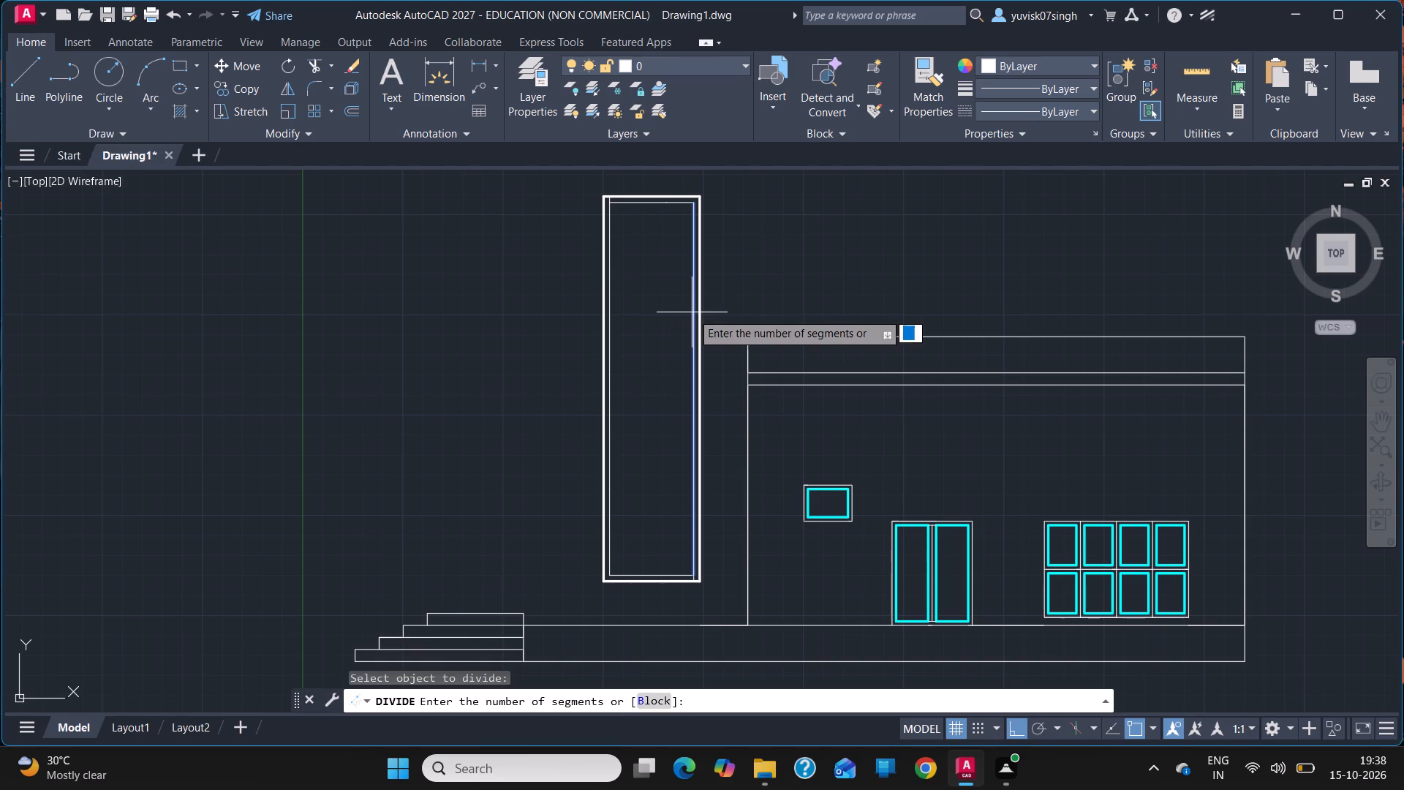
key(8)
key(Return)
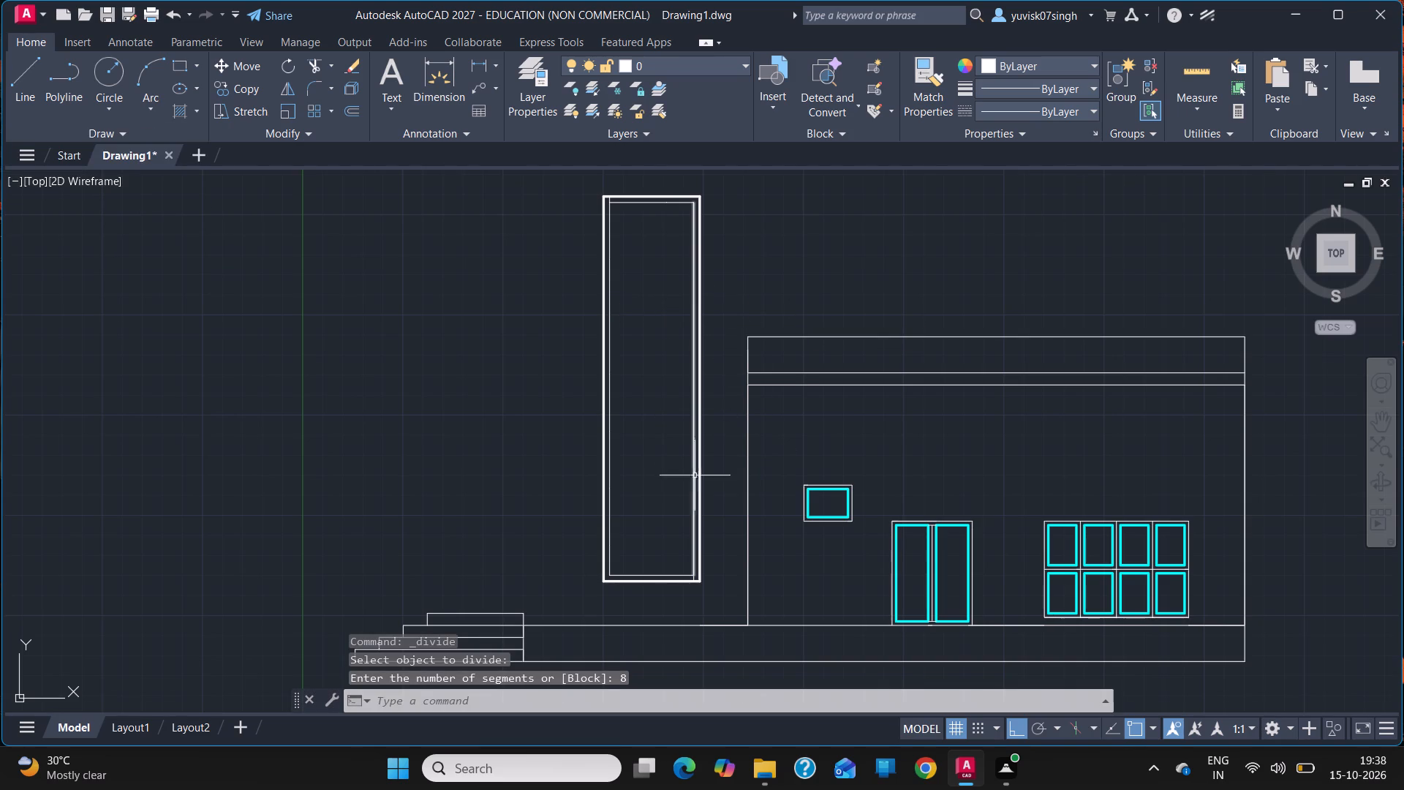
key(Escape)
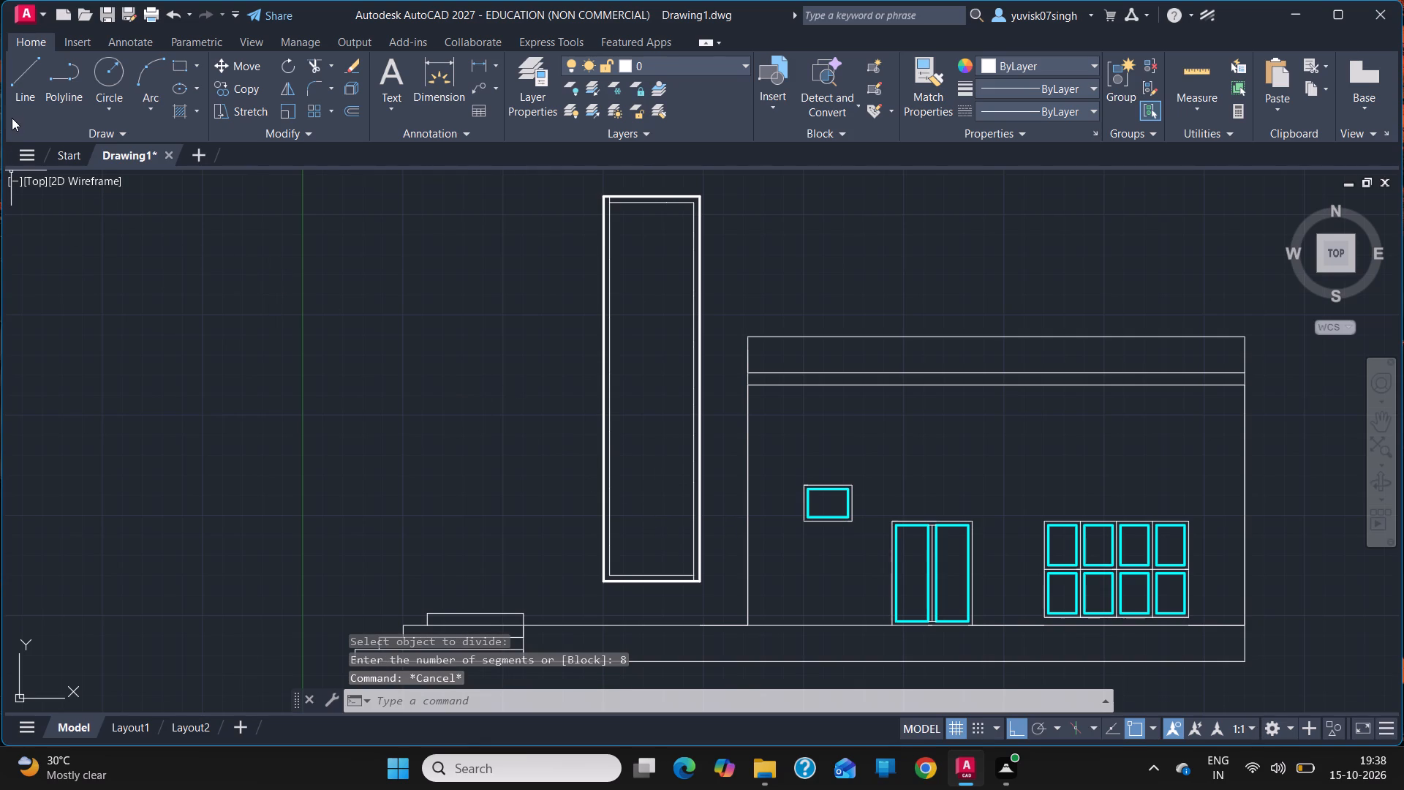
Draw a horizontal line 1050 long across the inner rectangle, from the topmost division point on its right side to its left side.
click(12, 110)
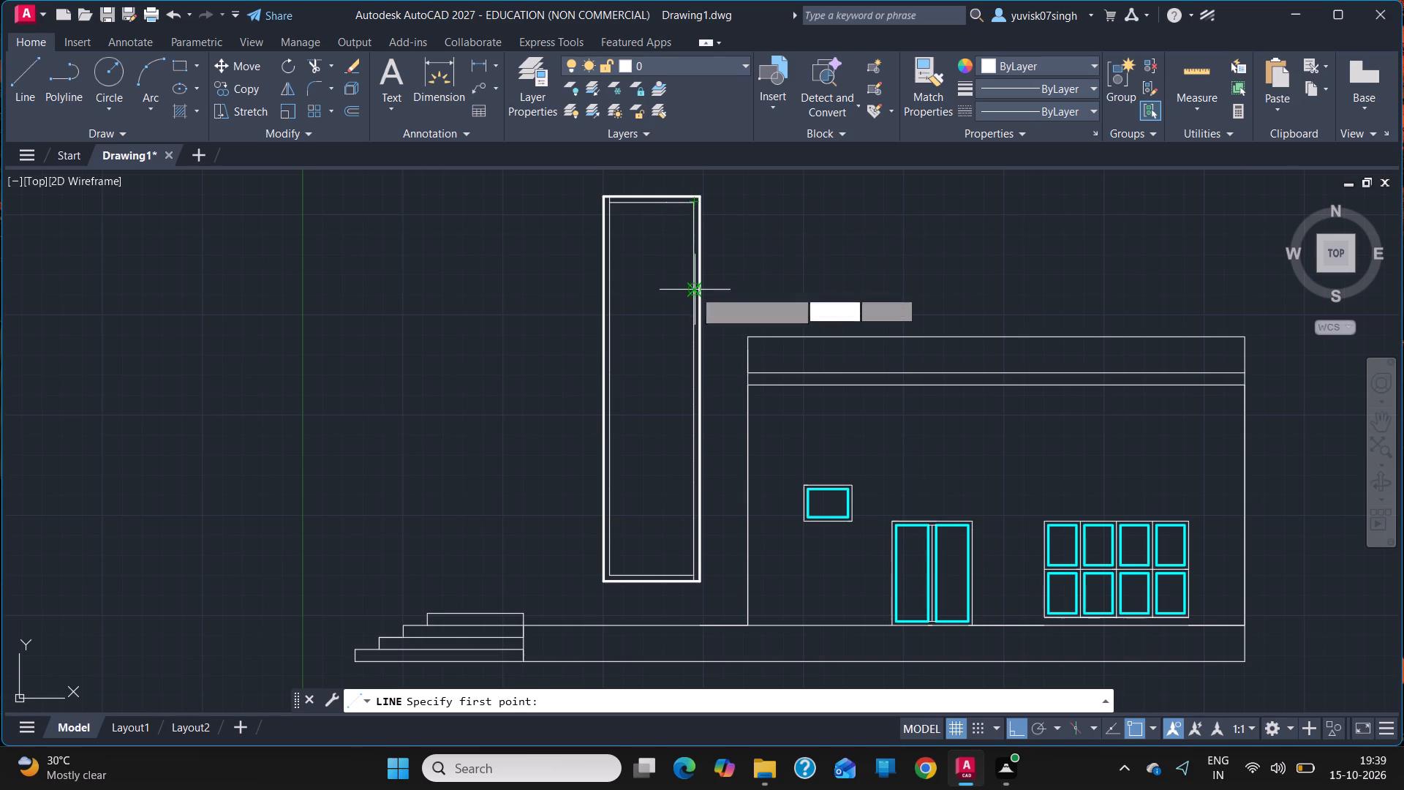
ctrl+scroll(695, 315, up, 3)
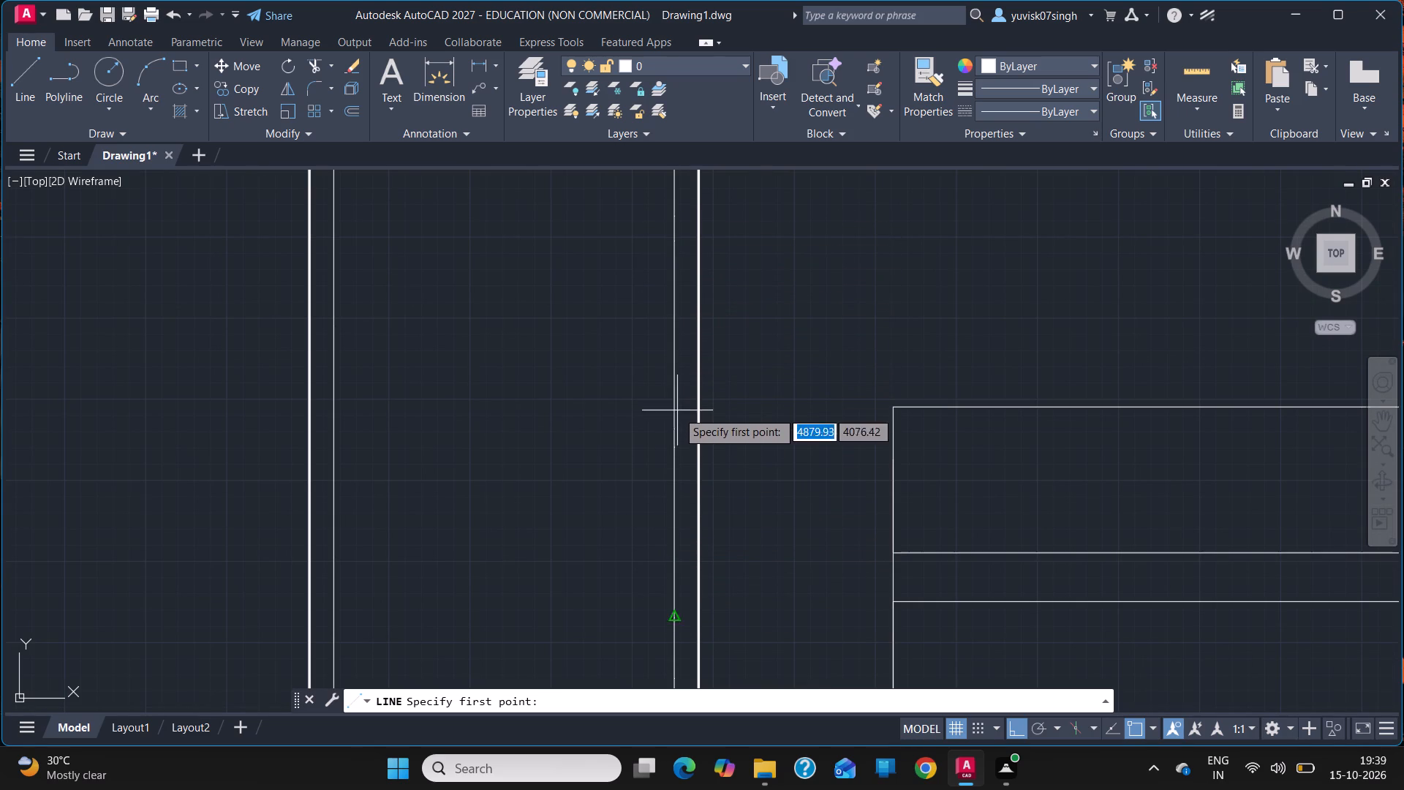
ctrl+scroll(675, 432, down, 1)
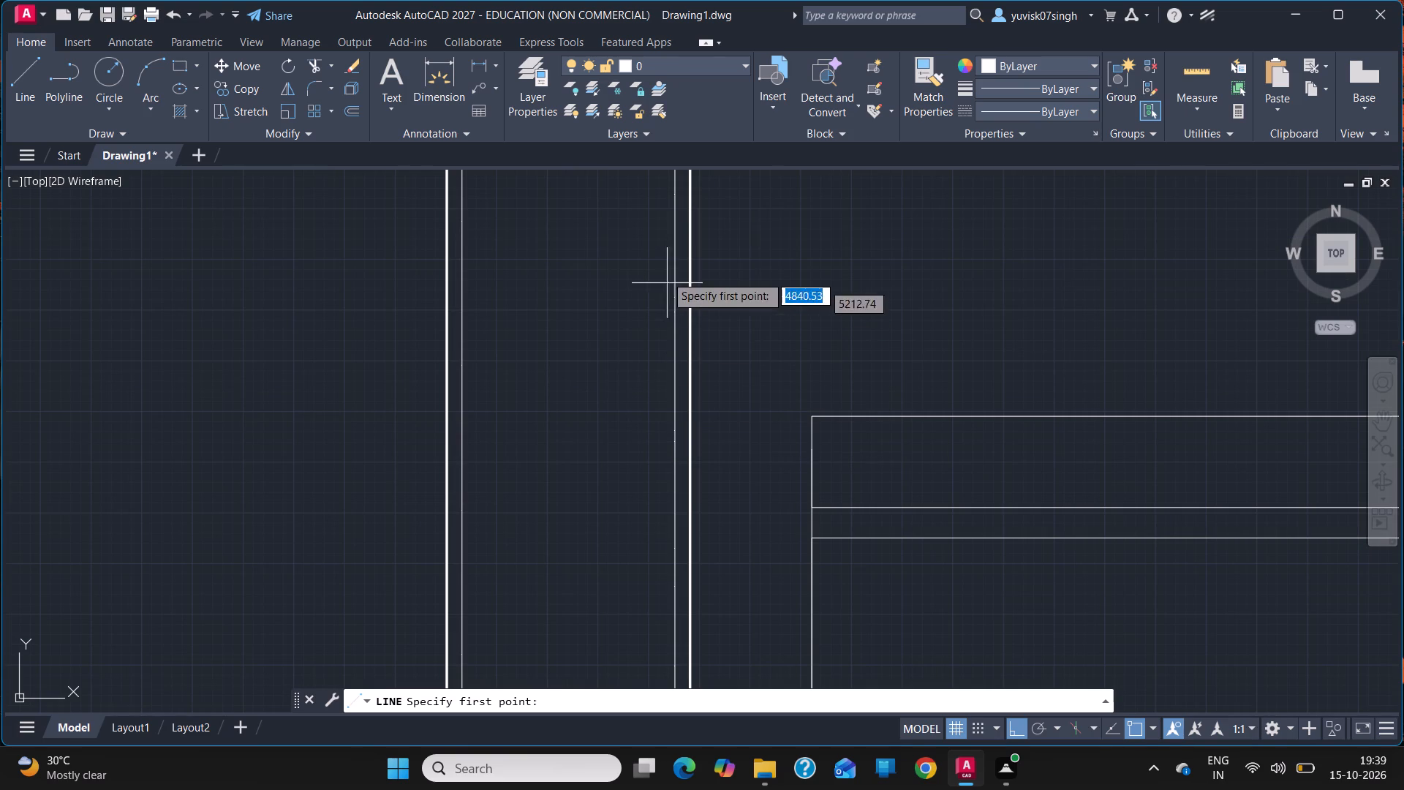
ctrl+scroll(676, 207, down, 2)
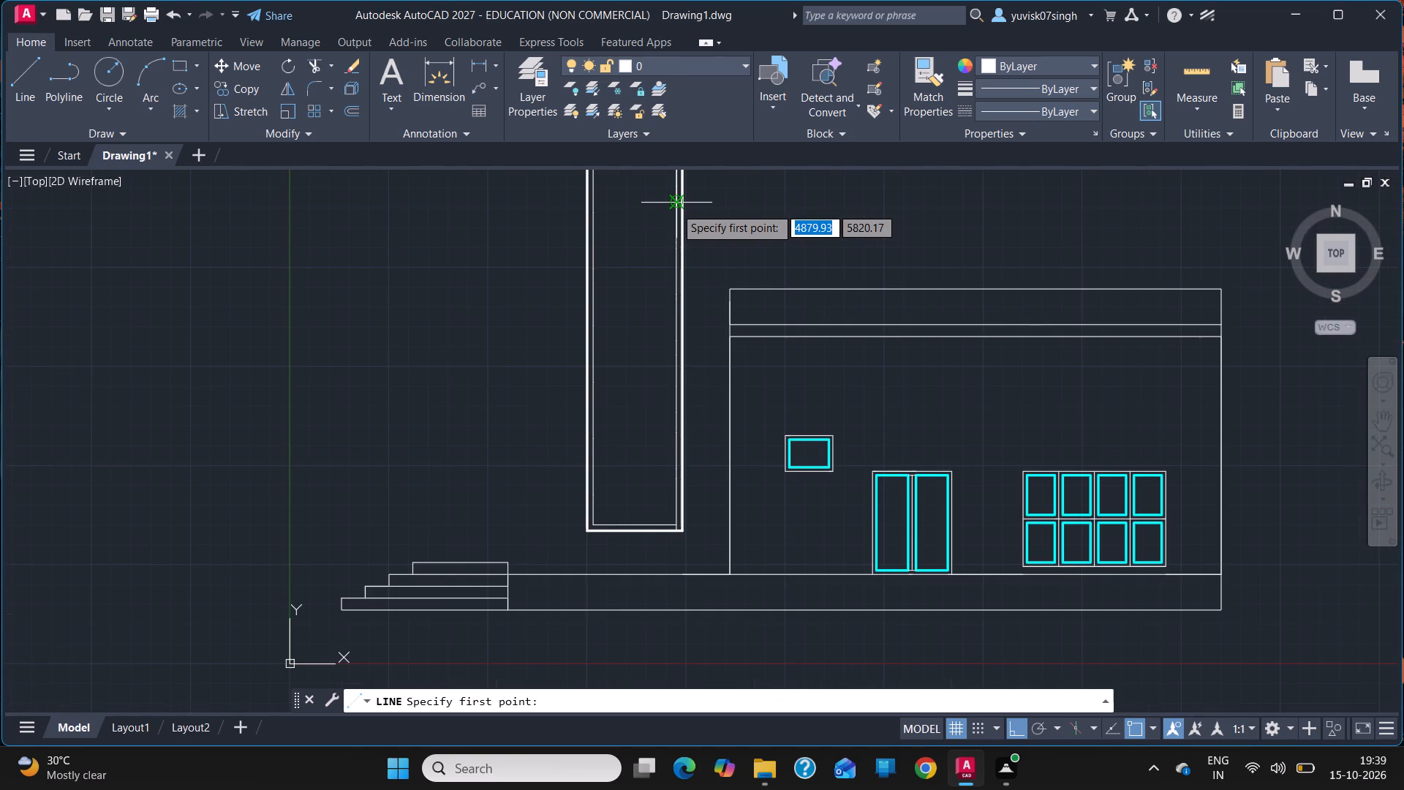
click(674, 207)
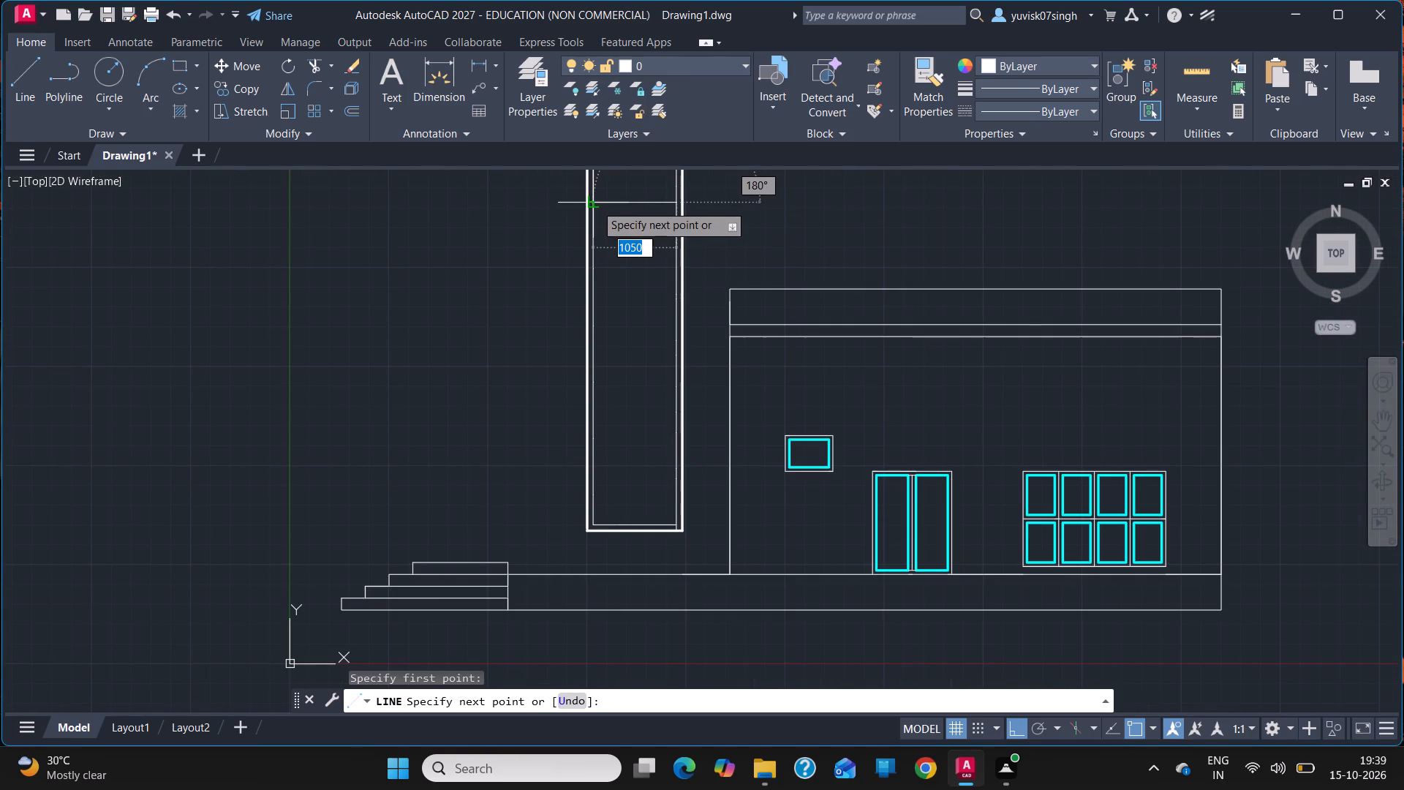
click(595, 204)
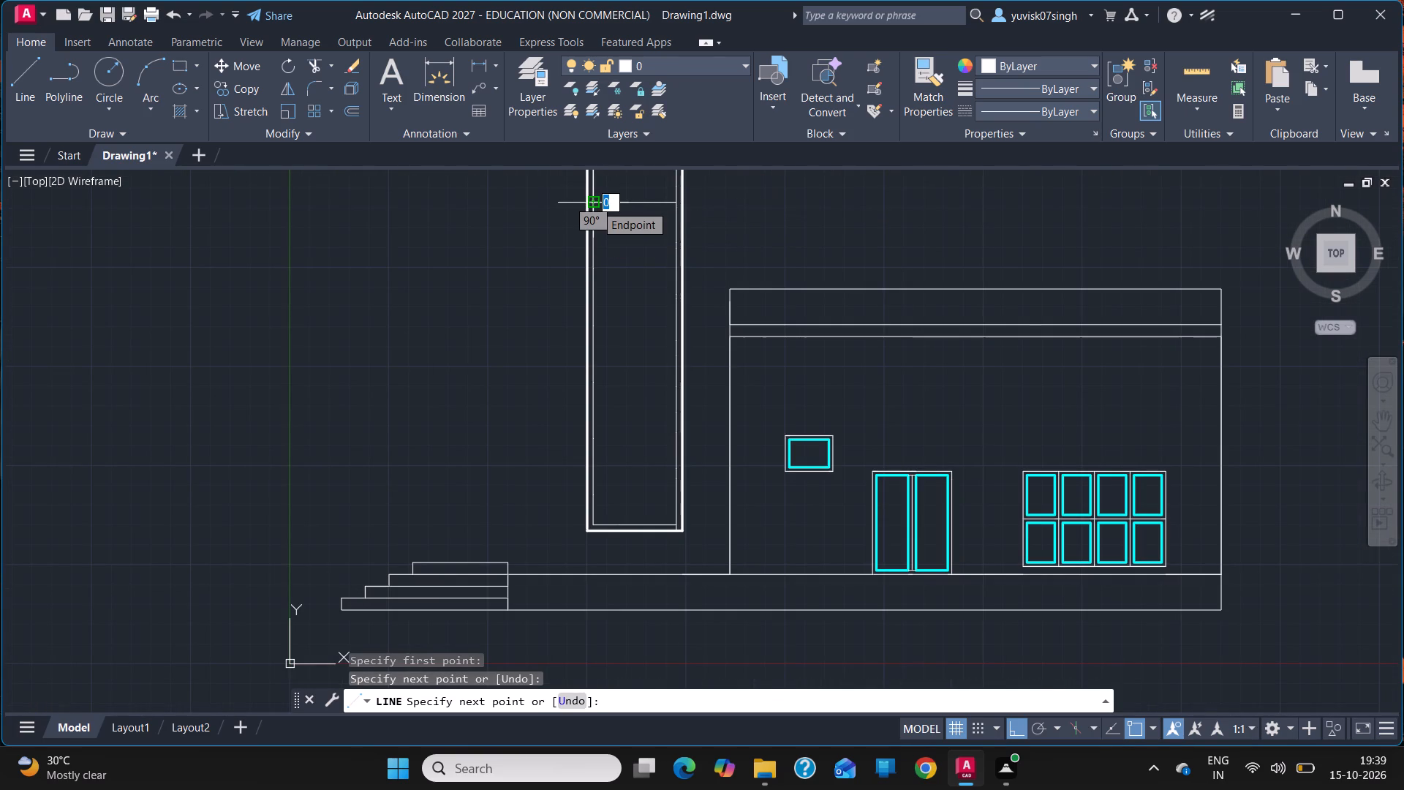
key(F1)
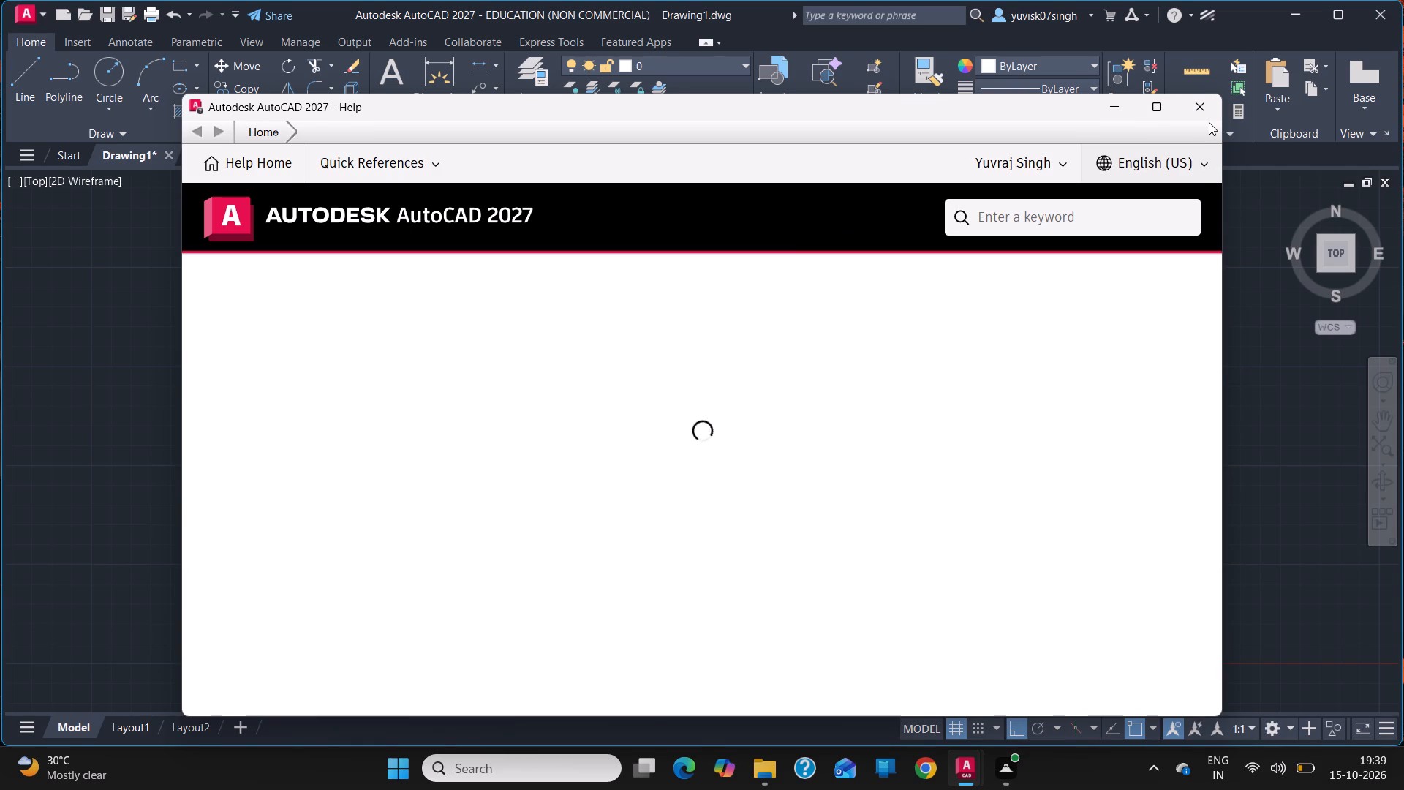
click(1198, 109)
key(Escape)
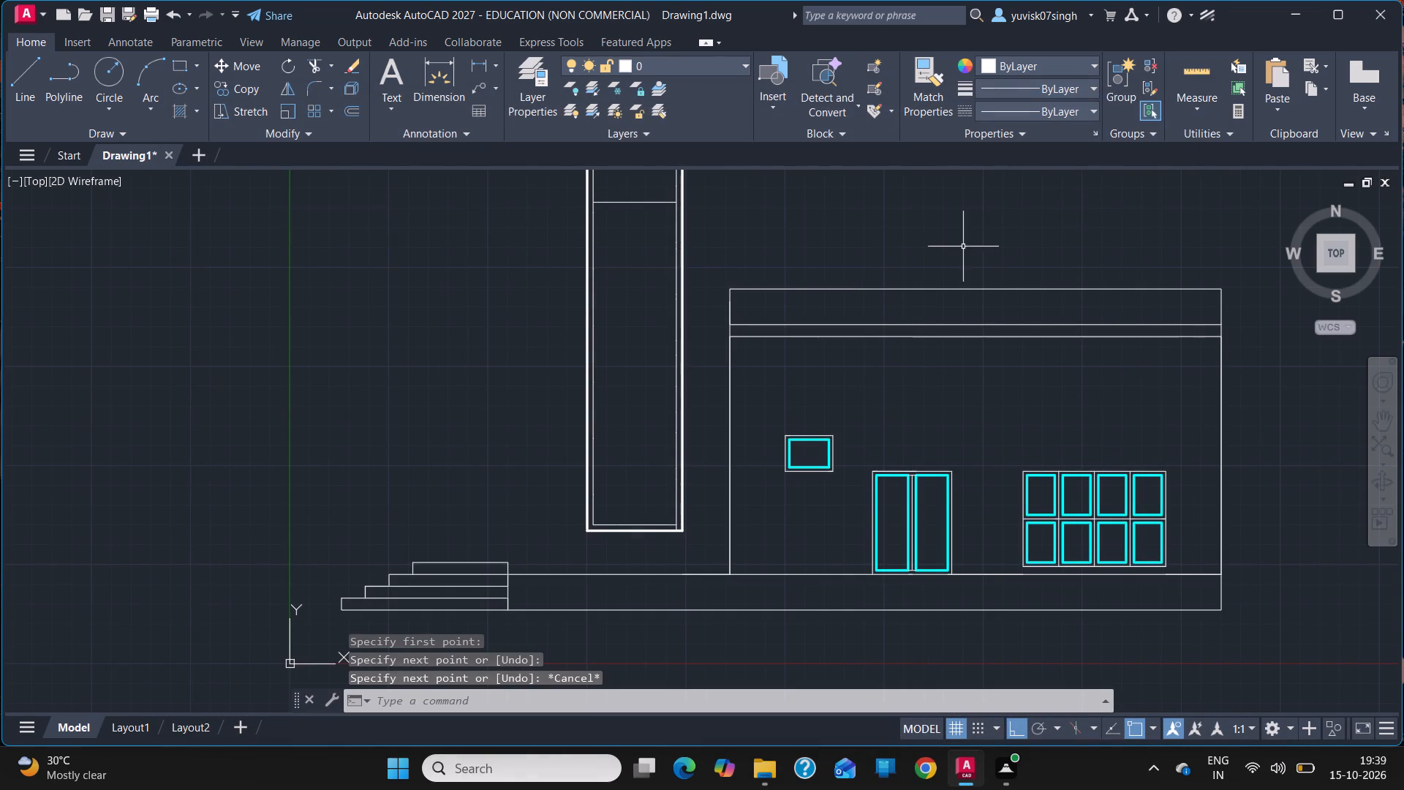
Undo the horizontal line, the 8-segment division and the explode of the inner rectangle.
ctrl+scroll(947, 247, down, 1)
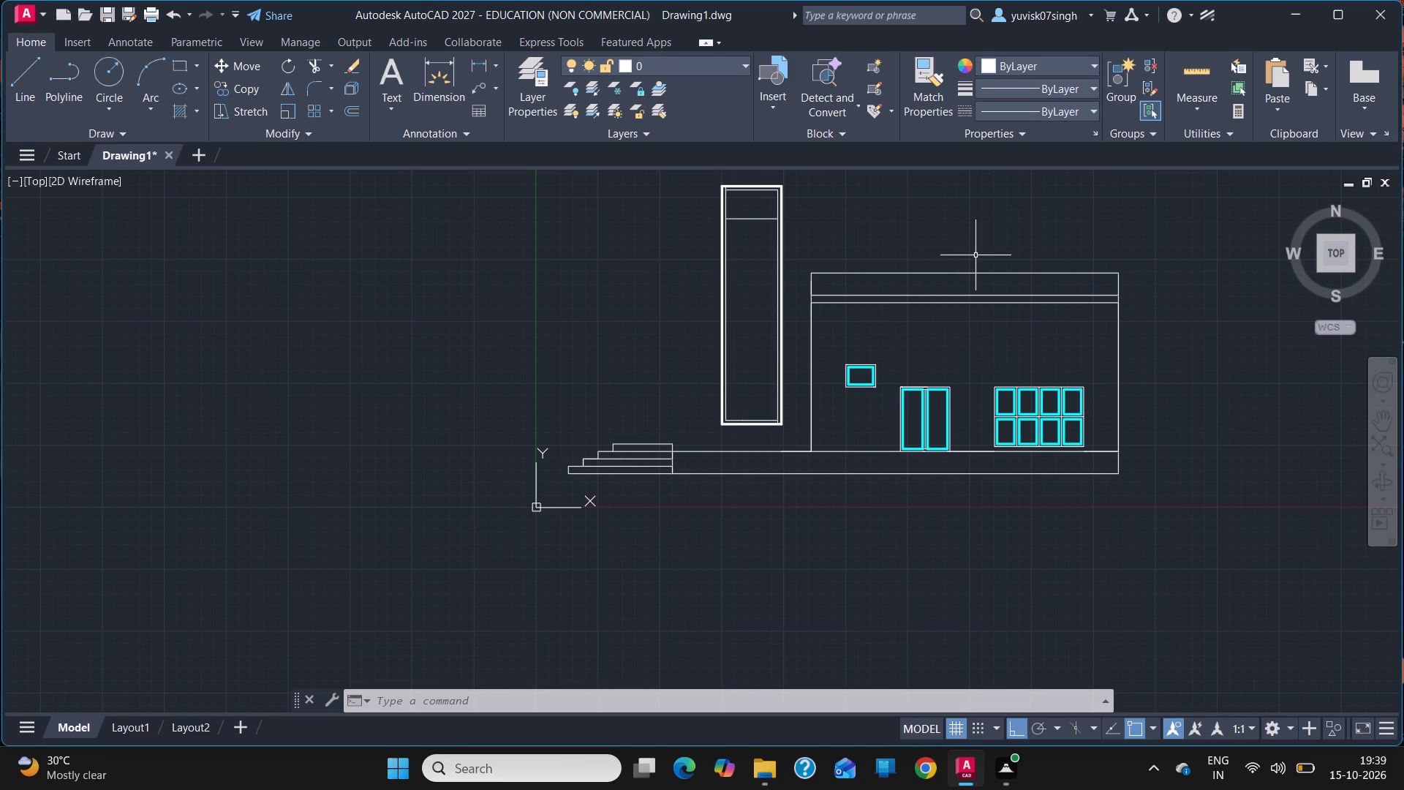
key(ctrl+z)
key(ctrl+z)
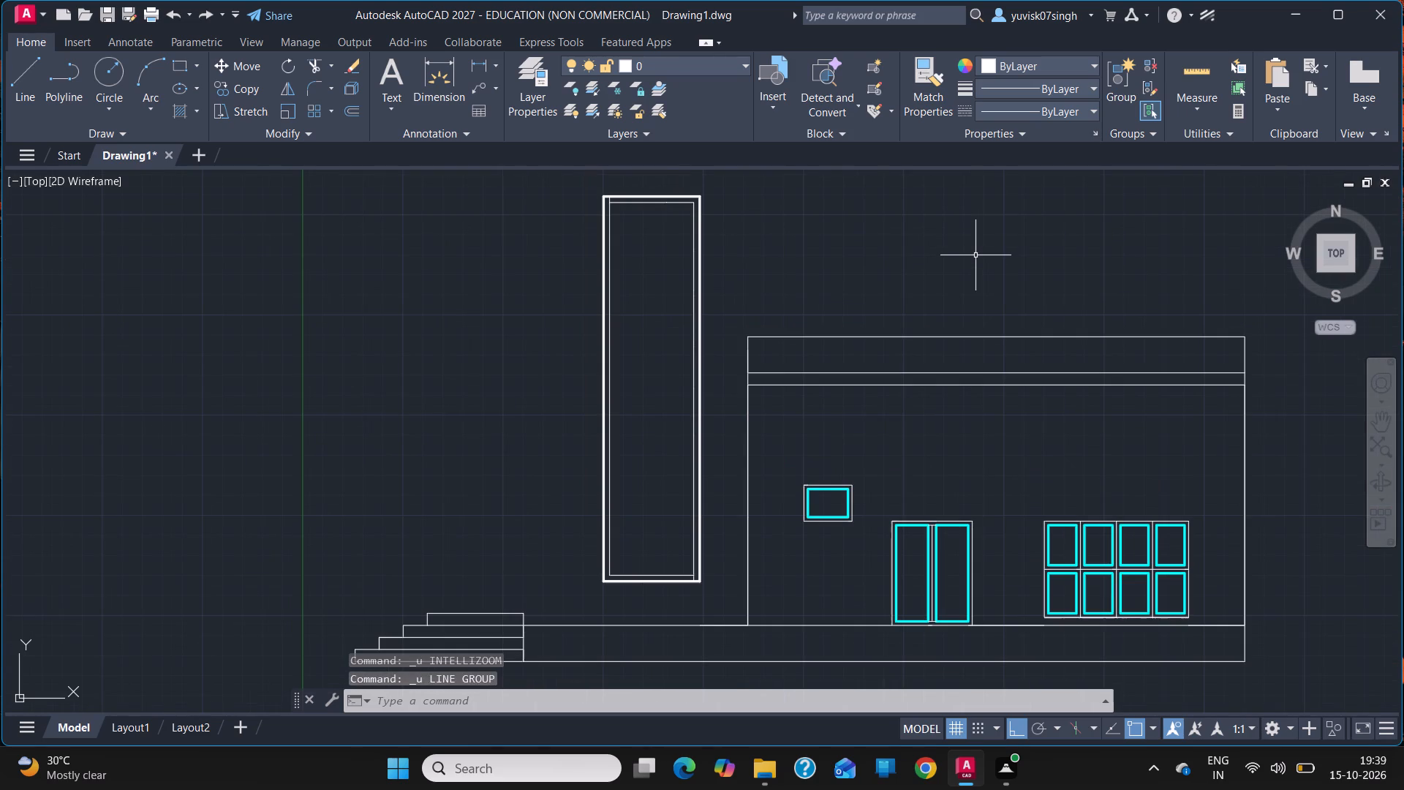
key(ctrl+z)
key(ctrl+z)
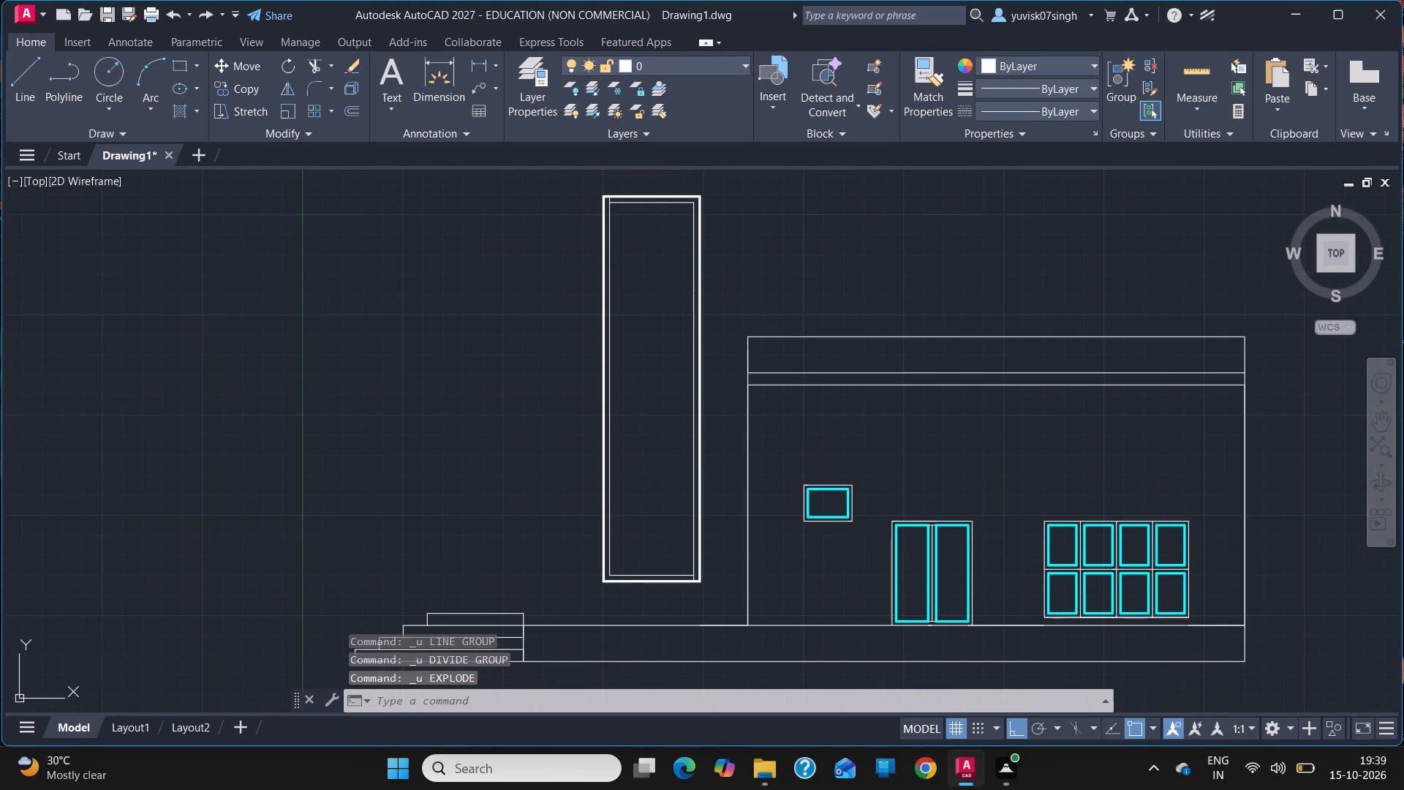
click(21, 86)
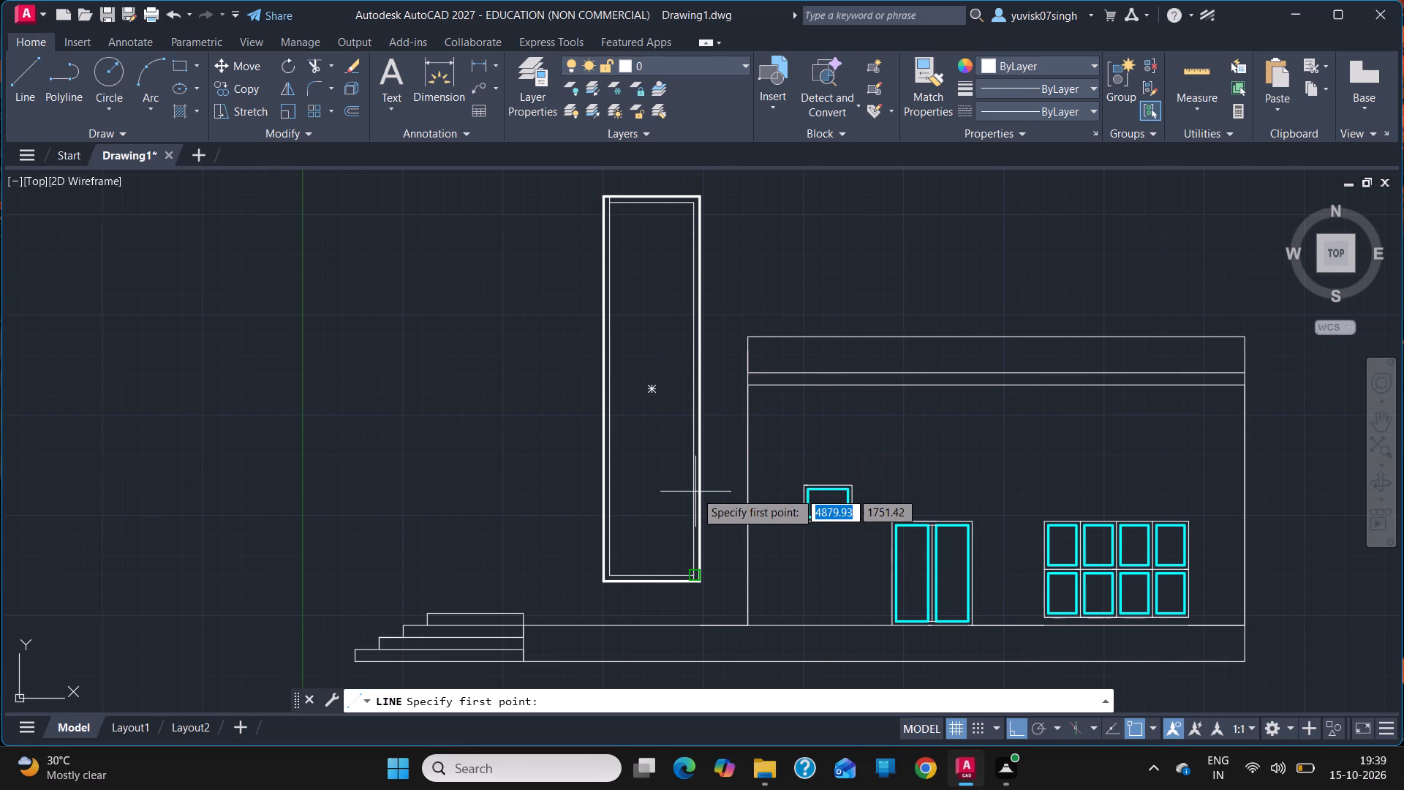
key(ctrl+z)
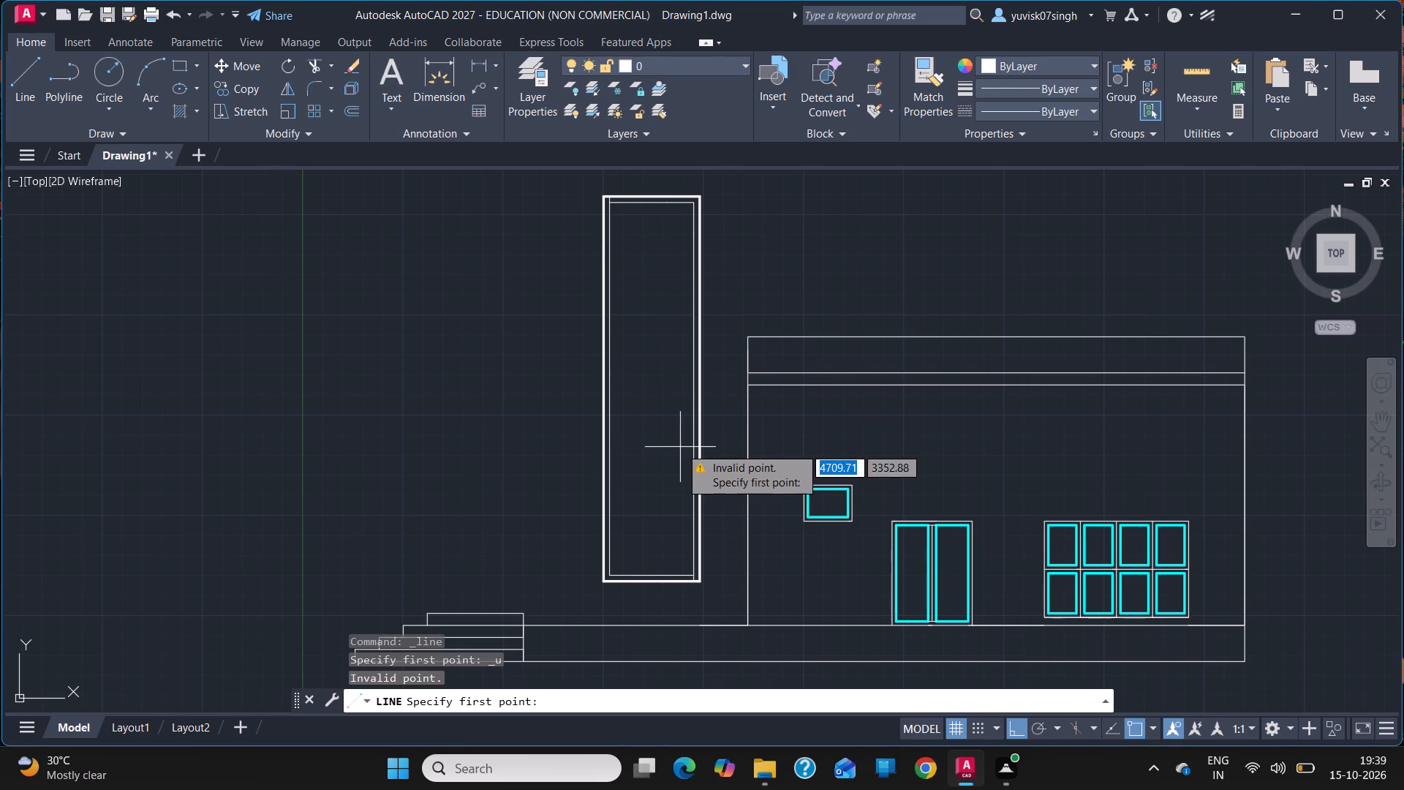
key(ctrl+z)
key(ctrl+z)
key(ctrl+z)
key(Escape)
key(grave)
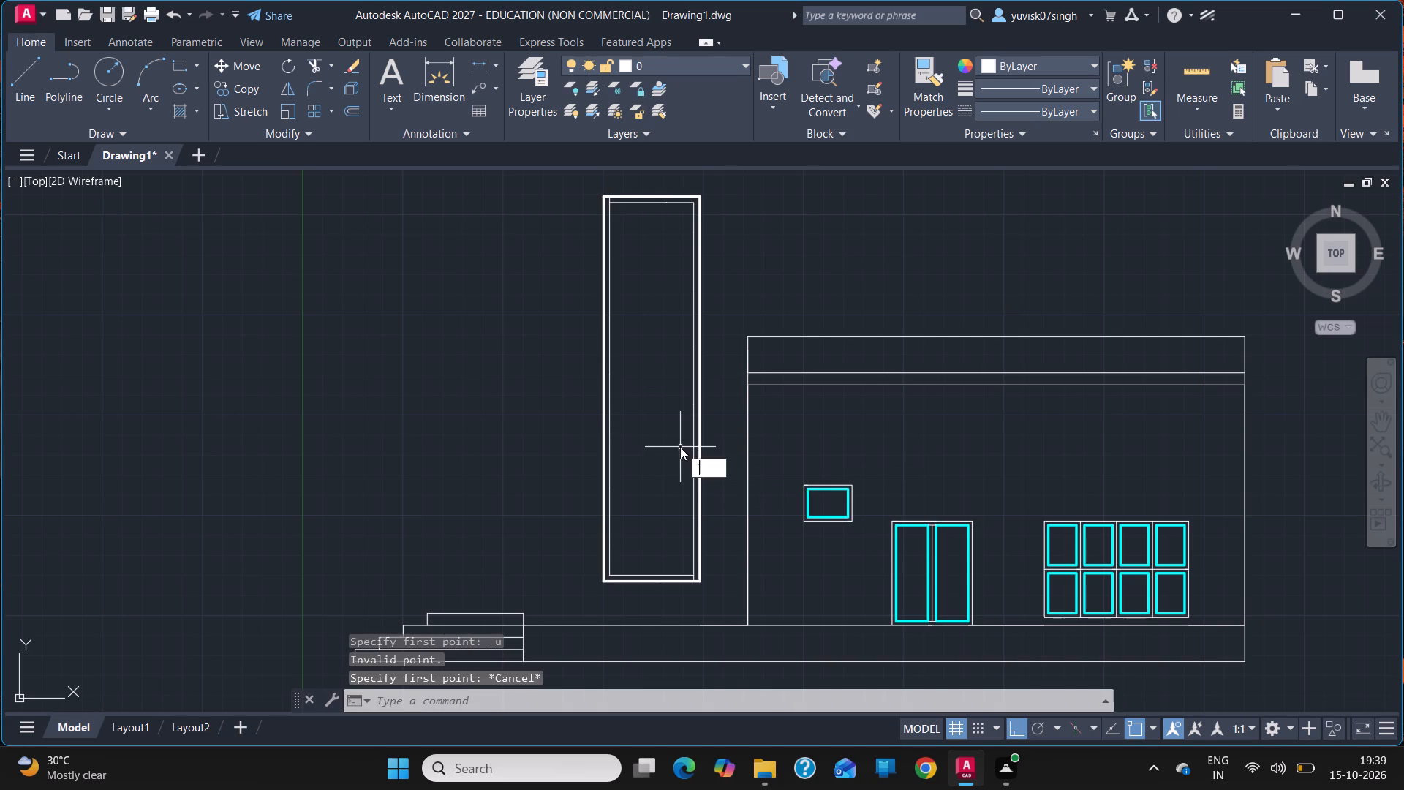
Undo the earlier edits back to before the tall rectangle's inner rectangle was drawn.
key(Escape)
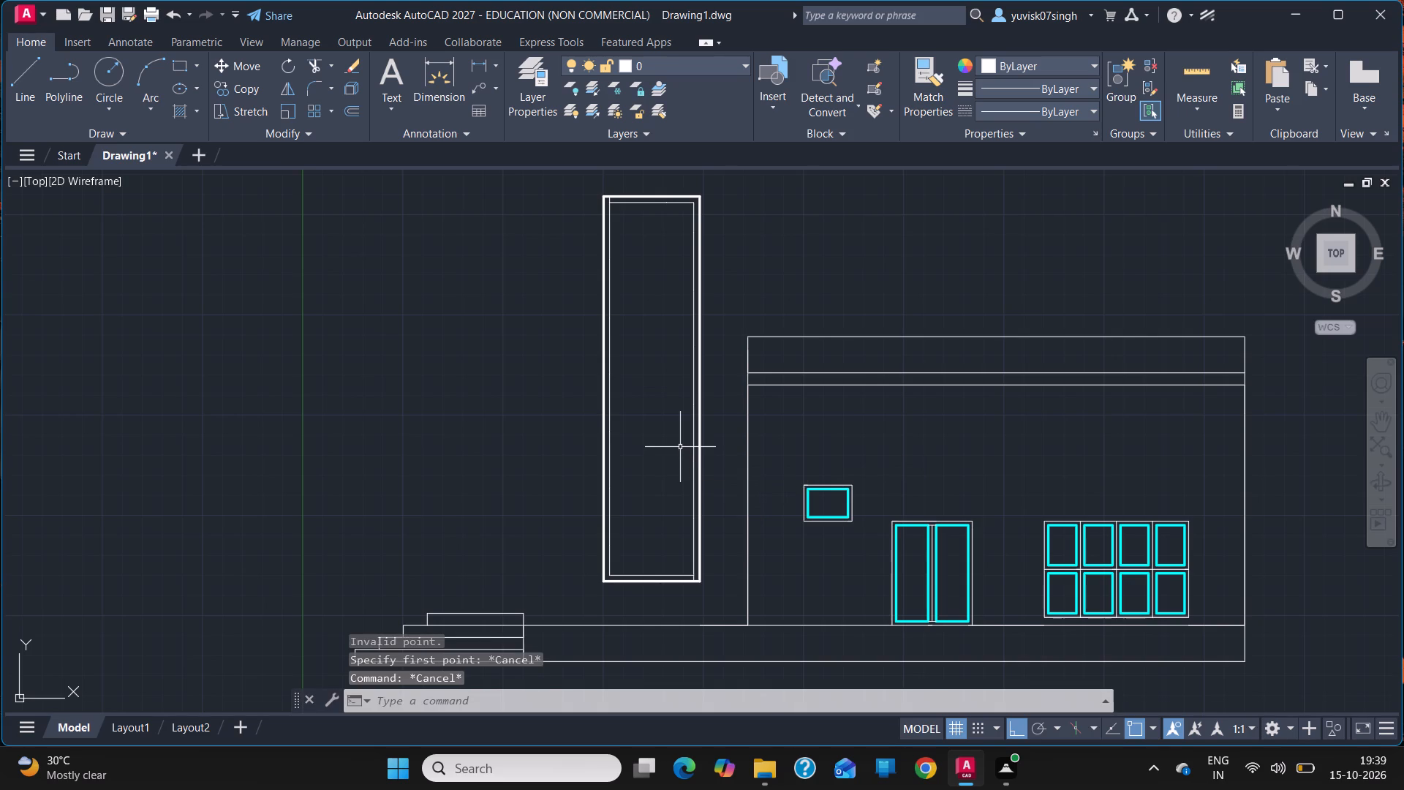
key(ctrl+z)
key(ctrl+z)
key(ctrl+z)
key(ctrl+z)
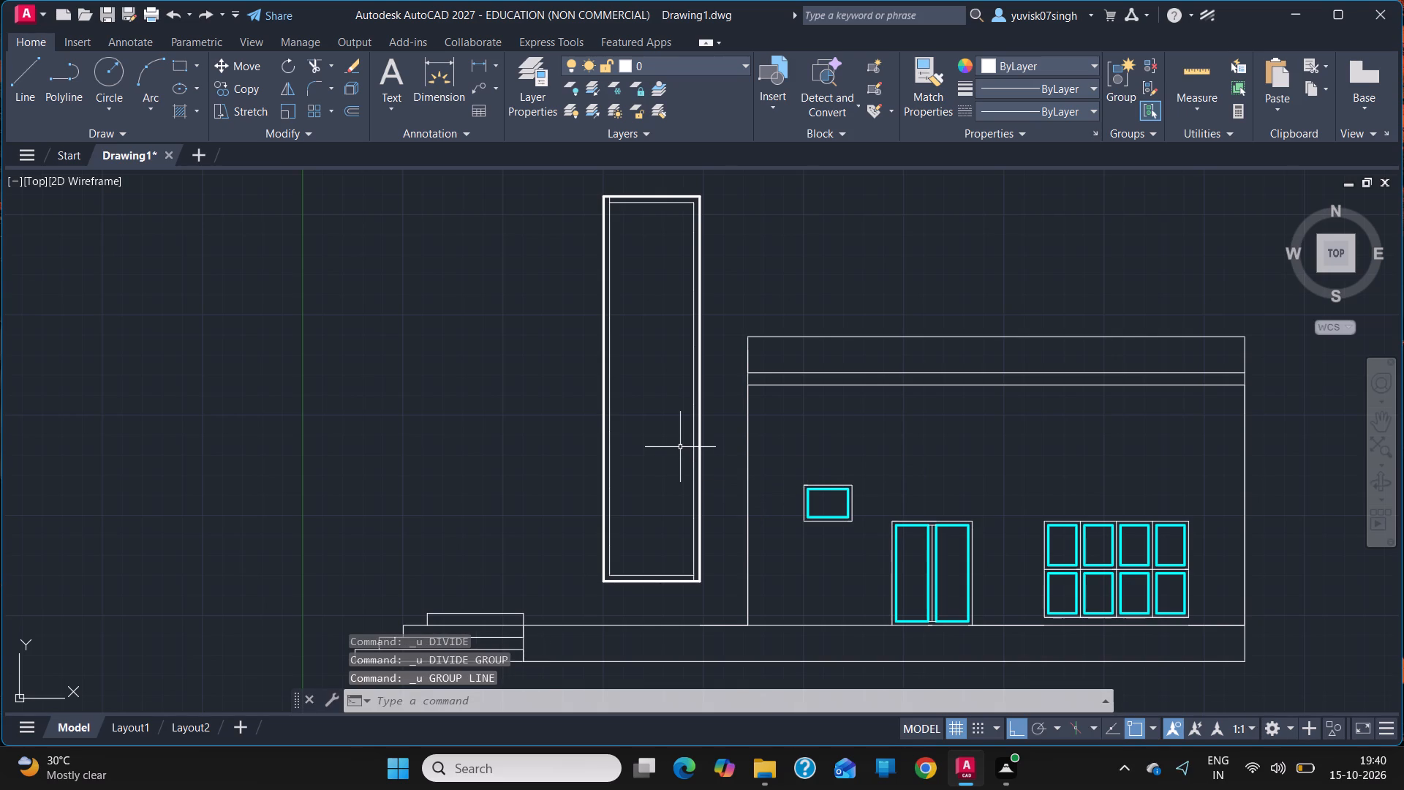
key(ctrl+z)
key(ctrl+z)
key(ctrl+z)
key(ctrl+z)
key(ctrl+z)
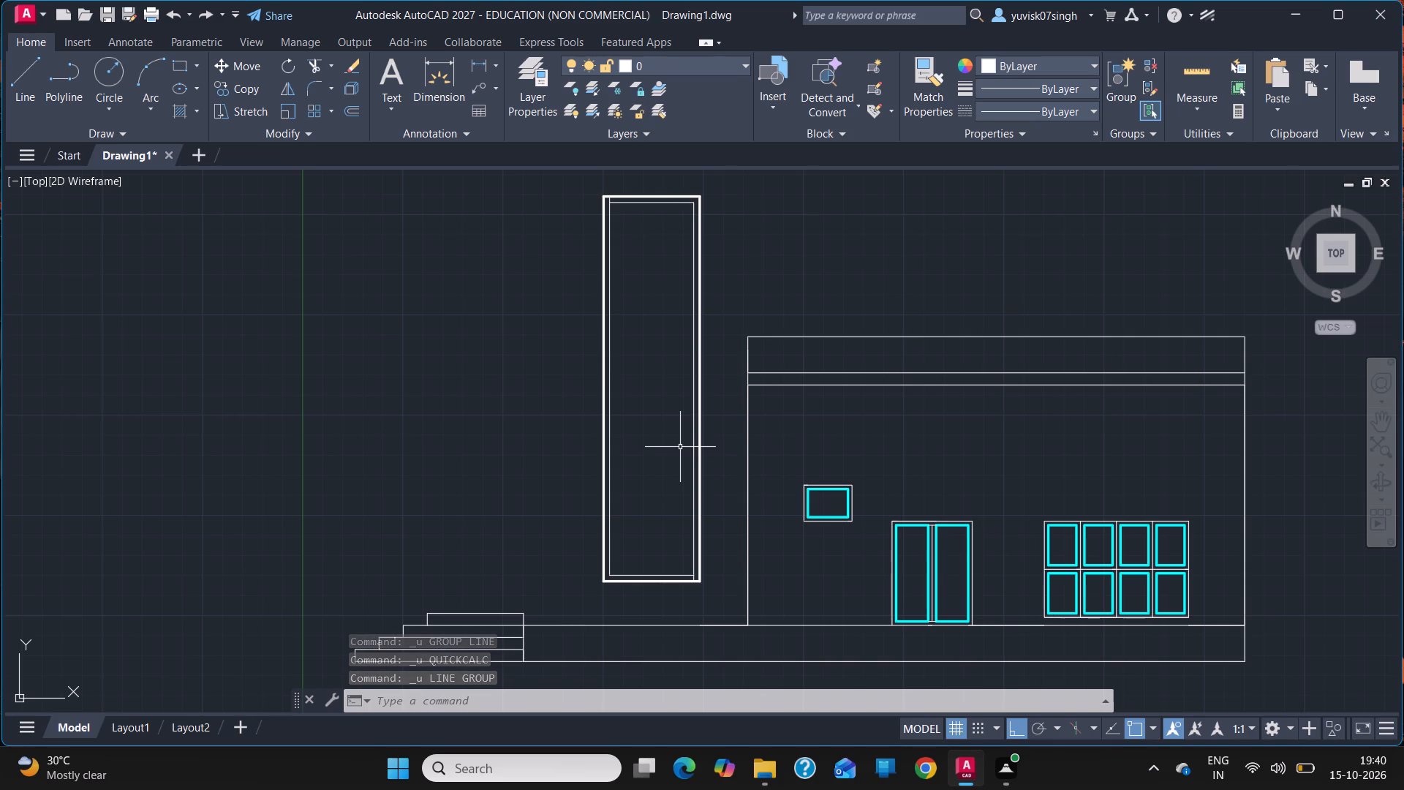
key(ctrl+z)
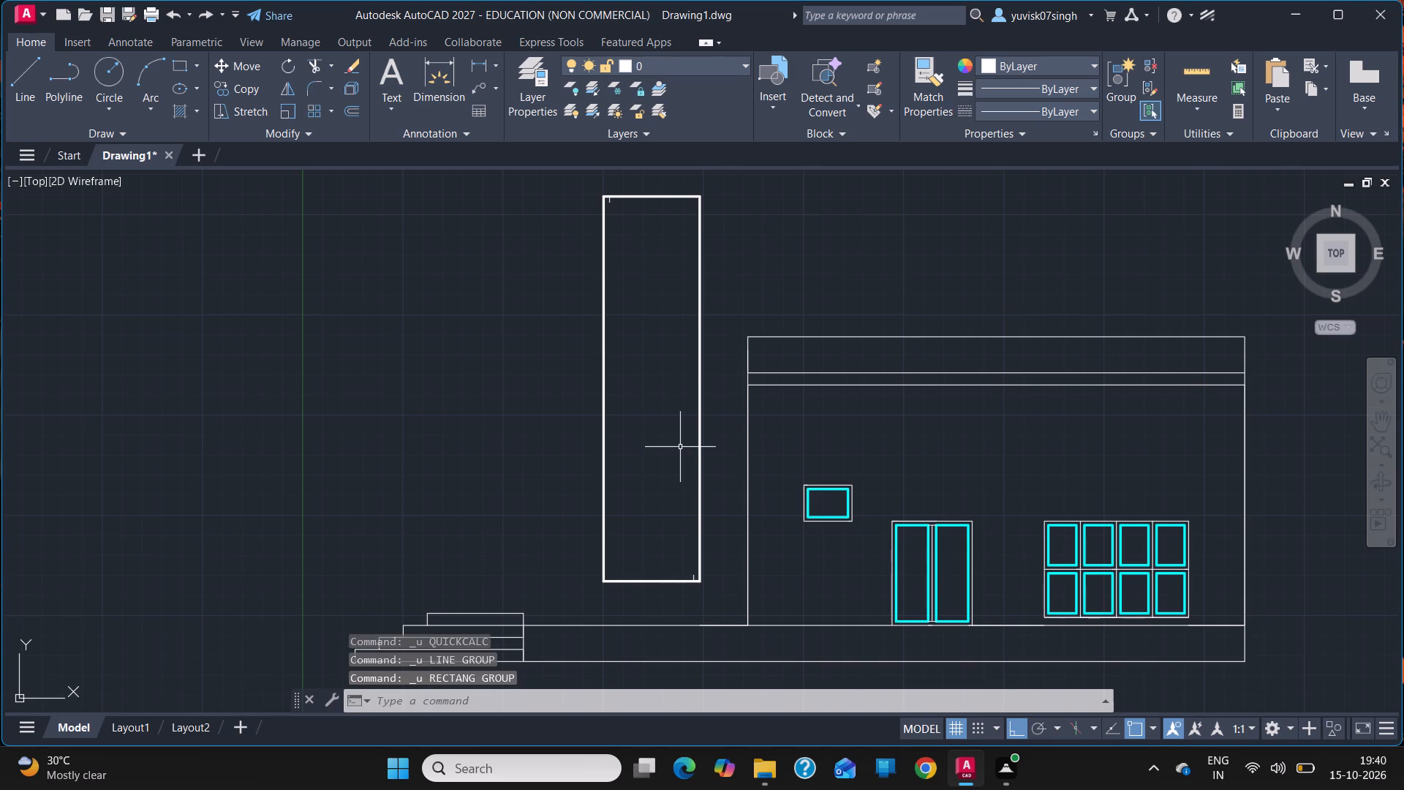
Draw the inner rectangle inside the tall rectangle, between the ends of the short offset lines at its upper-left and lower-right corners.
click(177, 67)
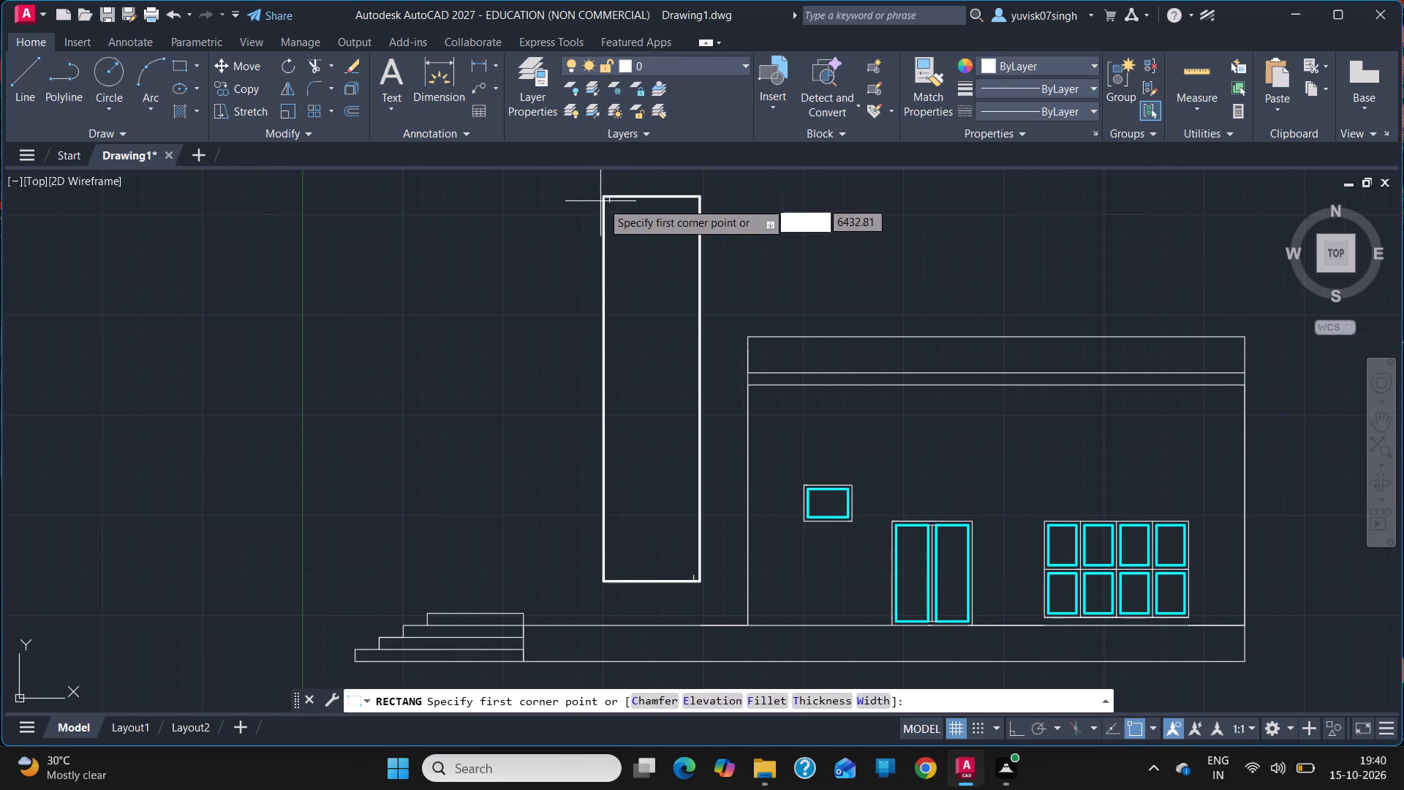
drag(608, 203, 693, 573)
click(693, 573)
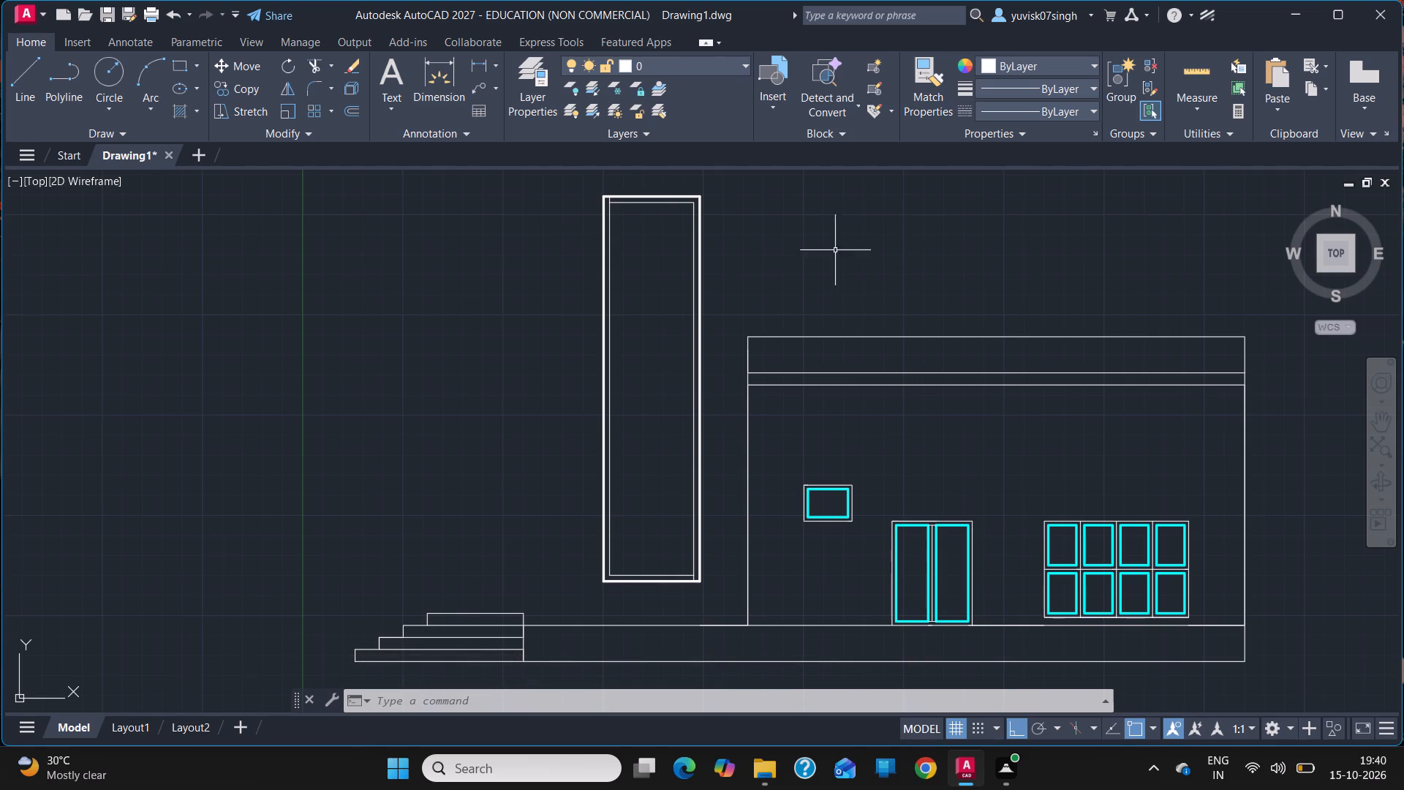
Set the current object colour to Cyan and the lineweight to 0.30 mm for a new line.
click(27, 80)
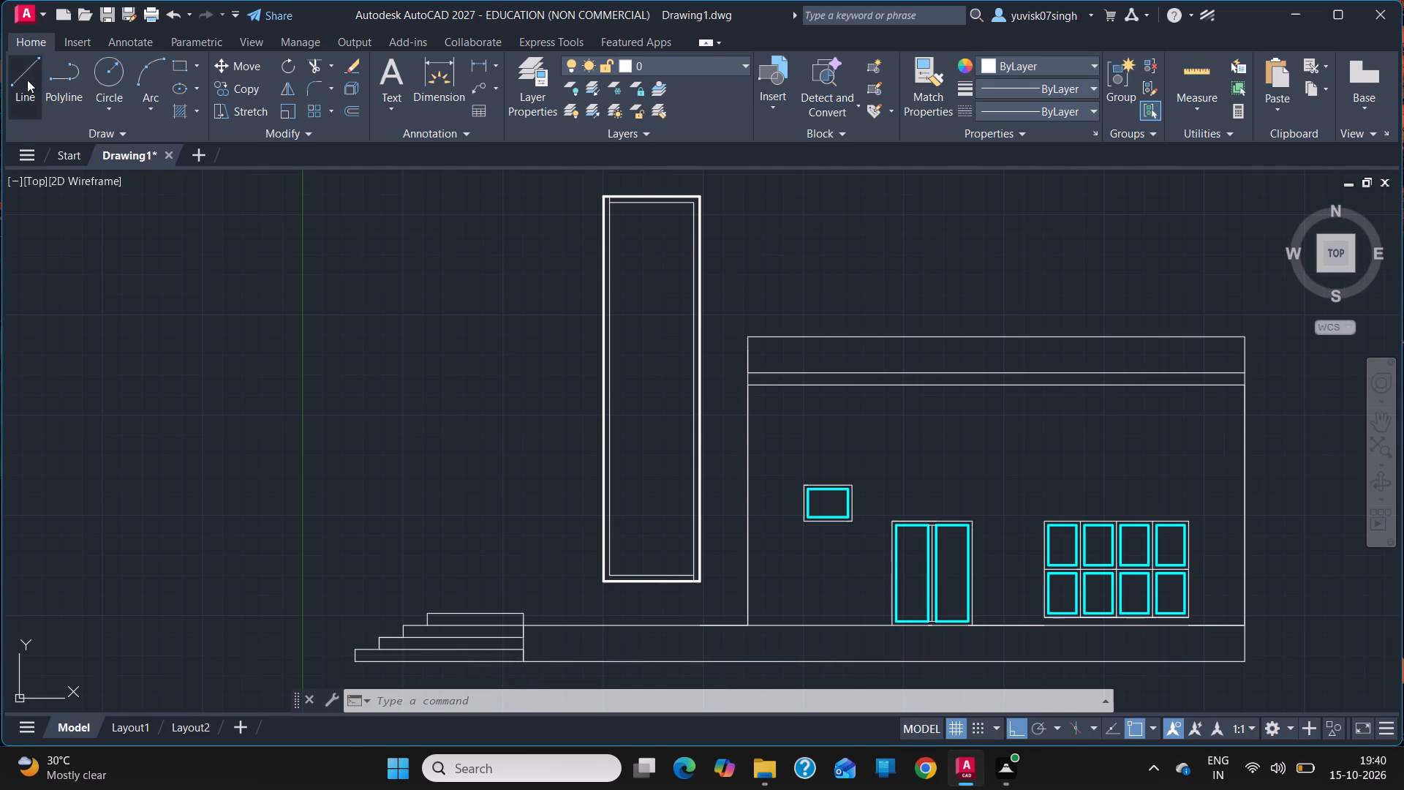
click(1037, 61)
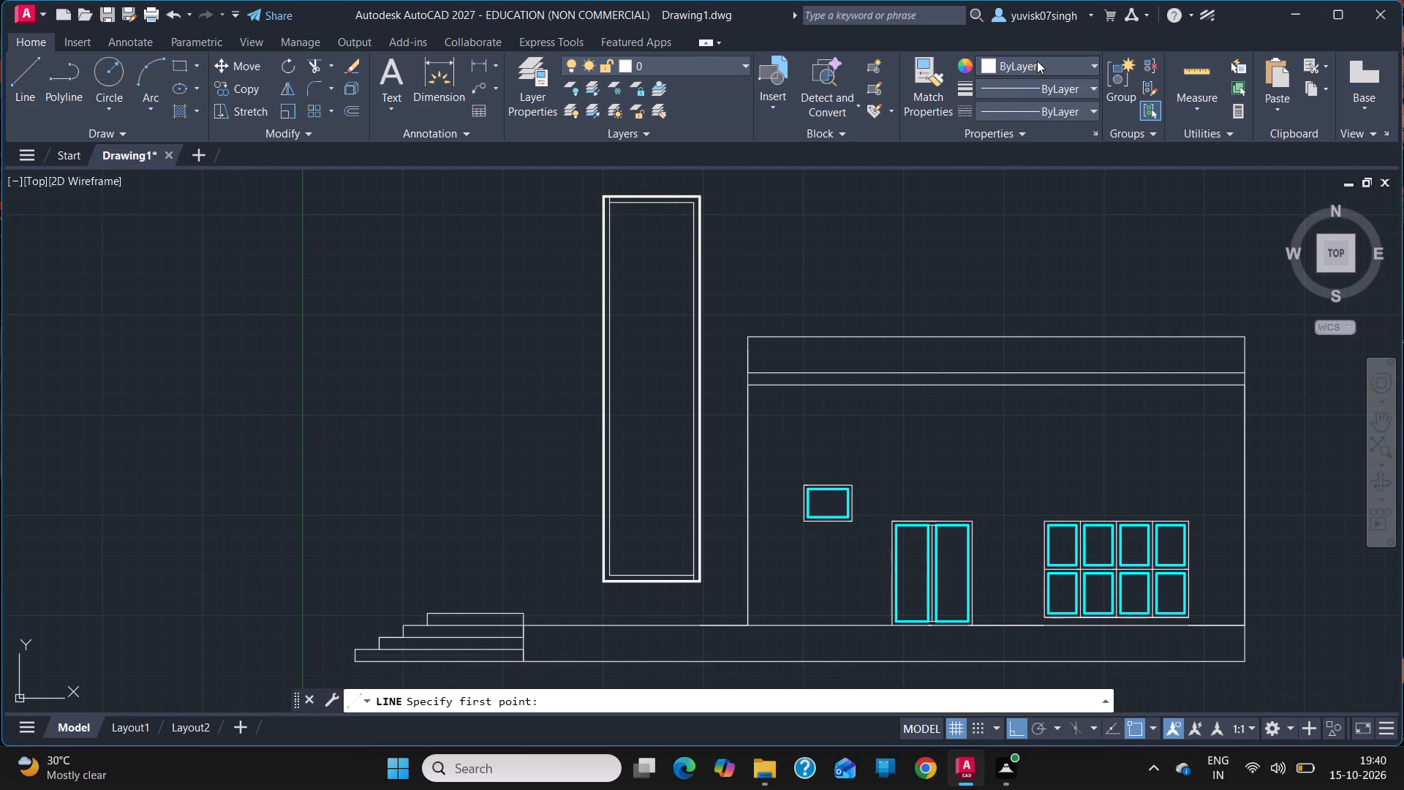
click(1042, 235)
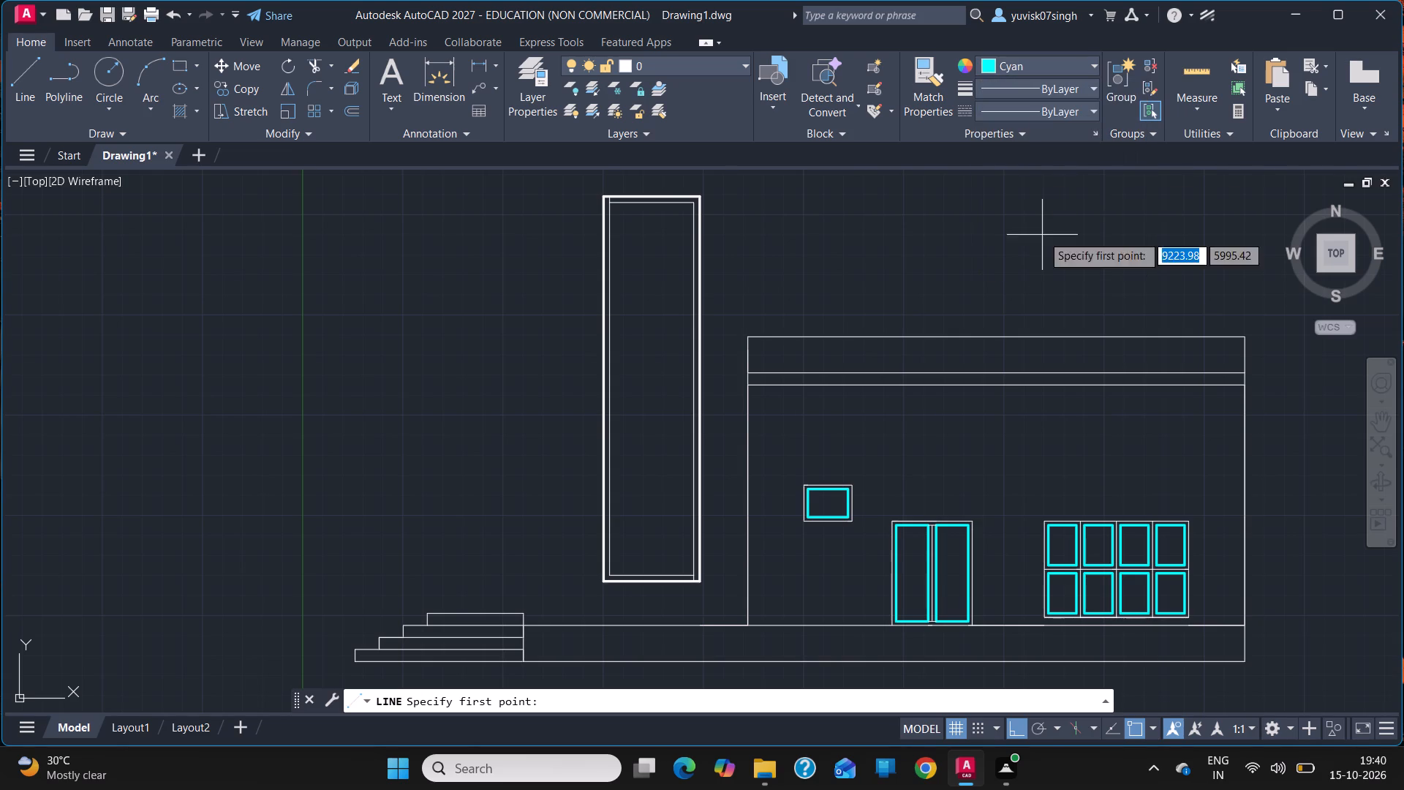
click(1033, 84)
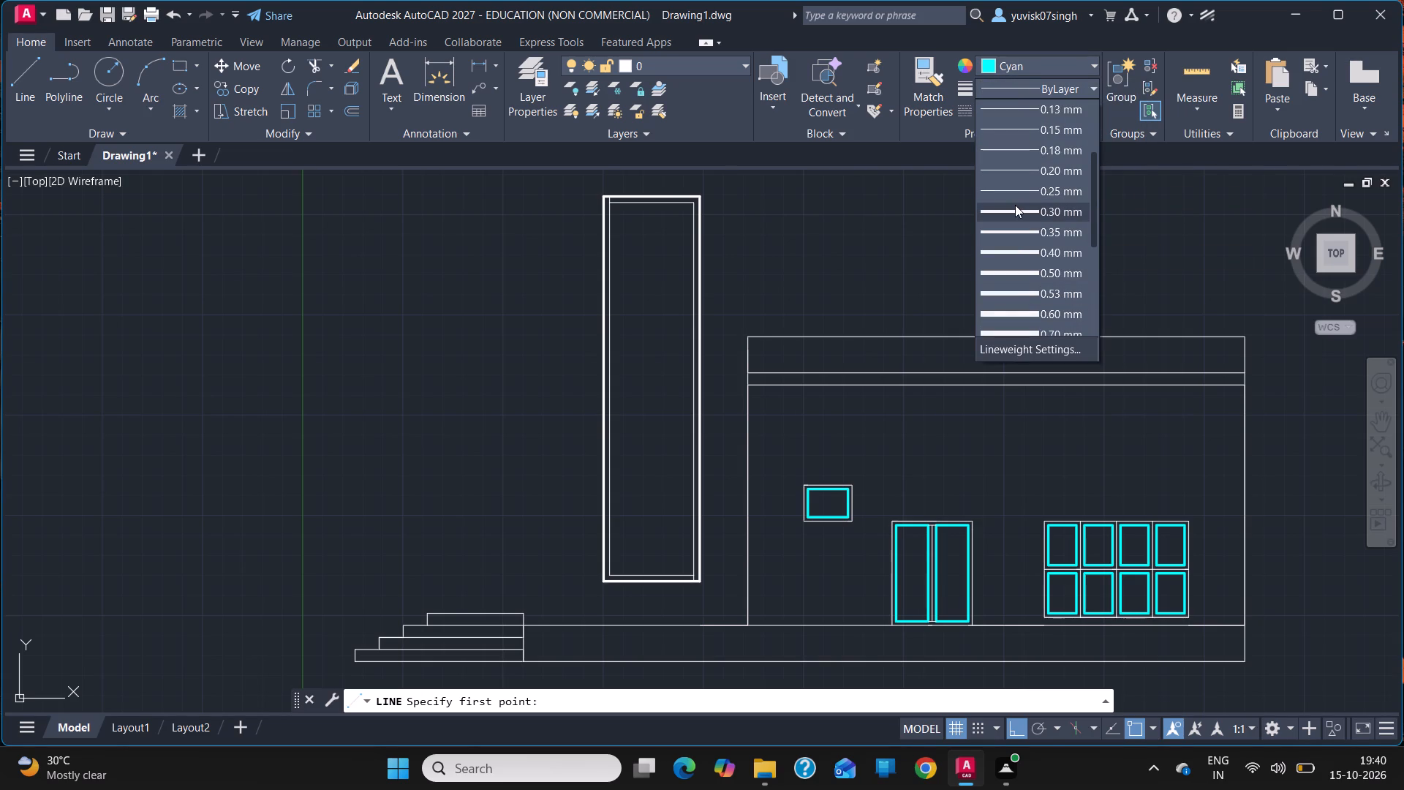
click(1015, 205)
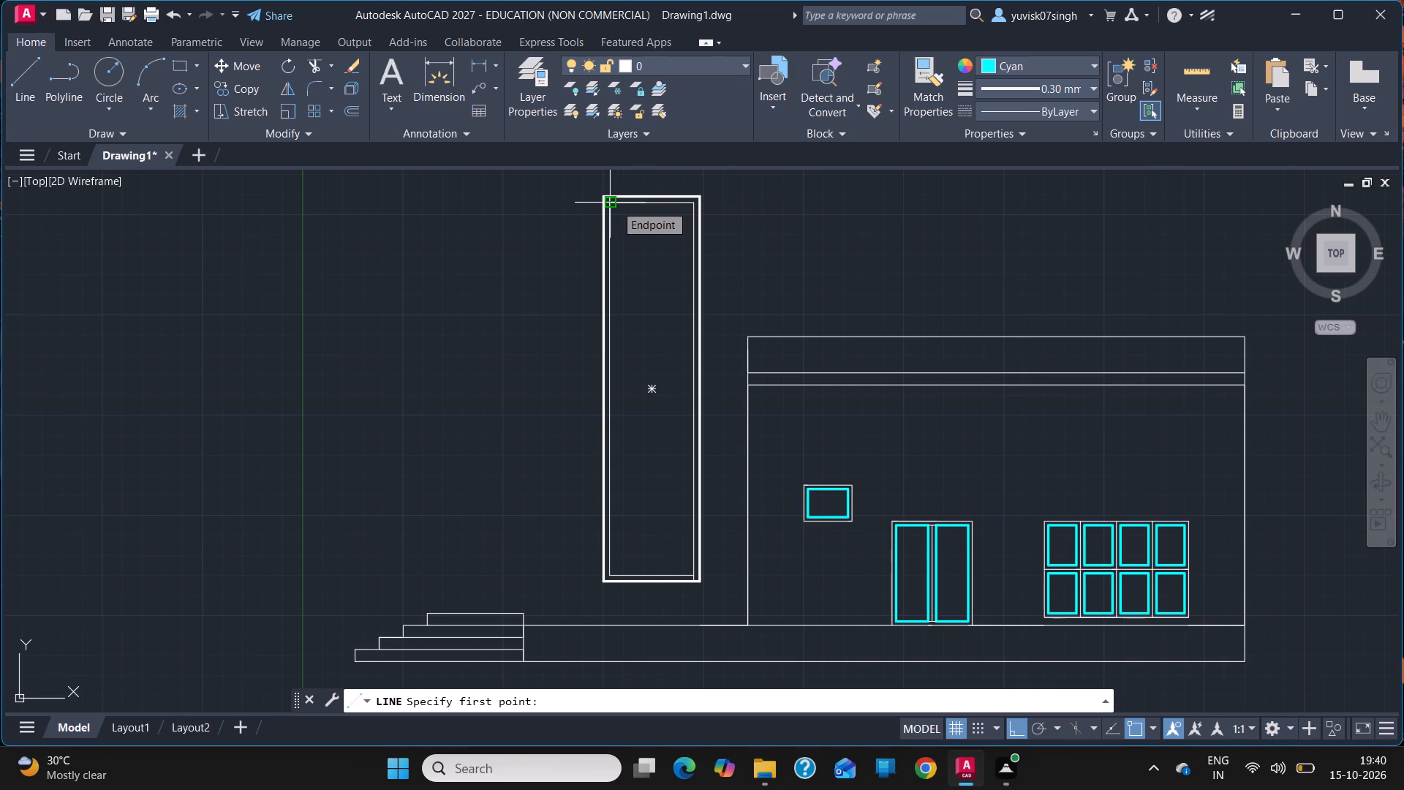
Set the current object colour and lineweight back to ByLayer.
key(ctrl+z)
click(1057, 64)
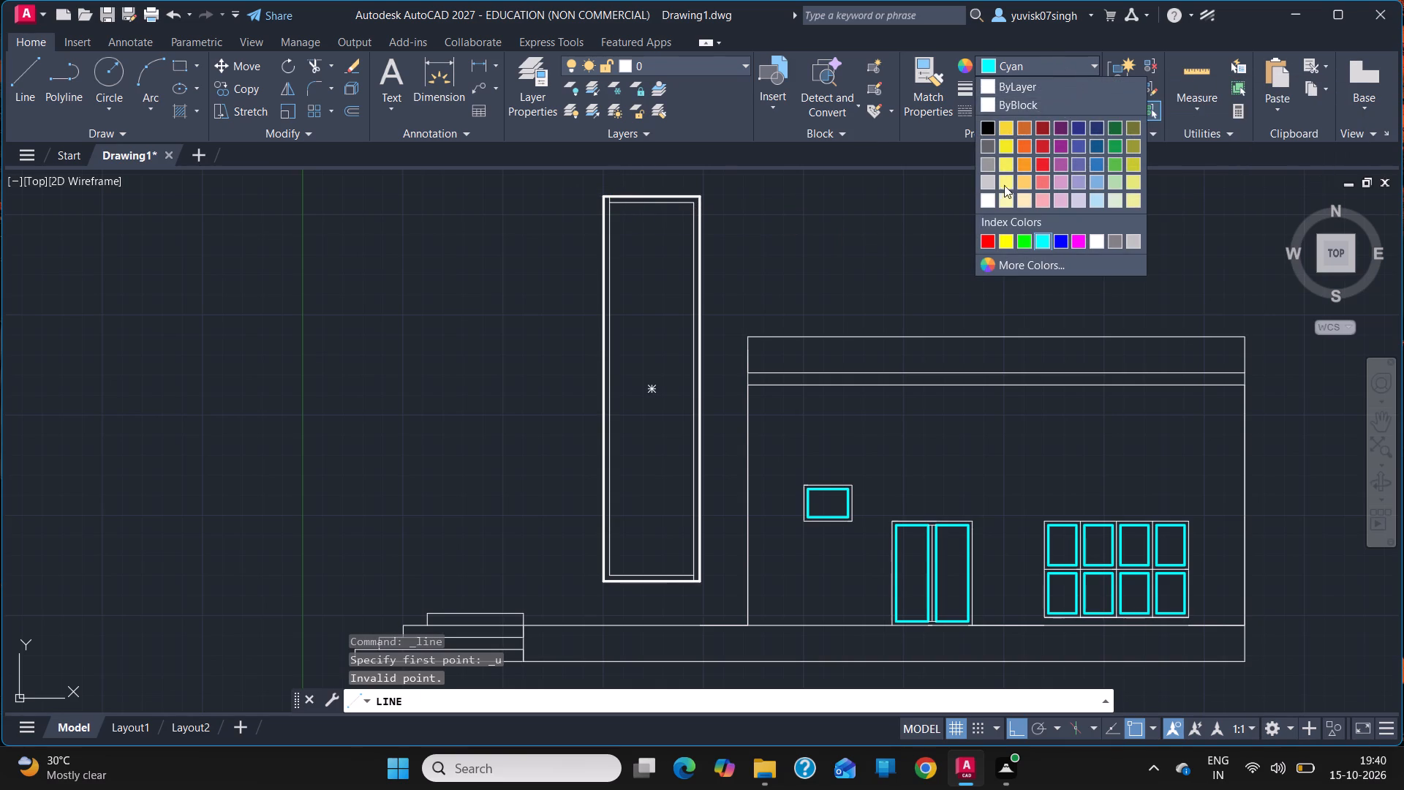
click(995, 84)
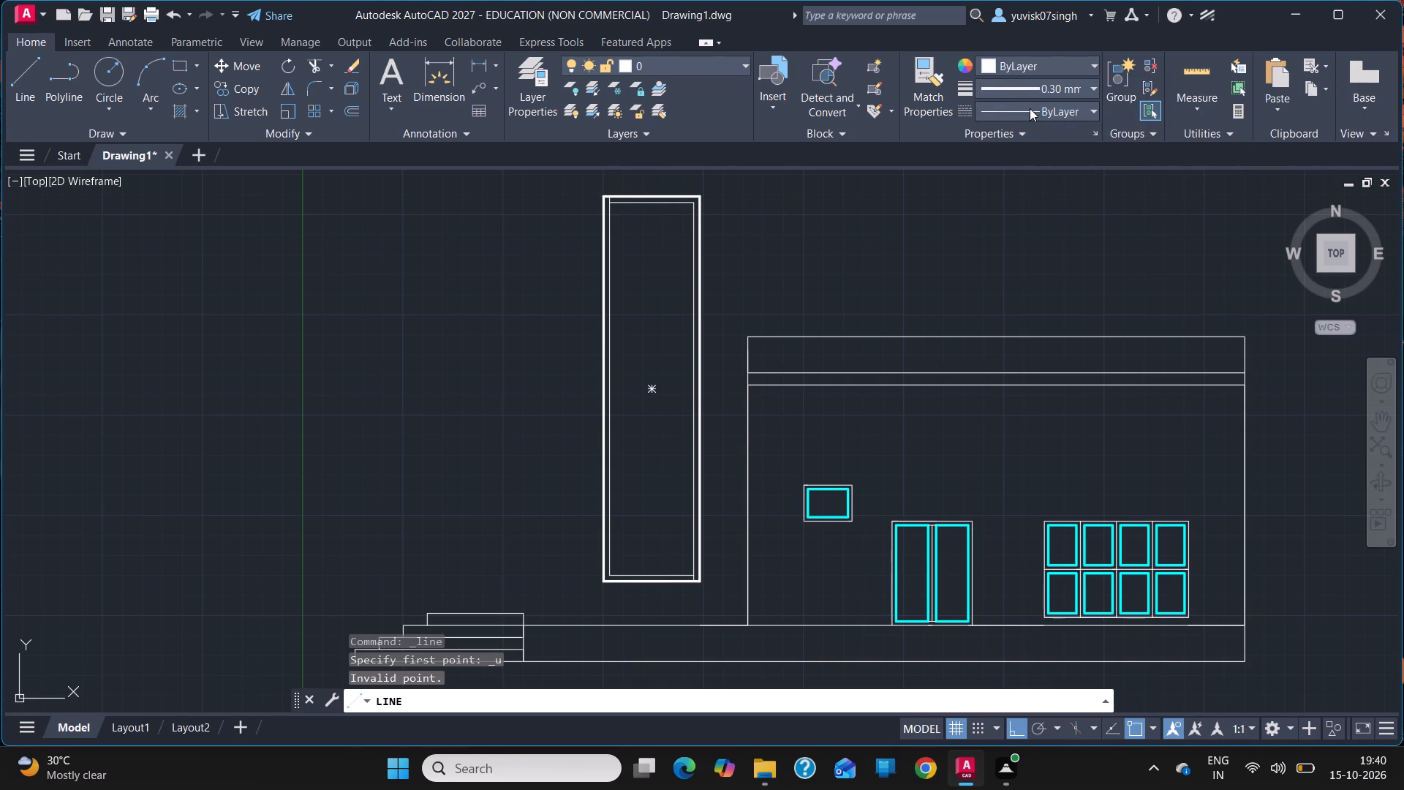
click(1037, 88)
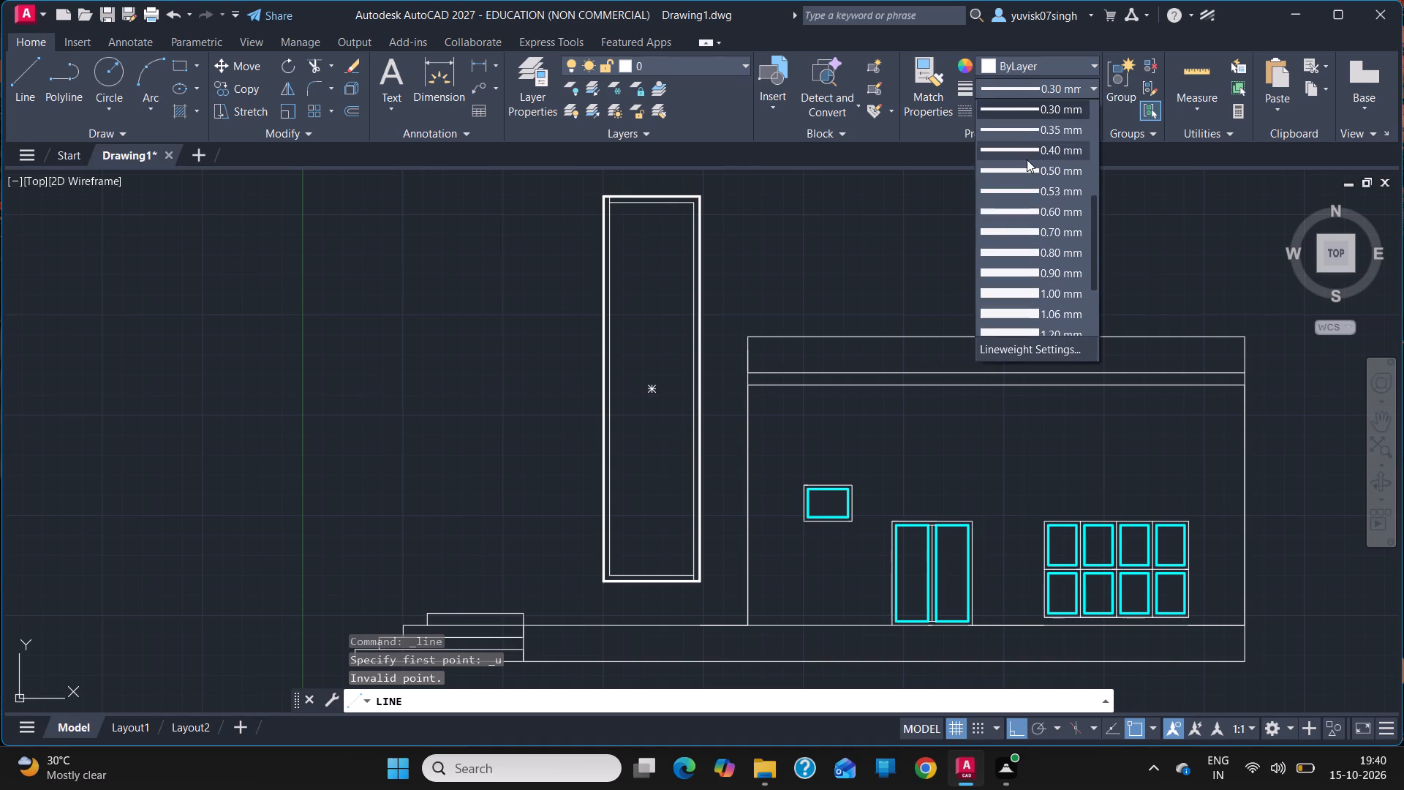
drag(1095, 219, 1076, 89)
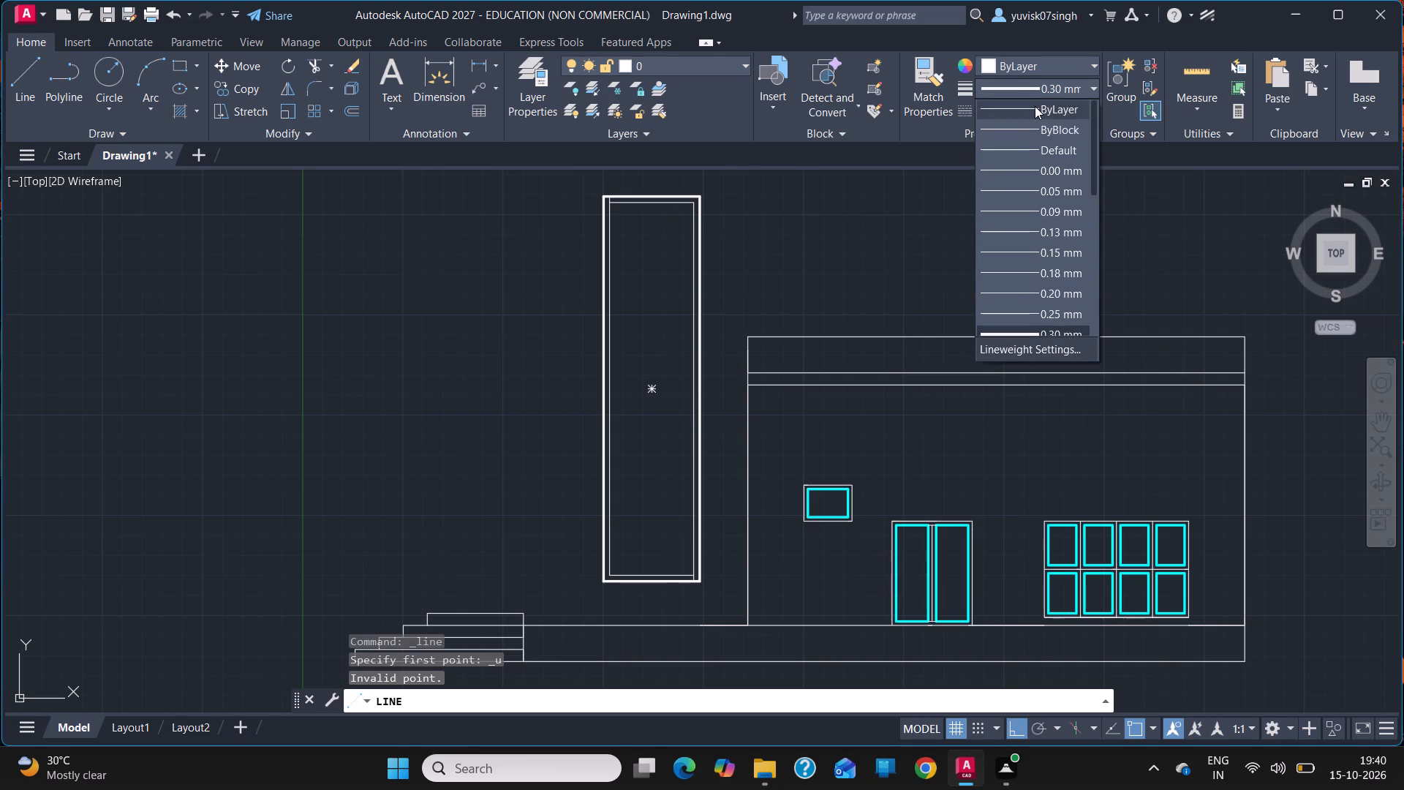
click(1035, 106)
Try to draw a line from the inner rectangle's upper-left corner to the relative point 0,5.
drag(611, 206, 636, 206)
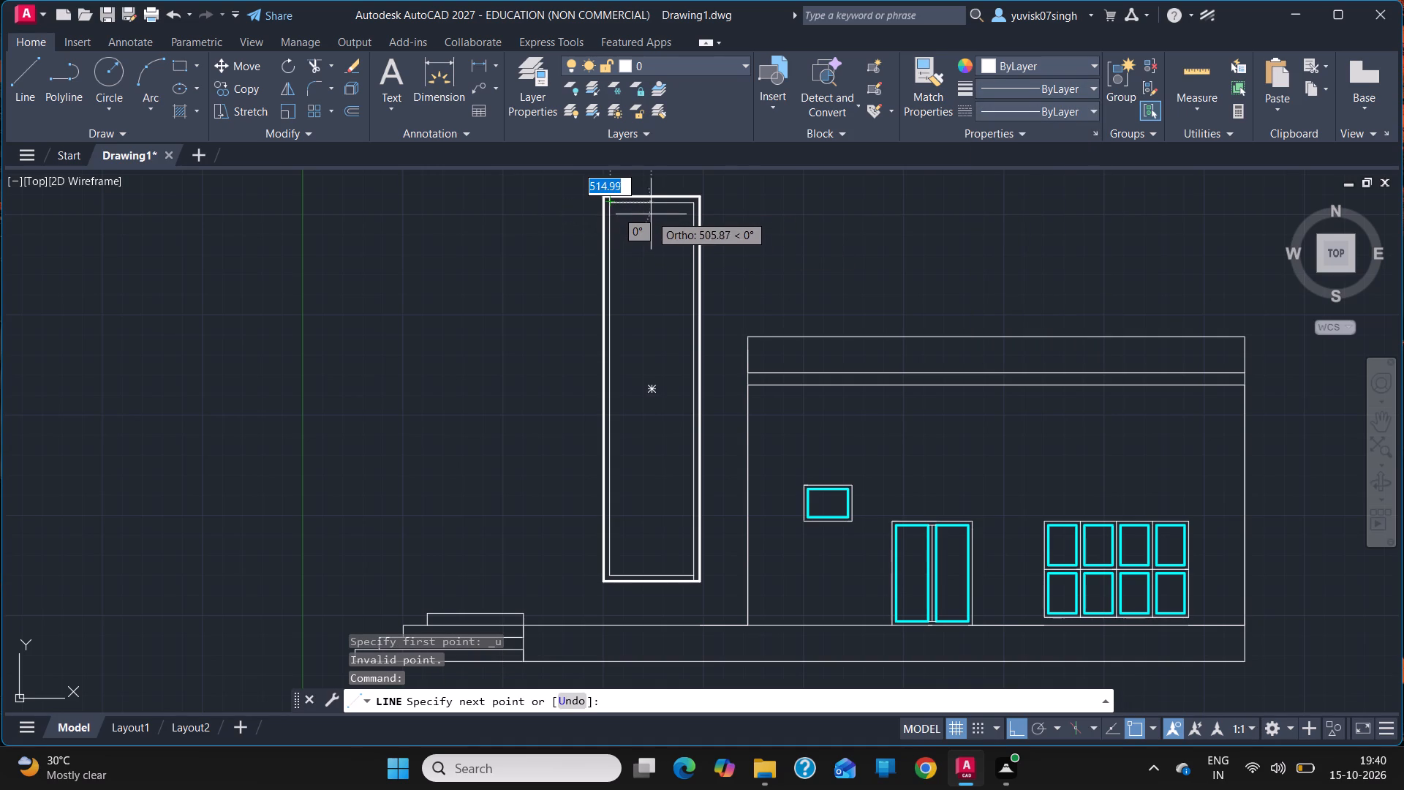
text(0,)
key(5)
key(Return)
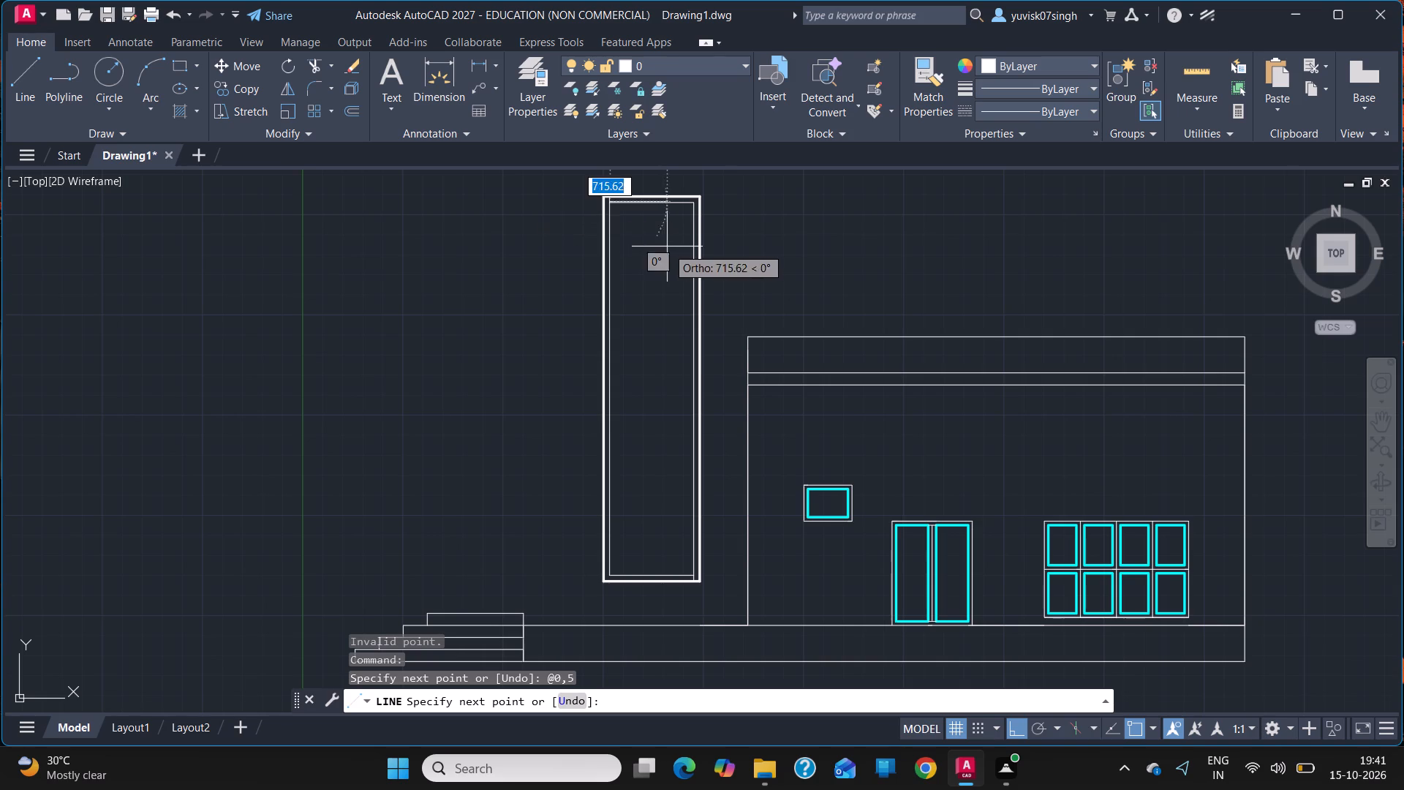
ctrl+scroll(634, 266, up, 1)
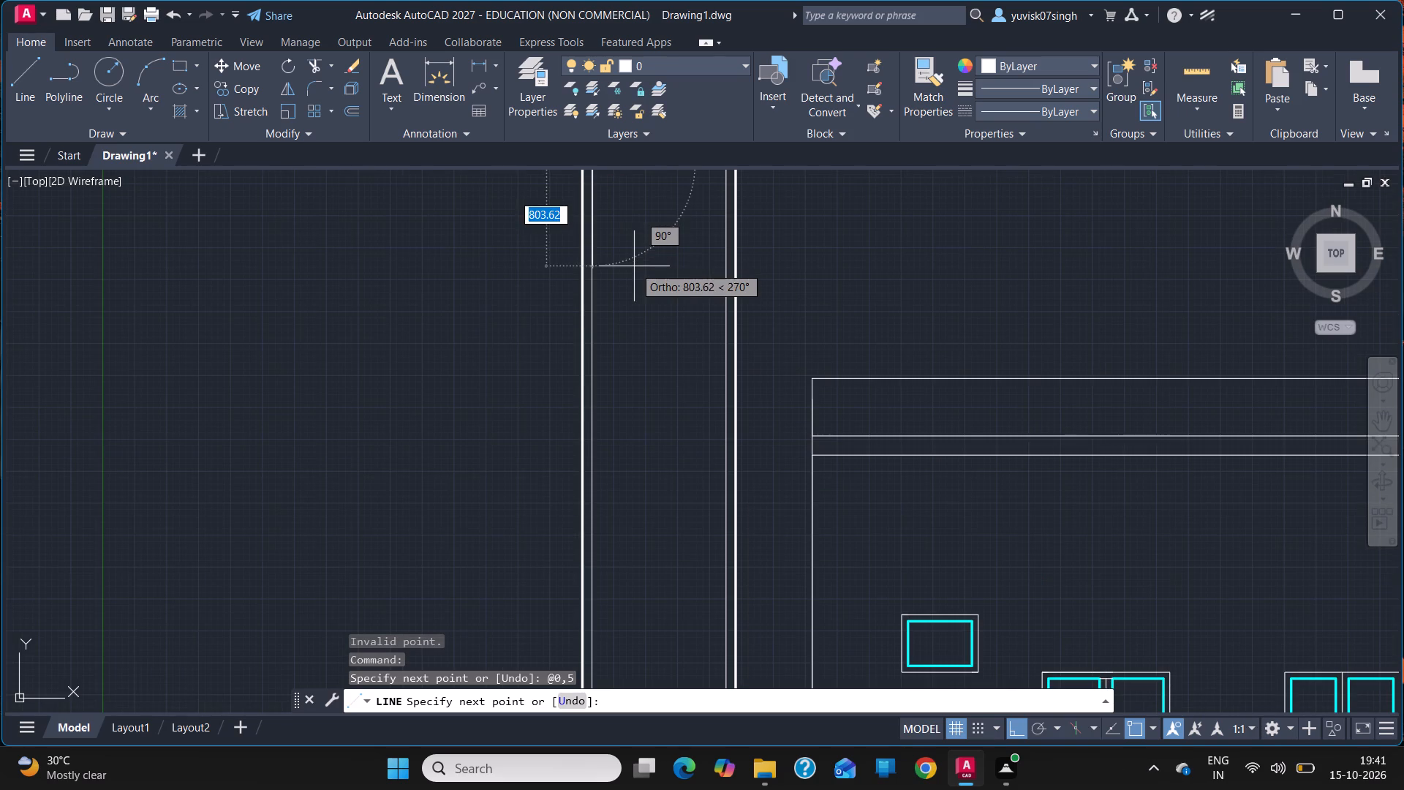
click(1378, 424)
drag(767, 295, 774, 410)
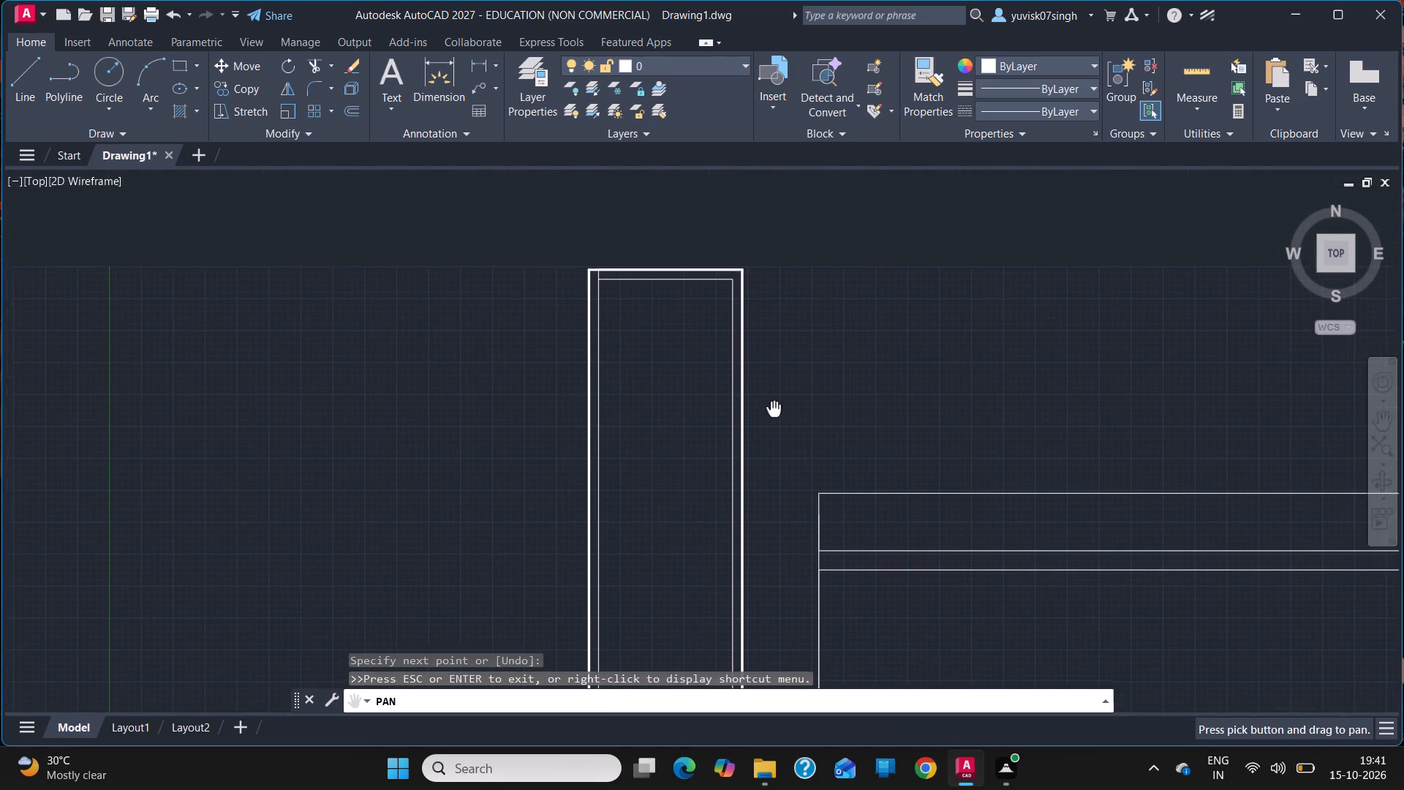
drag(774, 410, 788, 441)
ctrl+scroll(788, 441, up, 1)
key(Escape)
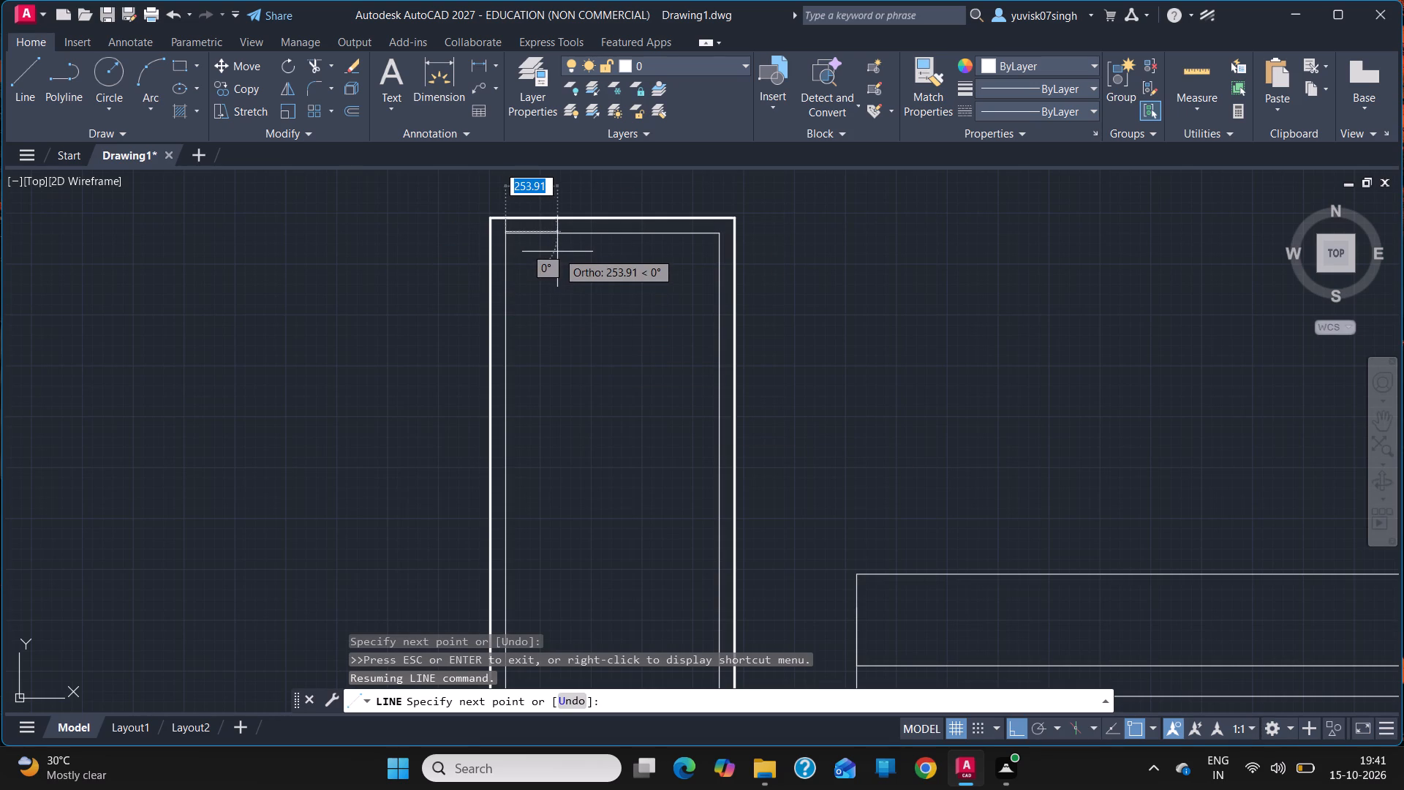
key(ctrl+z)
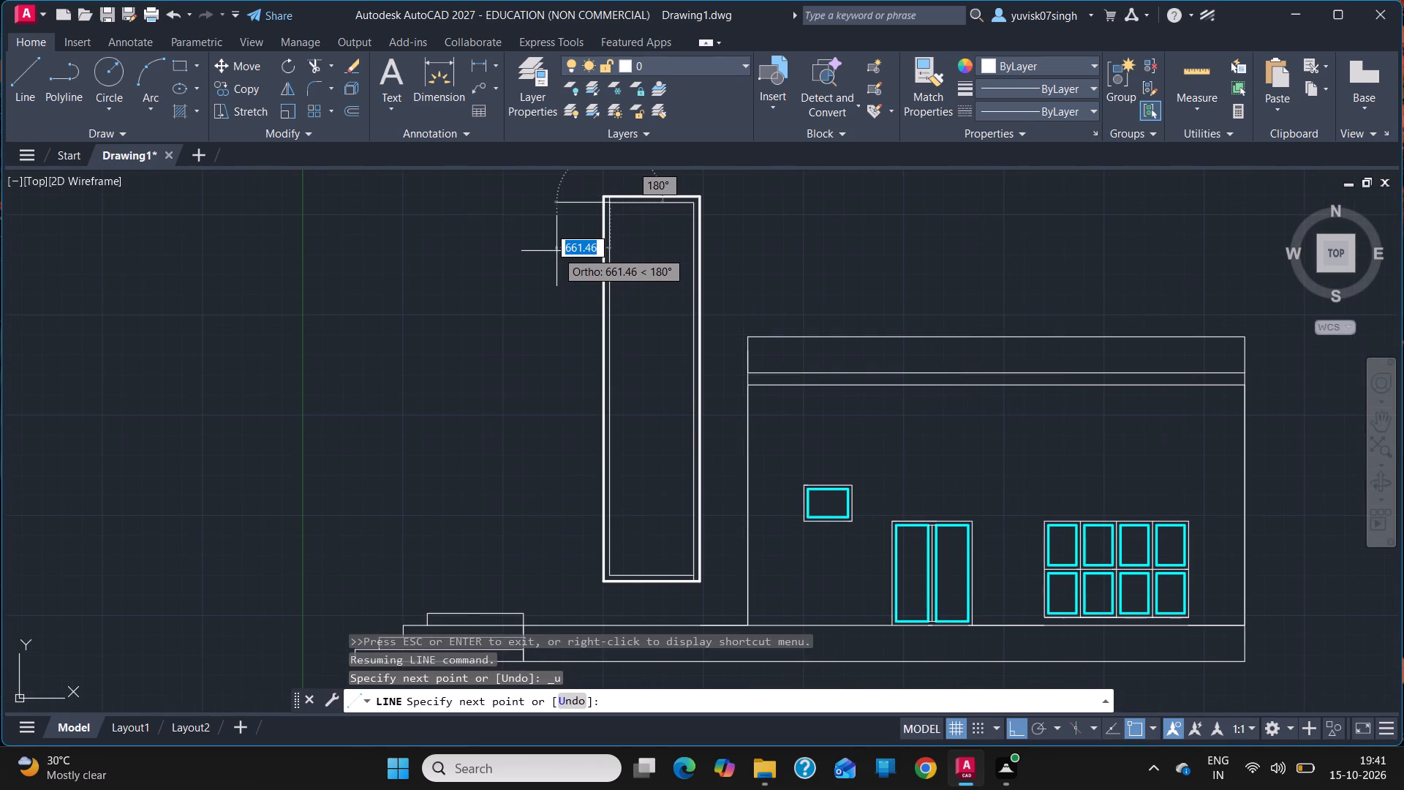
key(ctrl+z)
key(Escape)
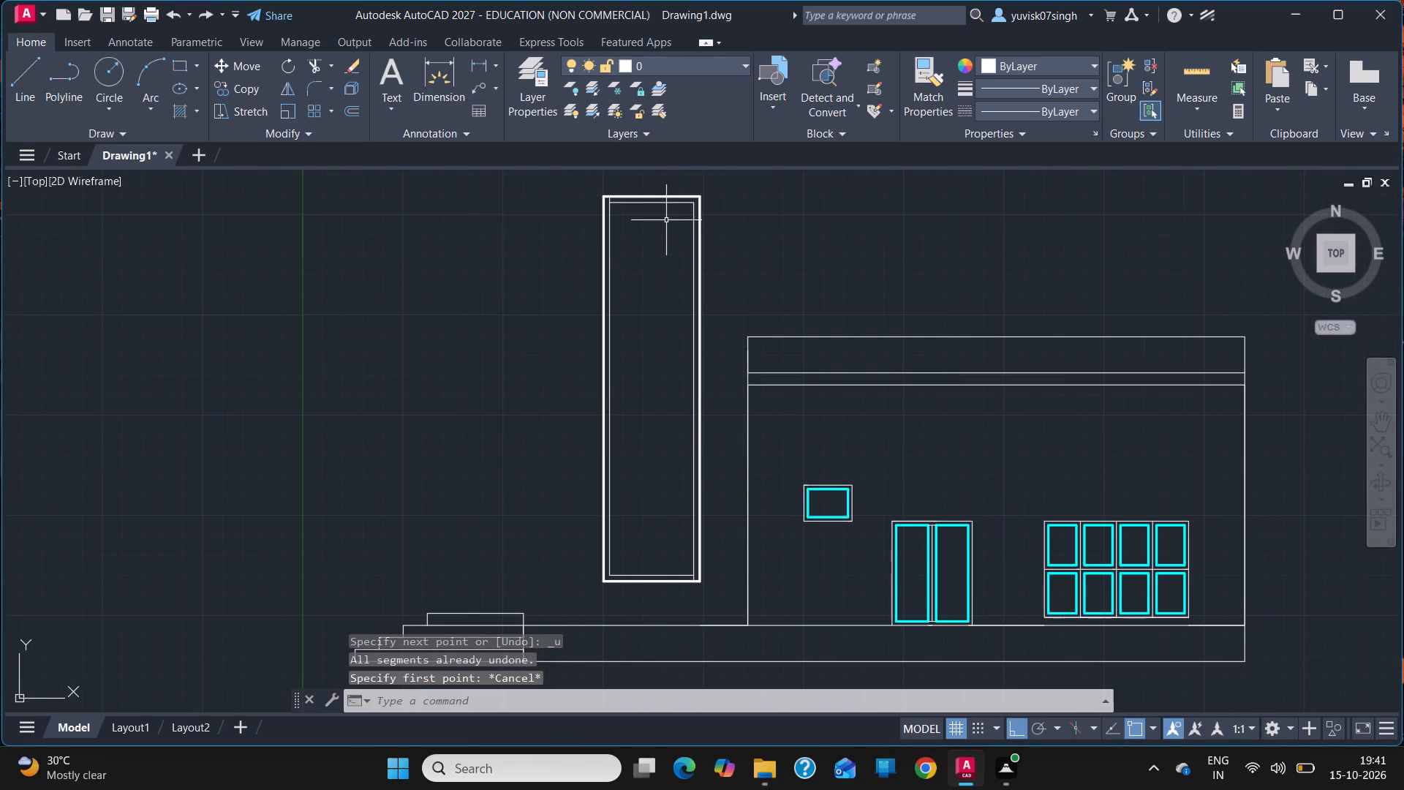
Draw guide lines from the inner rectangle's upper-left corner, 50 along its top edge and 50 straight down into the rectangle.
ctrl+scroll(829, 336, up, 4)
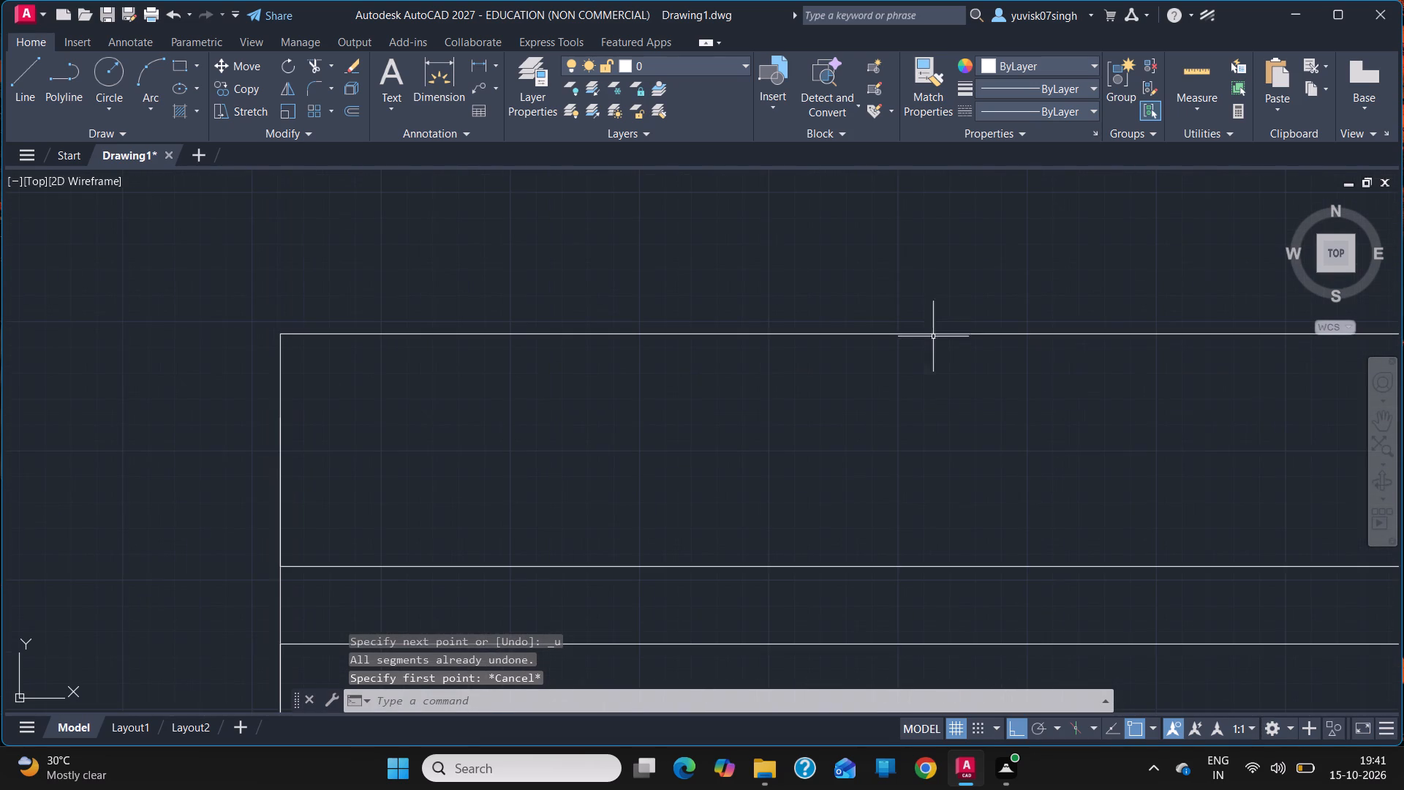
click(1377, 426)
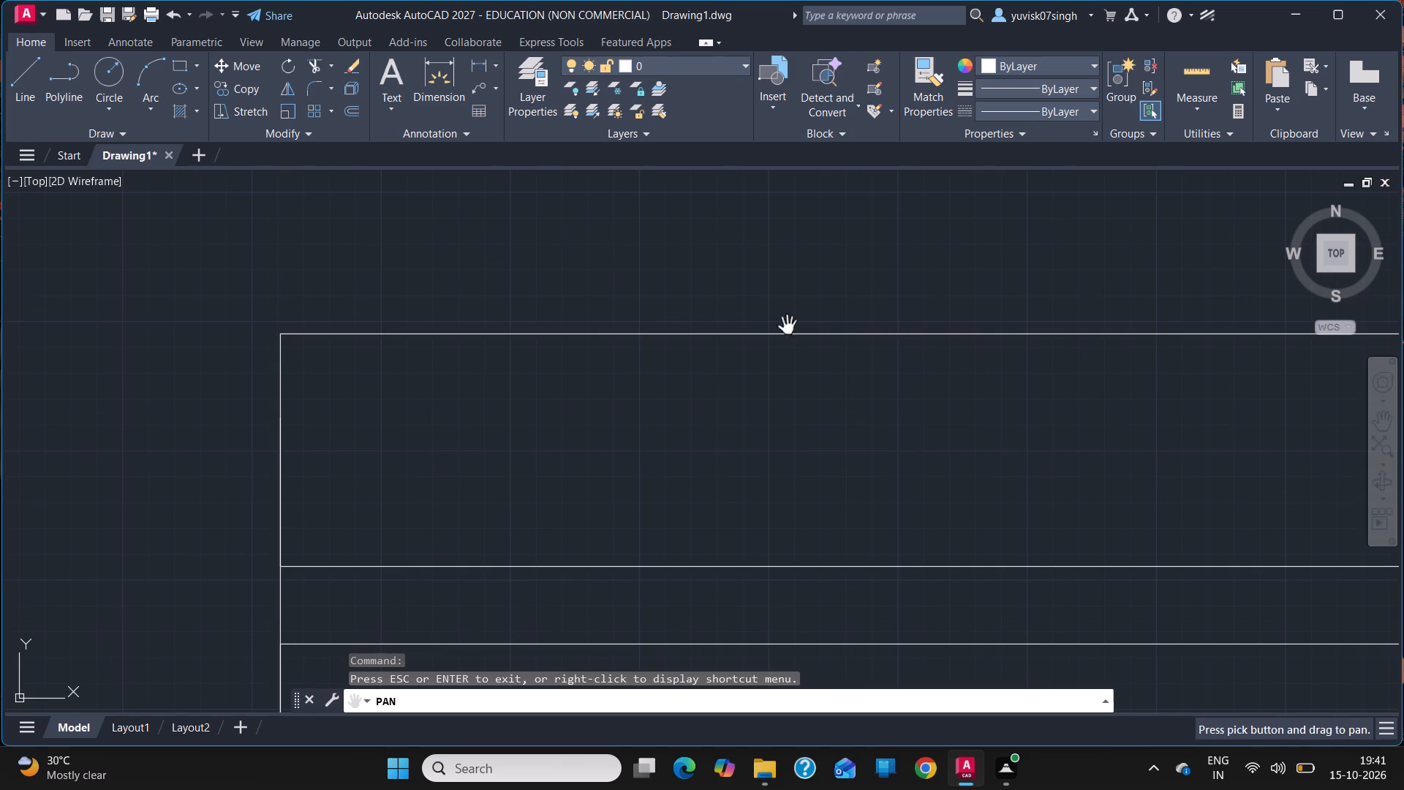
drag(587, 270, 1112, 550)
drag(946, 399, 1354, 691)
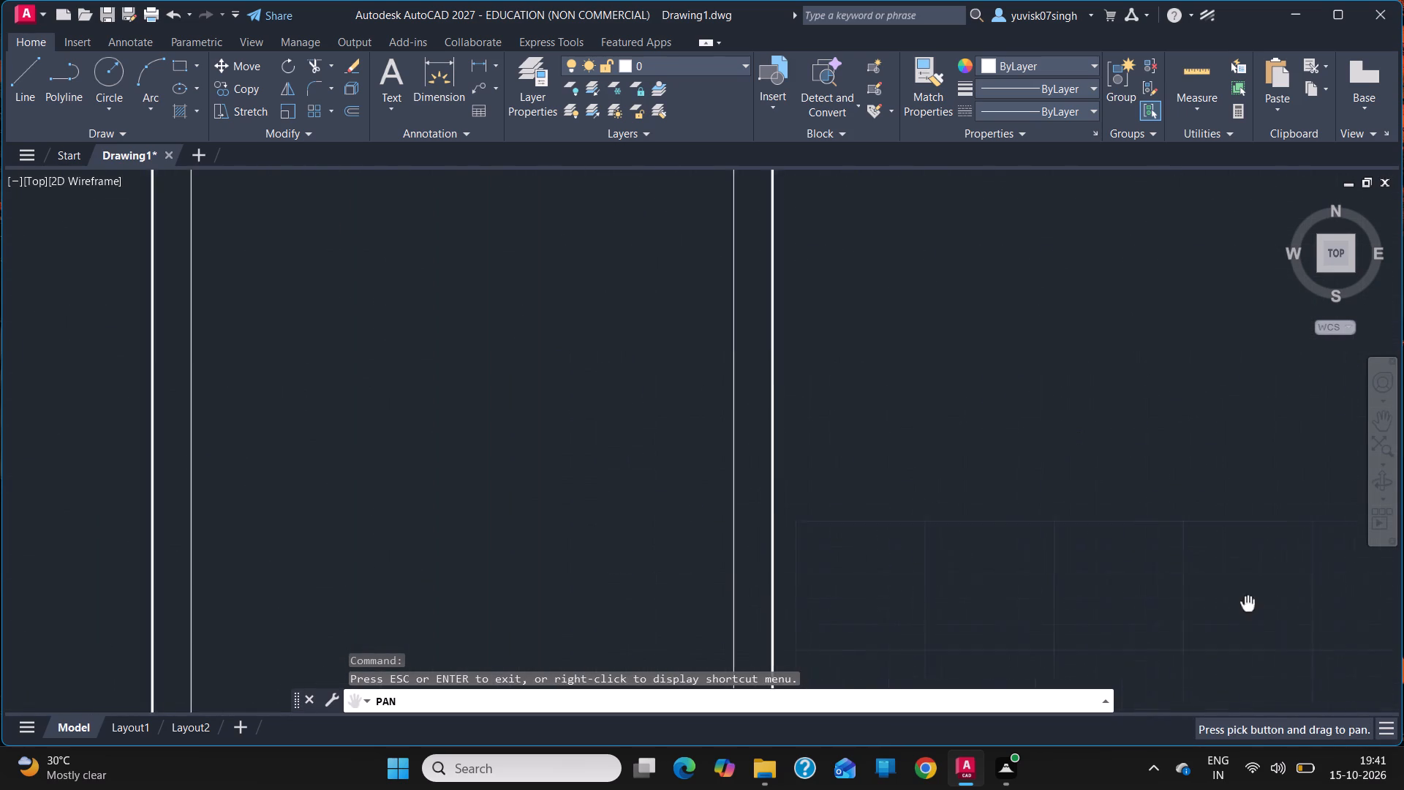
drag(1354, 691, 1386, 703)
drag(679, 499, 763, 789)
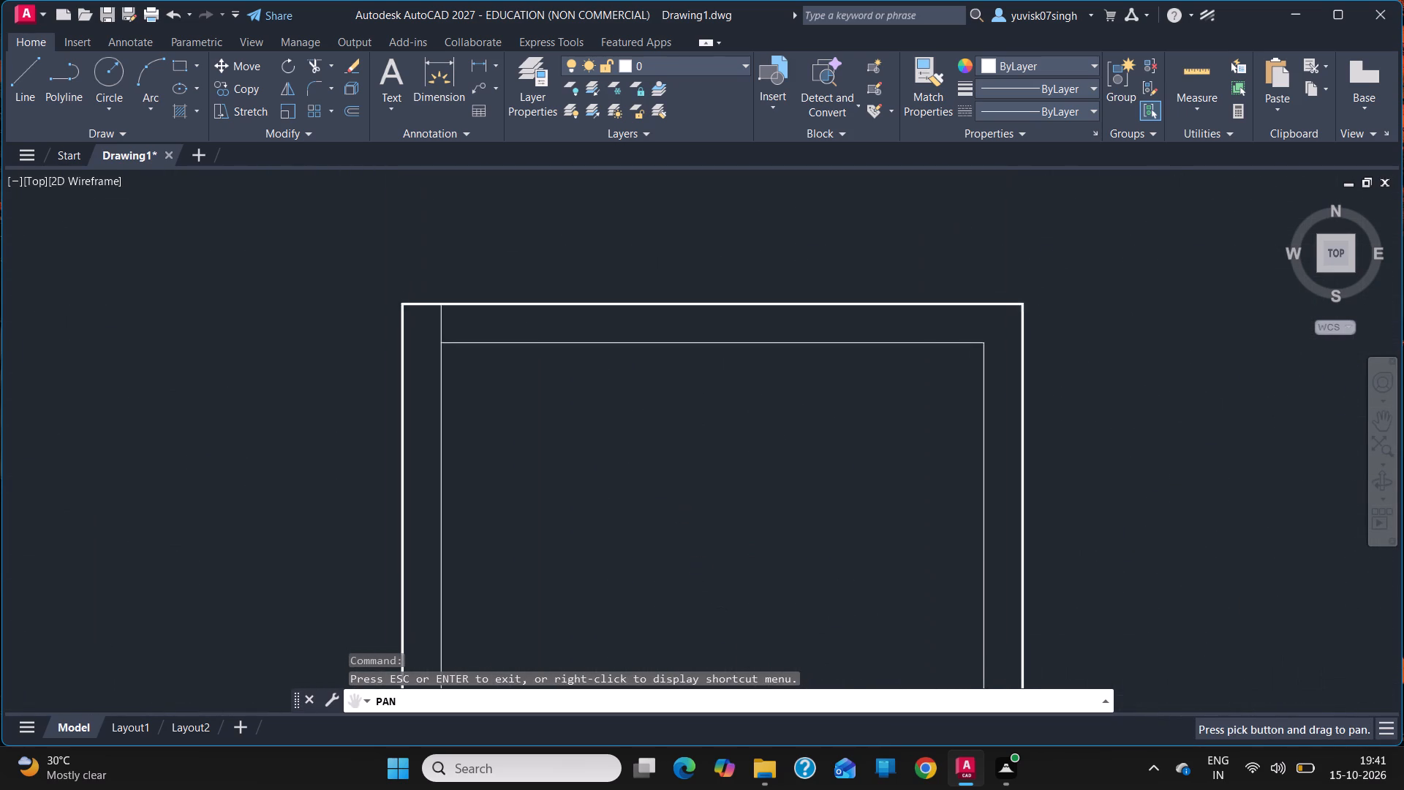
drag(763, 789, 762, 774)
key(Escape)
click(26, 60)
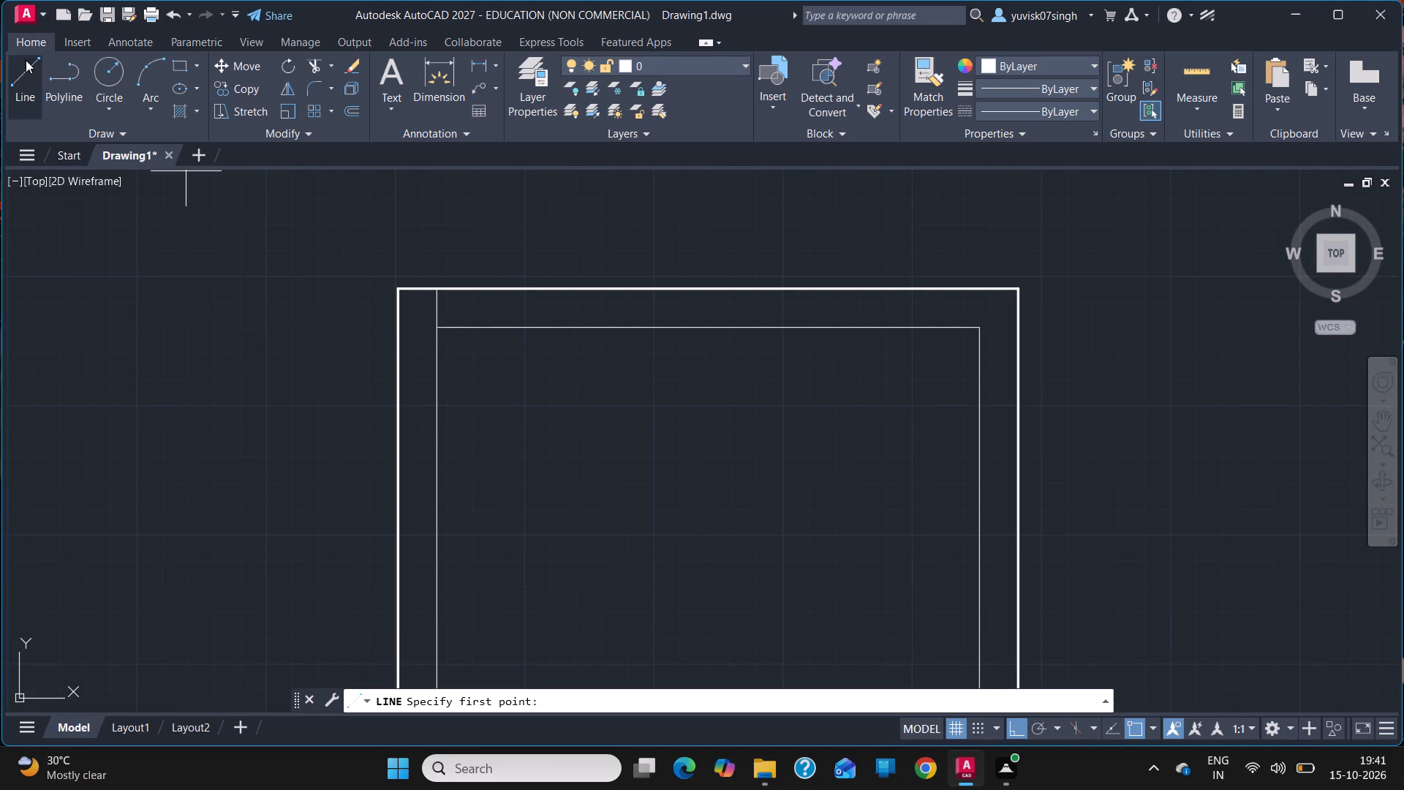
drag(437, 326, 546, 336)
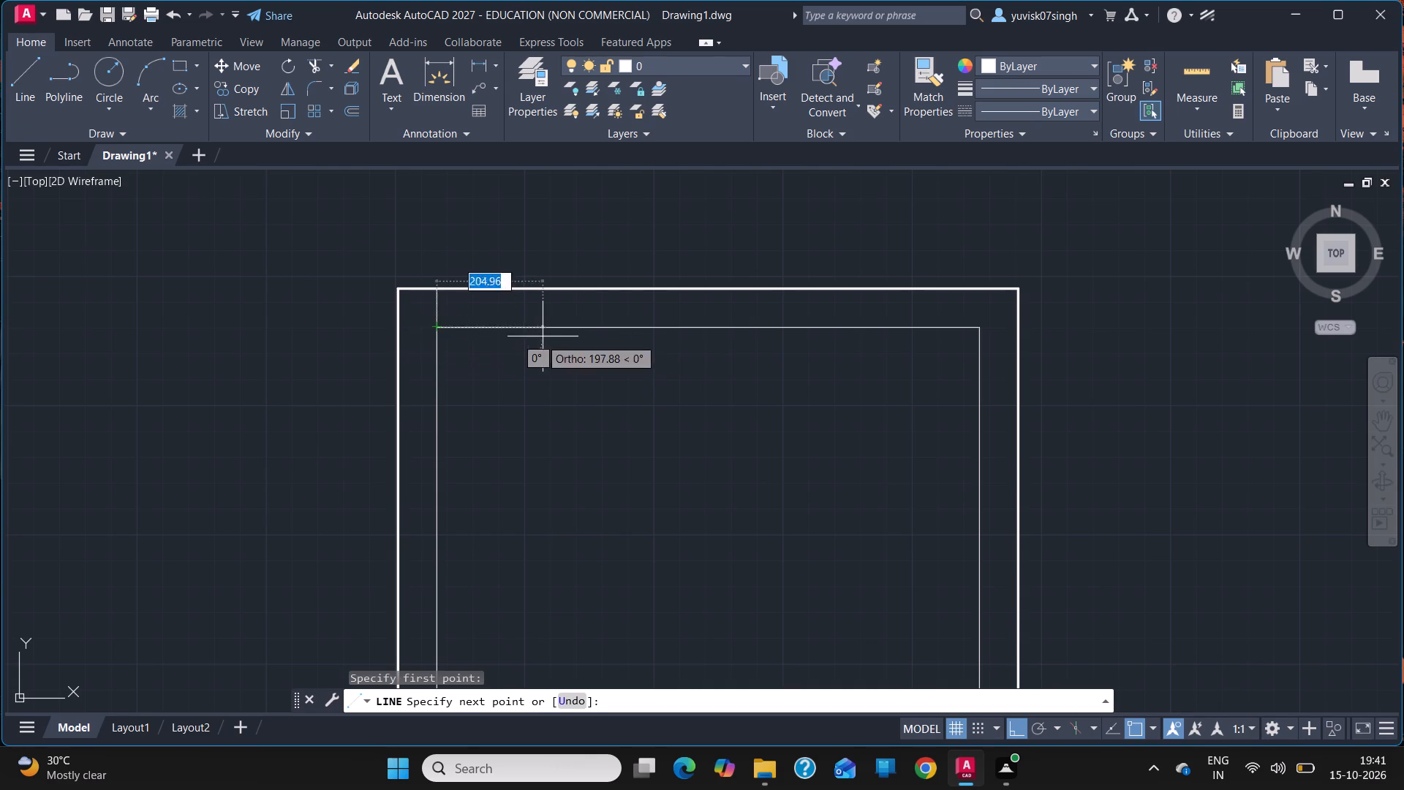
drag(546, 336, 546, 335)
key(0)
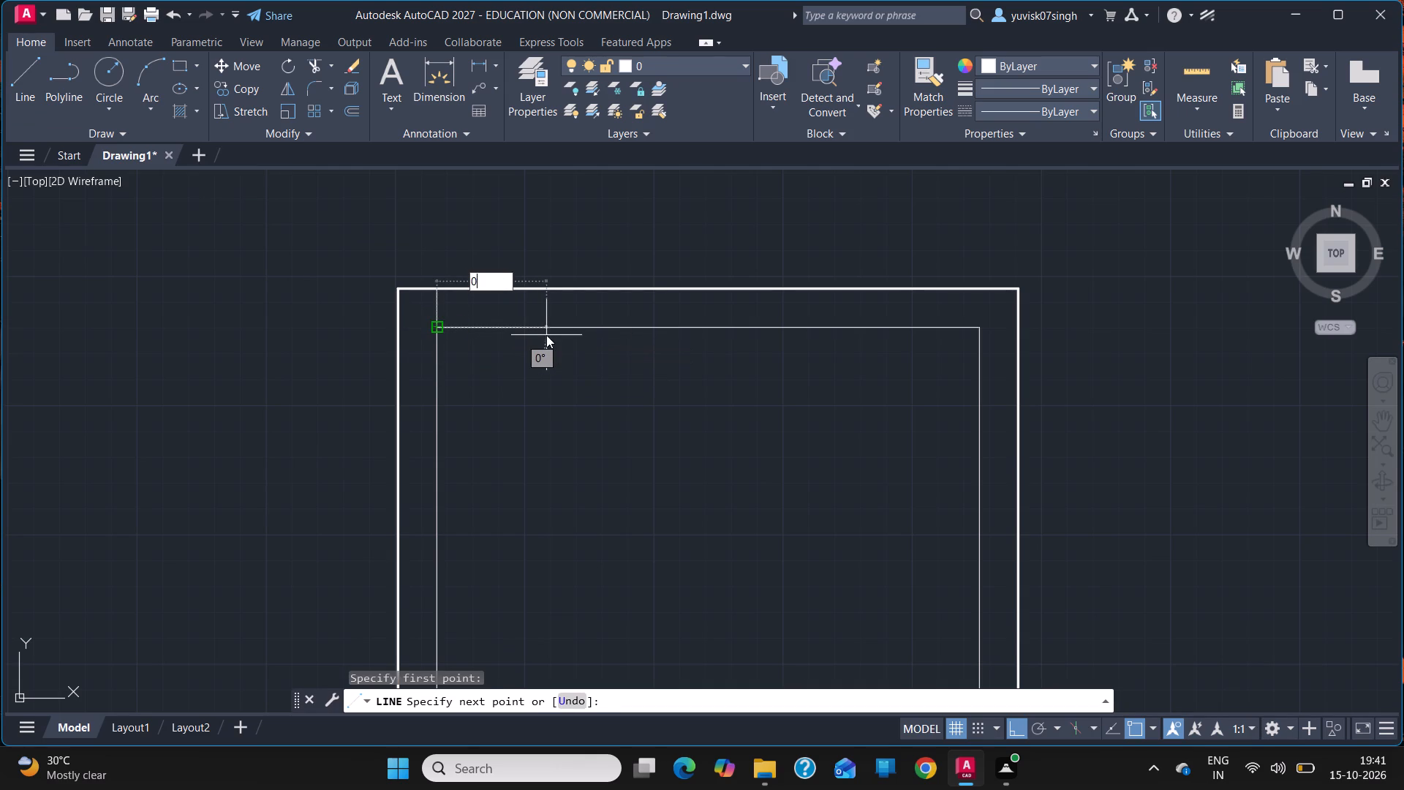
key(BackSpace)
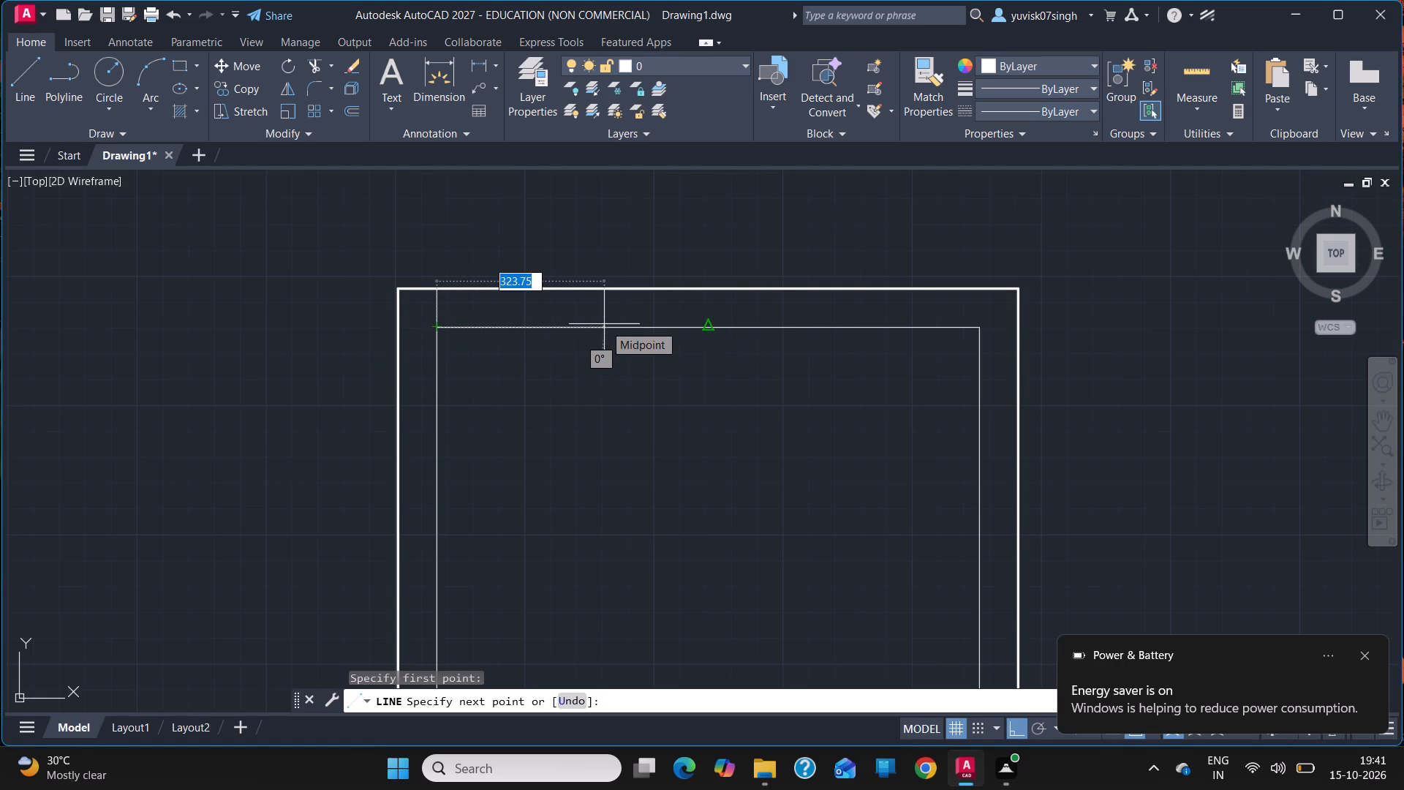
text(25)
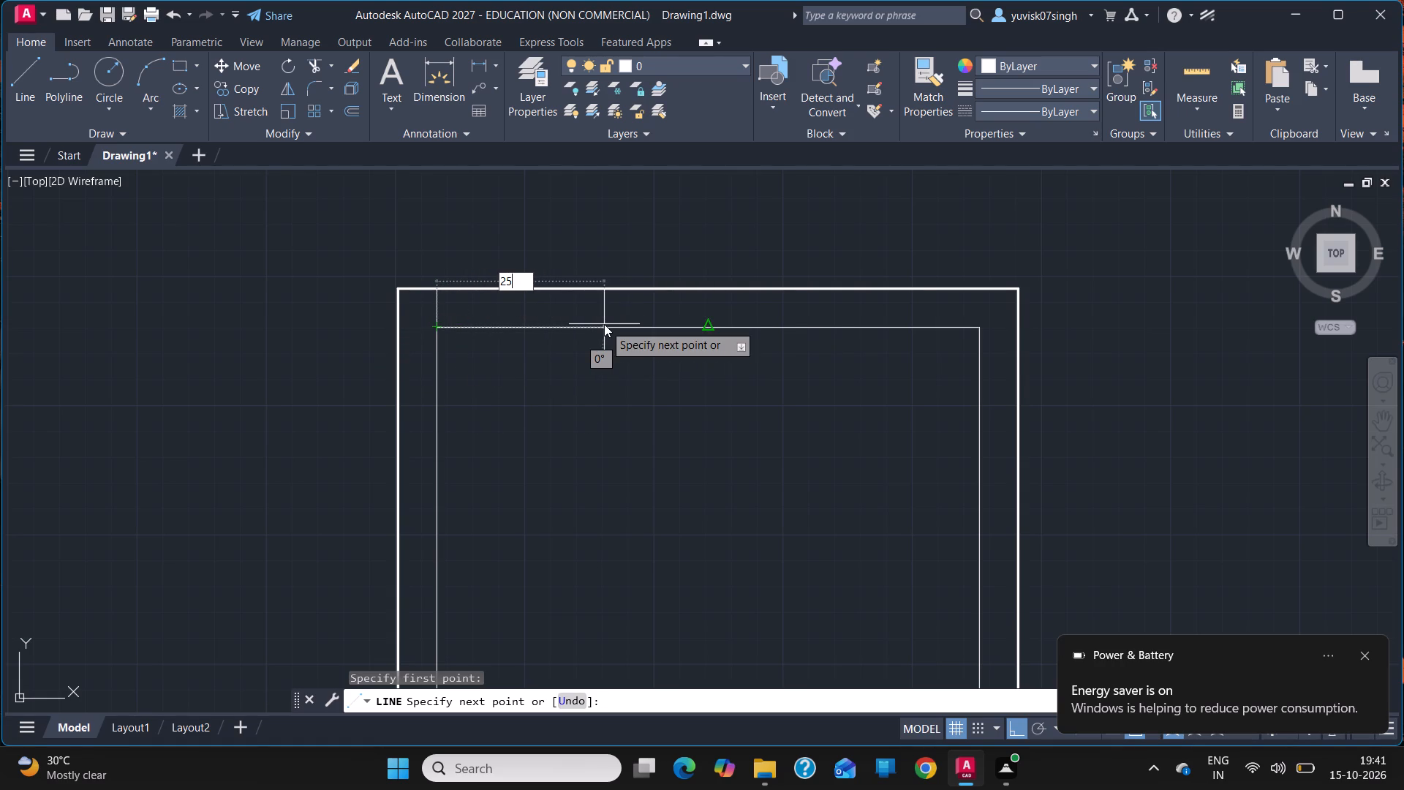
key(BackSpace)
key(BackSpace)
text(50)
key(Return)
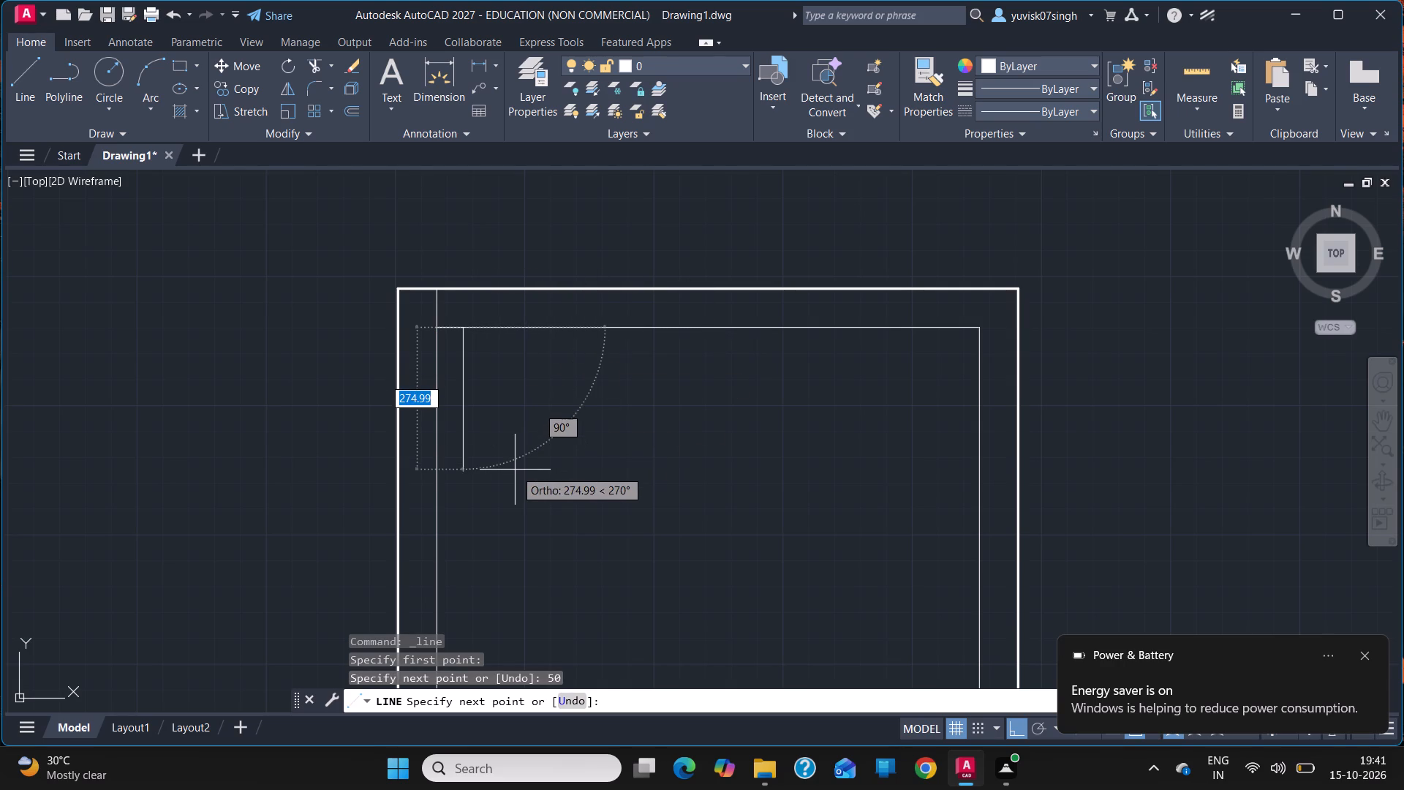
text(50)
key(Return)
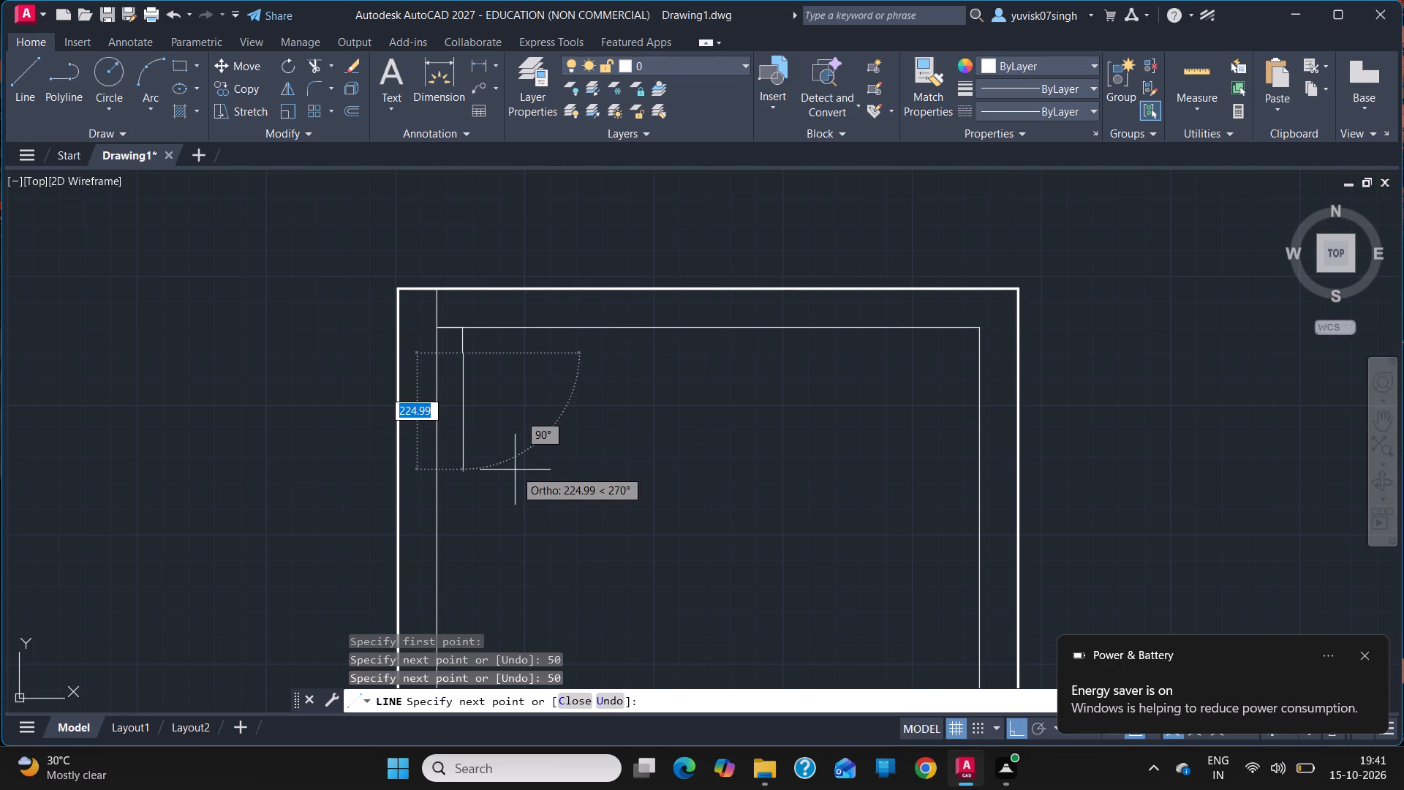
key(Escape)
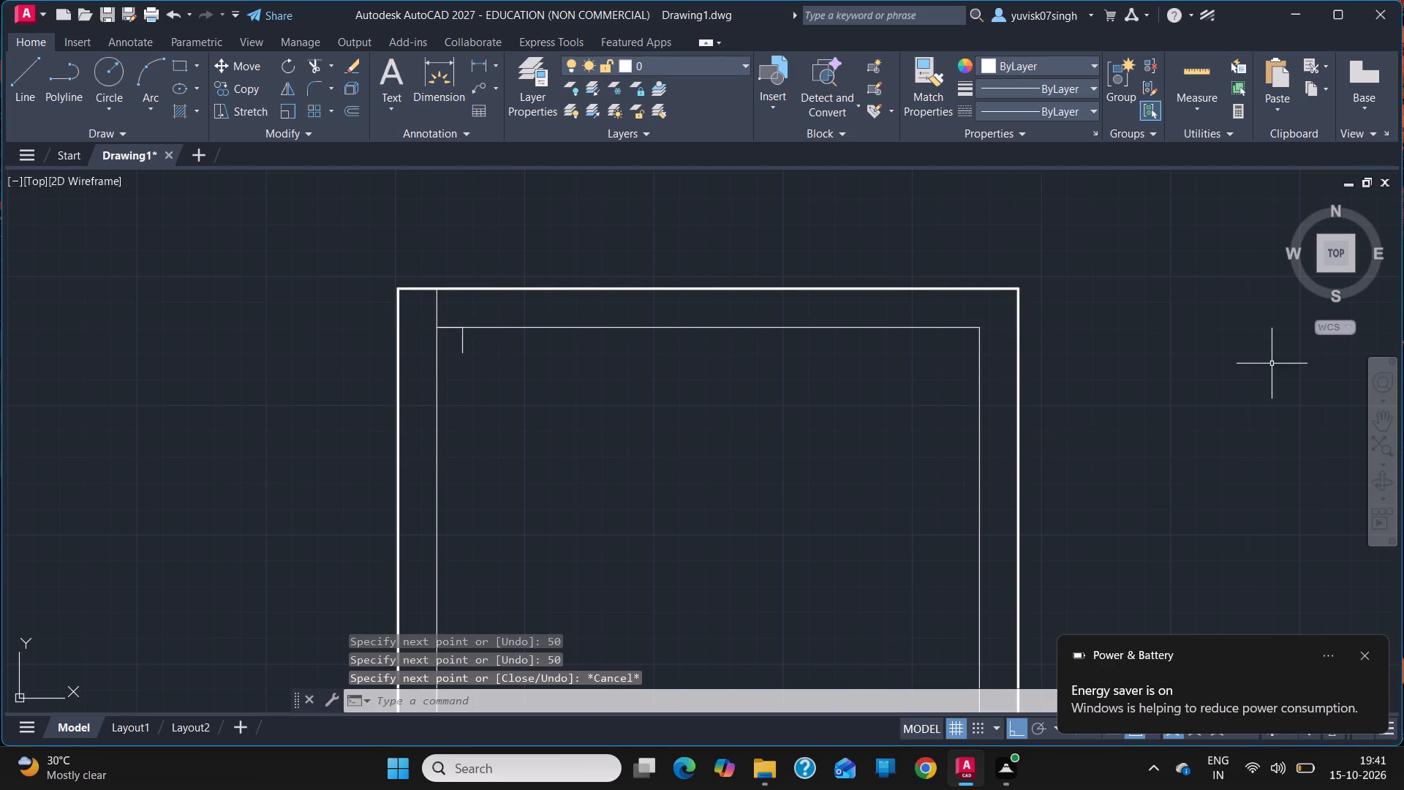
Bring the lower end of the tall rectangle's inner rectangle into view.
click(1373, 430)
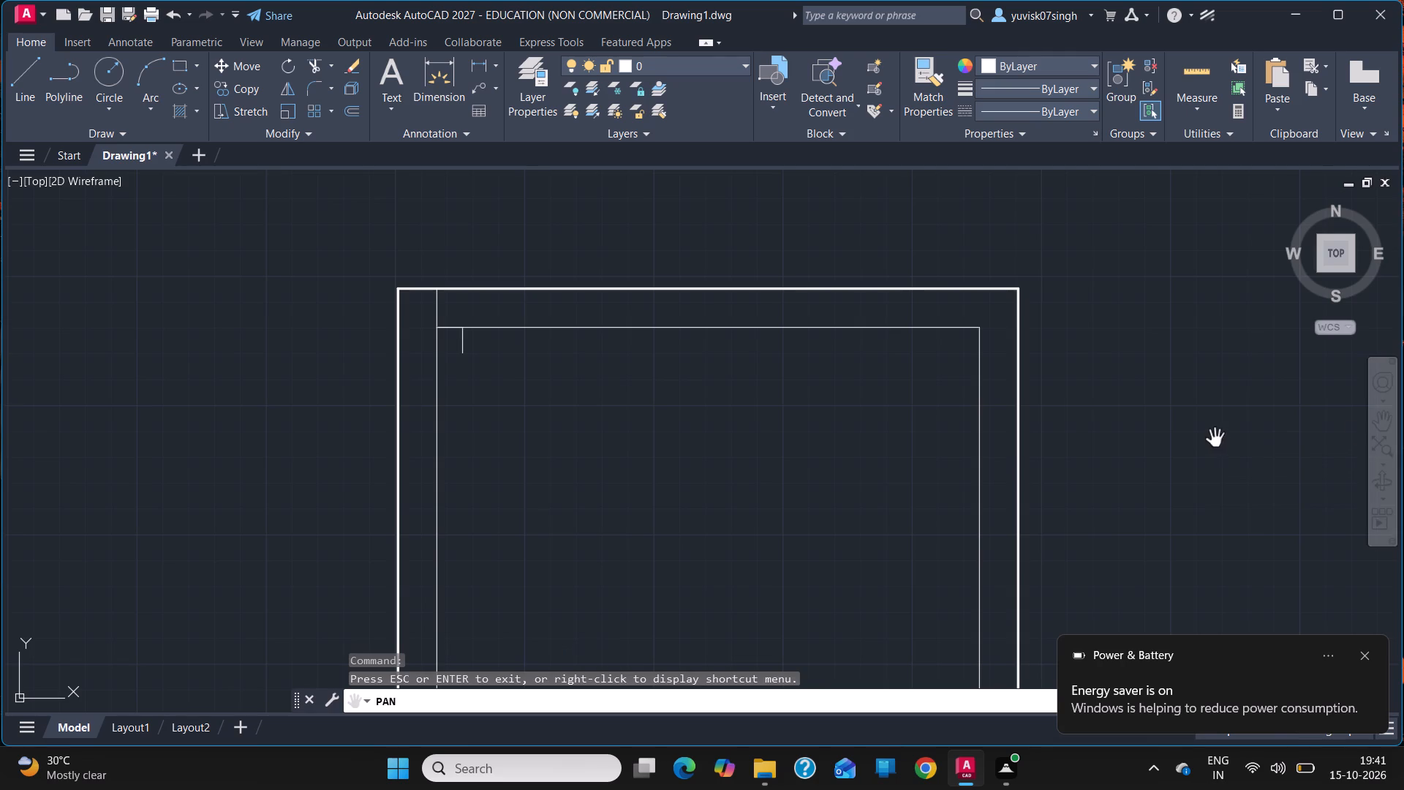
drag(1214, 437, 1133, 173)
drag(1089, 332, 1079, 92)
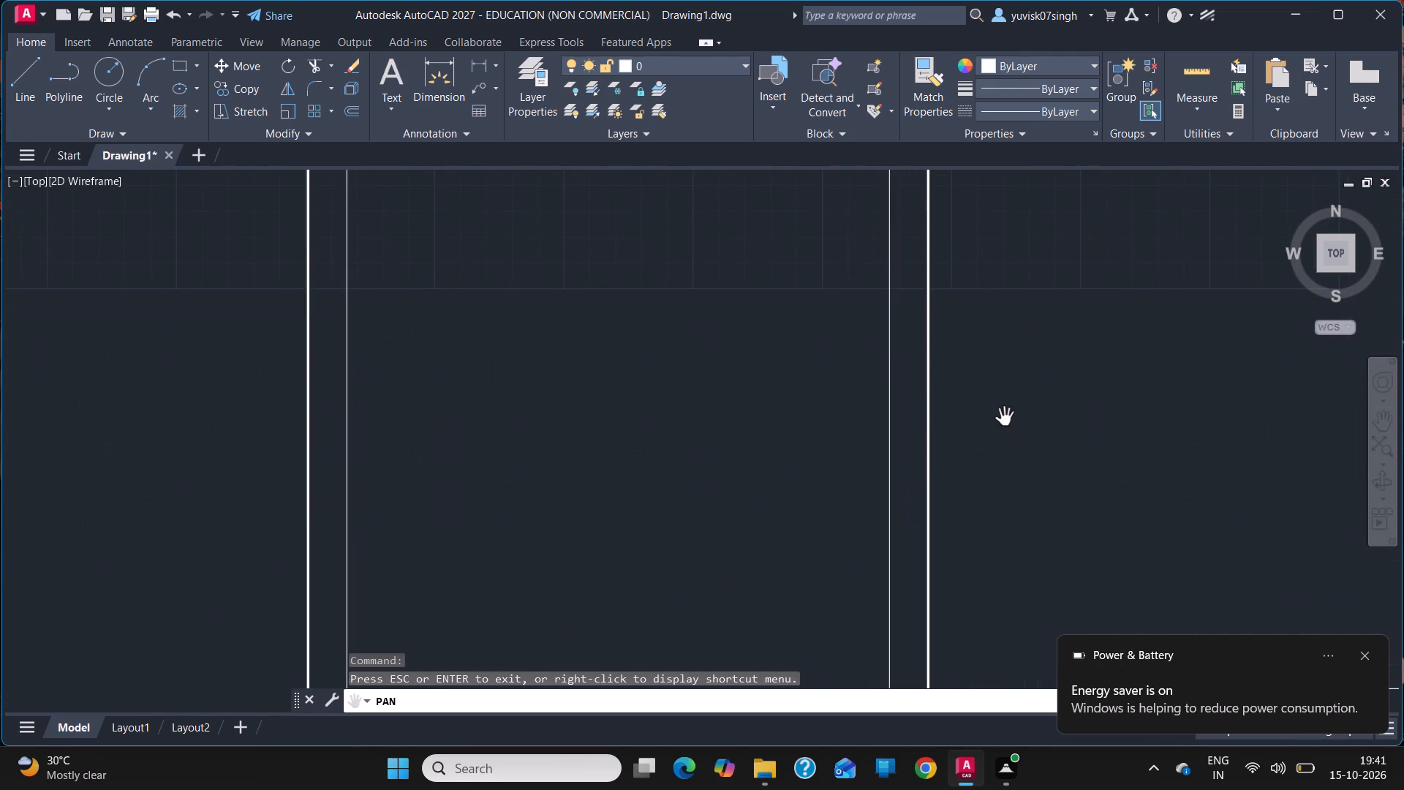
drag(1005, 421, 1013, 152)
drag(1024, 424, 1030, 173)
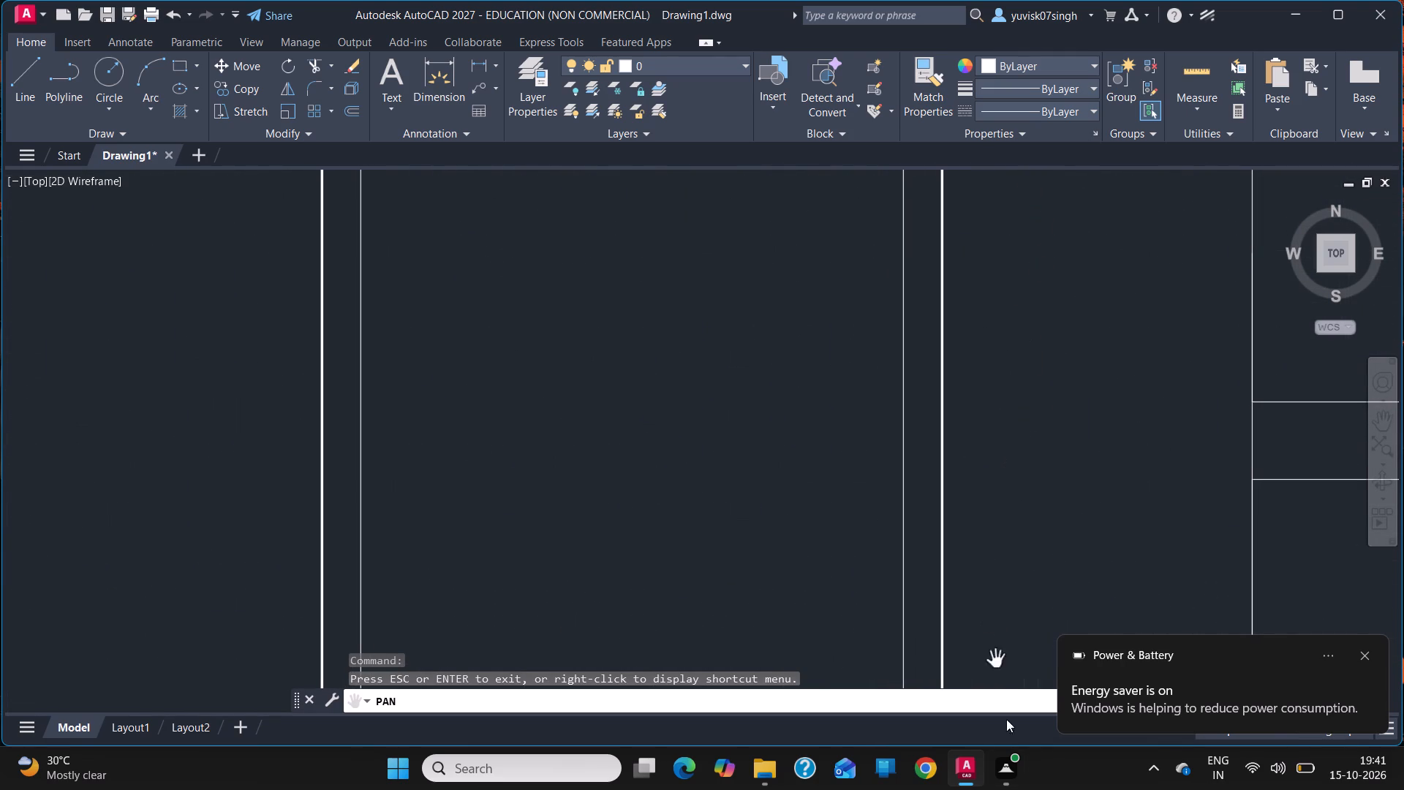
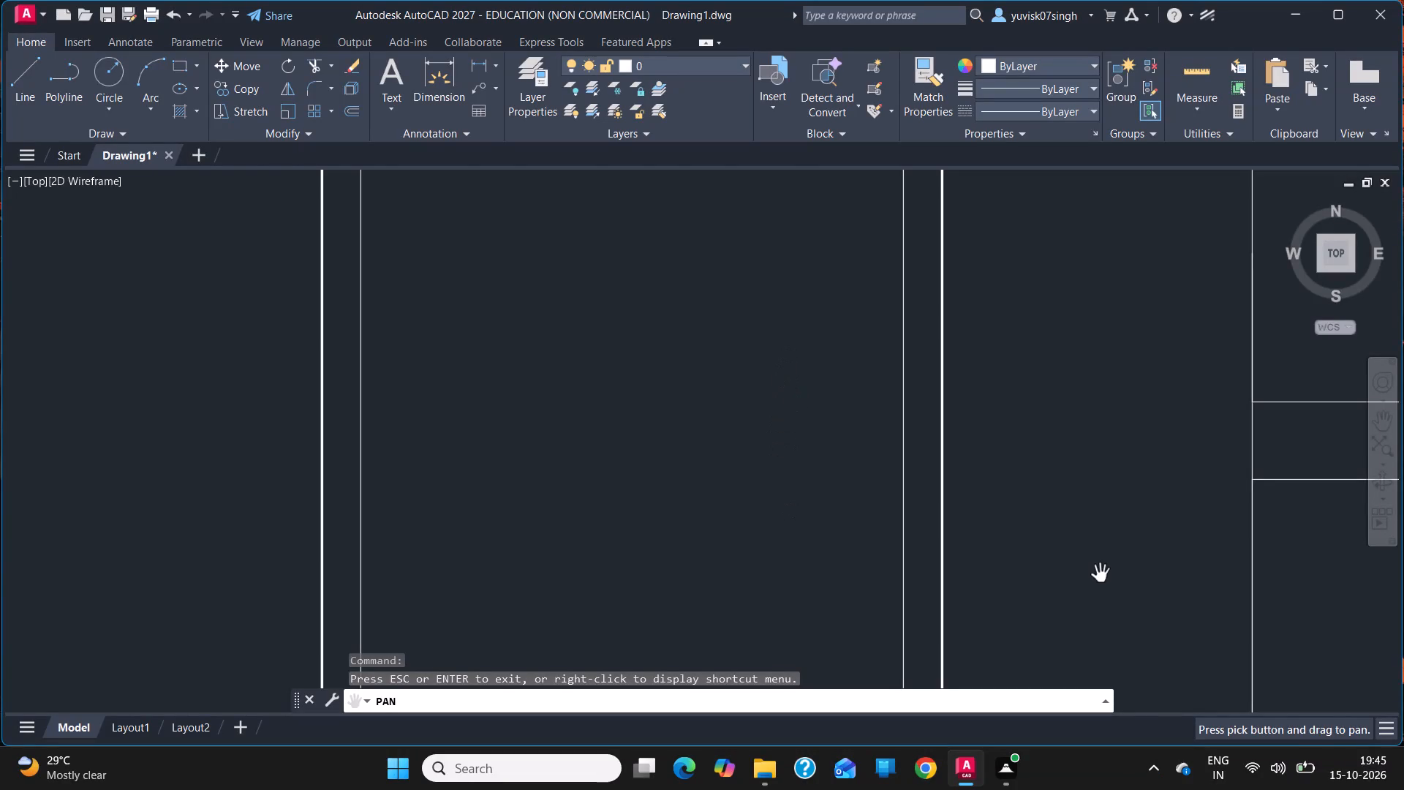
Draw guide lines from the inner rectangle's lower-right corner, 50 along its bottom edge and 50 straight up into the rectangle.
ctrl+scroll(1101, 574, down, 2)
drag(998, 562, 861, 273)
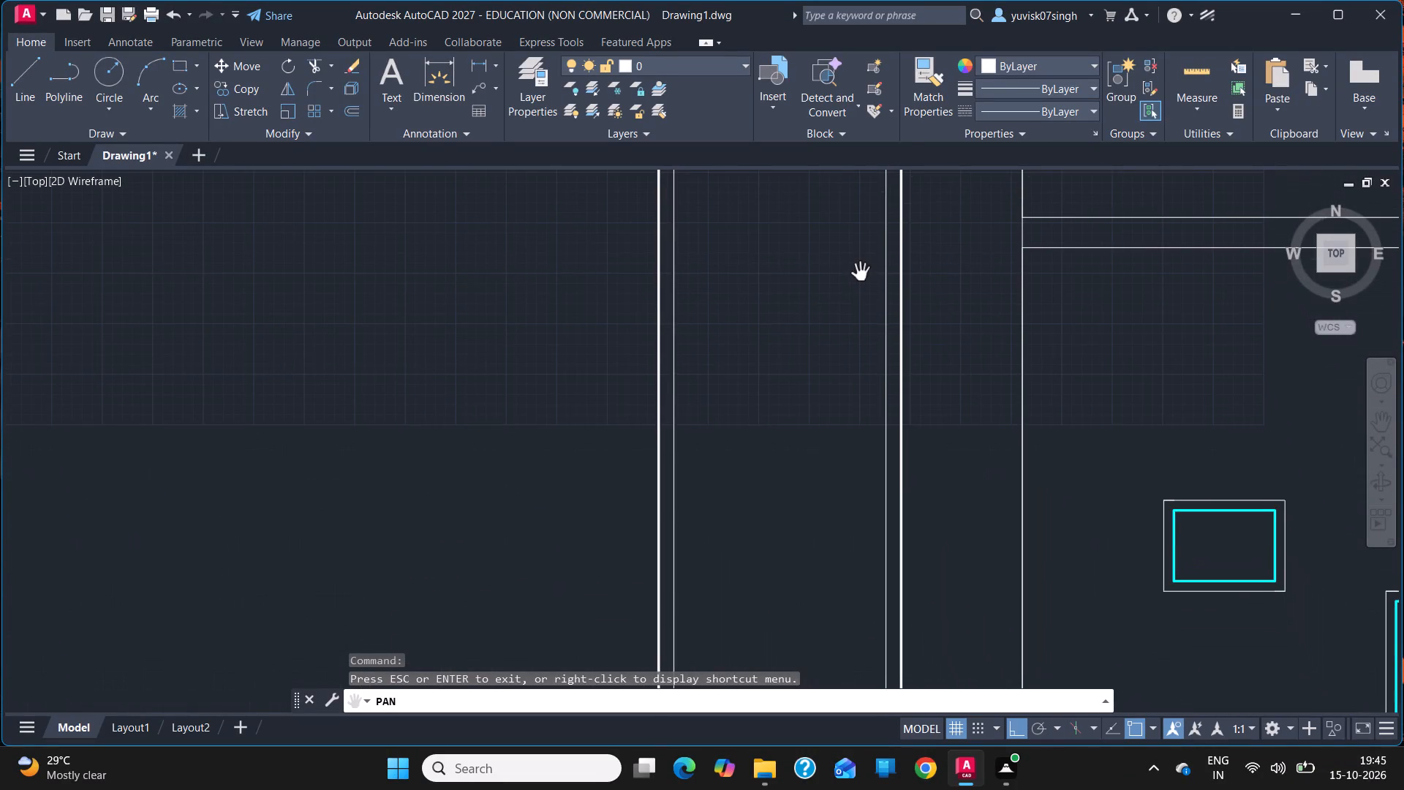
drag(804, 383, 737, 132)
key(Escape)
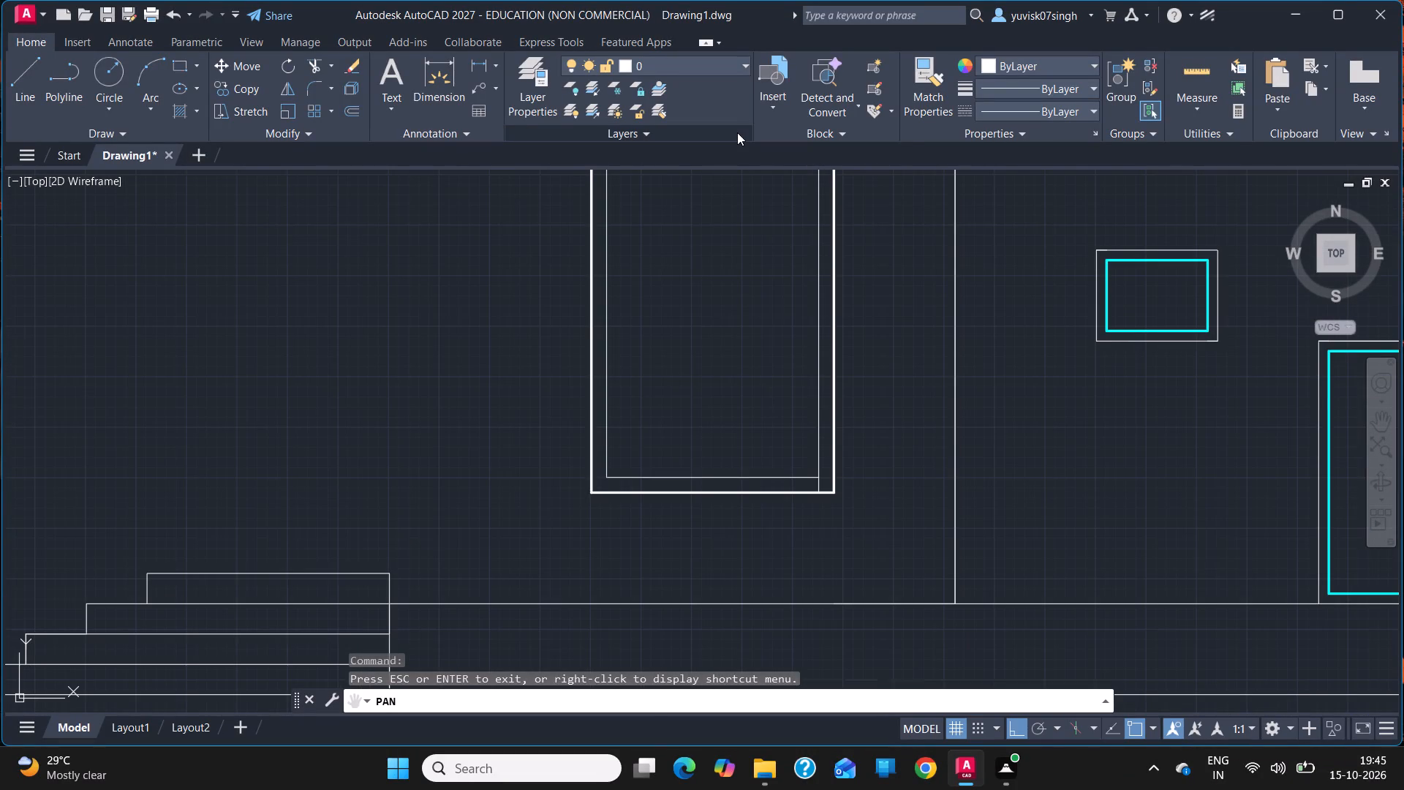
click(1, 66)
click(30, 79)
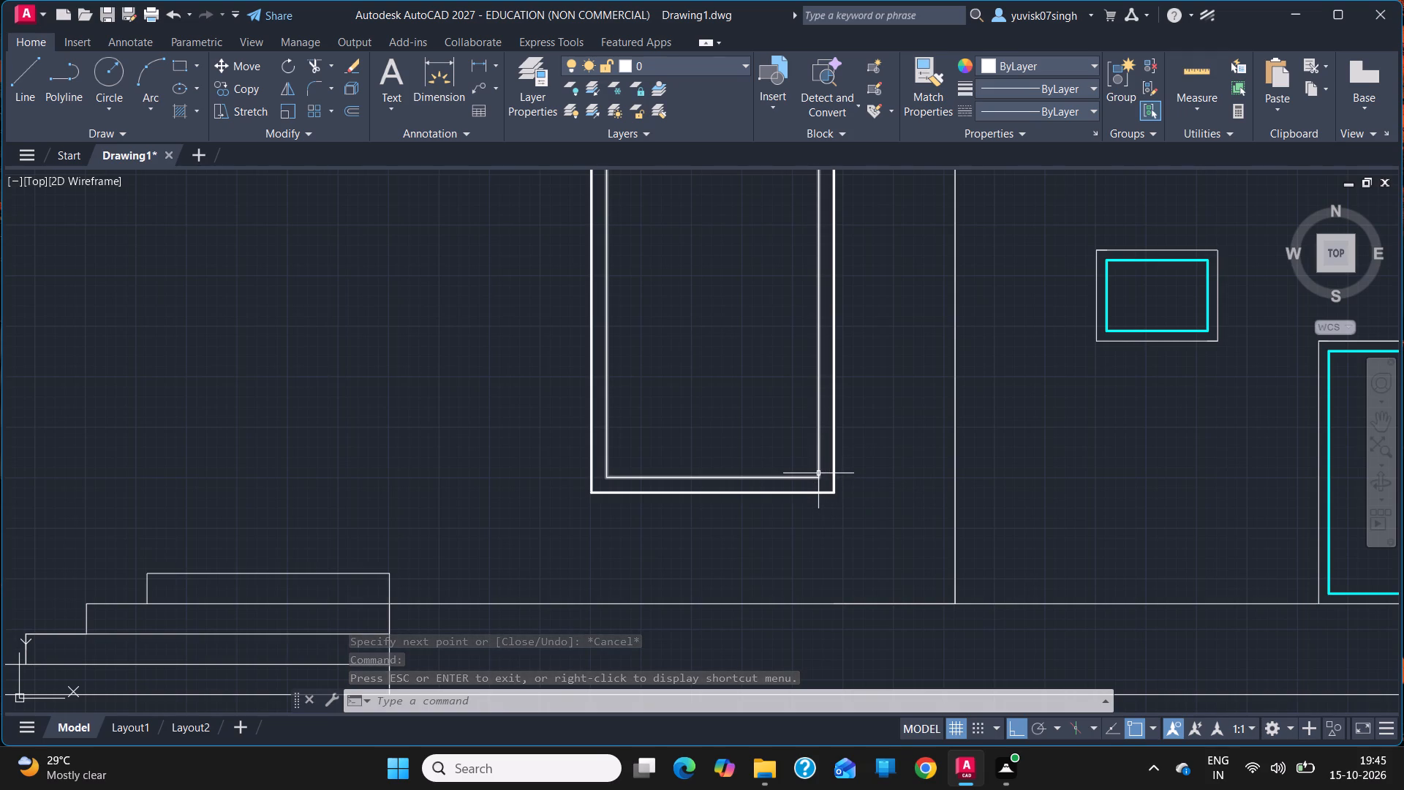
key(Escape)
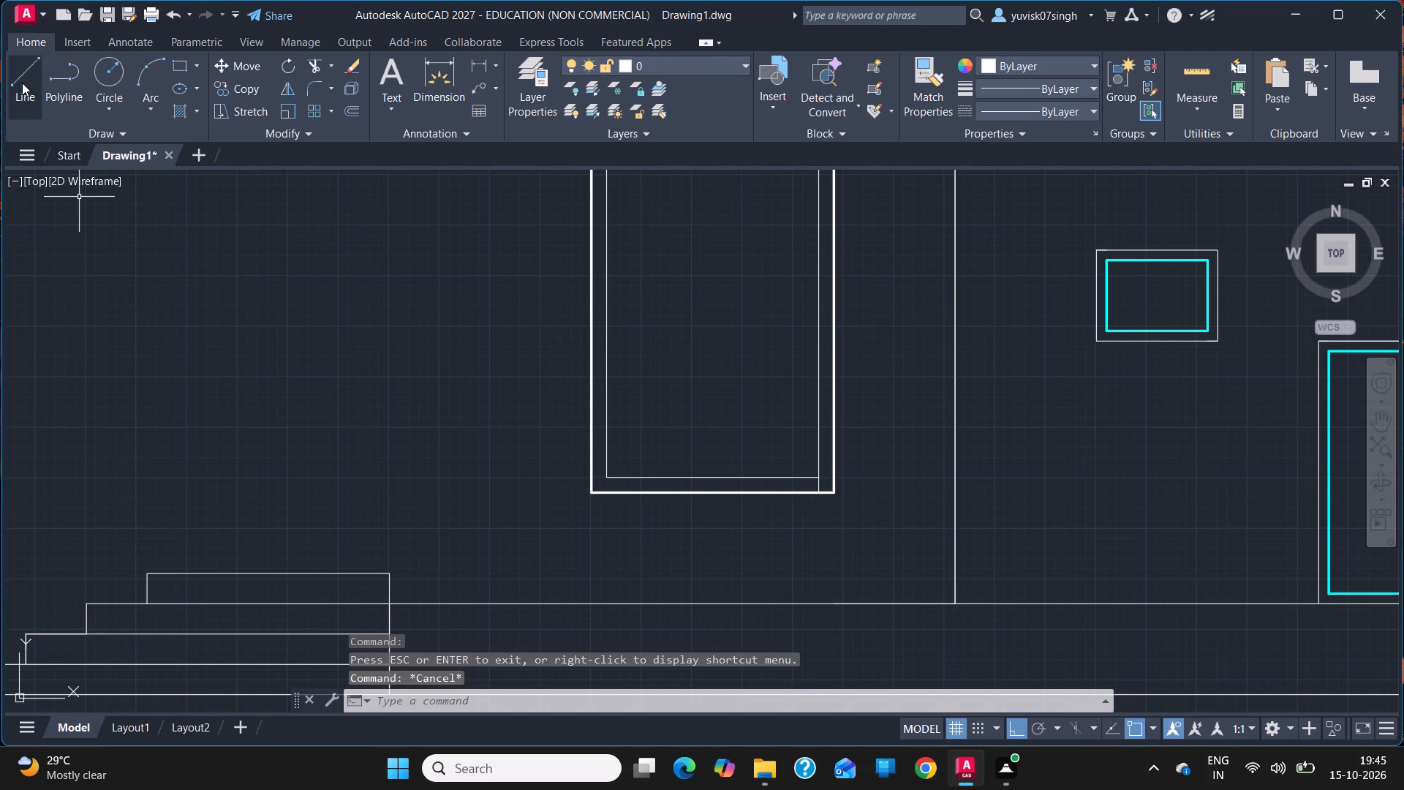
click(22, 83)
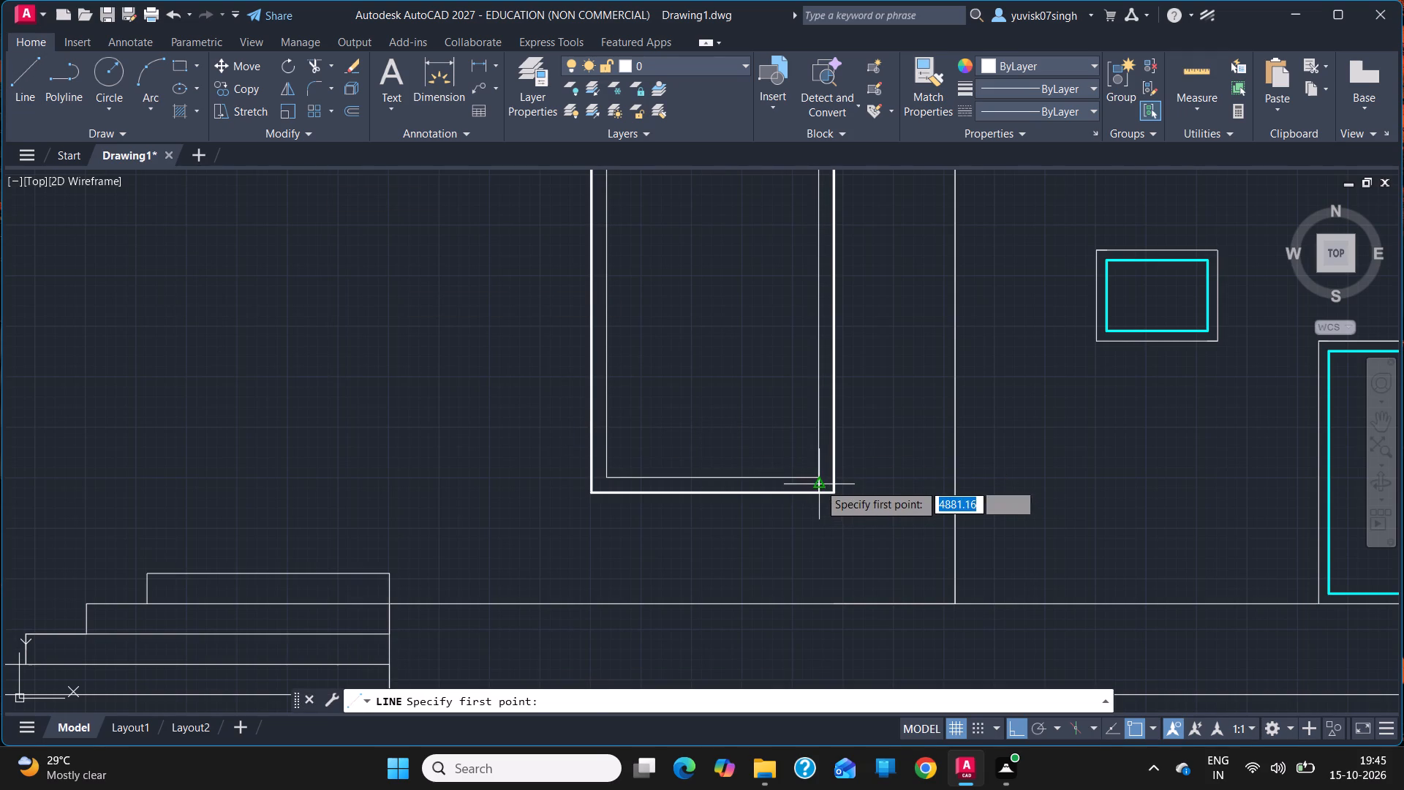
drag(816, 477, 800, 473)
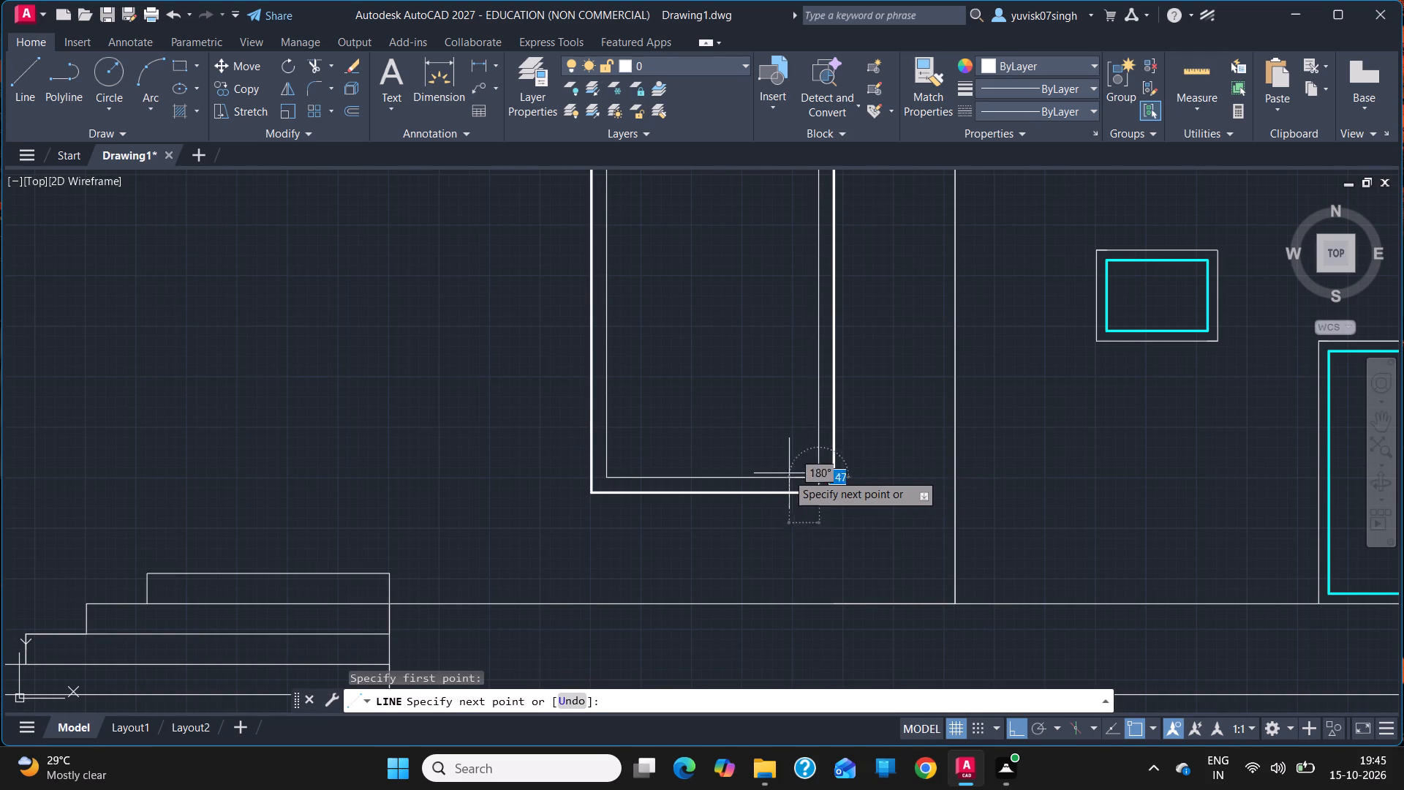
text(50)
key(Return)
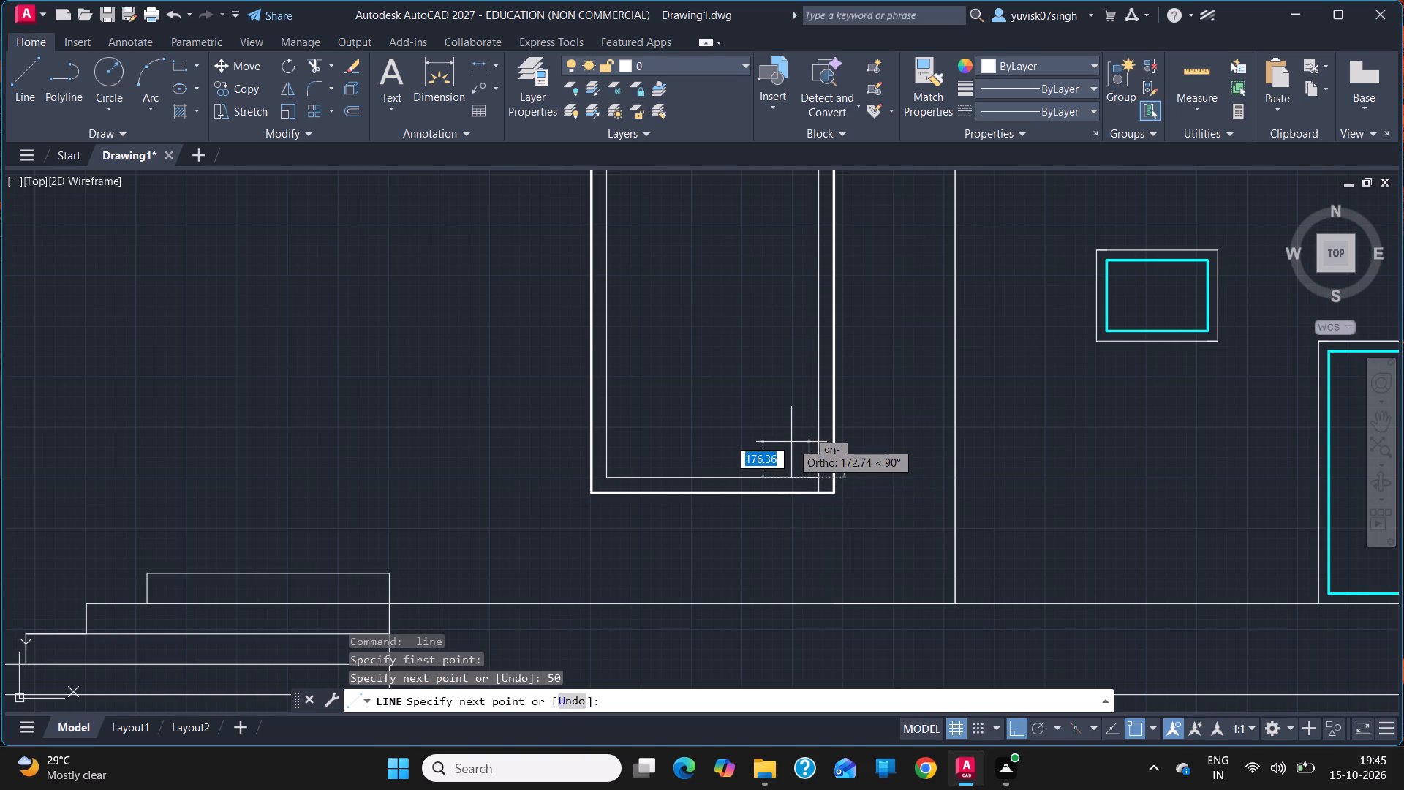
text(50)
key(Return)
key(Escape)
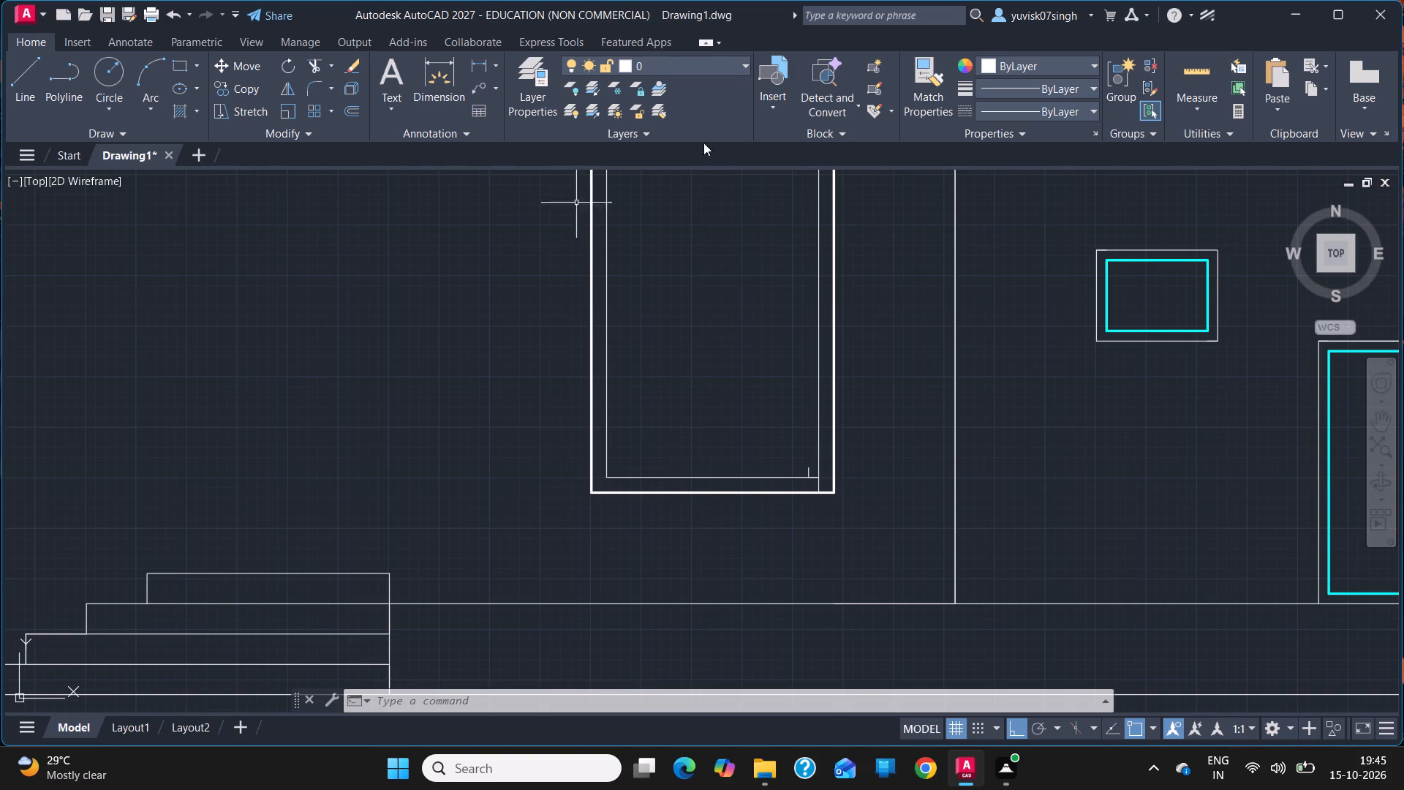
Set the current object colour to Cyan and the lineweight to 0.30 mm.
click(1070, 59)
click(1036, 232)
click(1069, 65)
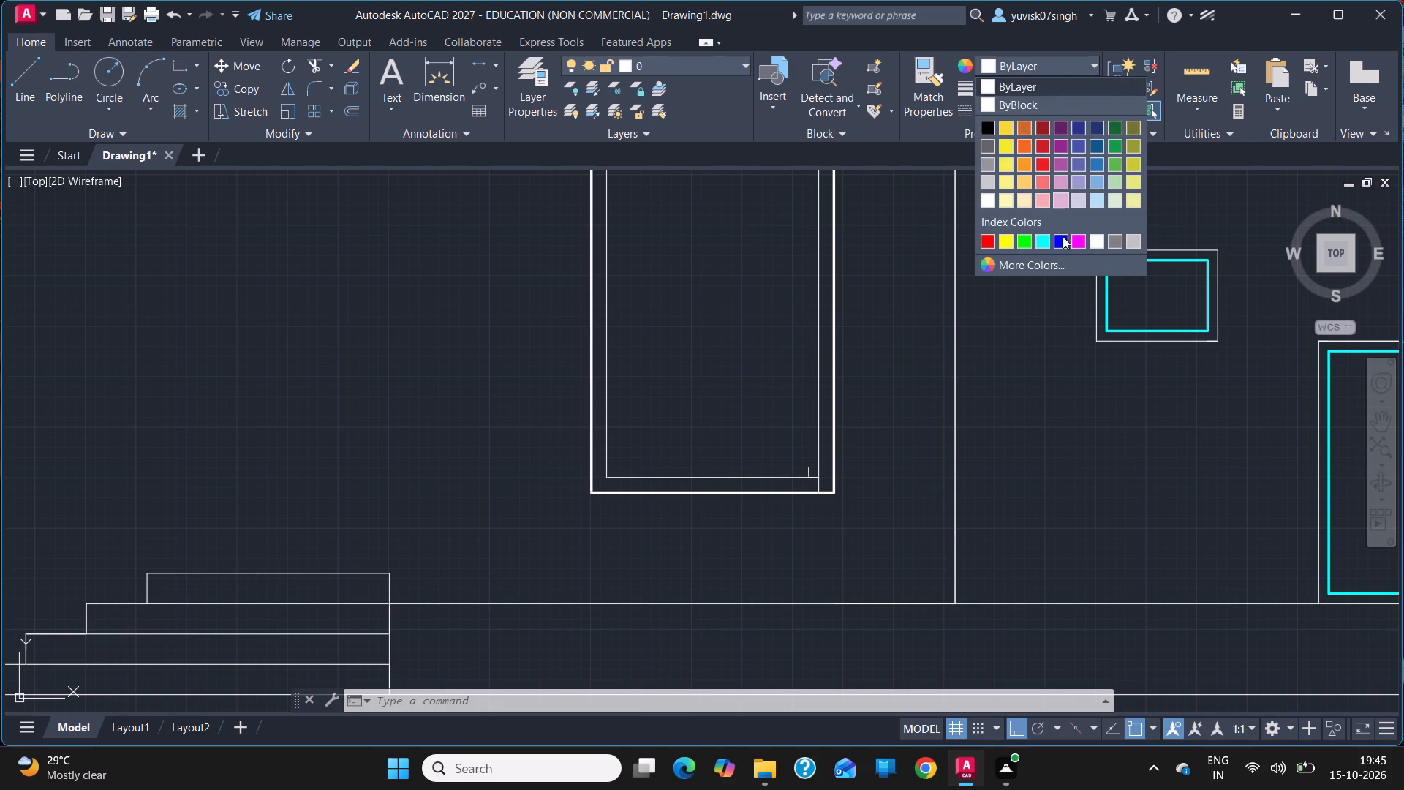
click(1044, 238)
click(1049, 89)
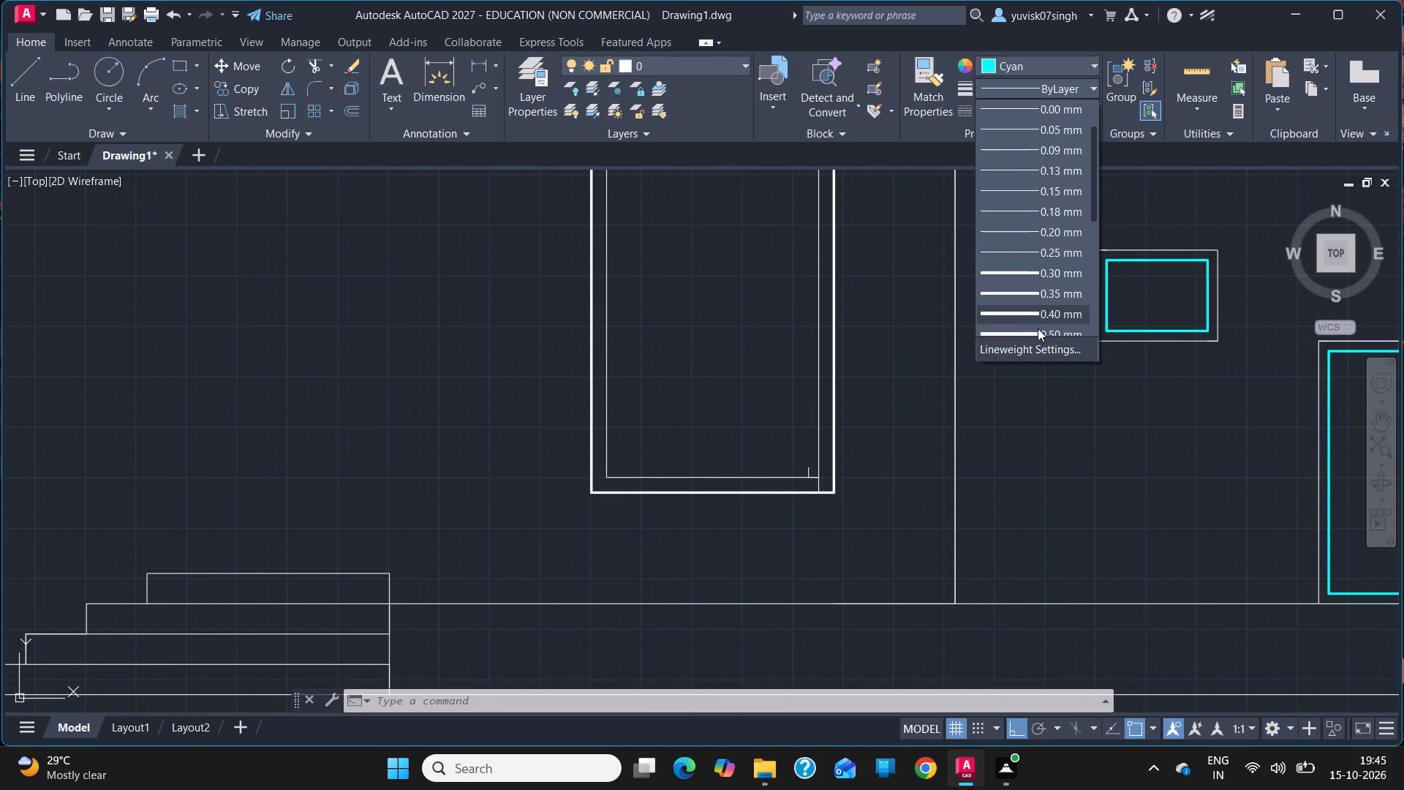
click(1032, 246)
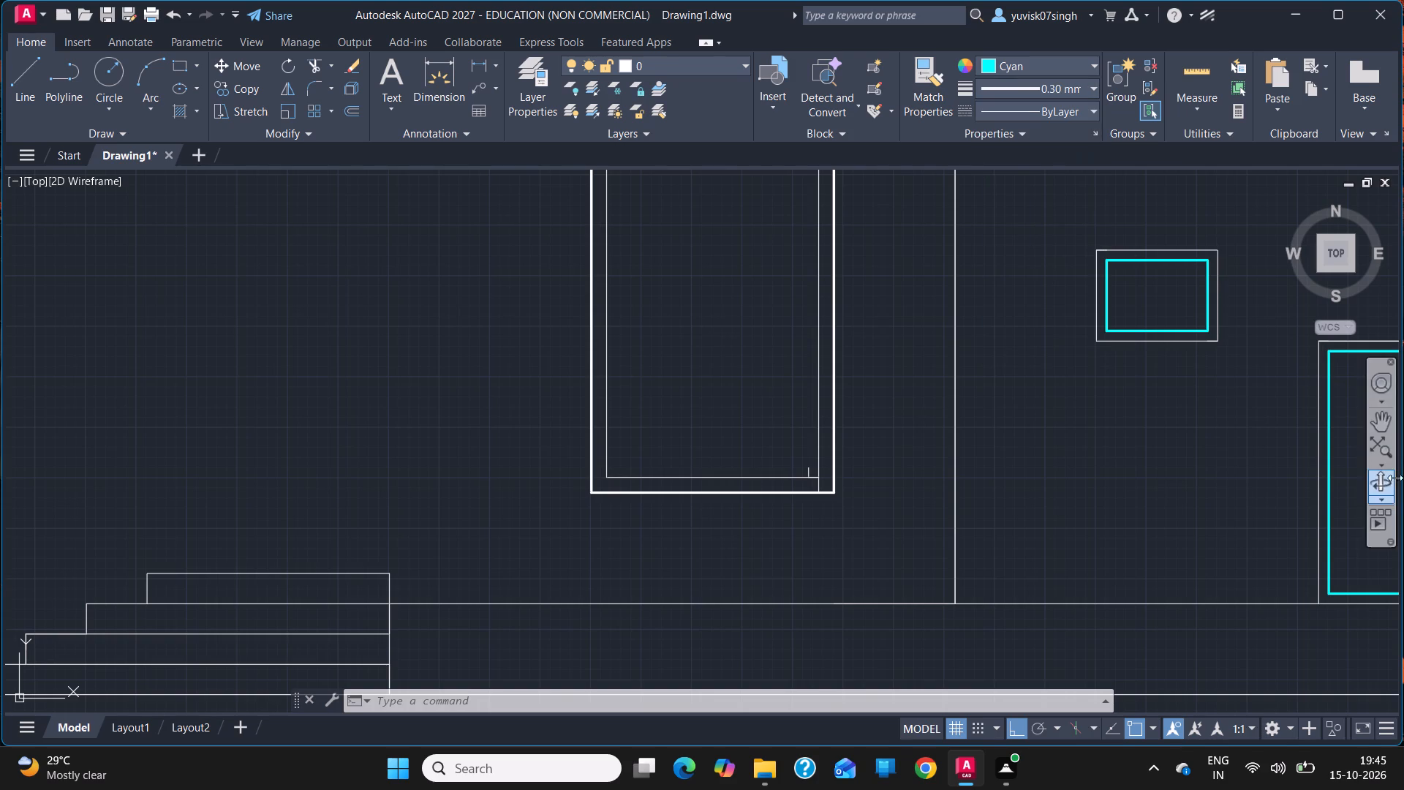
Draw a 950 by 4550 cyan rectangle inside the tall inner rectangle, between the ends of the upper-left and lower-right guide lines.
click(1380, 421)
drag(866, 331, 891, 492)
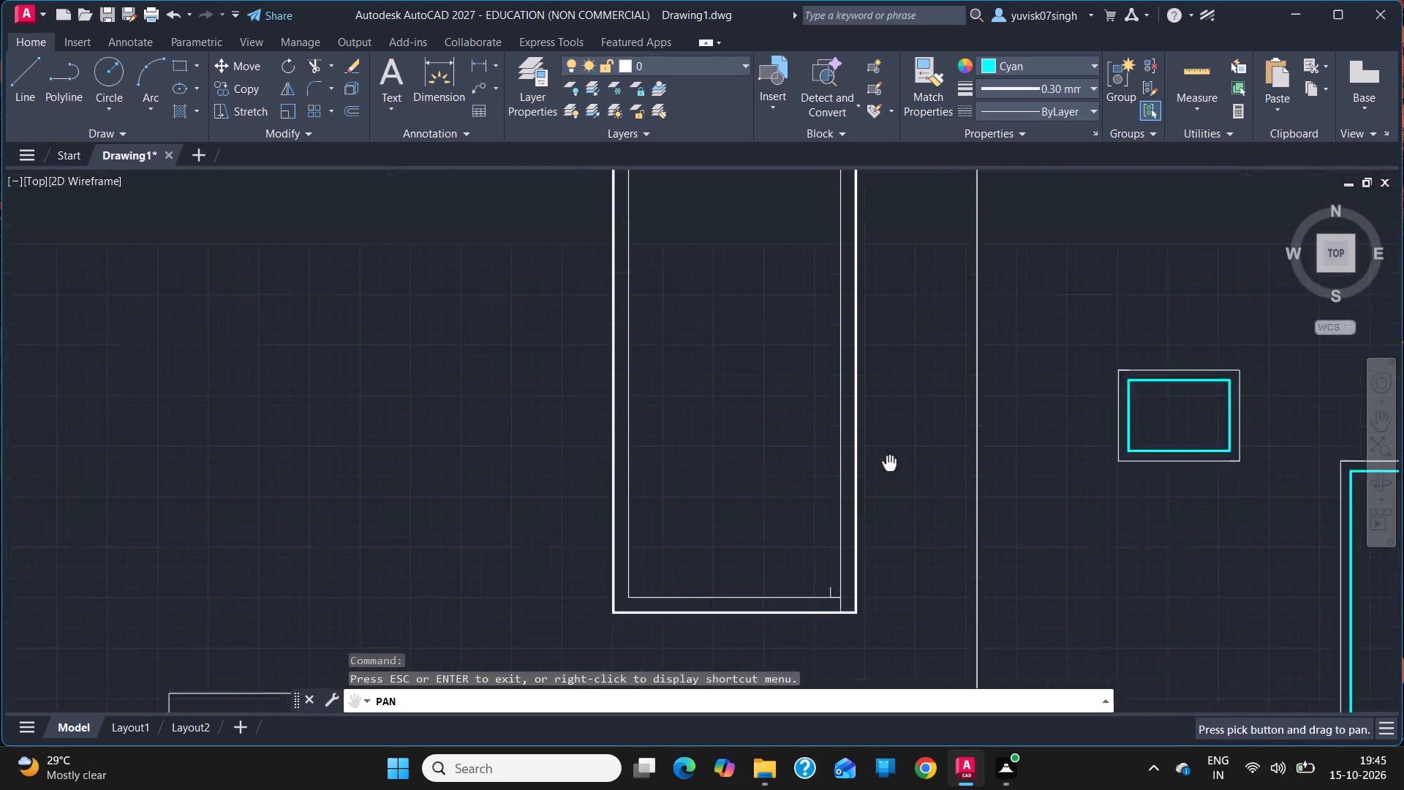
drag(891, 492, 925, 557)
ctrl+scroll(925, 557, down, 2)
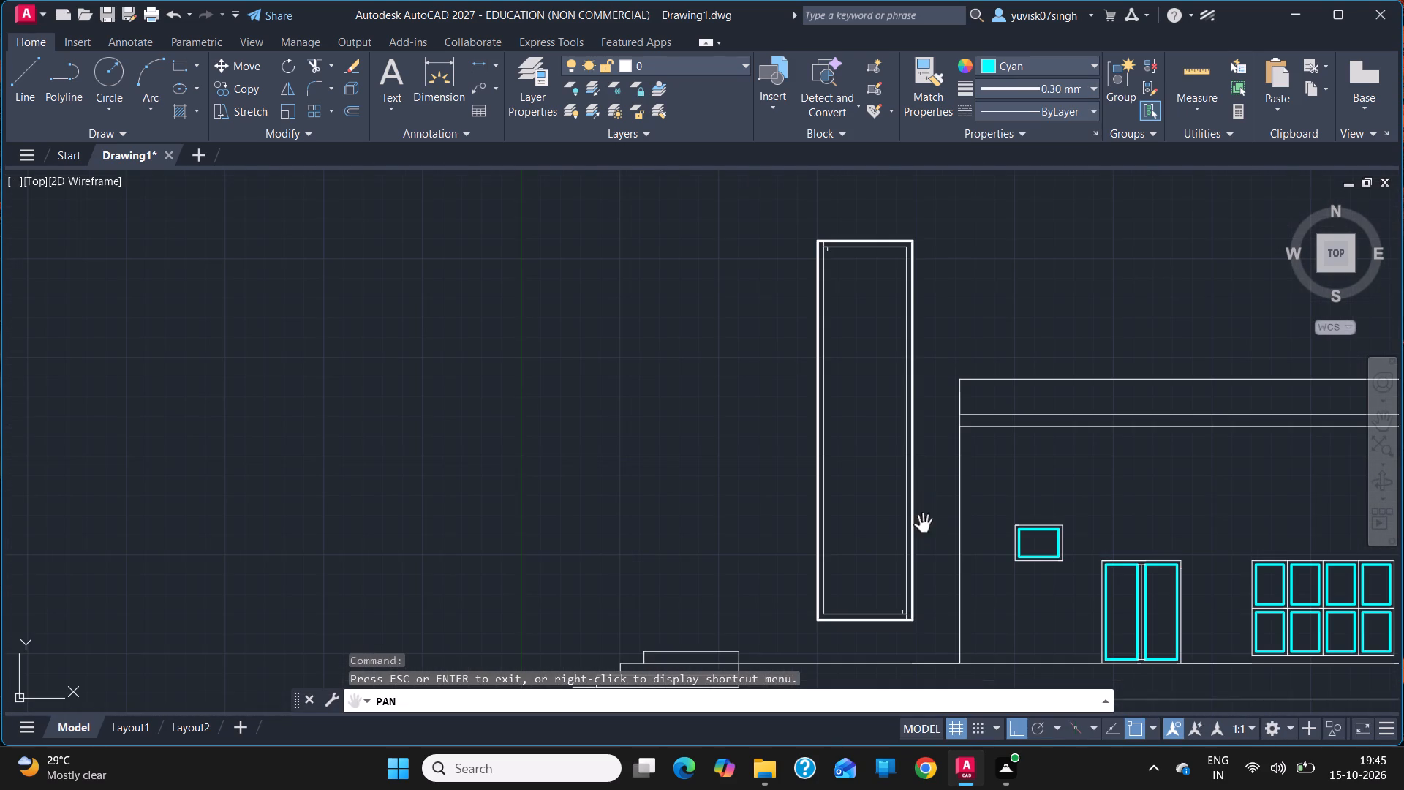
key(Escape)
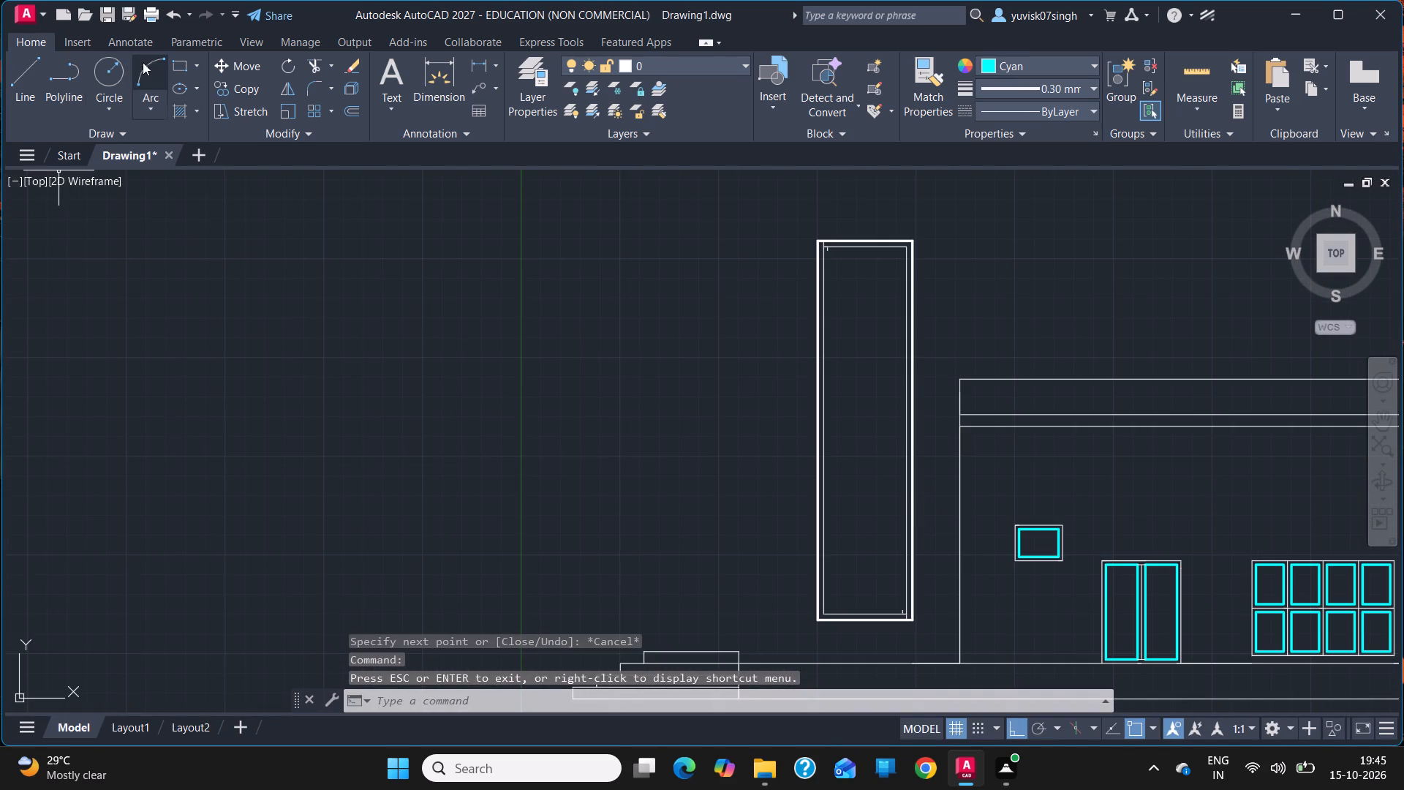
click(173, 67)
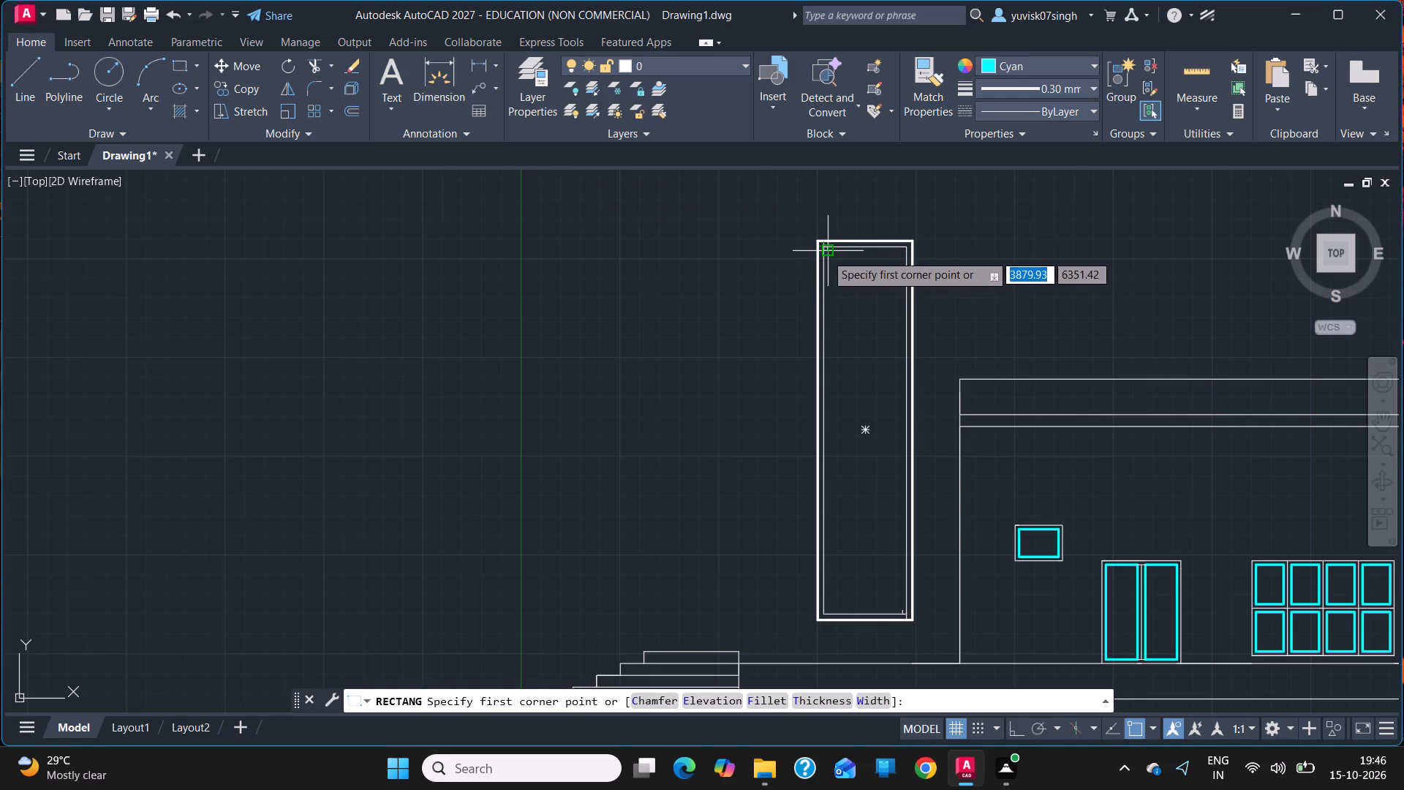
drag(826, 252, 885, 515)
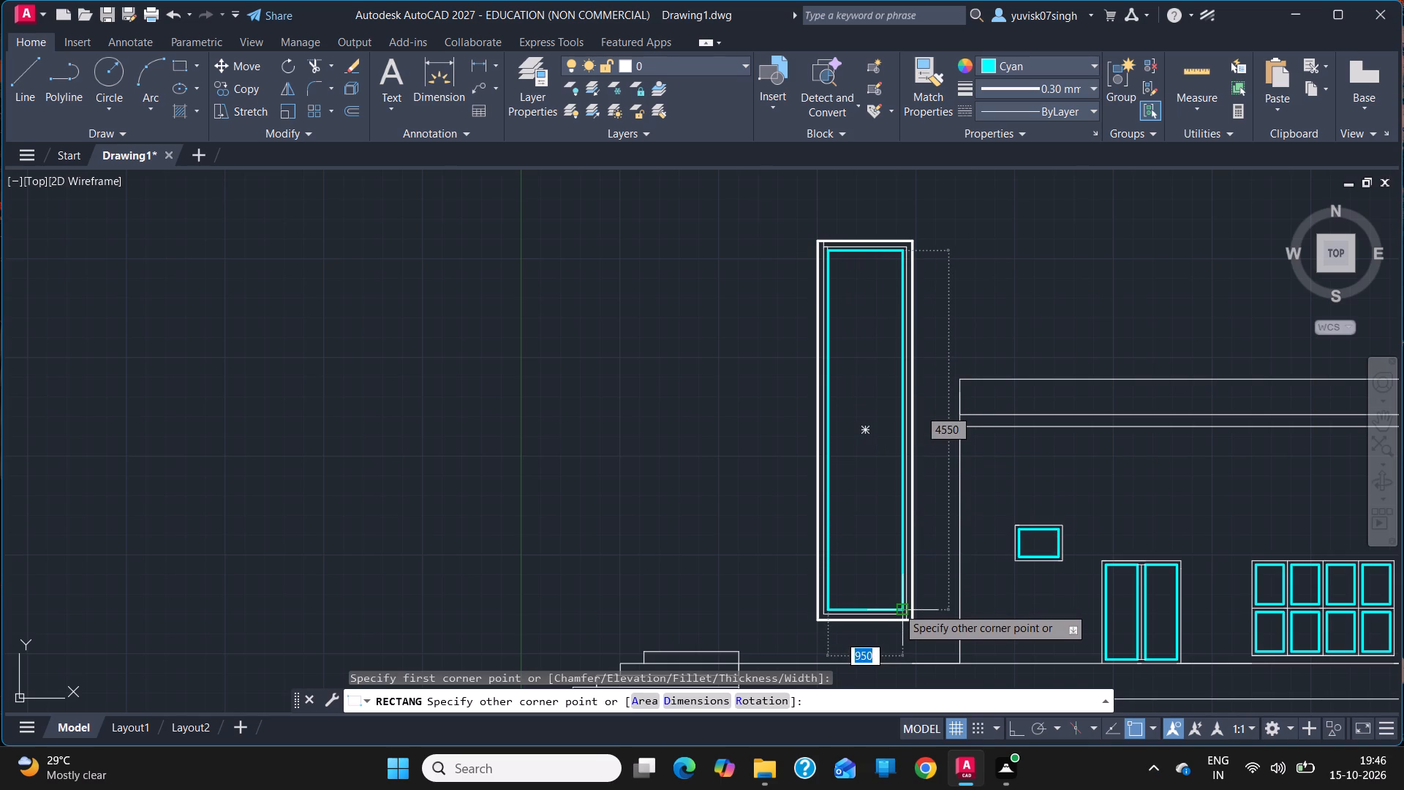
click(897, 607)
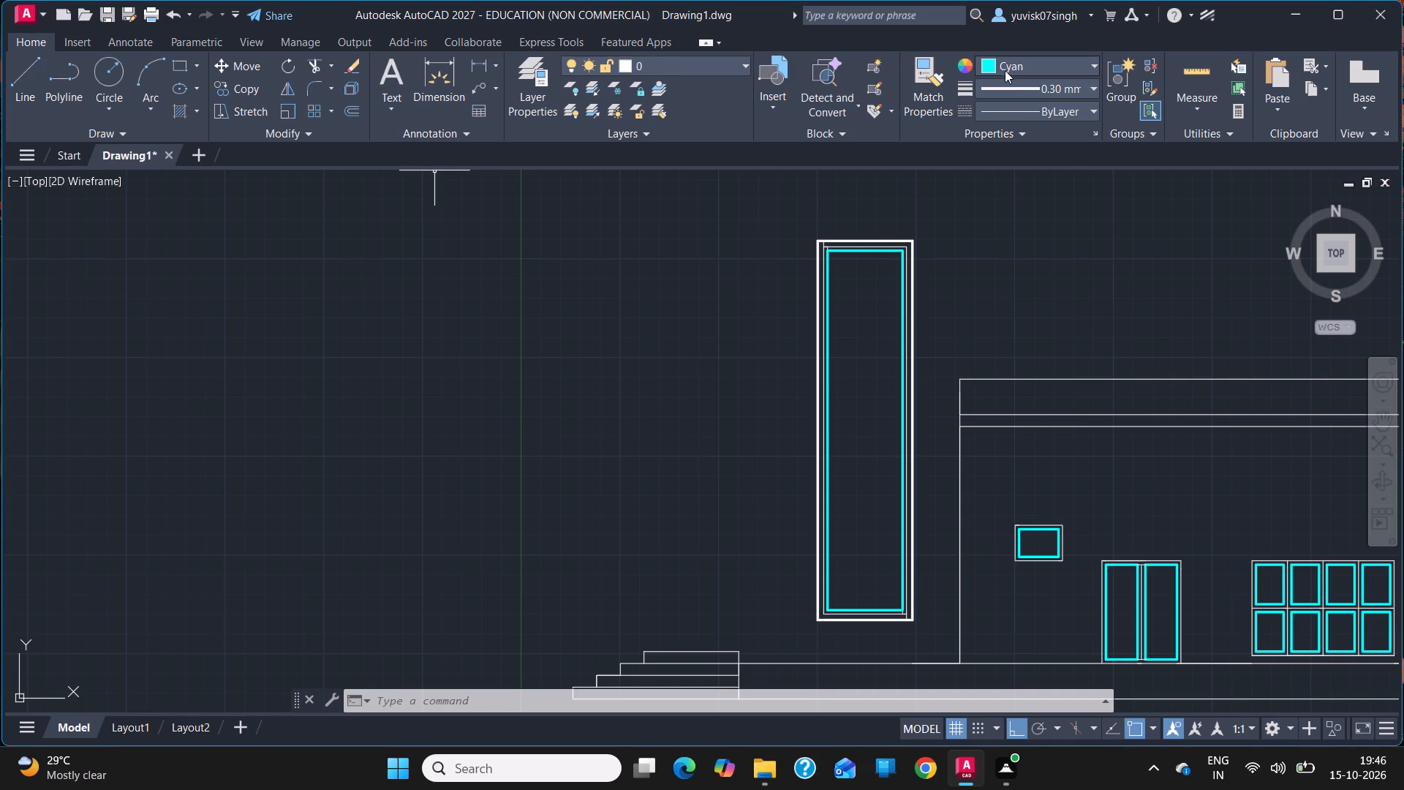
Set the current lineweight and object colour back to ByLayer.
click(1024, 91)
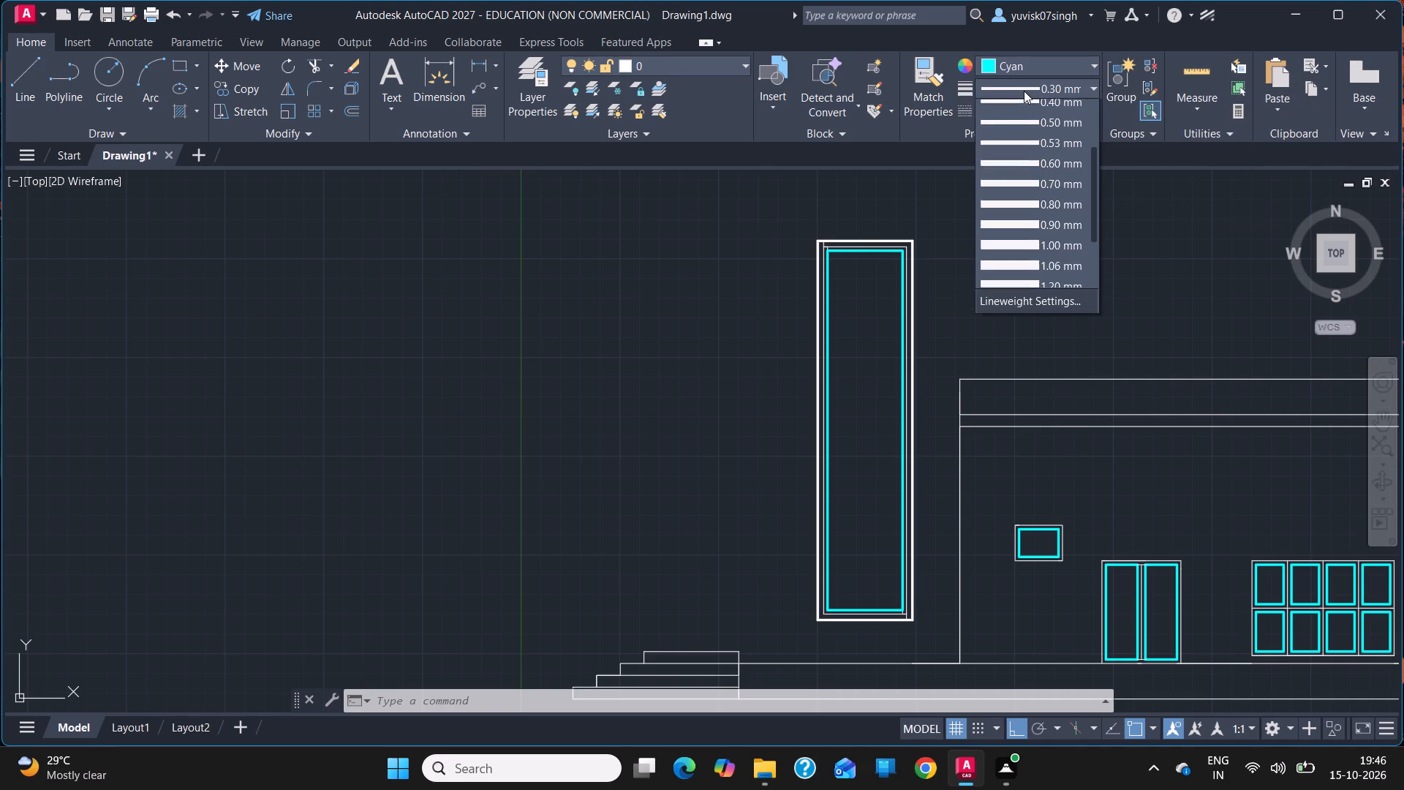
drag(1092, 212, 1058, 106)
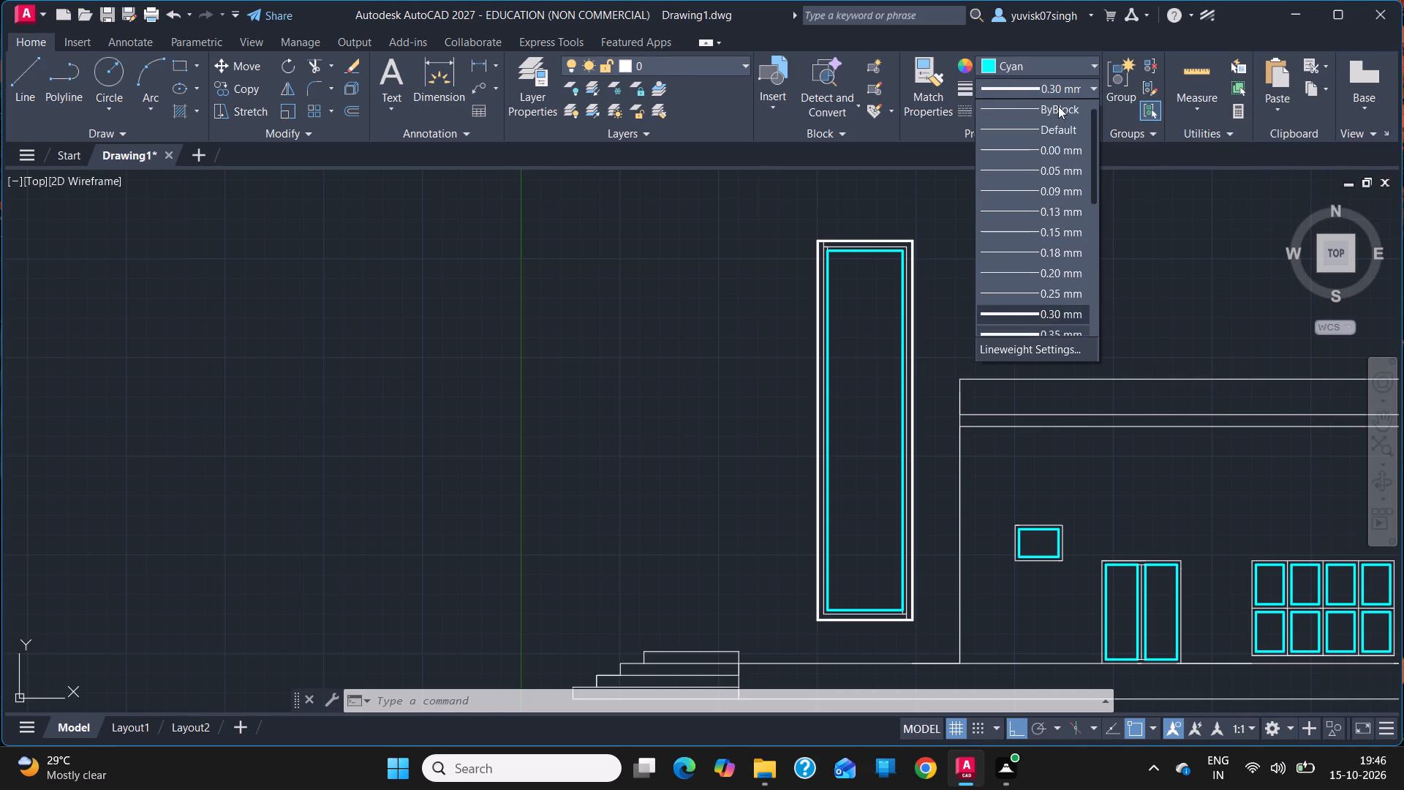
drag(1058, 106, 1054, 88)
click(1058, 113)
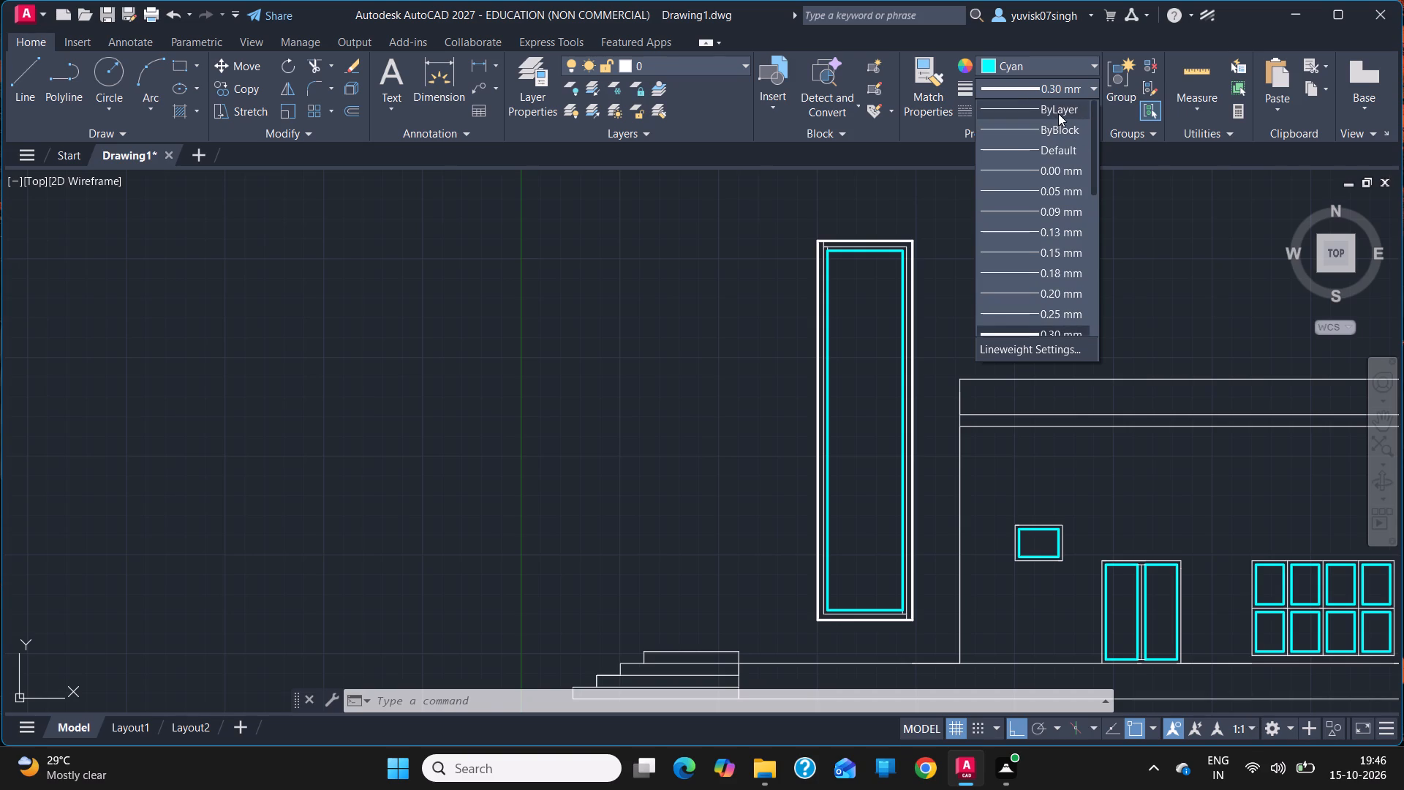
click(1058, 62)
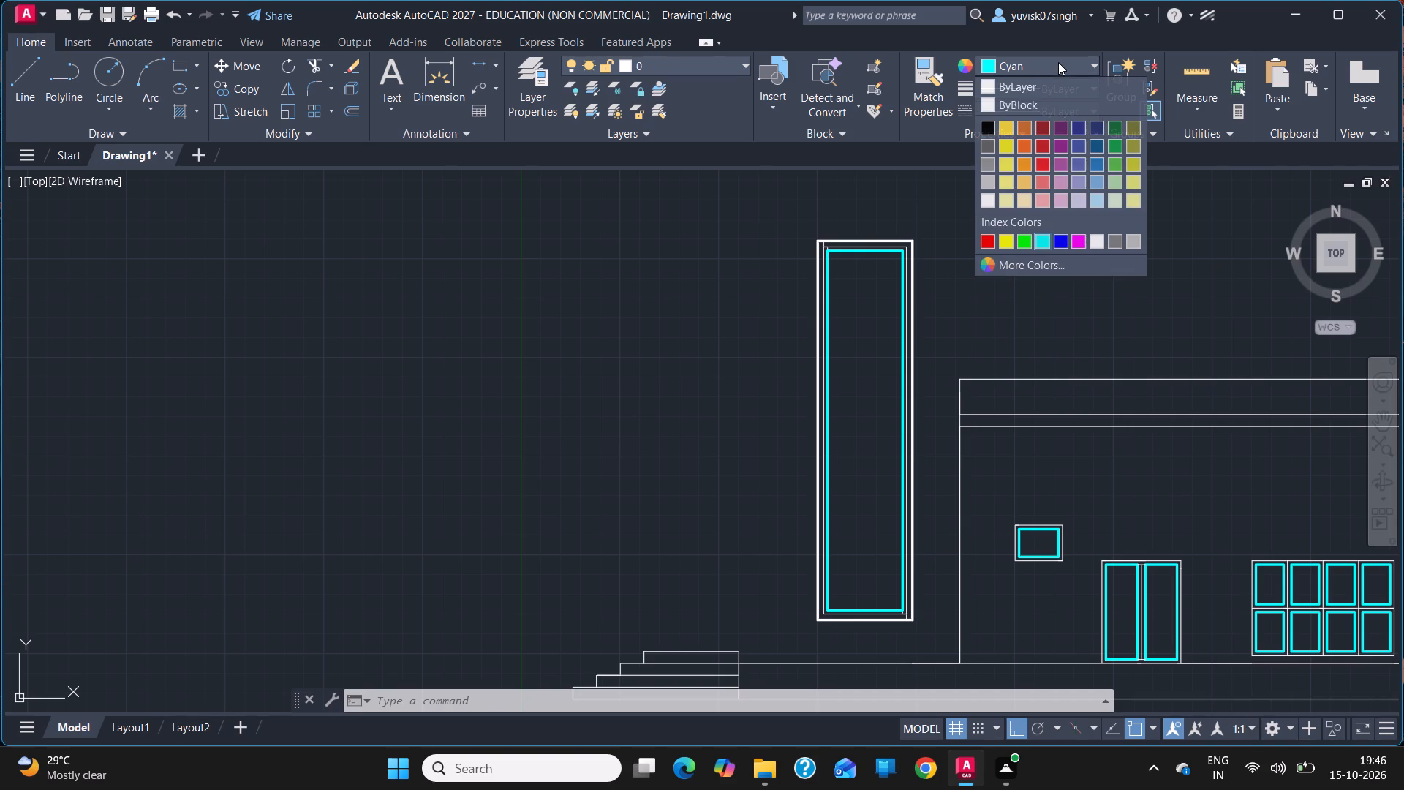
click(1003, 84)
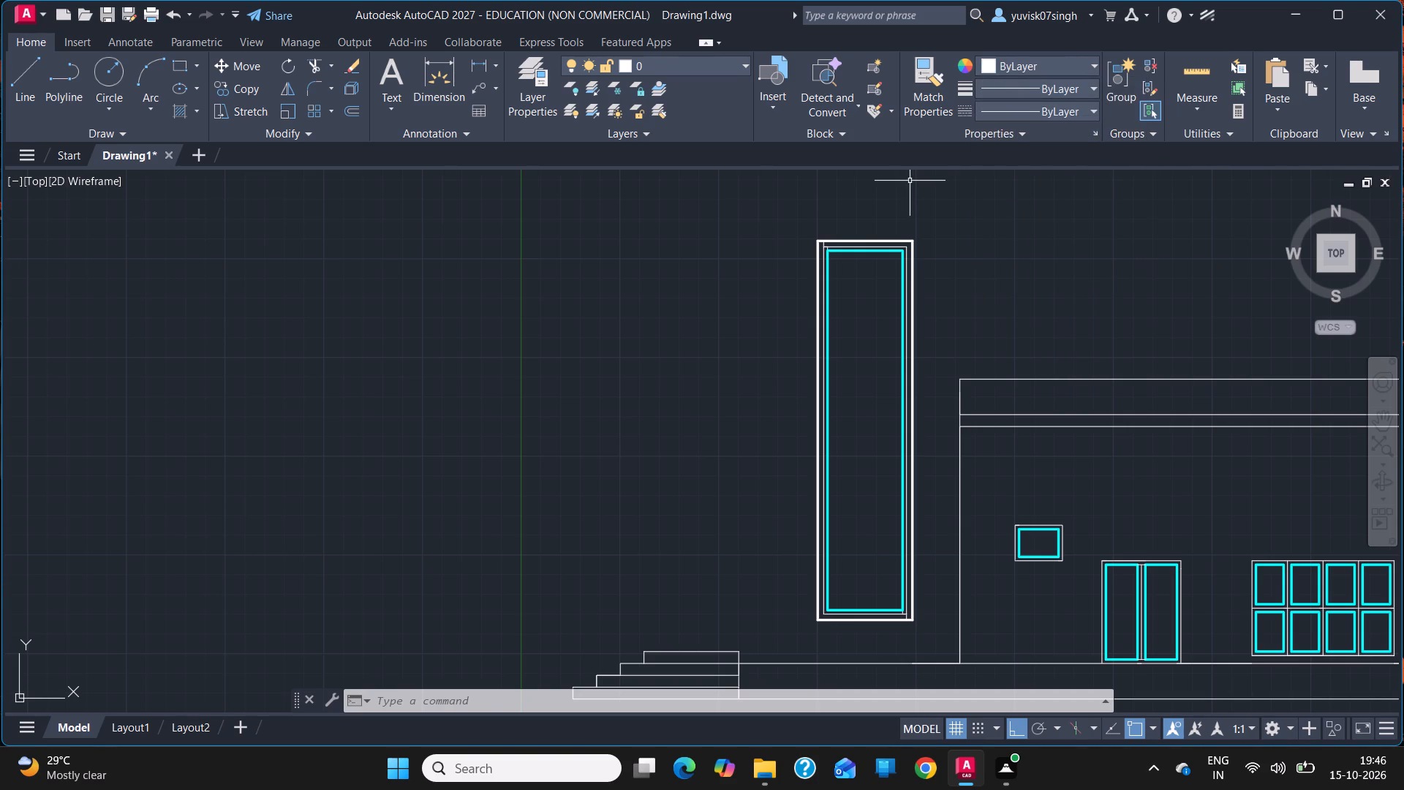
Draw a vertical centre line from the midpoint of the tall inner rectangle's top edge down to the cyan rectangle's bottom edge.
ctrl+scroll(884, 194, up, 2)
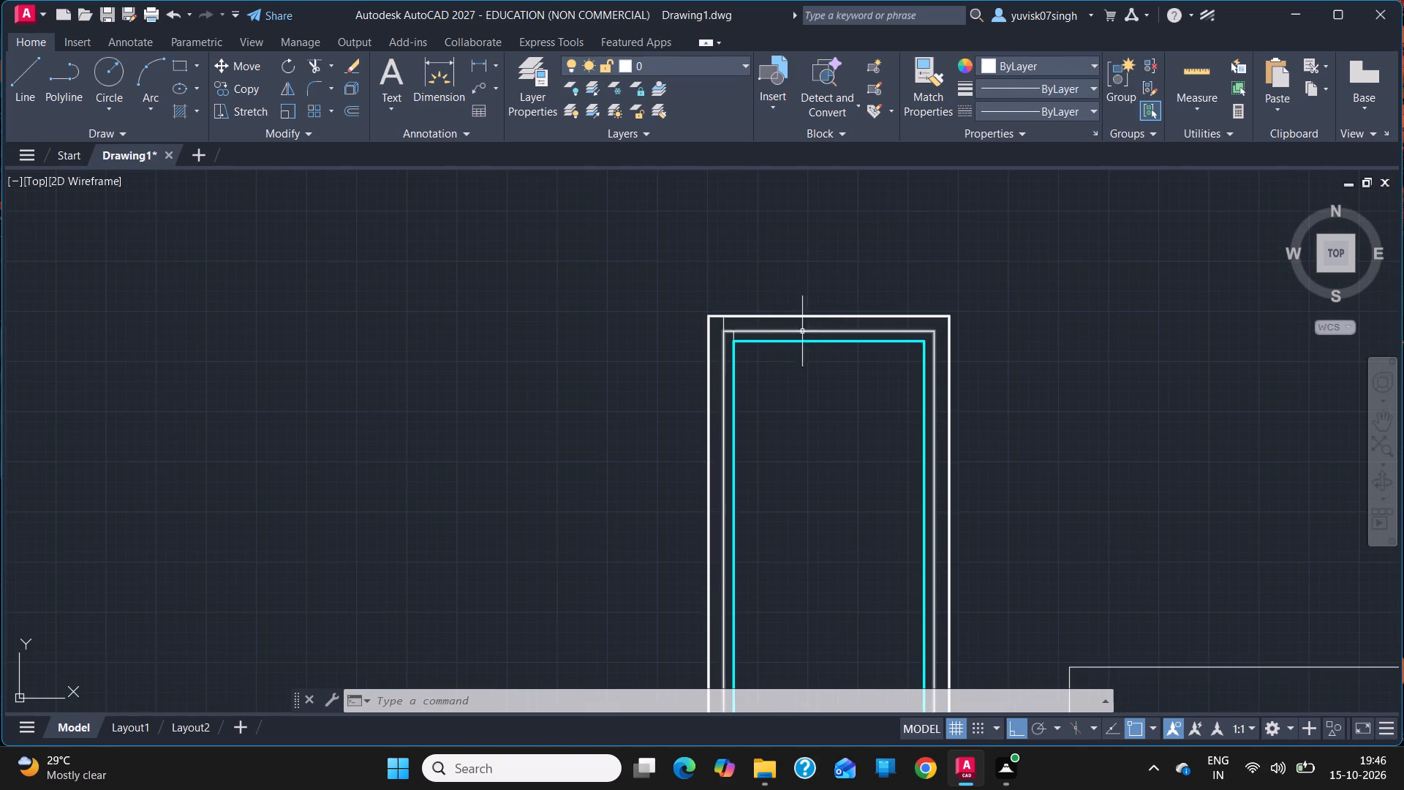
click(16, 91)
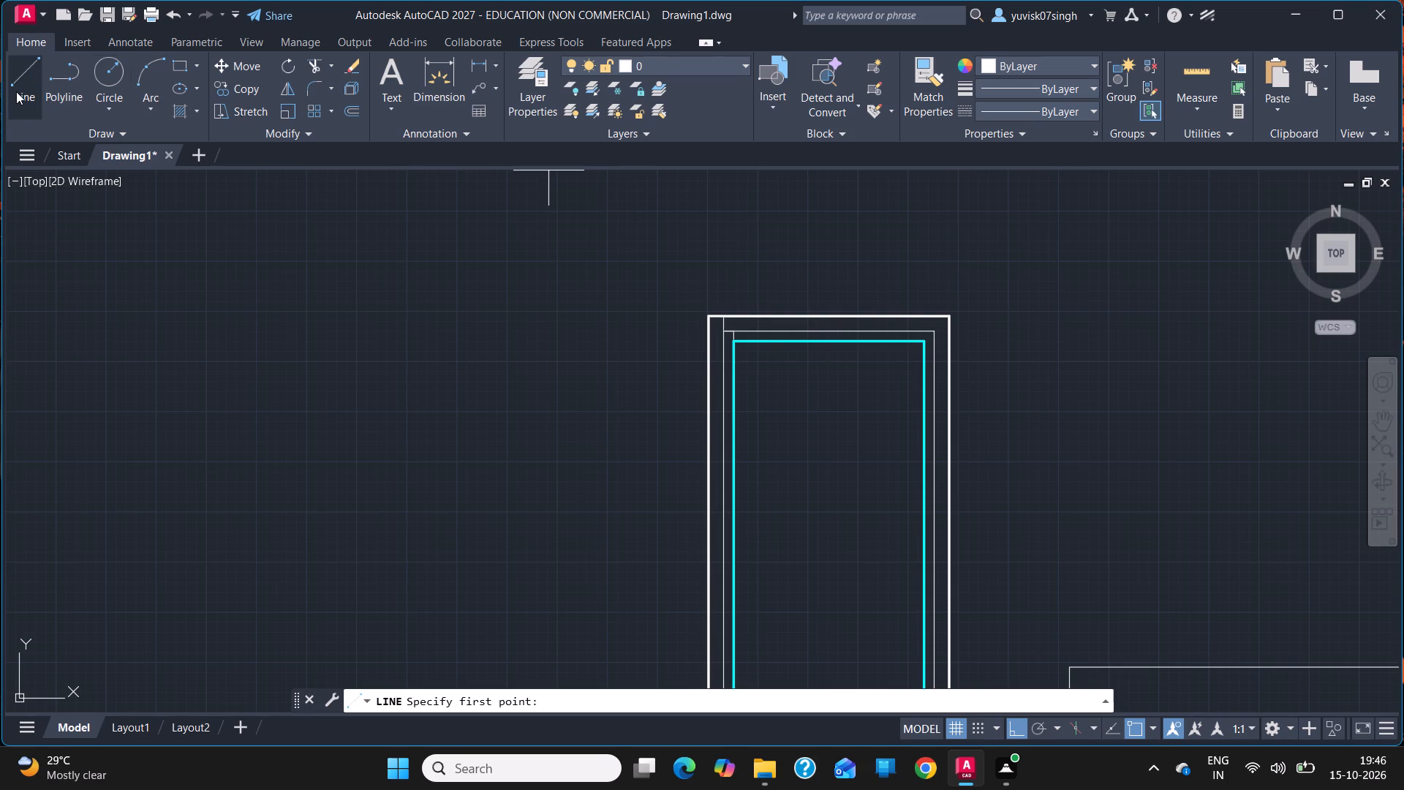
click(826, 328)
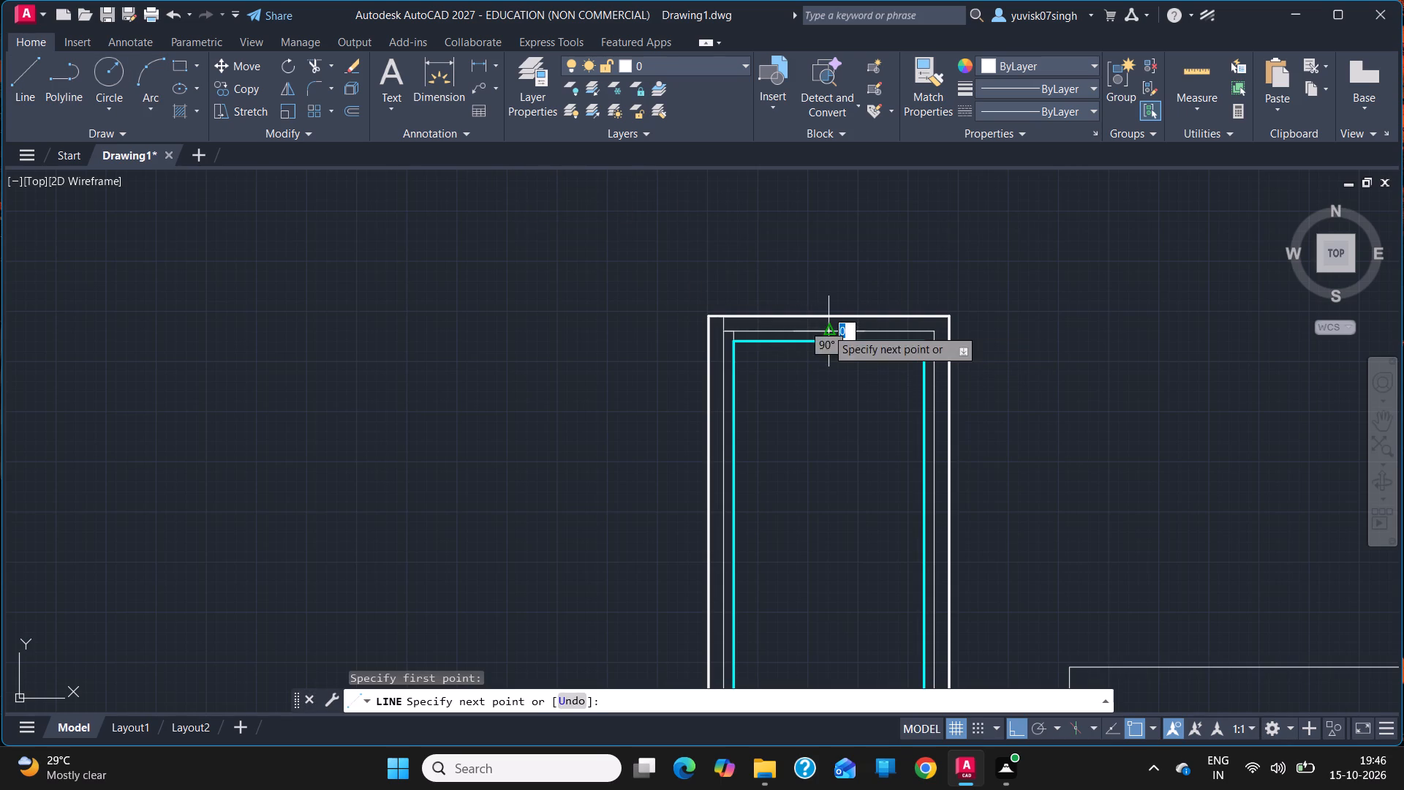
ctrl+scroll(828, 583, down, 3)
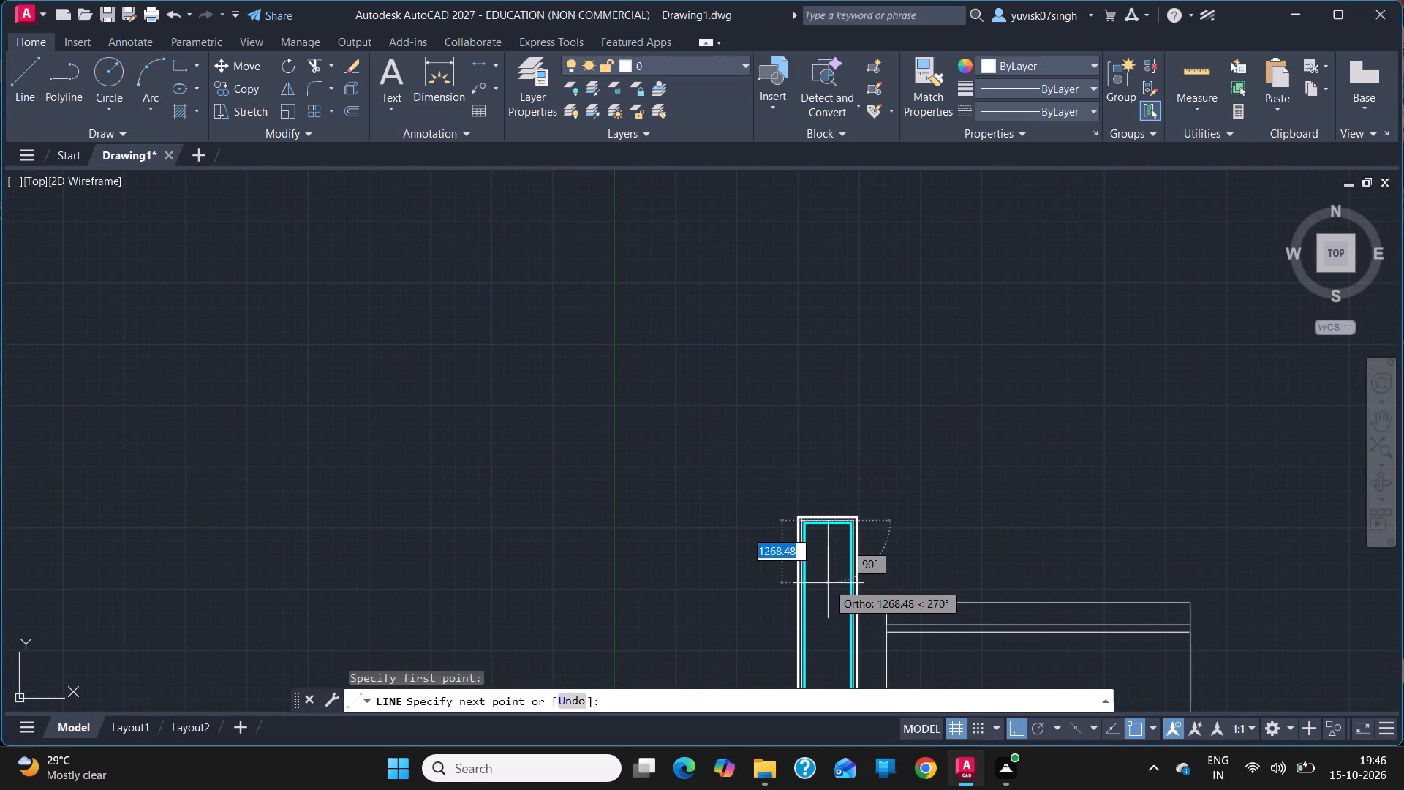
click(1383, 424)
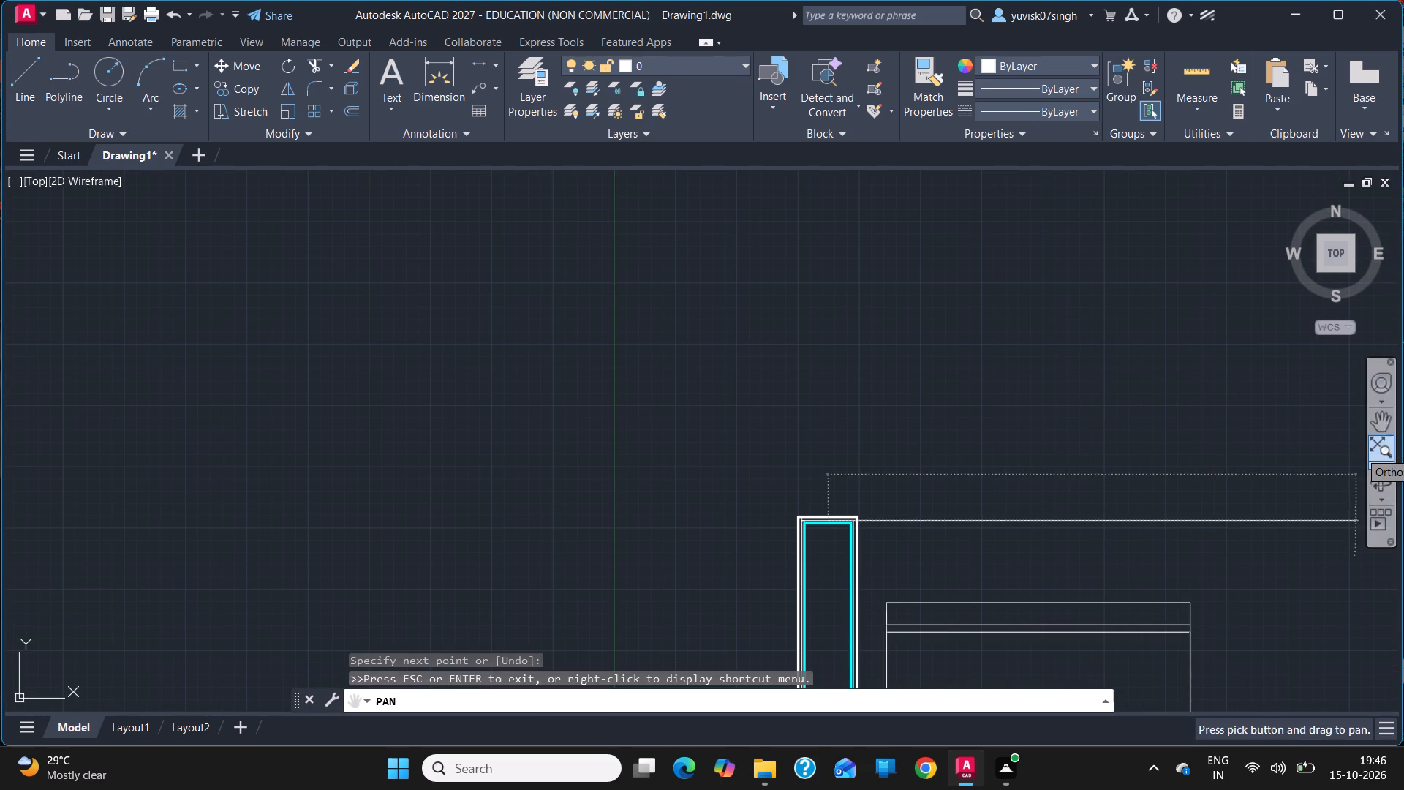
drag(1032, 481, 1040, 214)
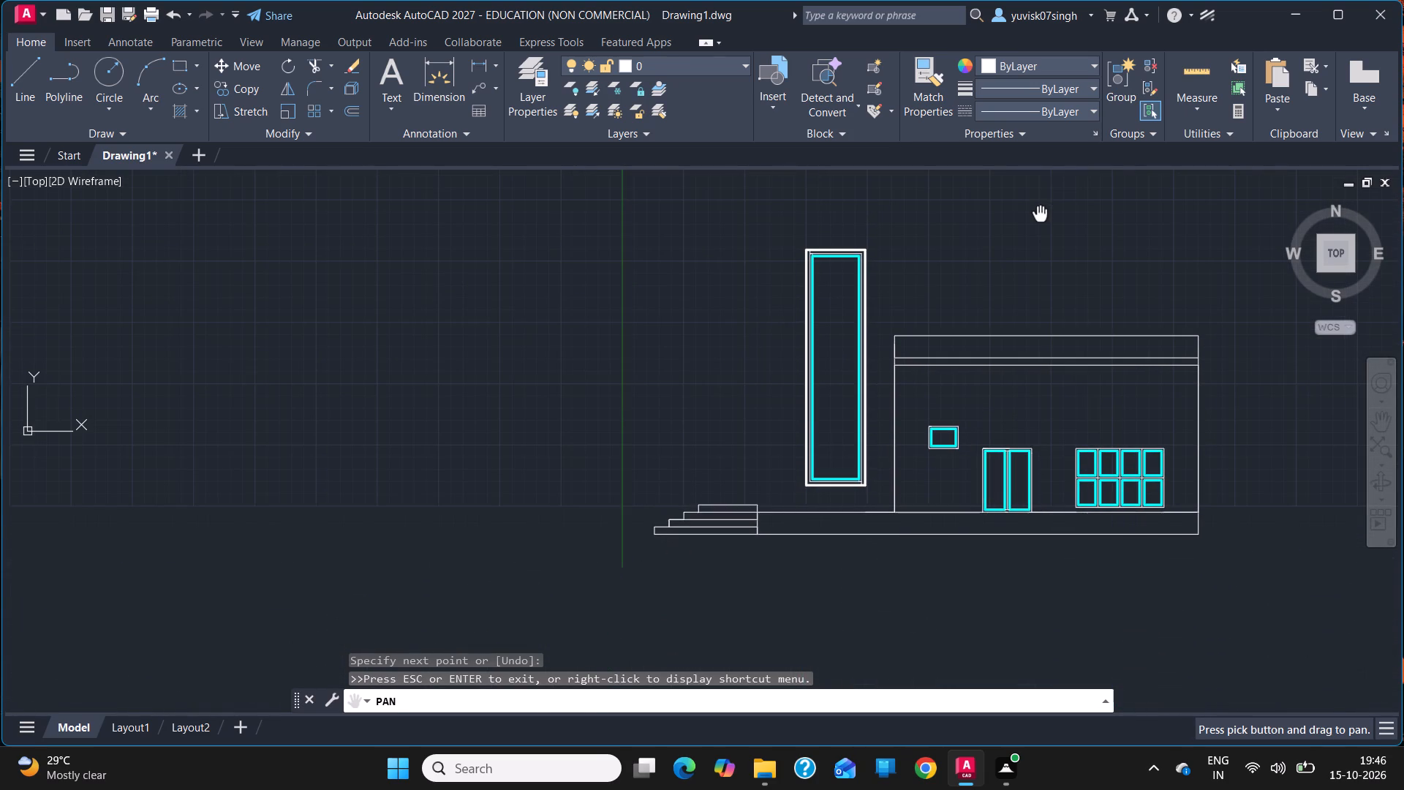
key(Escape)
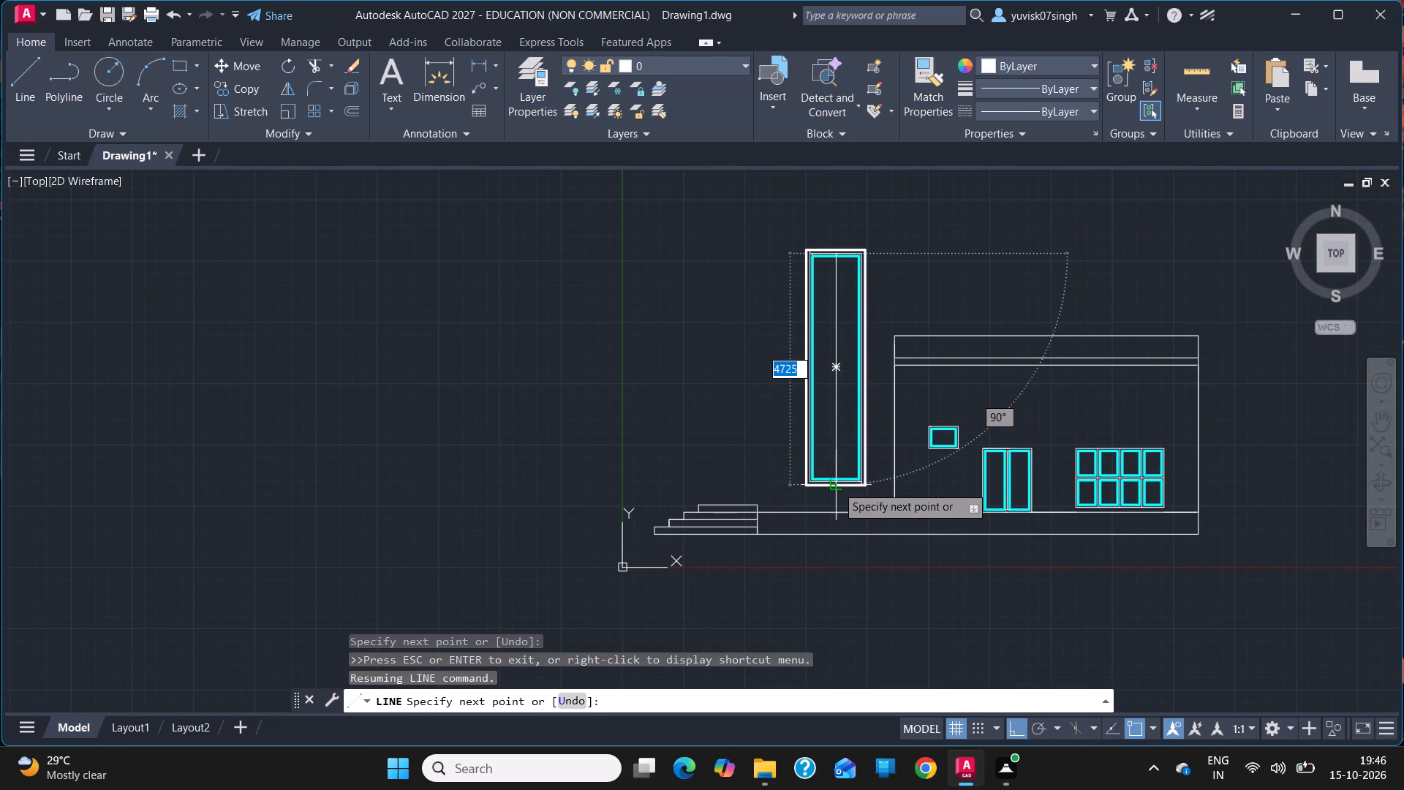
click(837, 475)
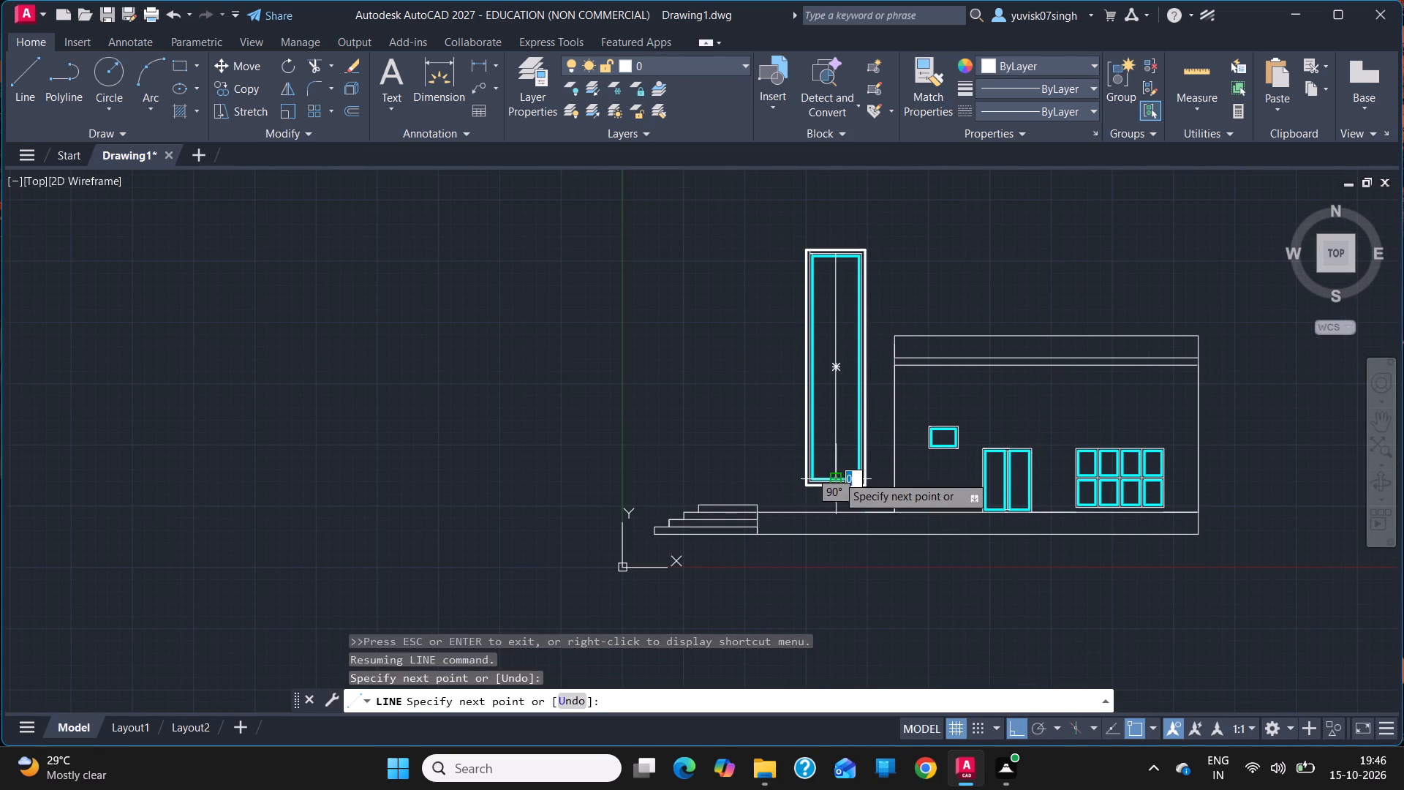
key(Escape)
Offset the vertical centre line of the tall cyan rectangle by 25 to both sides, using the Multiple option.
ctrl+scroll(837, 475, up, 2)
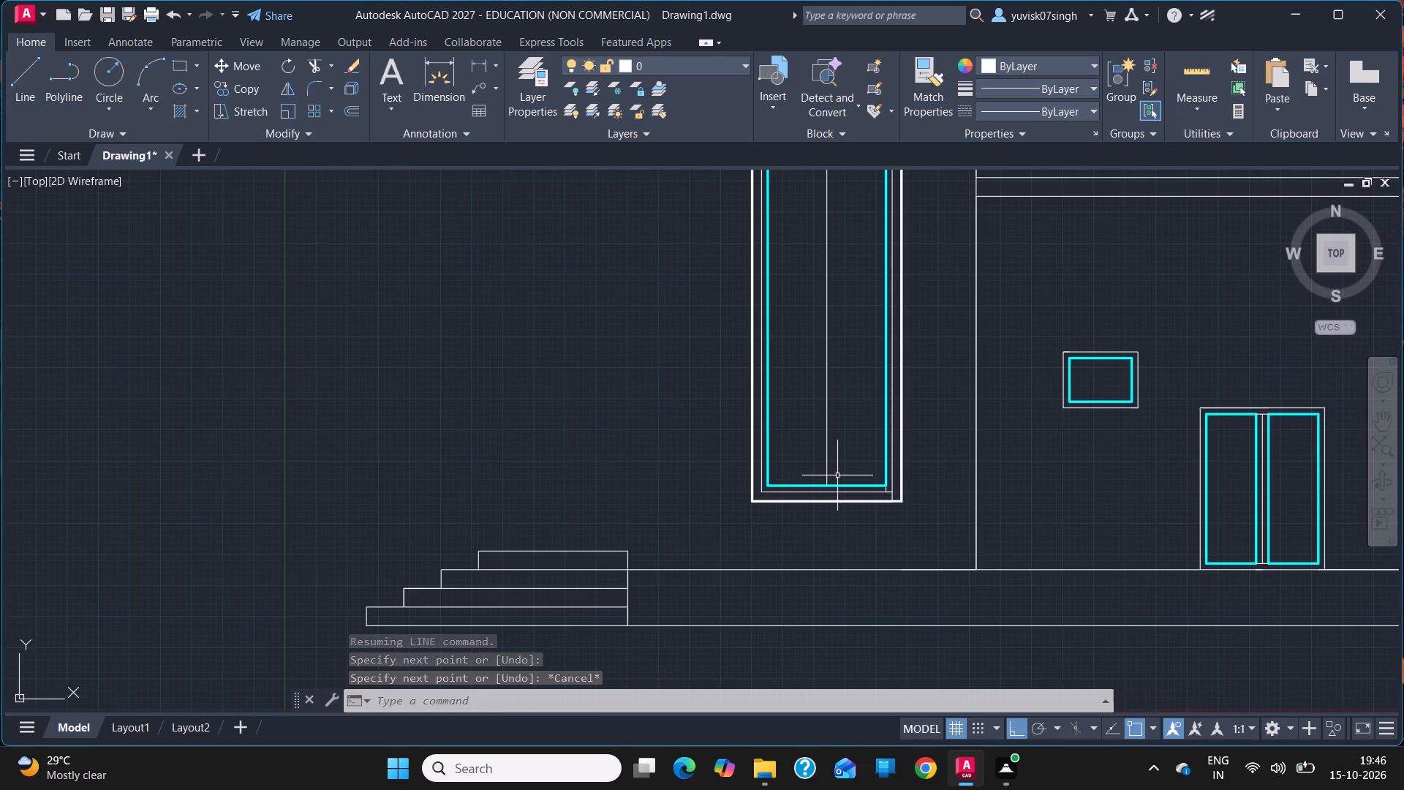
scroll(837, 475, down, 1)
text(offset)
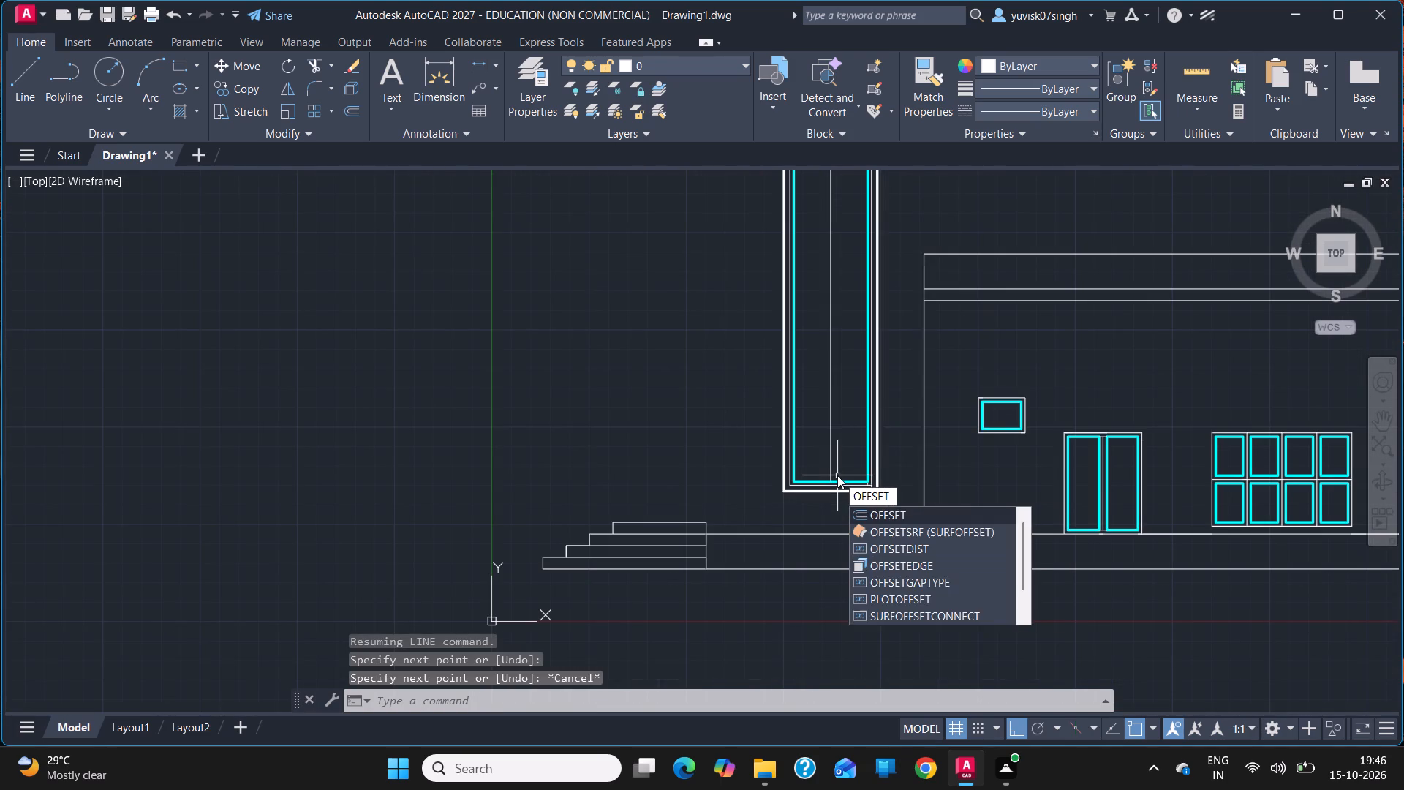
key(Return)
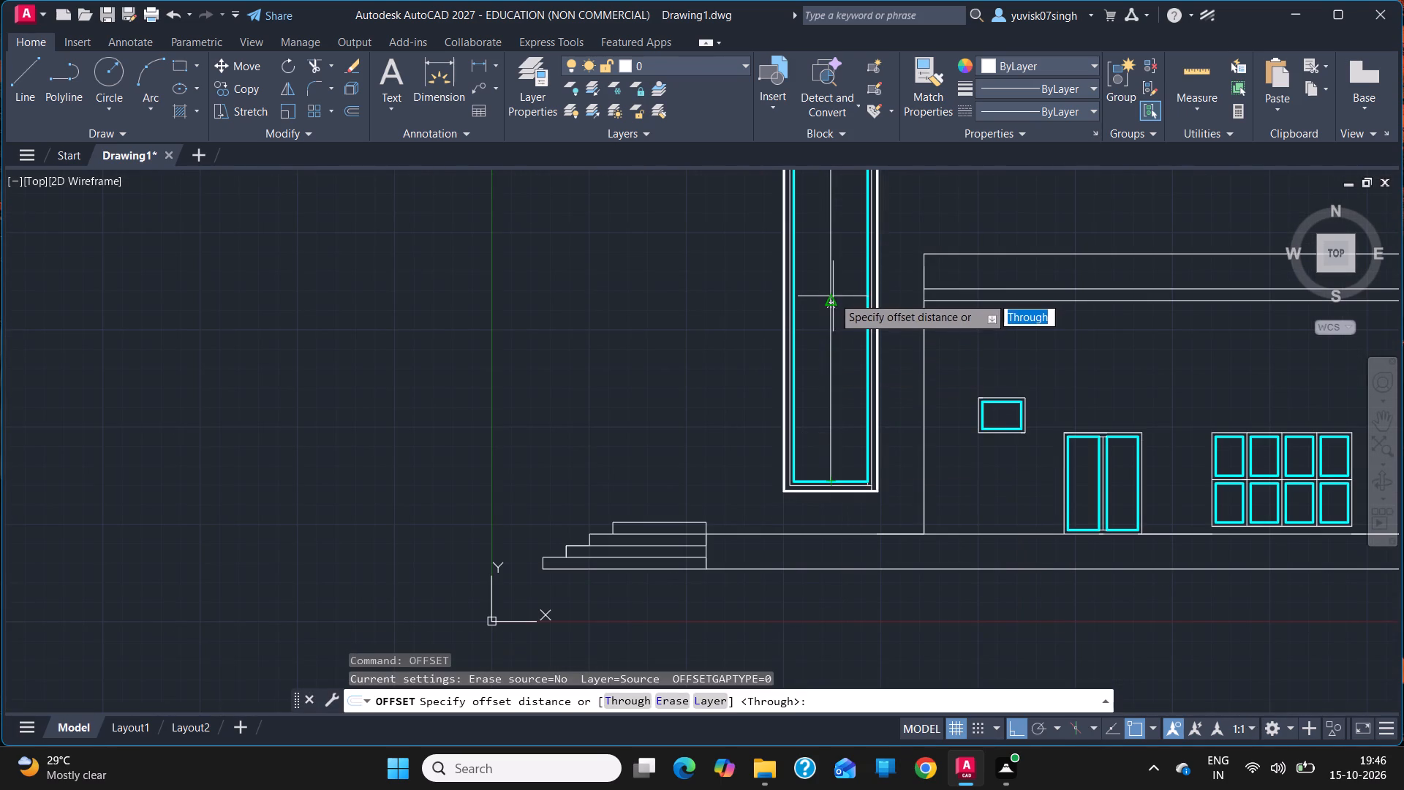
click(831, 299)
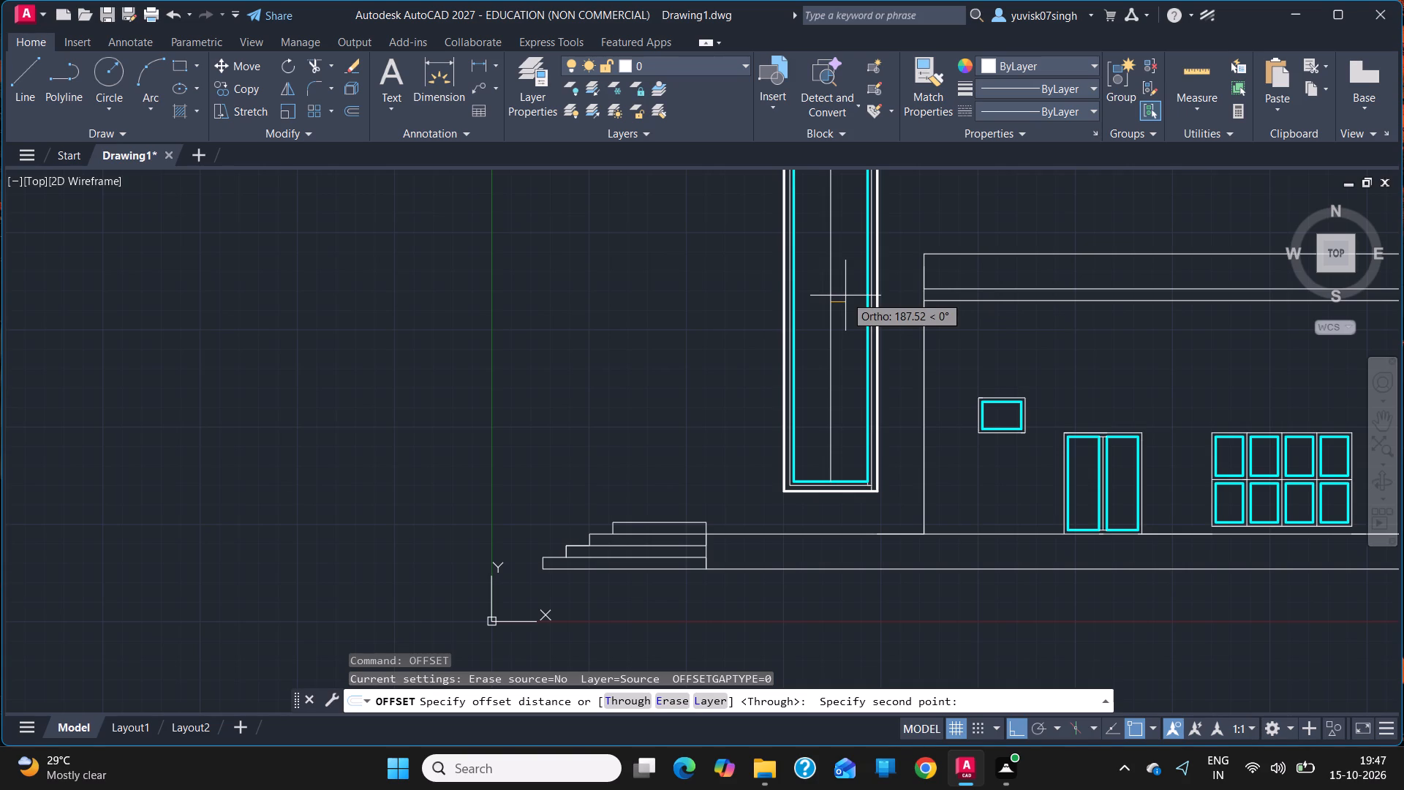
key(1)
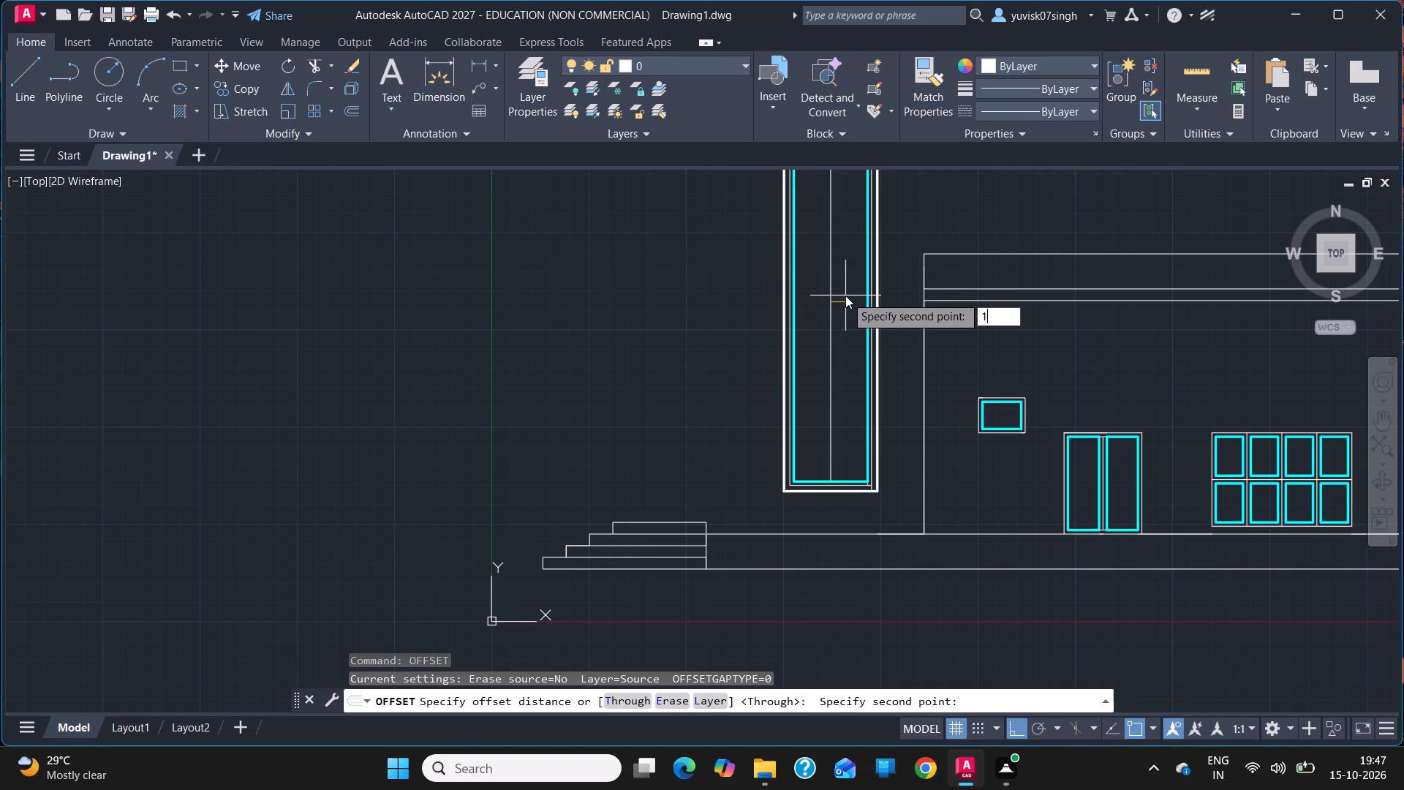
key(BackSpace)
text(25)
key(Return)
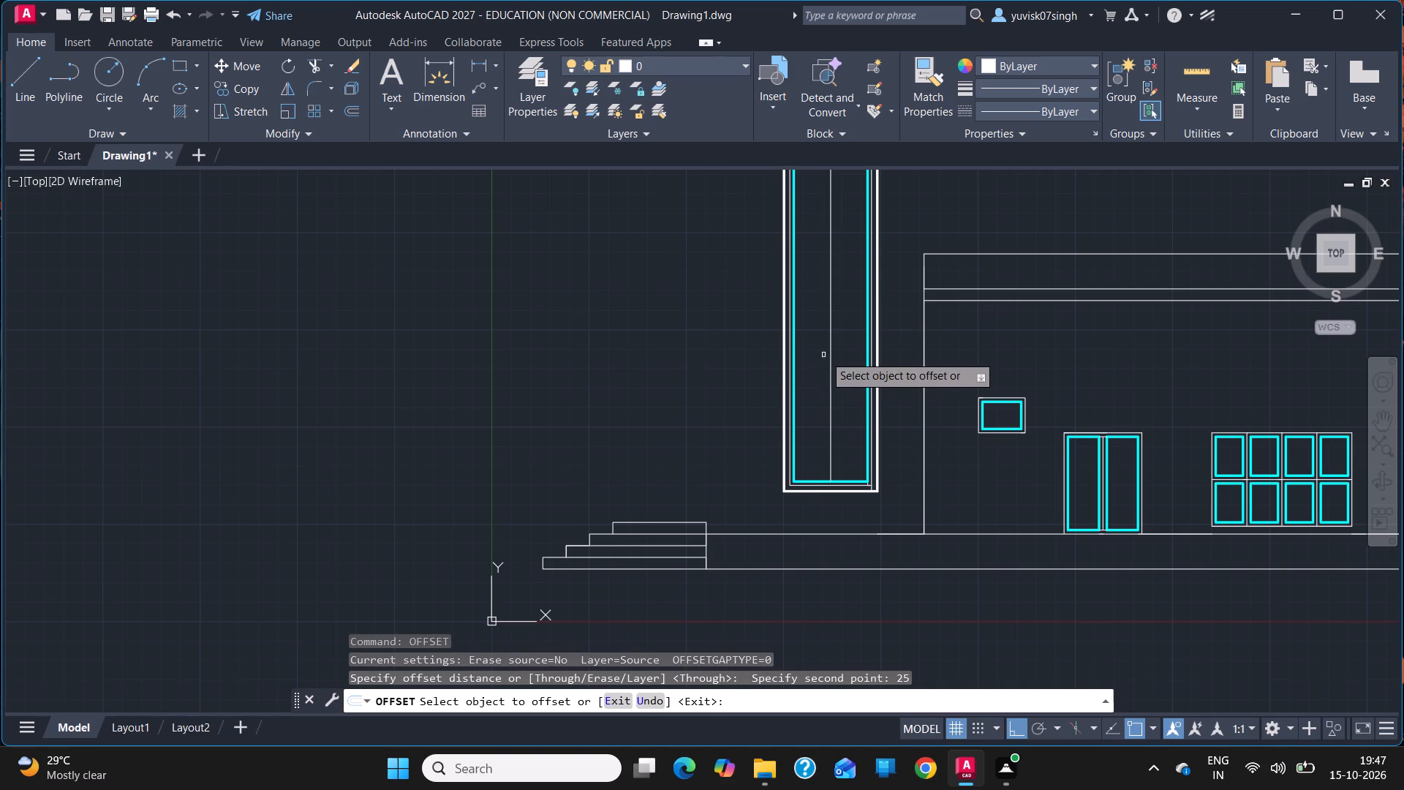
click(830, 356)
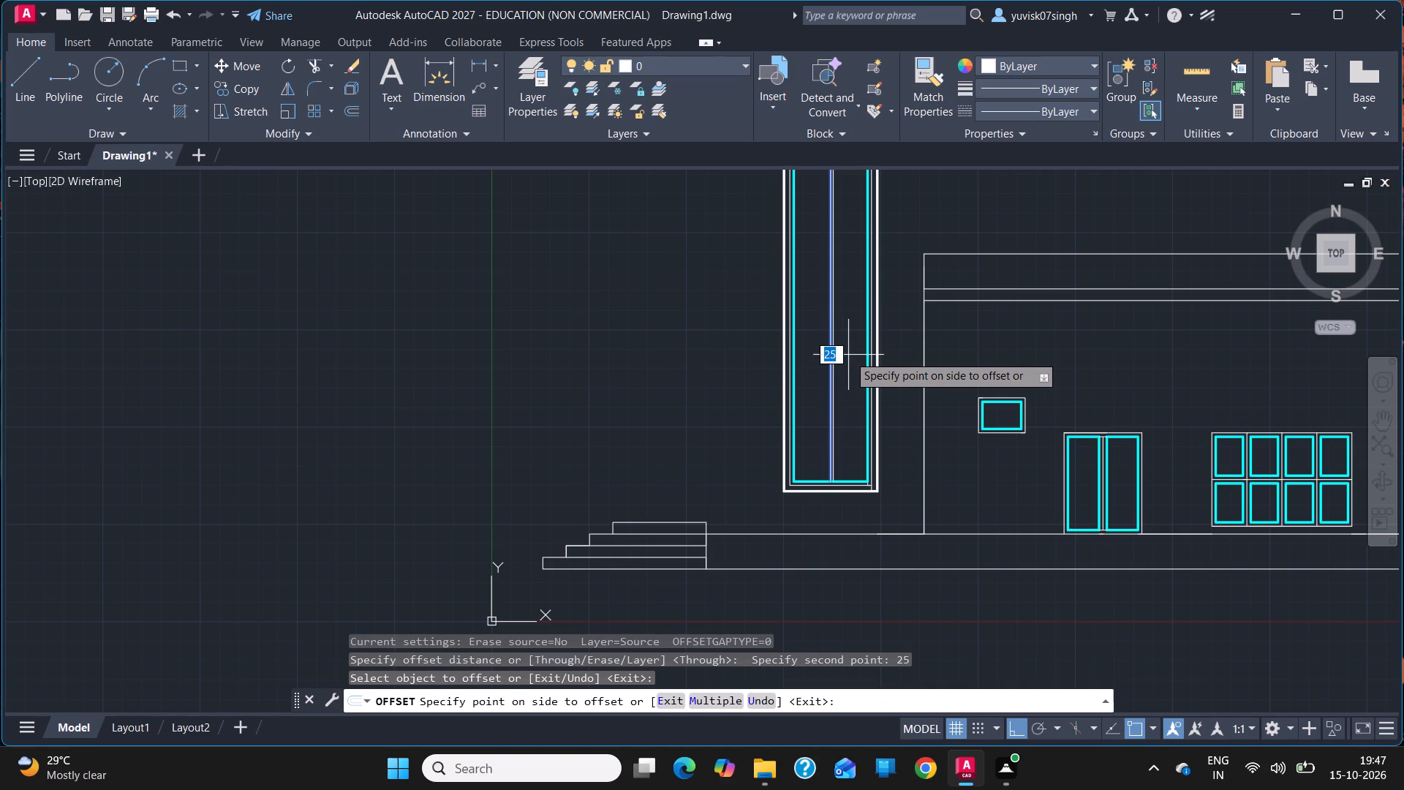
click(715, 700)
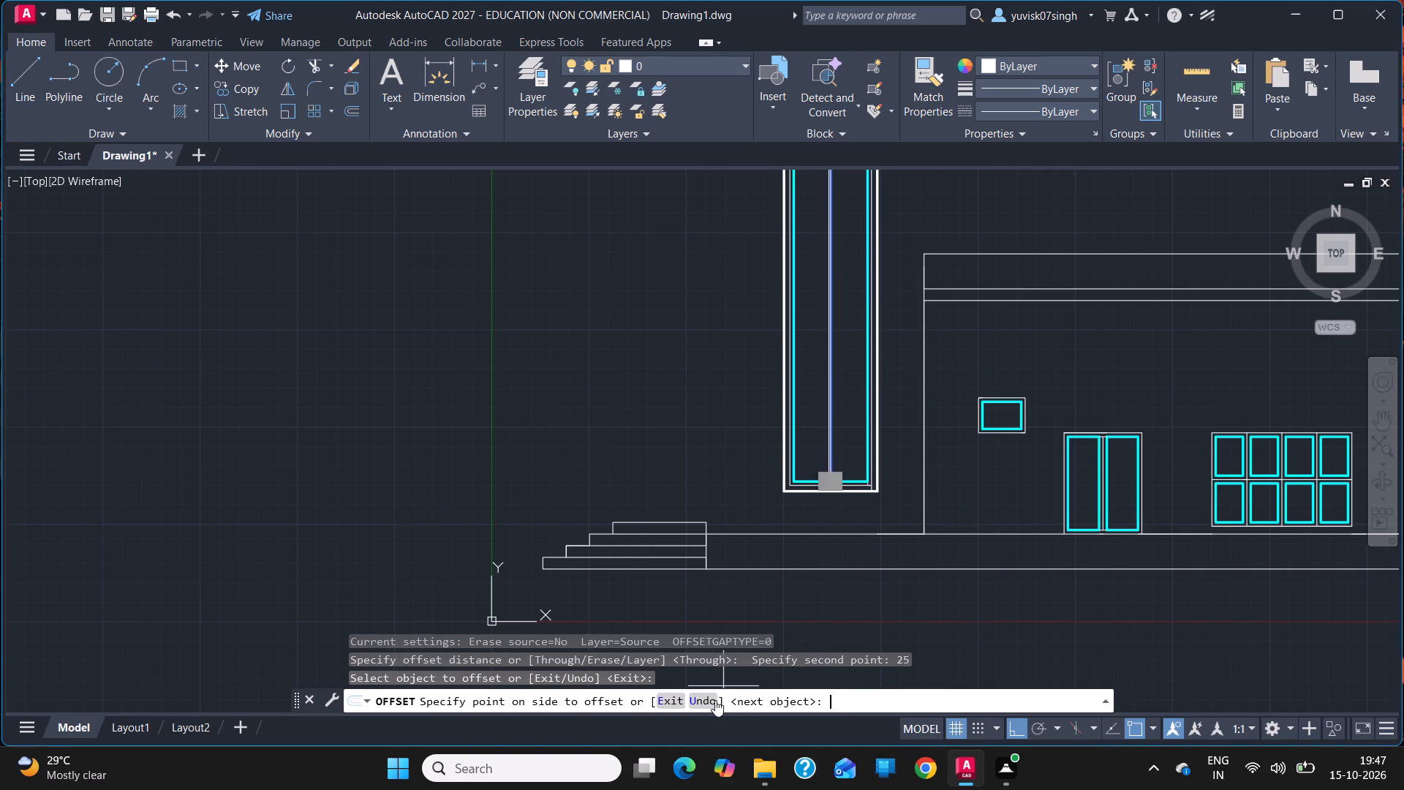
click(917, 391)
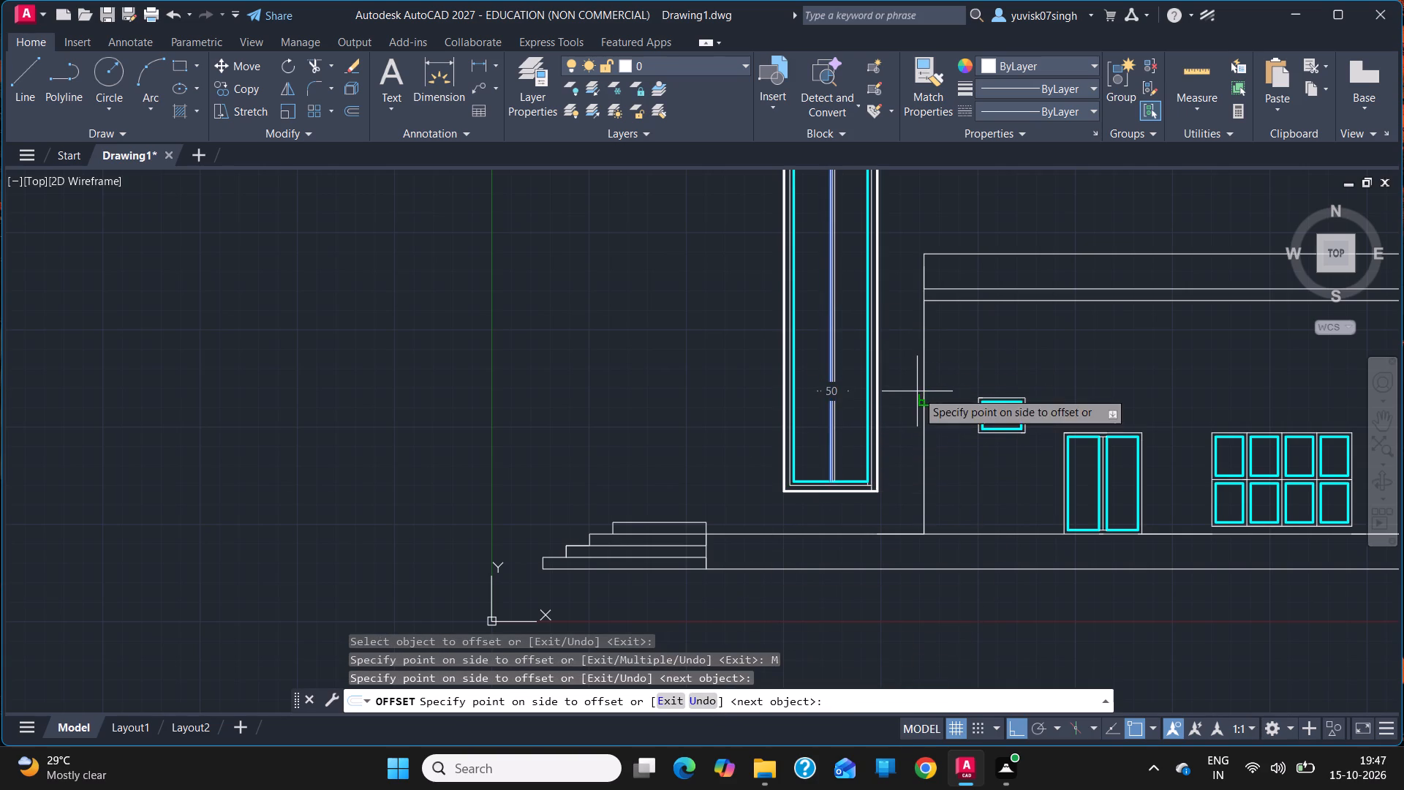
click(549, 375)
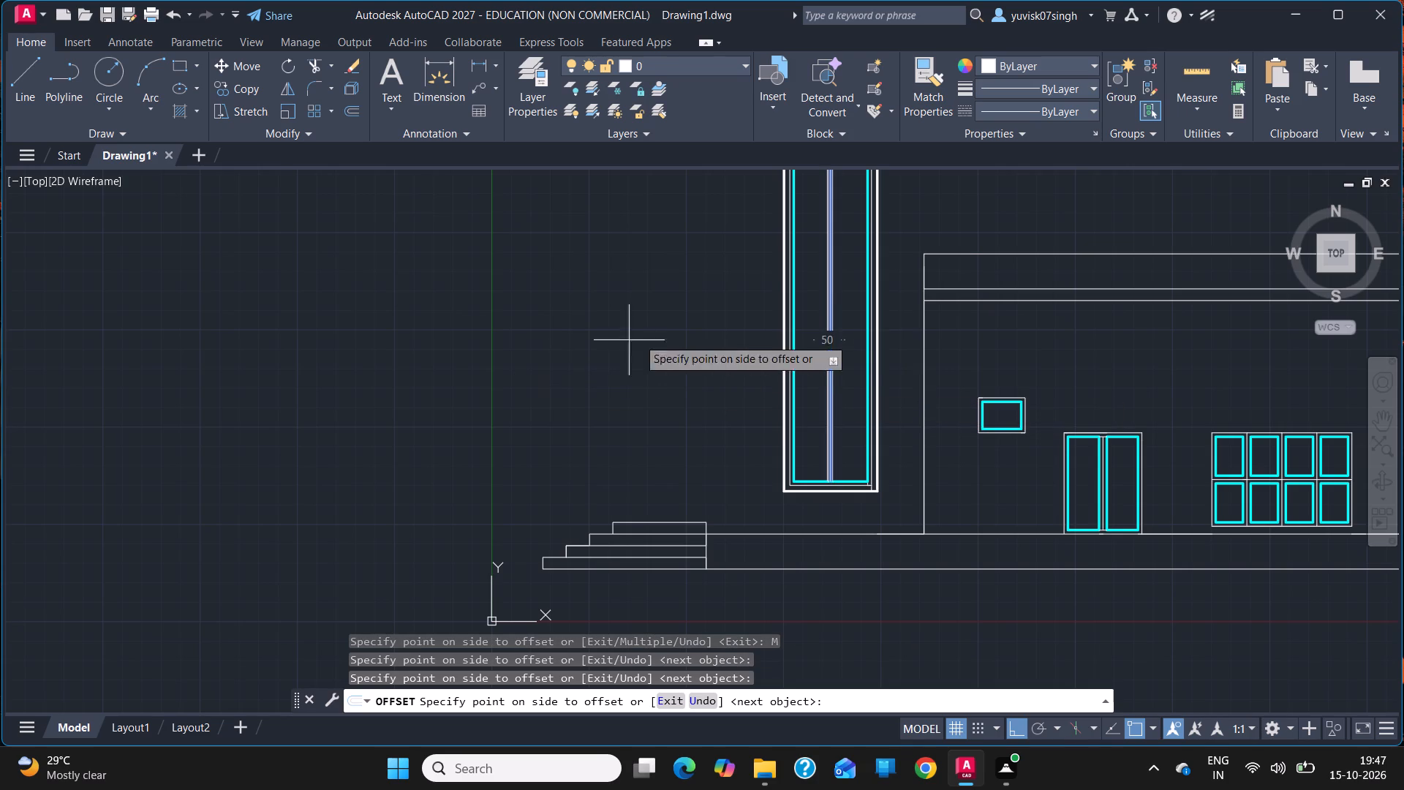
key(Escape)
Delete the original centre line between the two offset lines.
ctrl+scroll(769, 358, up, 4)
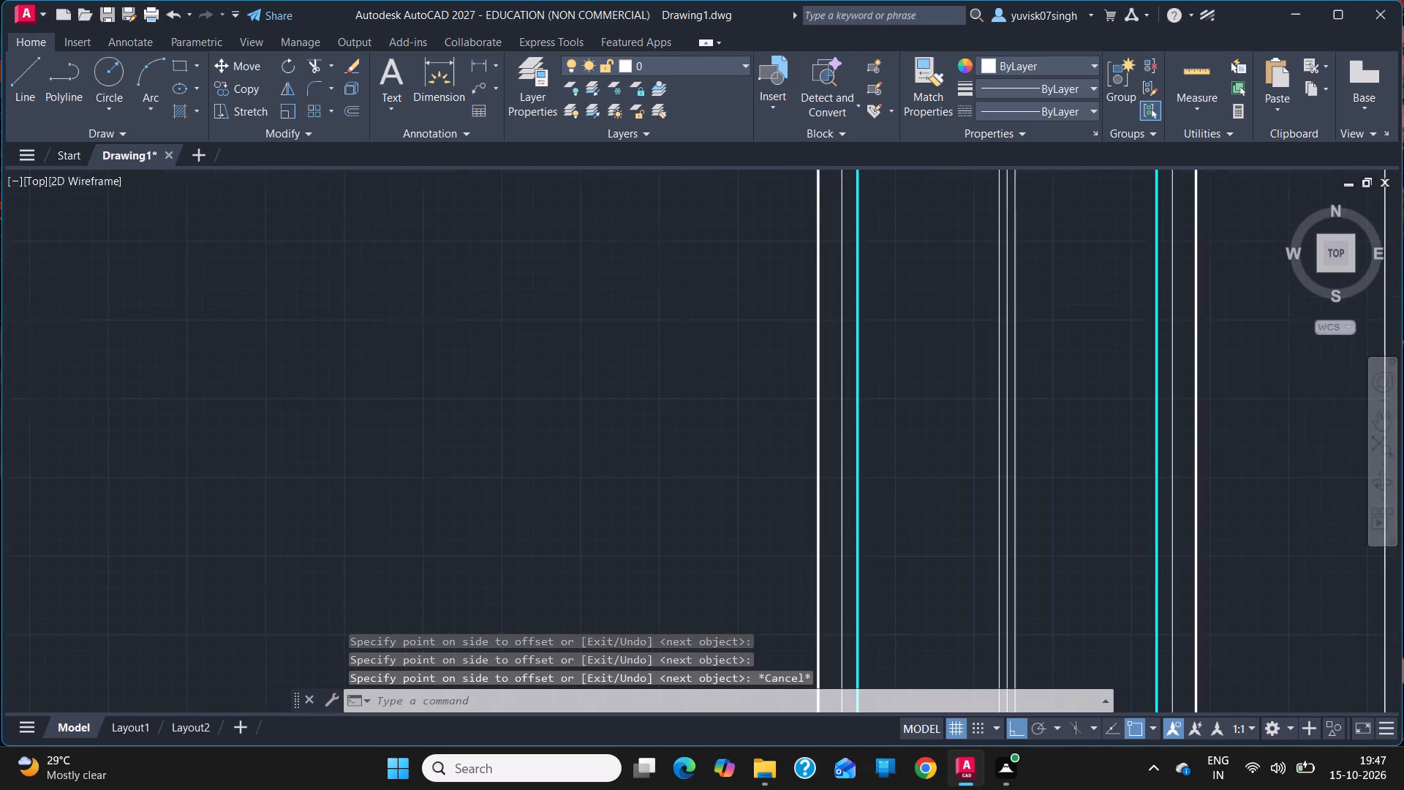
click(1146, 366)
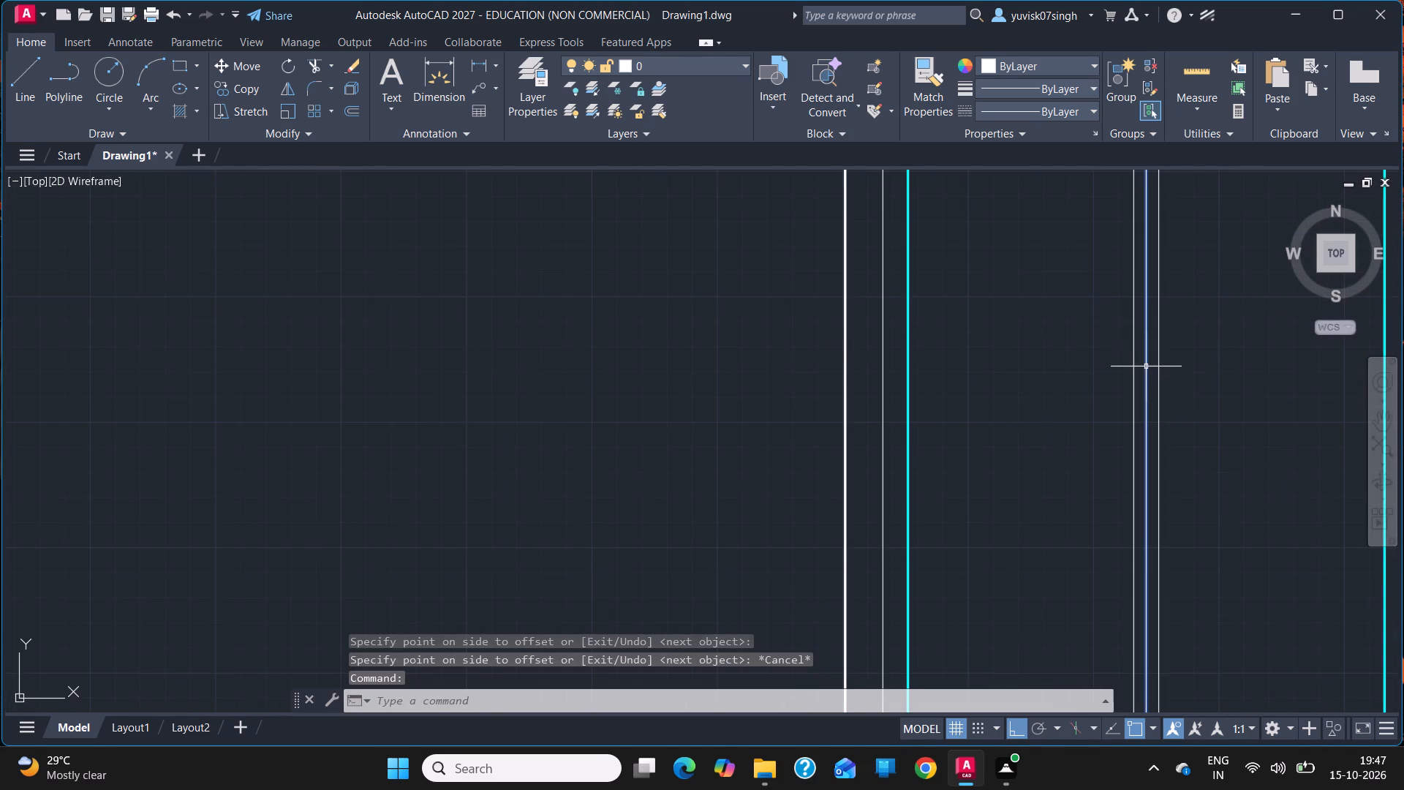
key(Delete)
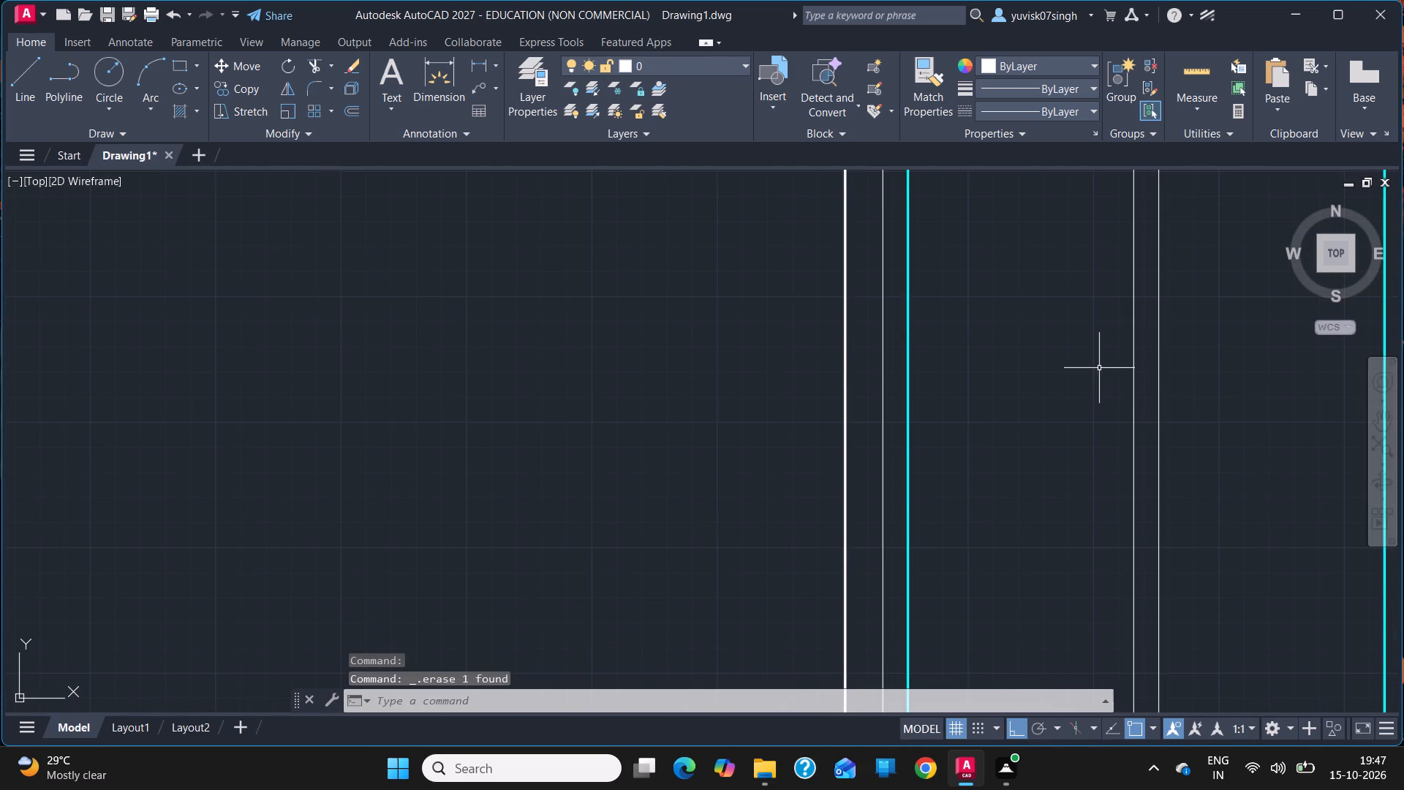
Set the two offset centre lines to Cyan with a 0.30 mm lineweight.
drag(1098, 368, 1196, 348)
drag(1205, 366, 1038, 331)
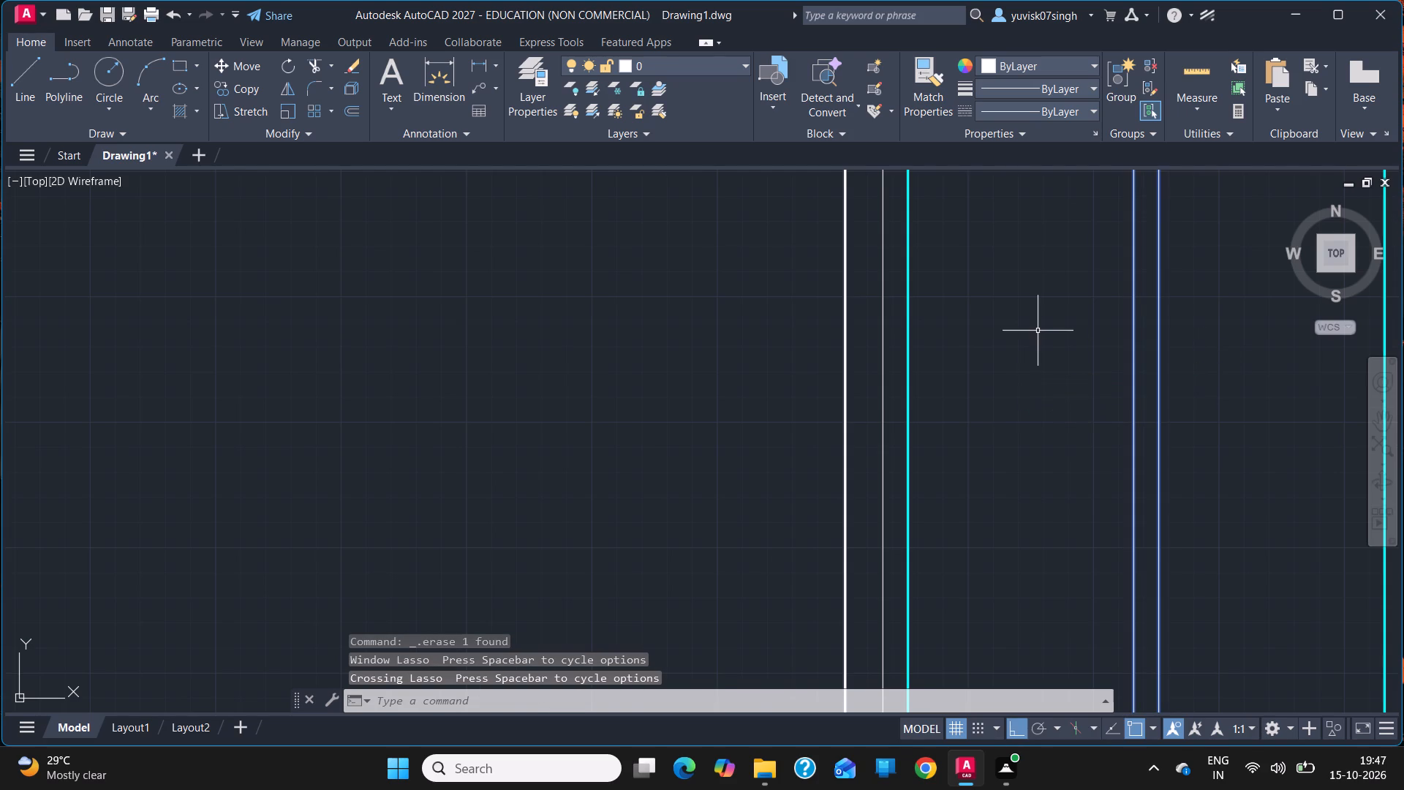
click(1040, 65)
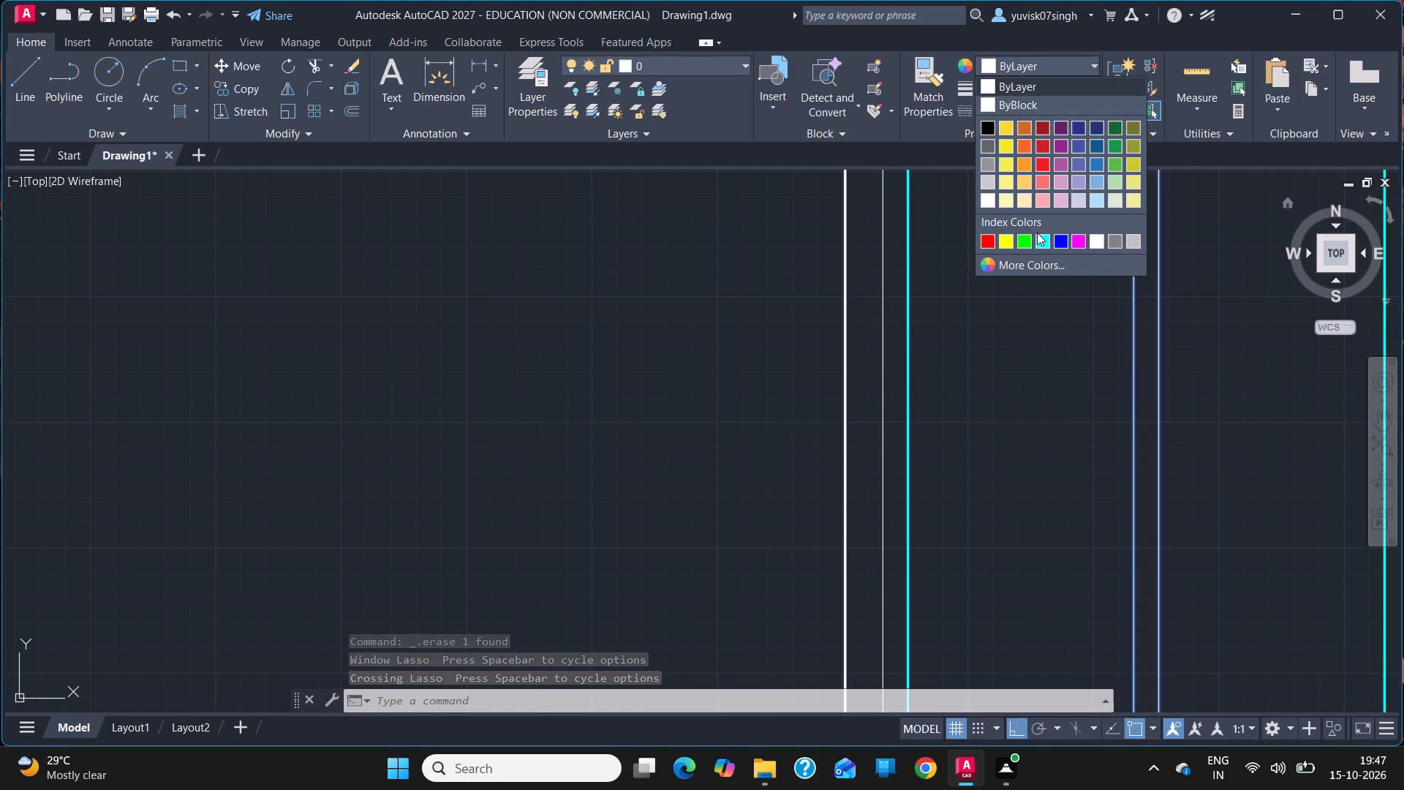
click(1037, 233)
click(1019, 88)
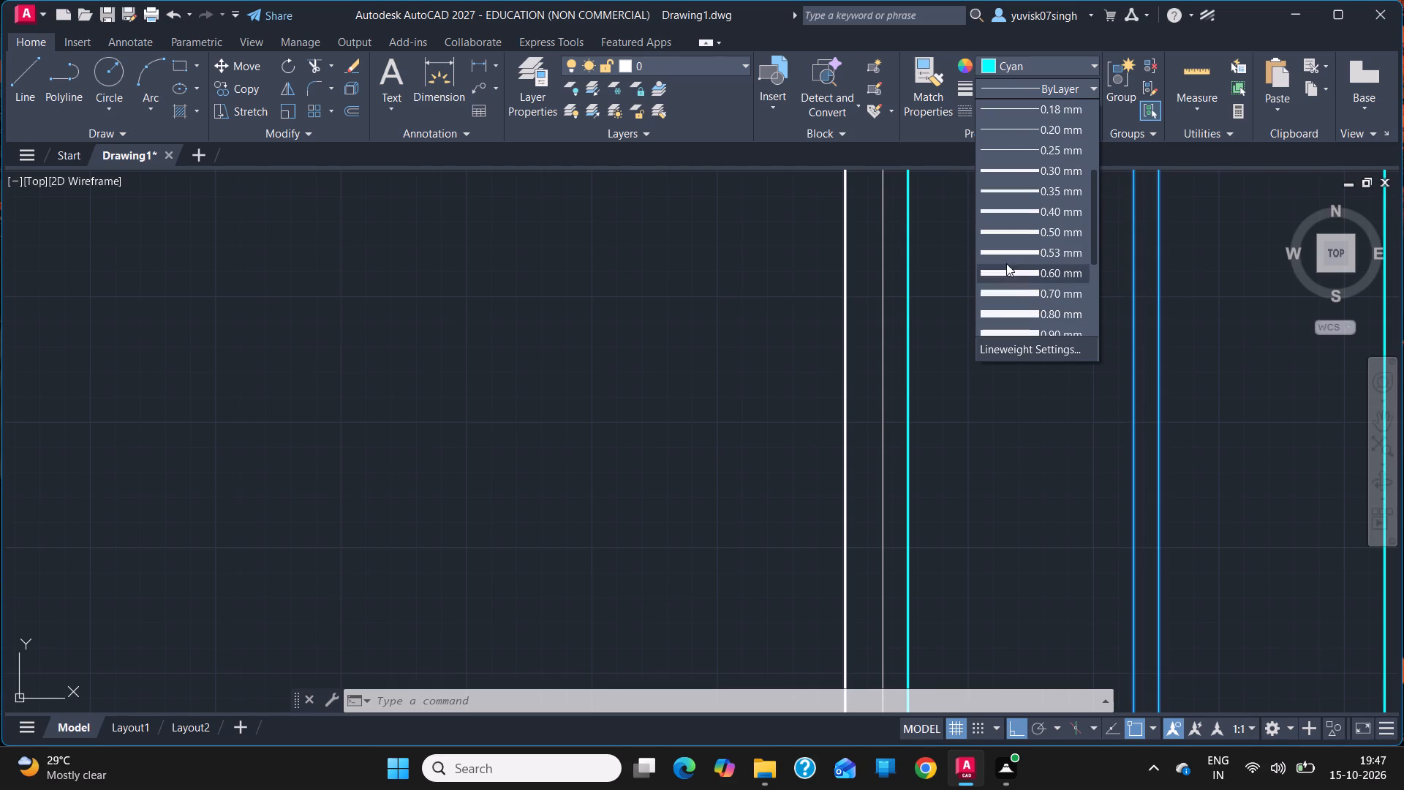
click(1008, 171)
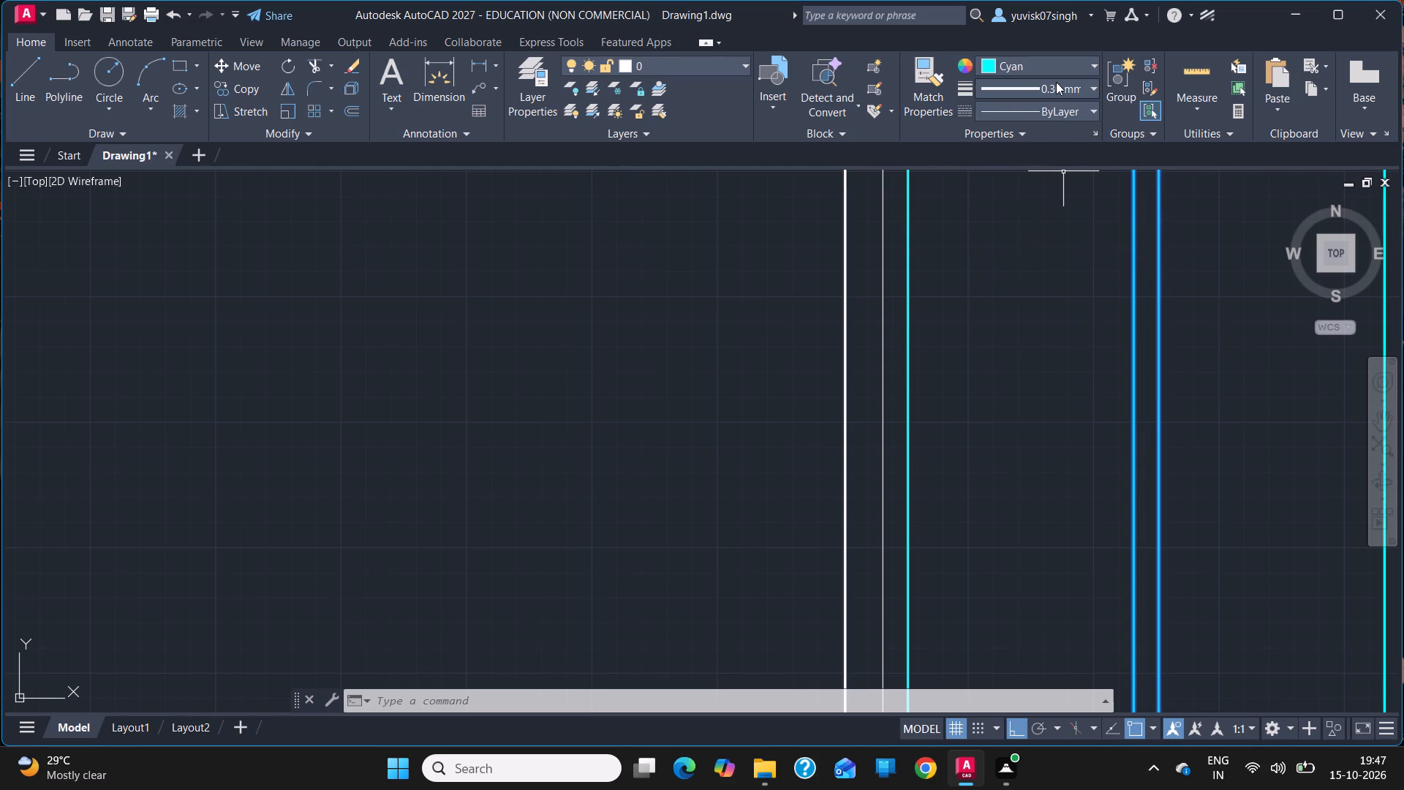
click(1075, 241)
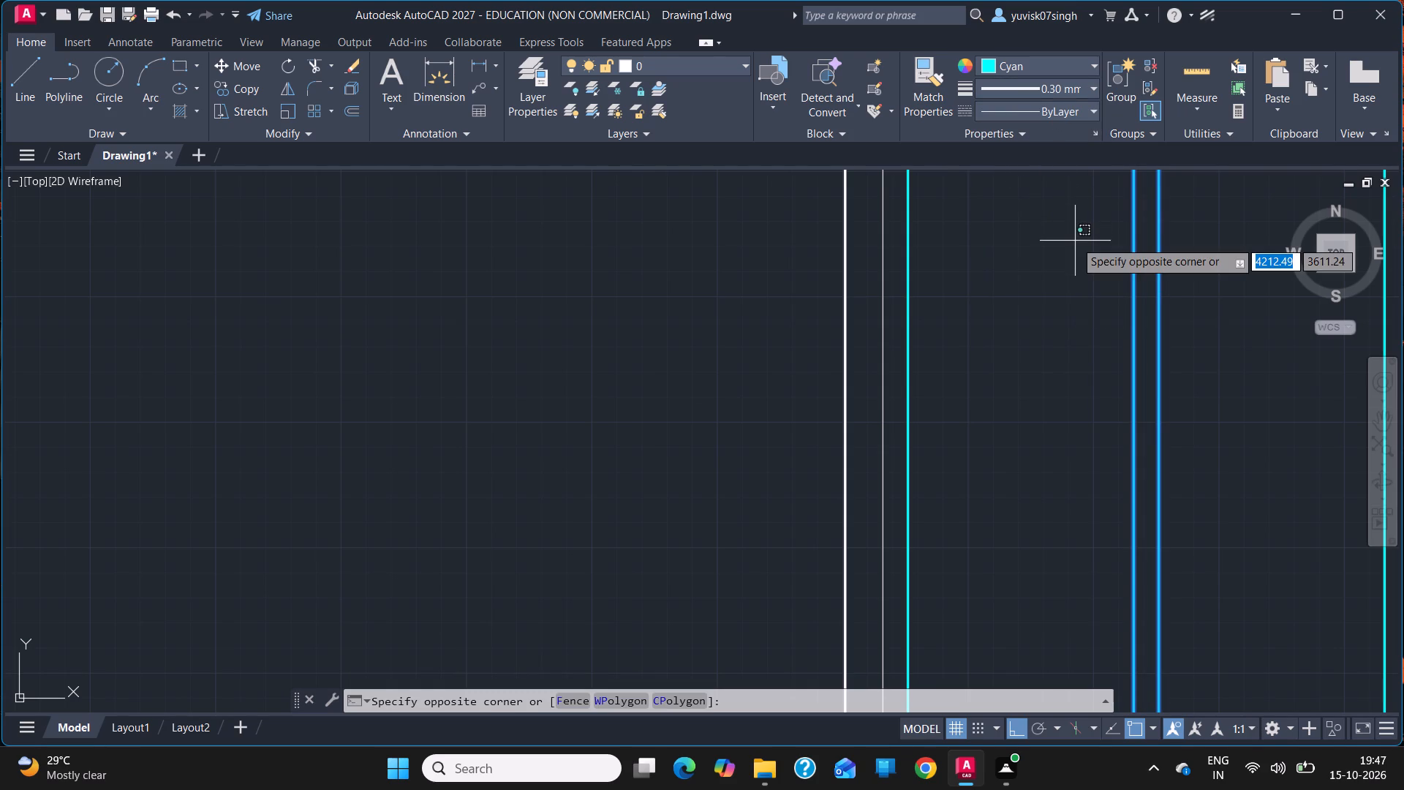
key(Escape)
key(Escape)
Trim the ends of the two cyan centre lines that extend above the cyan rectangle's top edge.
ctrl+scroll(1076, 245, down, 2)
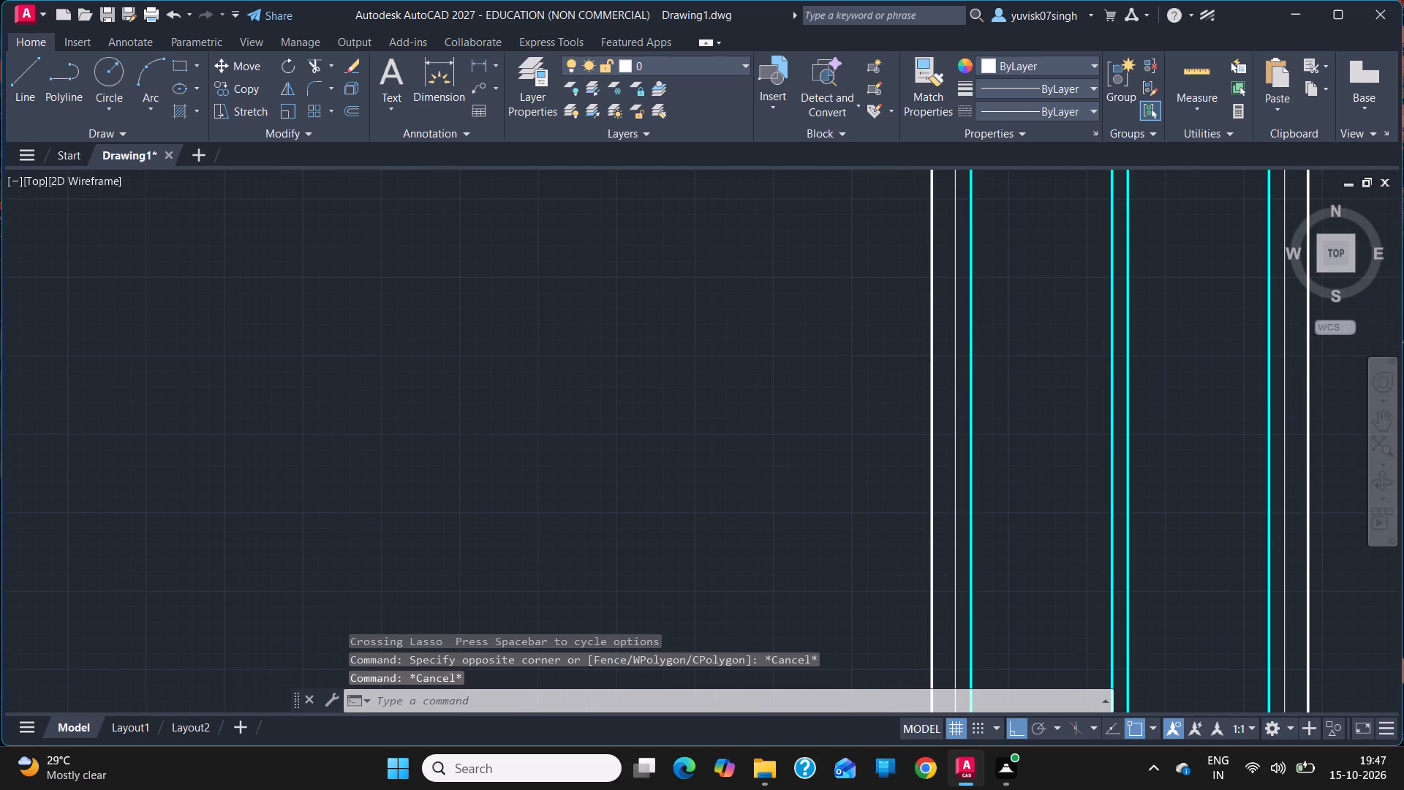
ctrl+scroll(1076, 245, down, 2)
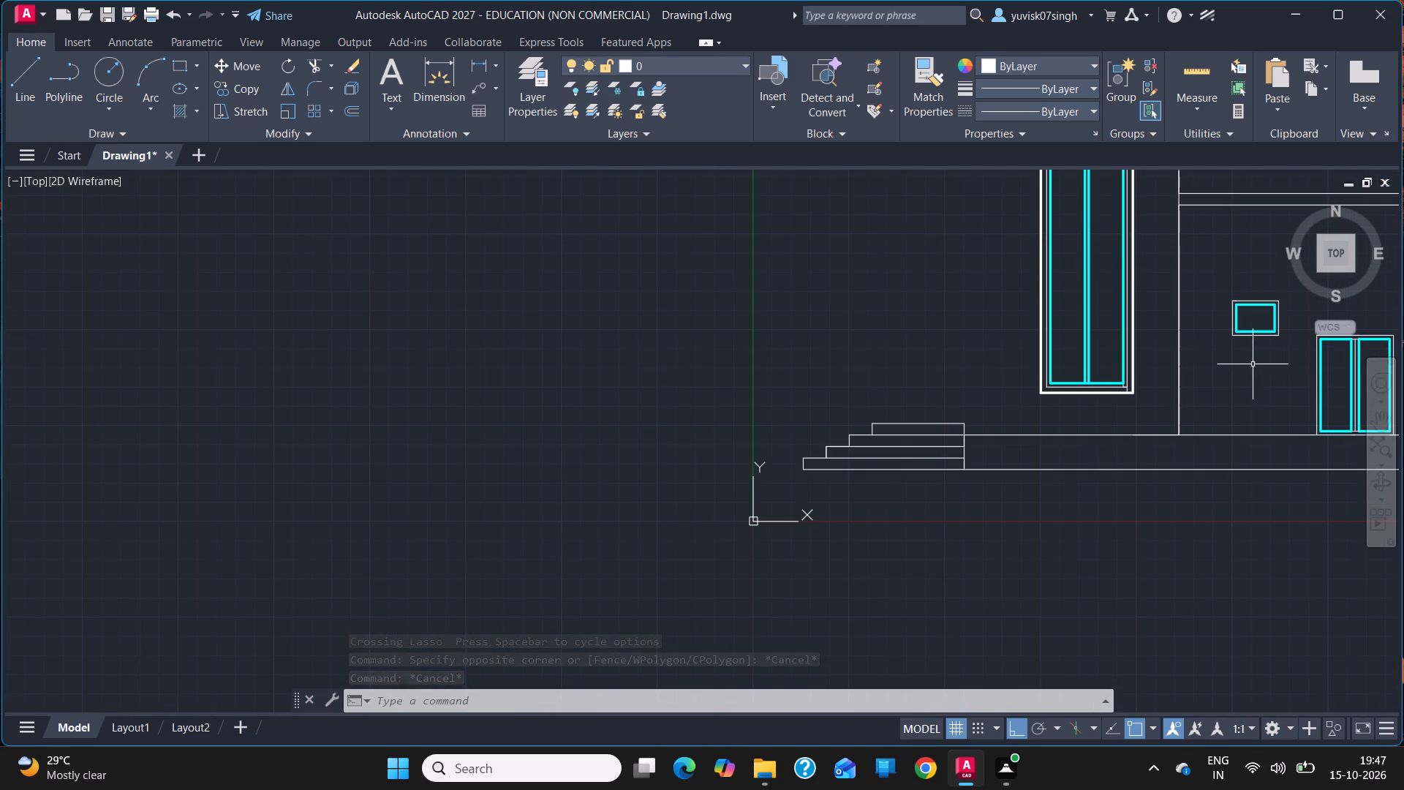
click(1378, 424)
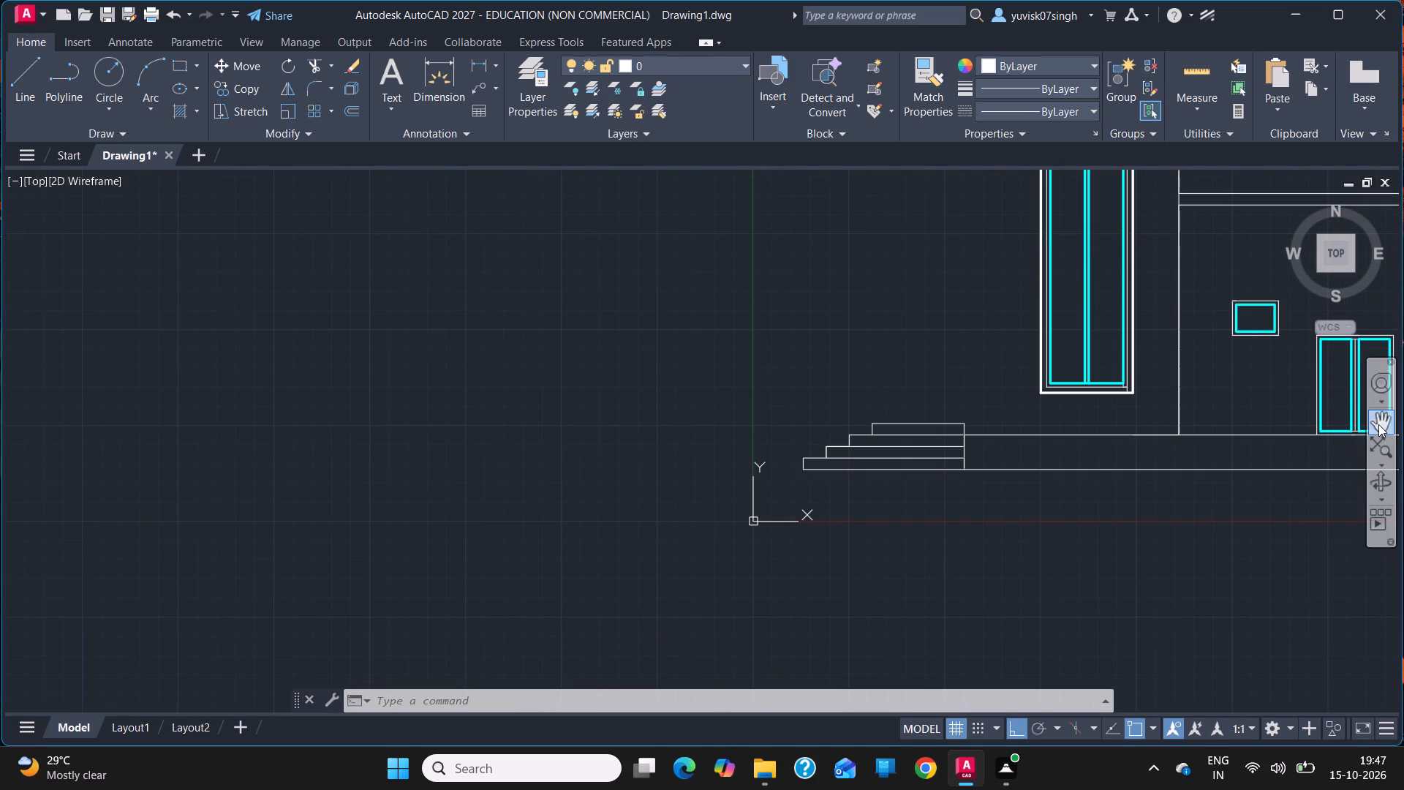
drag(1161, 295, 1155, 488)
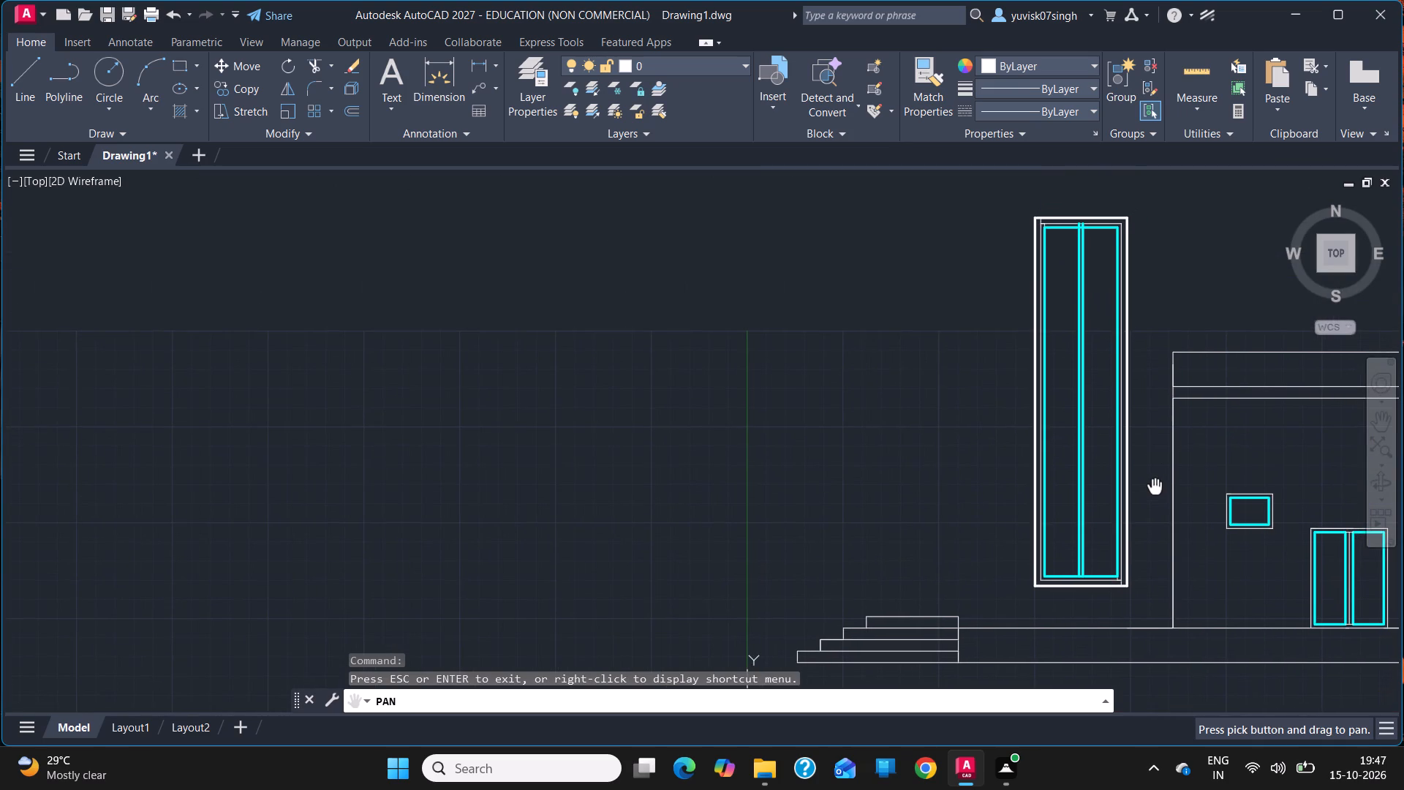
drag(1155, 488, 1155, 487)
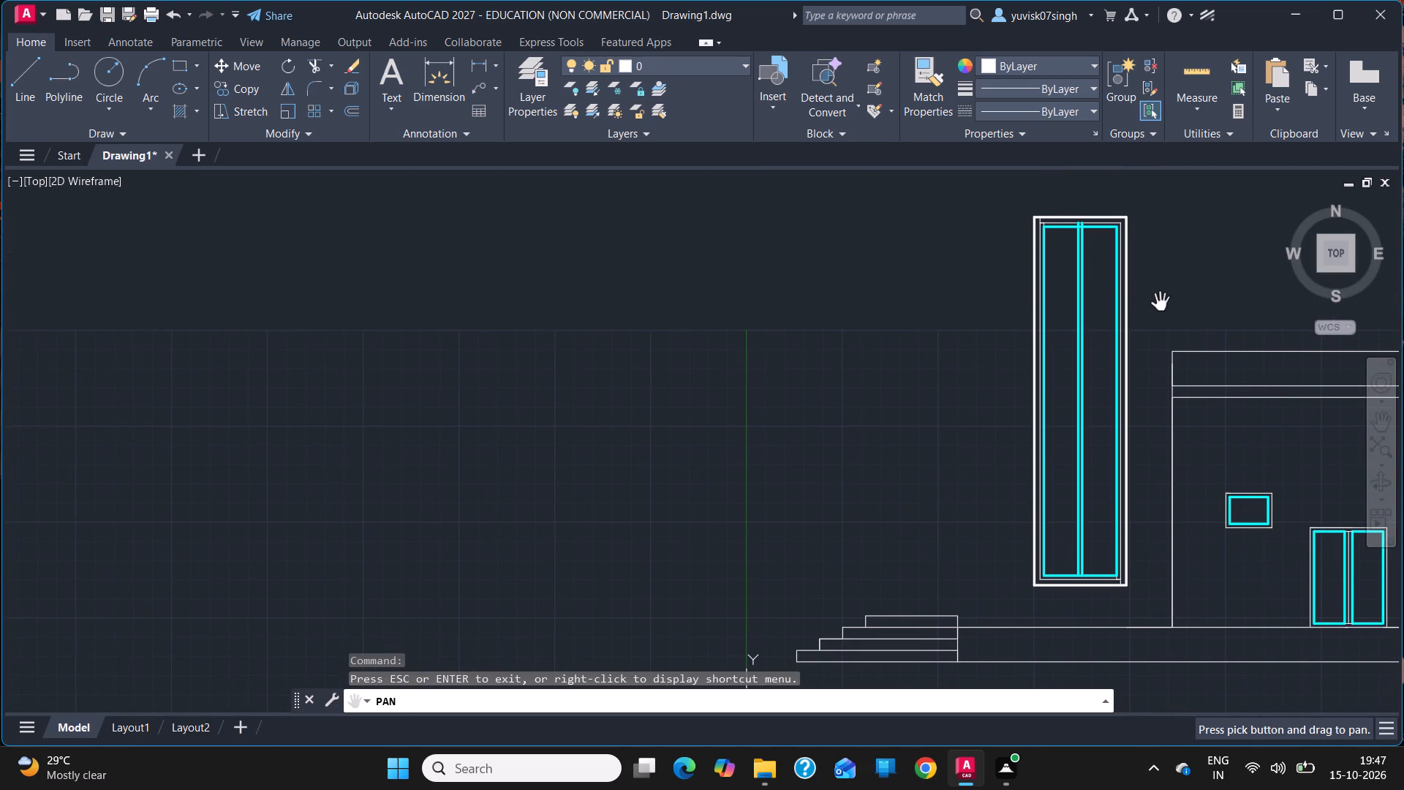
drag(1160, 303, 1045, 384)
ctrl+scroll(1045, 384, up, 2)
drag(999, 304, 1026, 369)
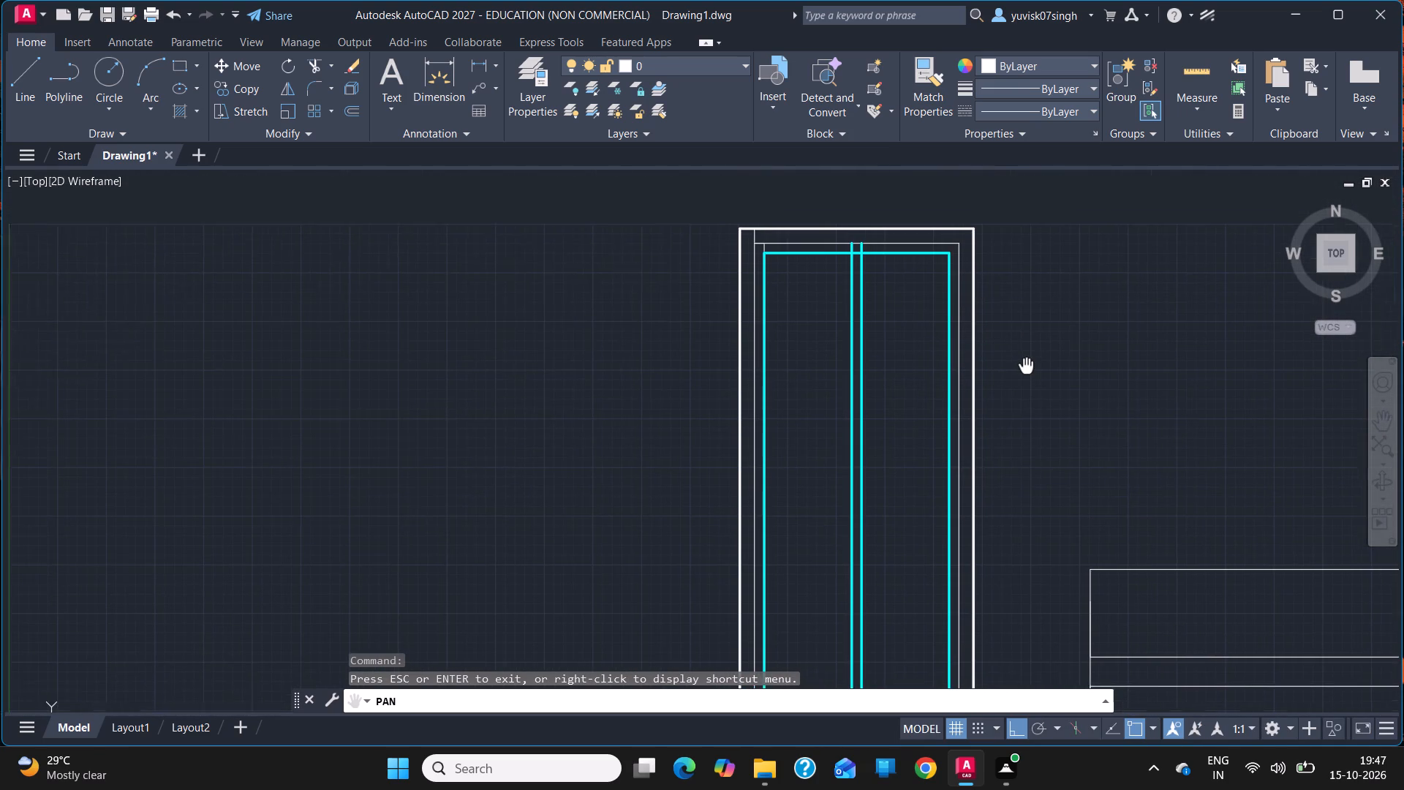
drag(1026, 369, 1027, 369)
key(Escape)
text(trim)
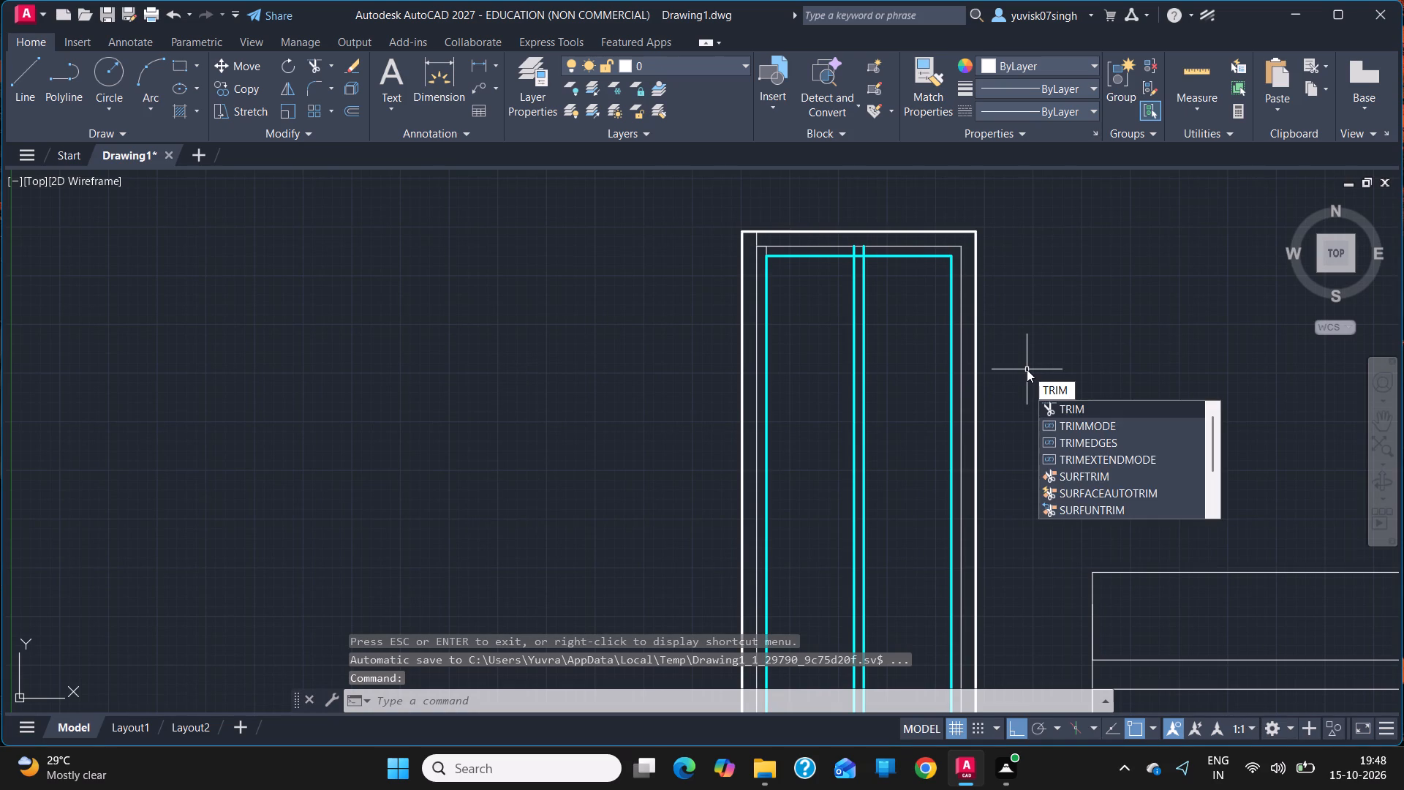
key(Return)
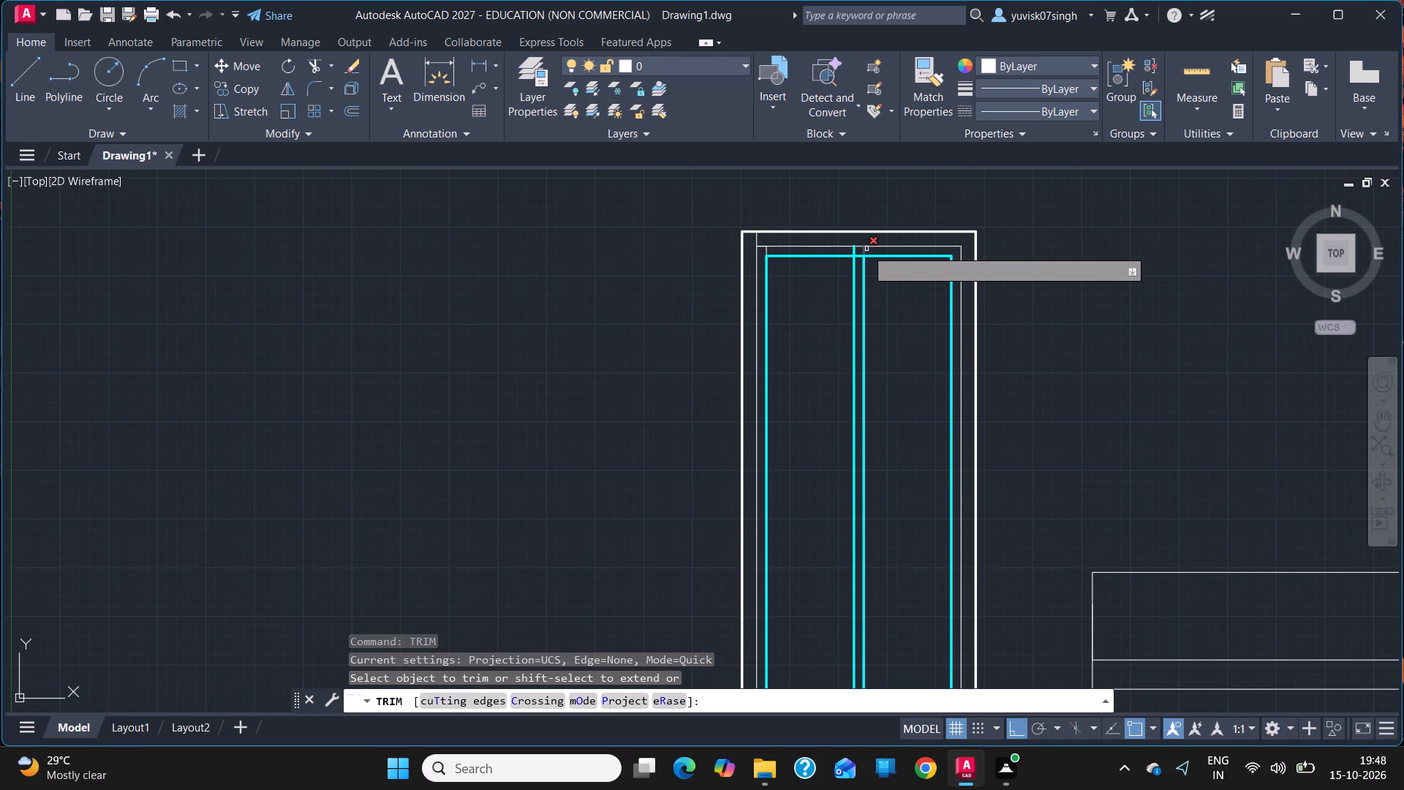
click(862, 249)
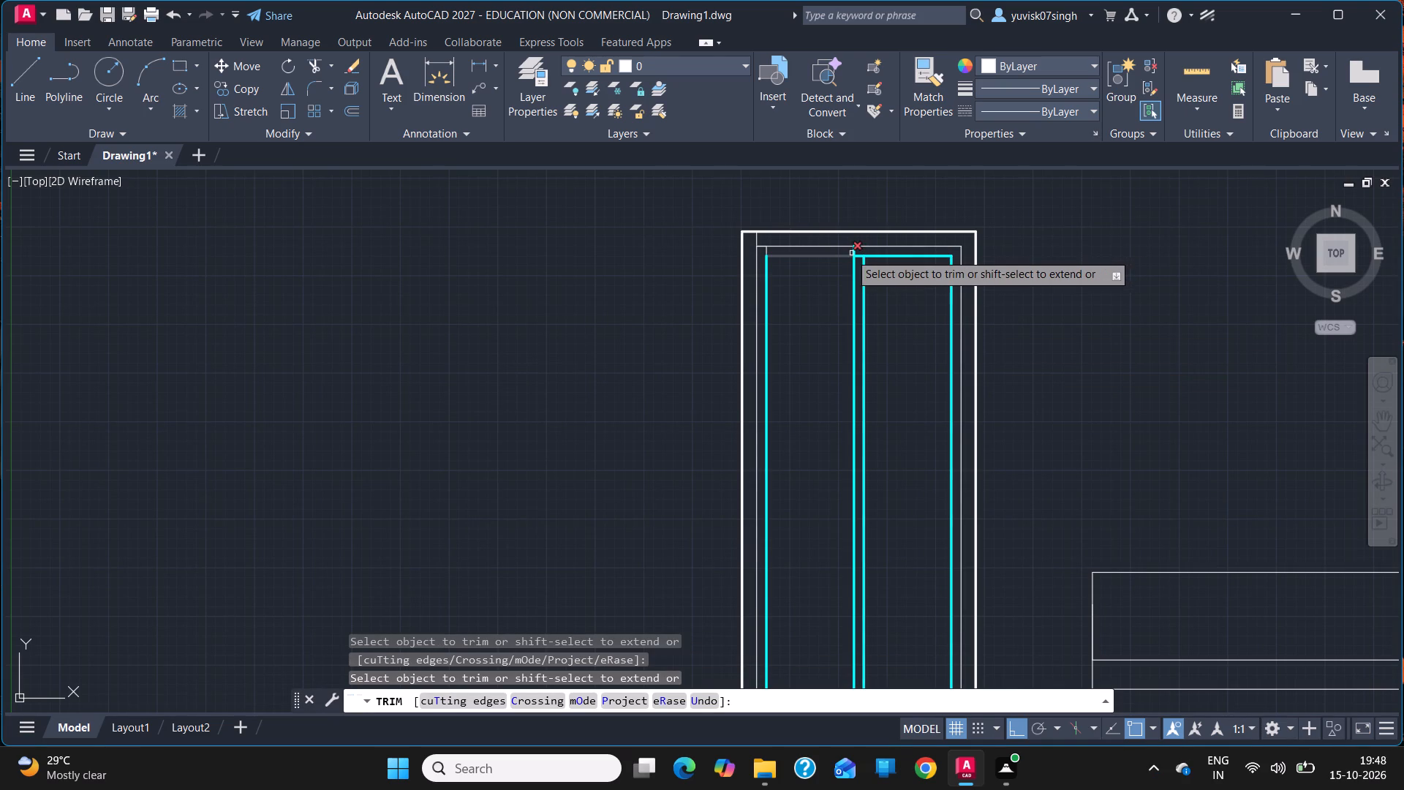
click(853, 250)
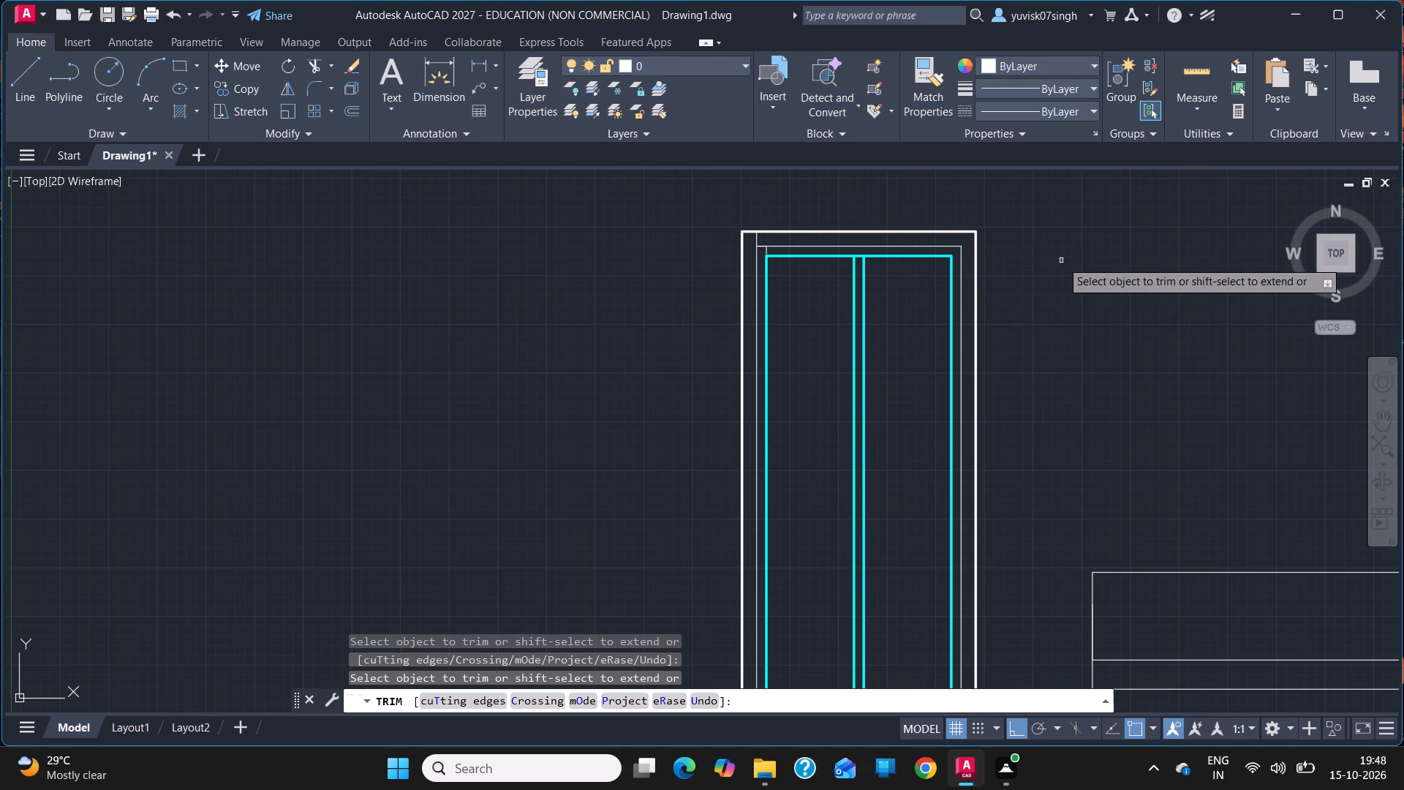
key(Escape)
key(Escape)
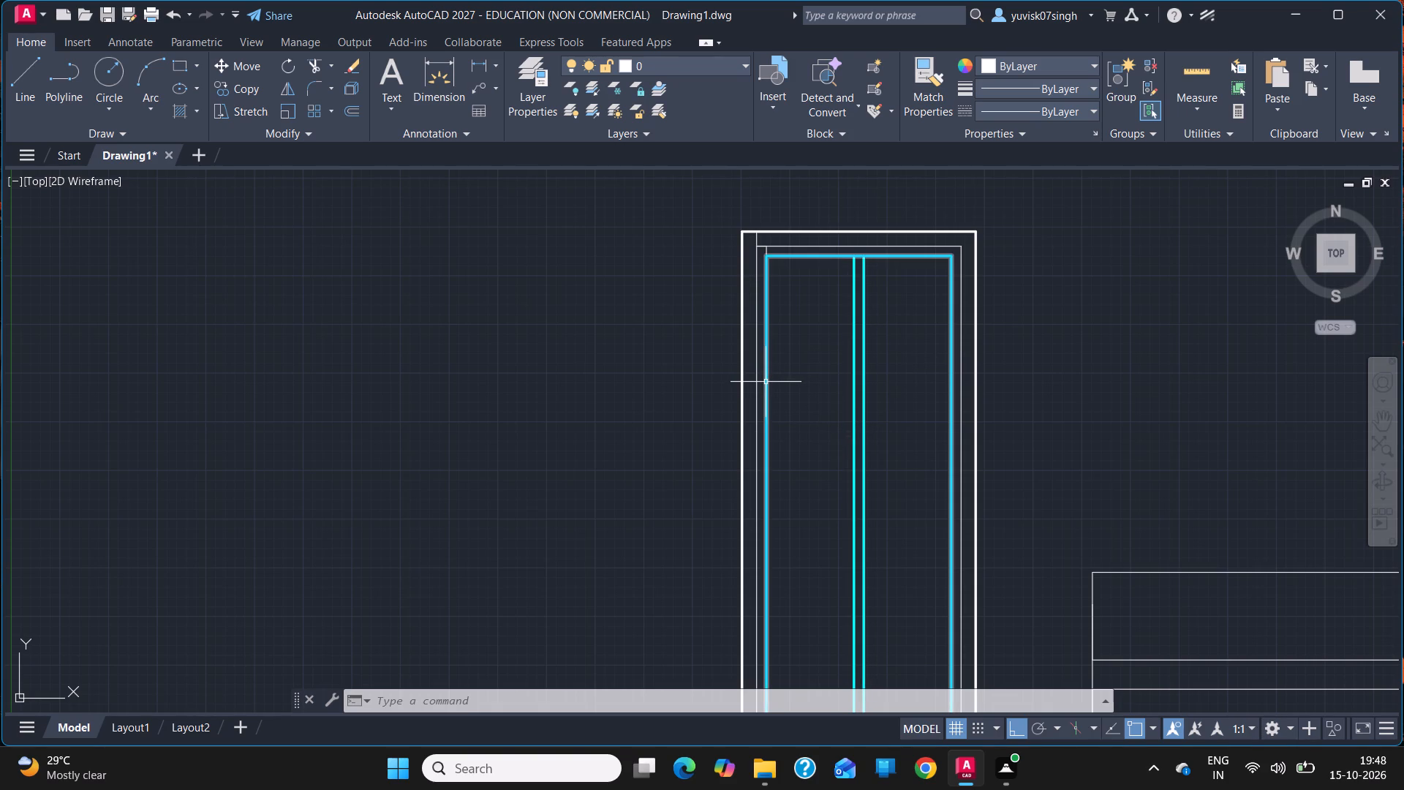
Explode the tall outer cyan rectangle into separate lines.
text(expl)
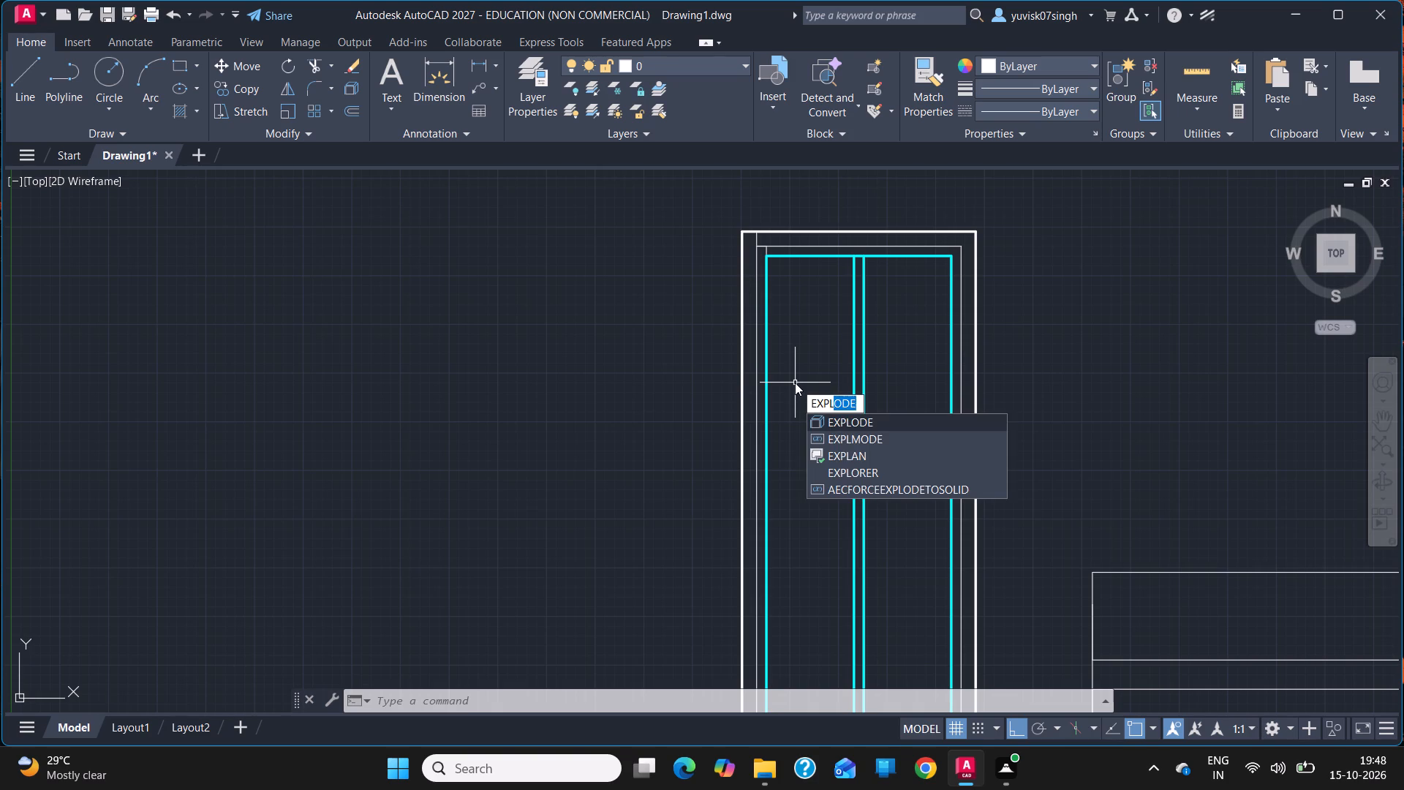
click(840, 424)
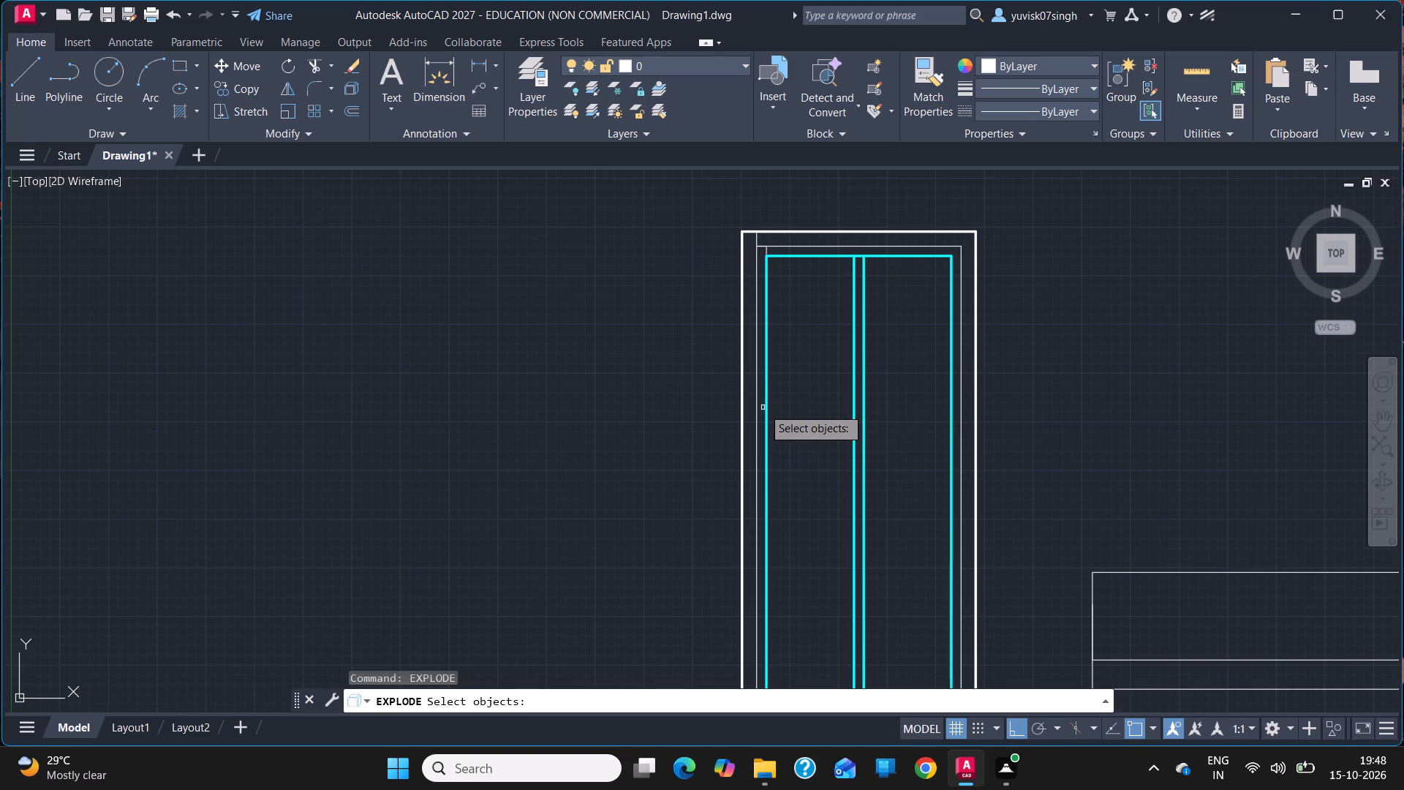
click(770, 407)
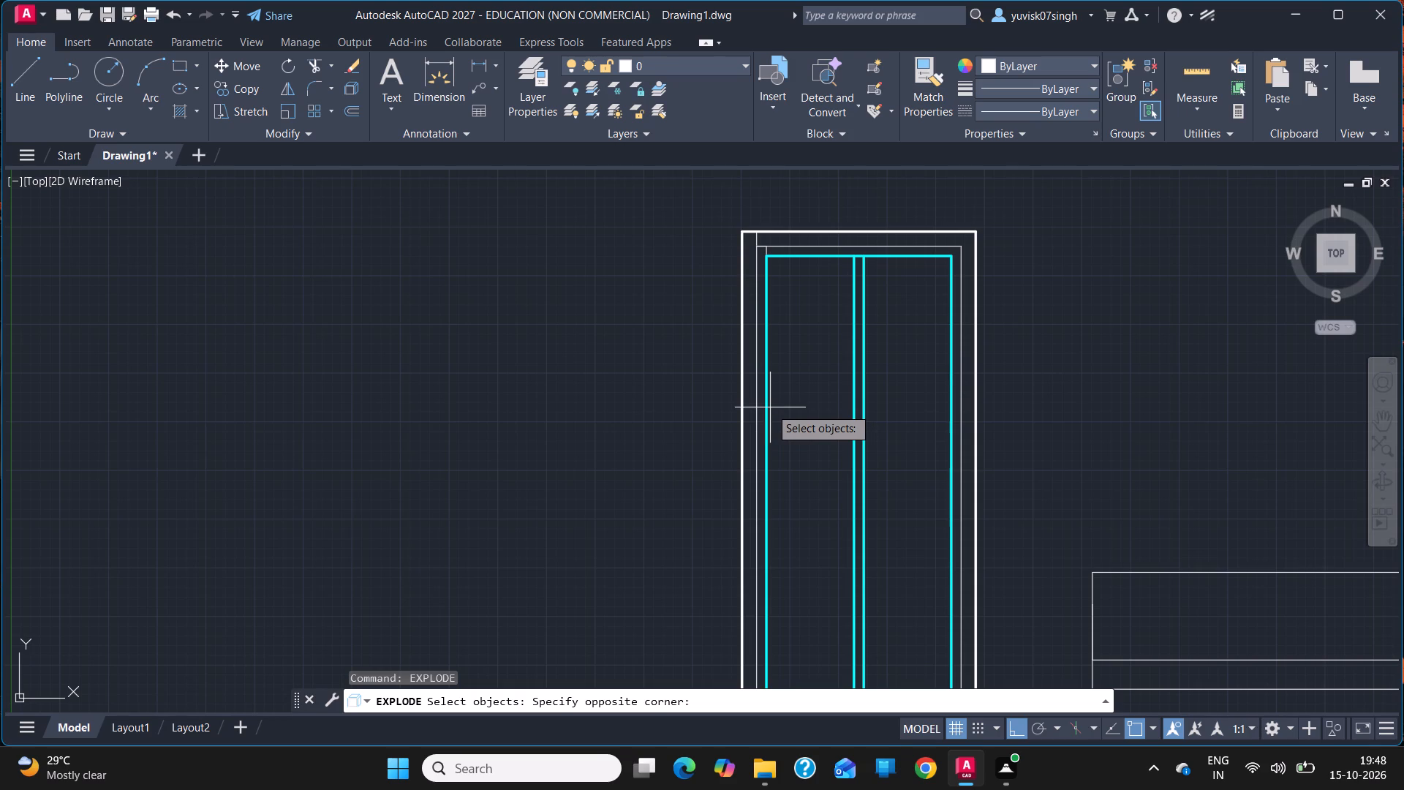
click(764, 408)
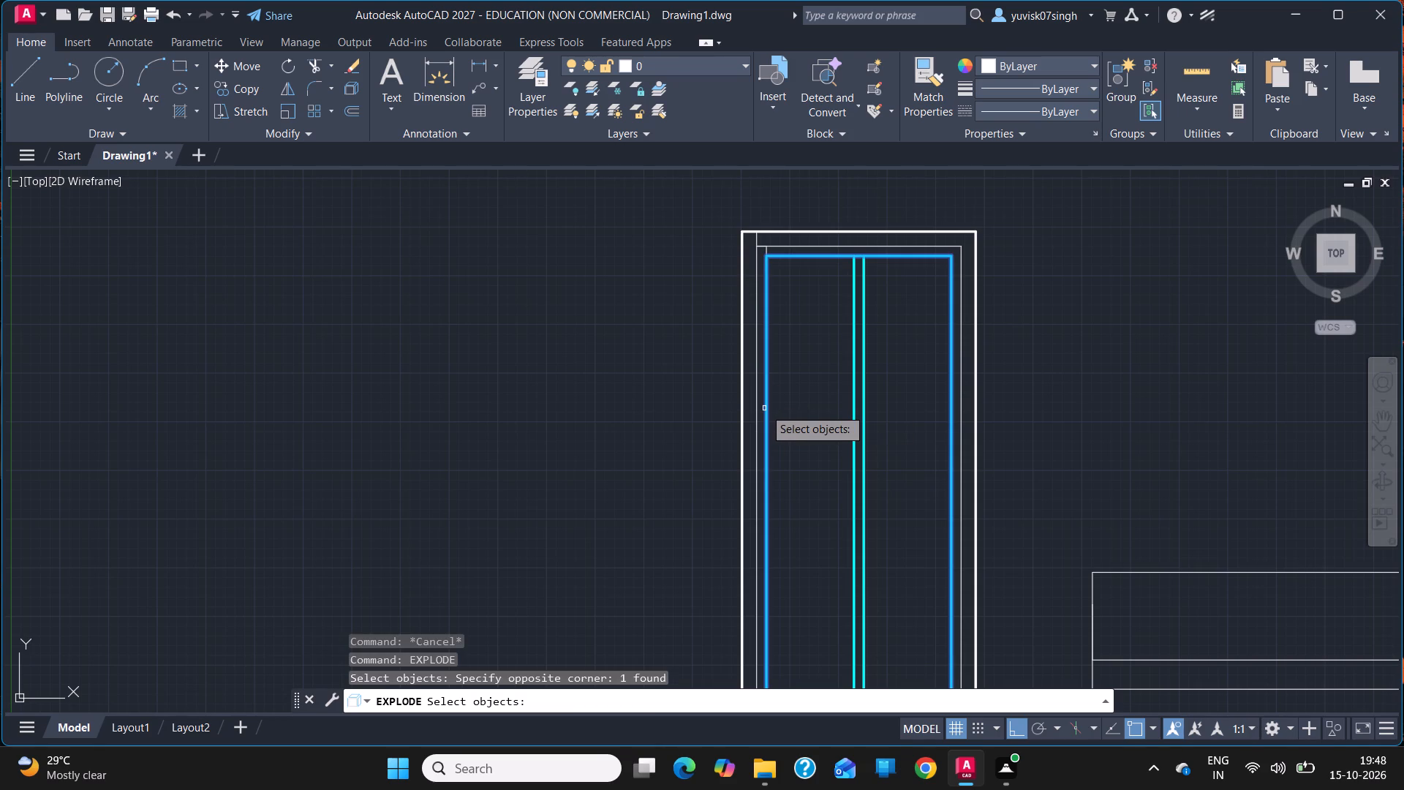
key(Return)
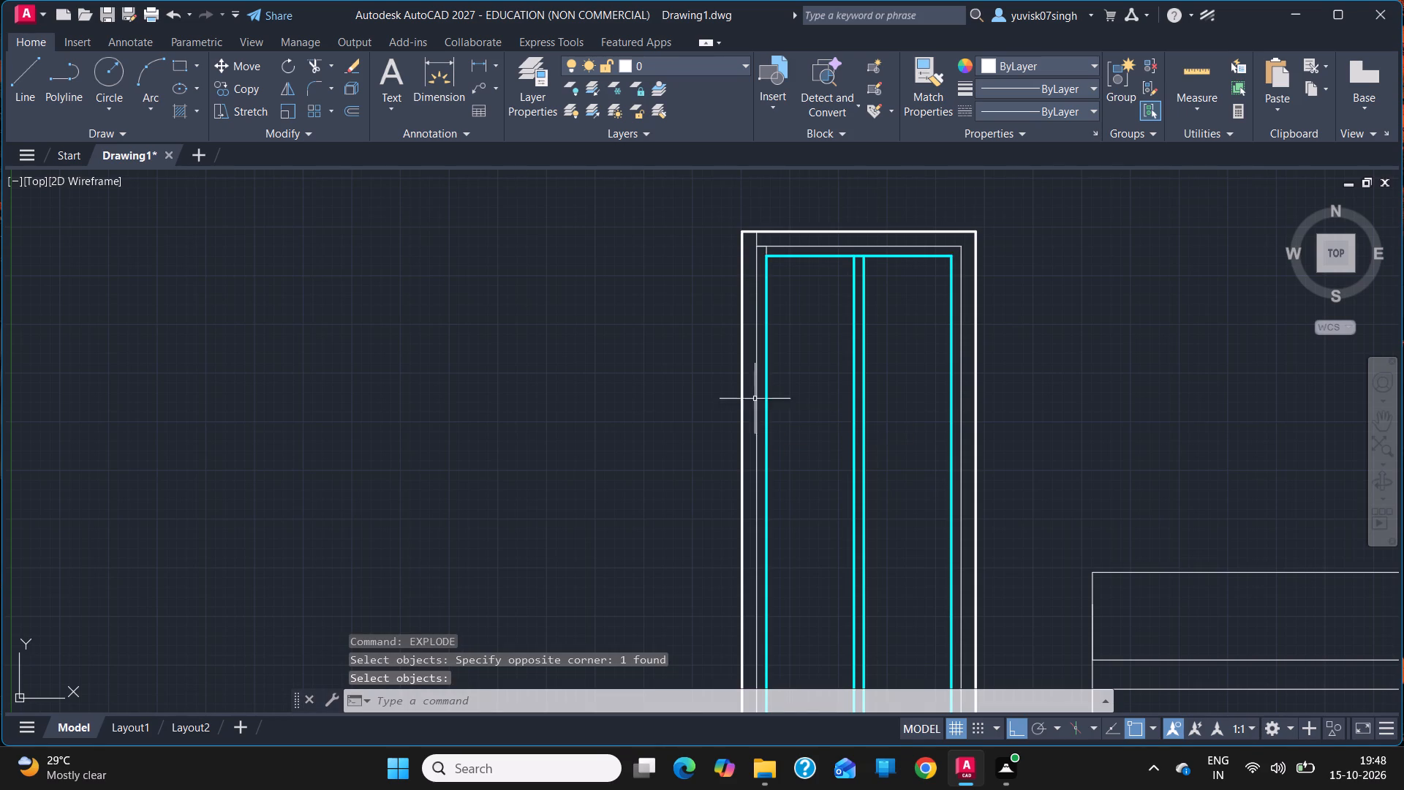
Divide the left vertical edge of the tall cyan frame into 8 equal segments.
click(164, 131)
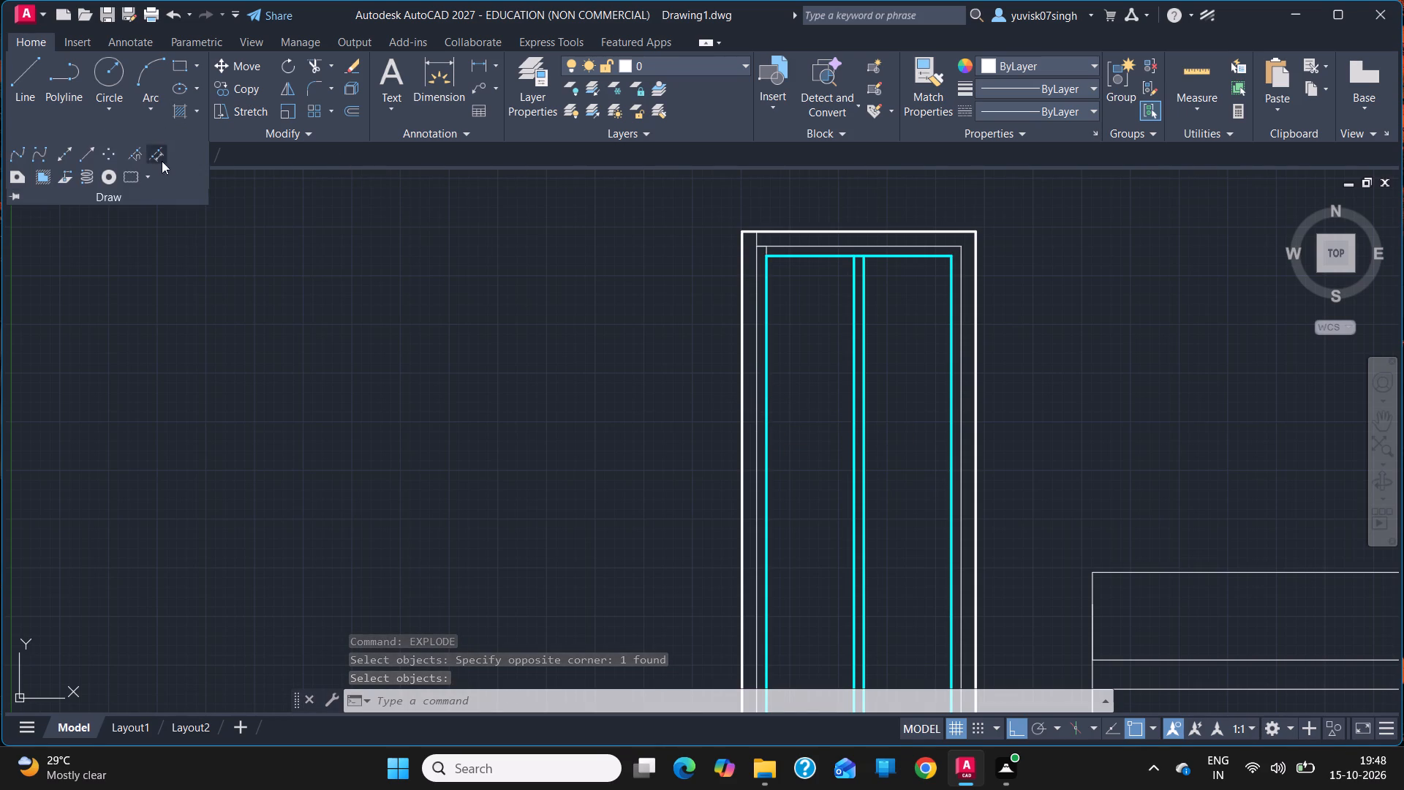
click(135, 162)
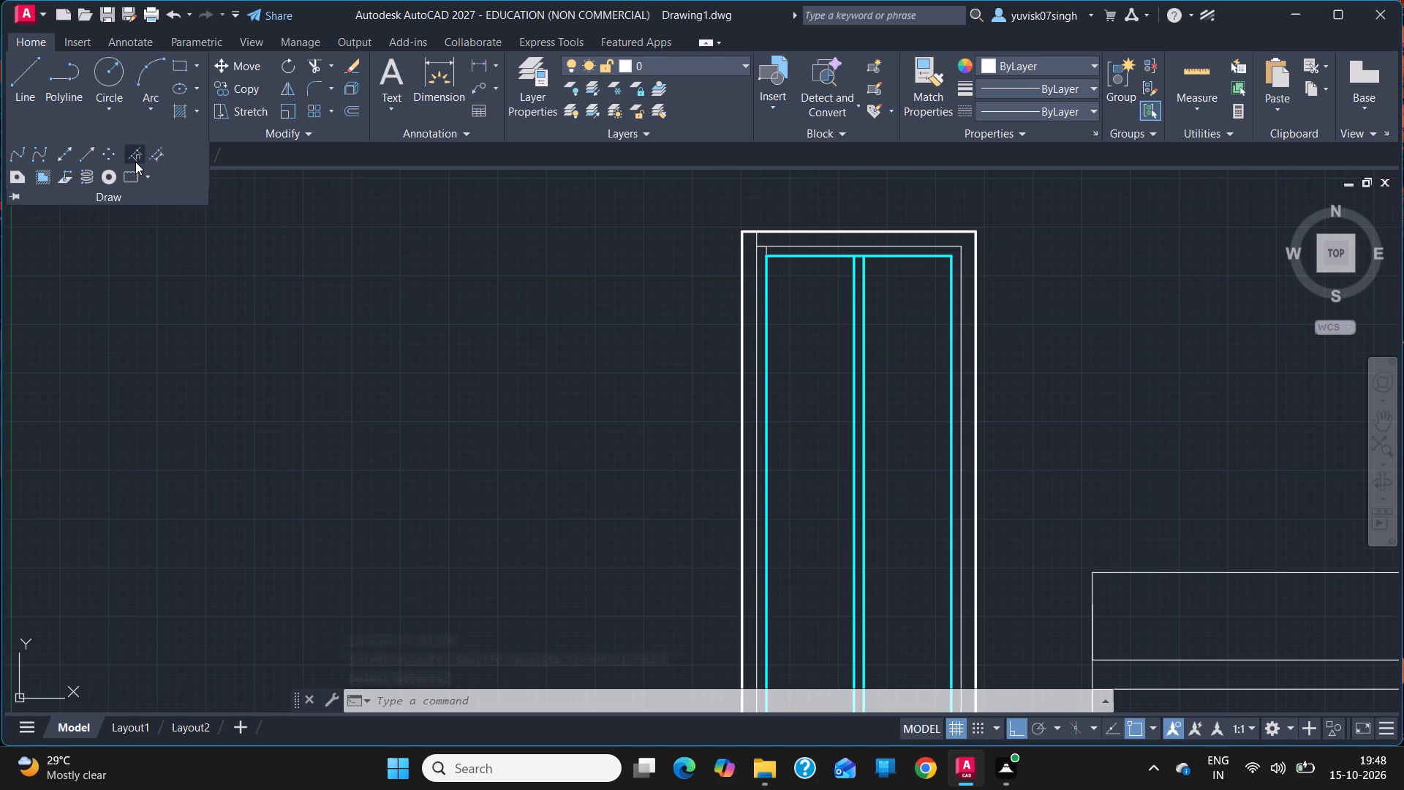
click(766, 392)
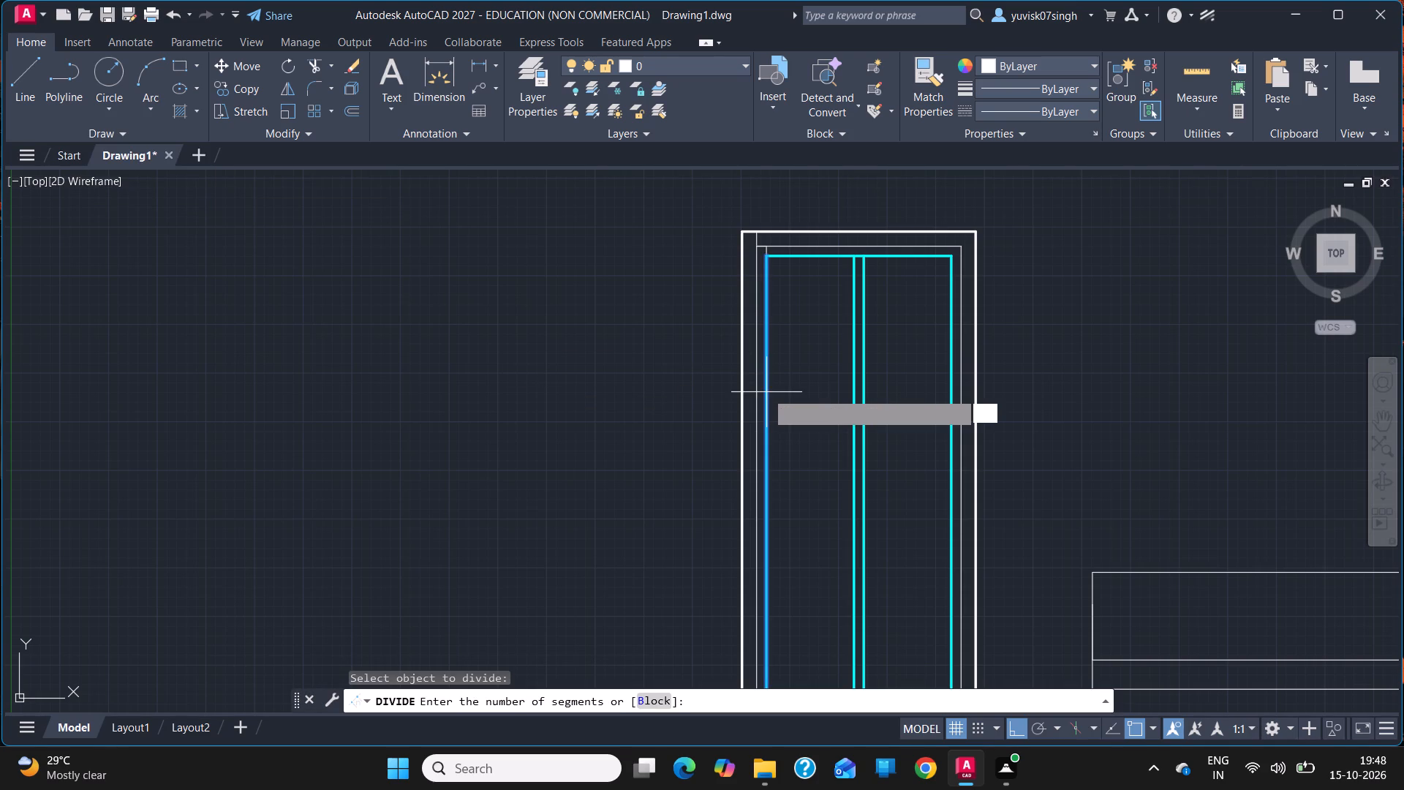
key(8)
key(Return)
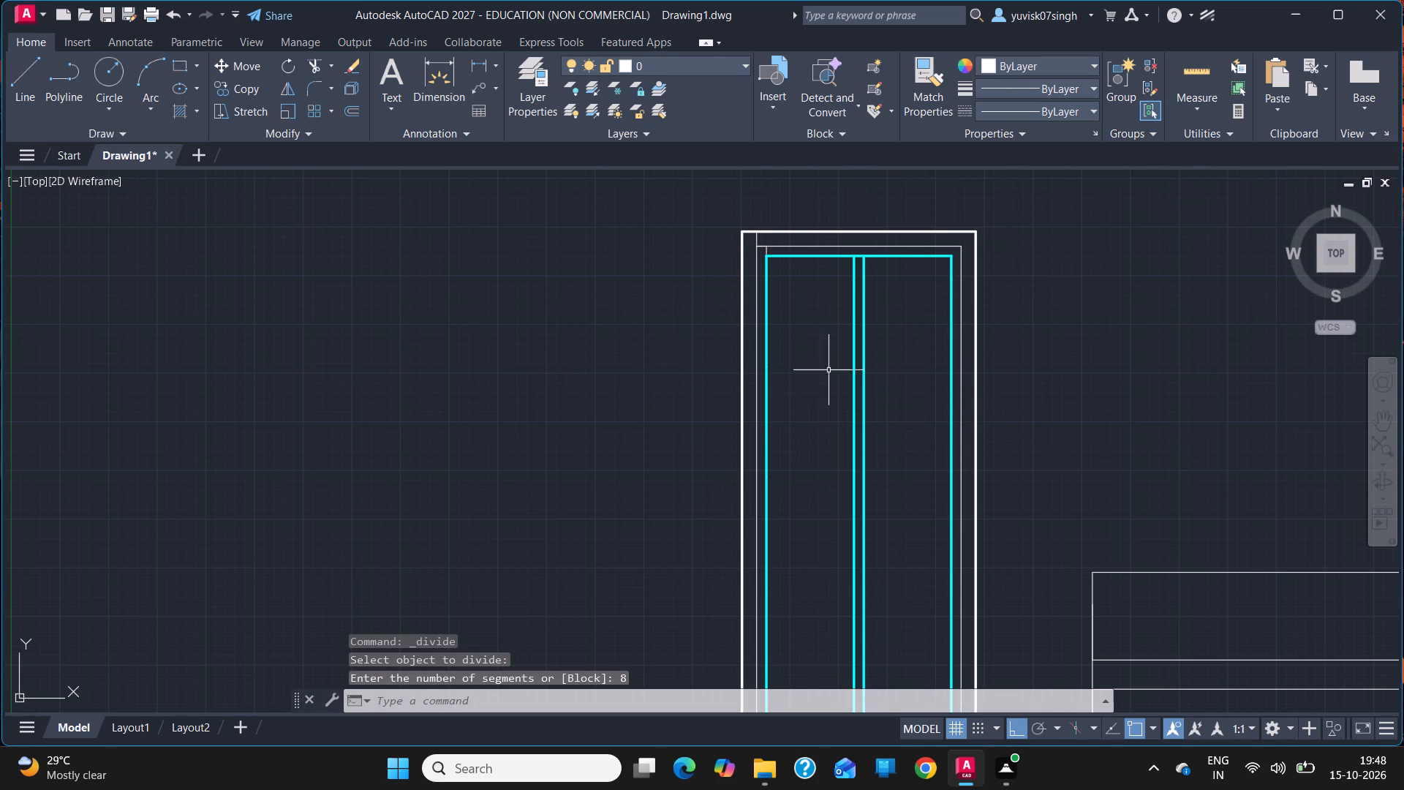
Draw three horizontal lines, each 950 long, across the tall cyan frame from its top three left-edge division points to the right edge.
click(33, 64)
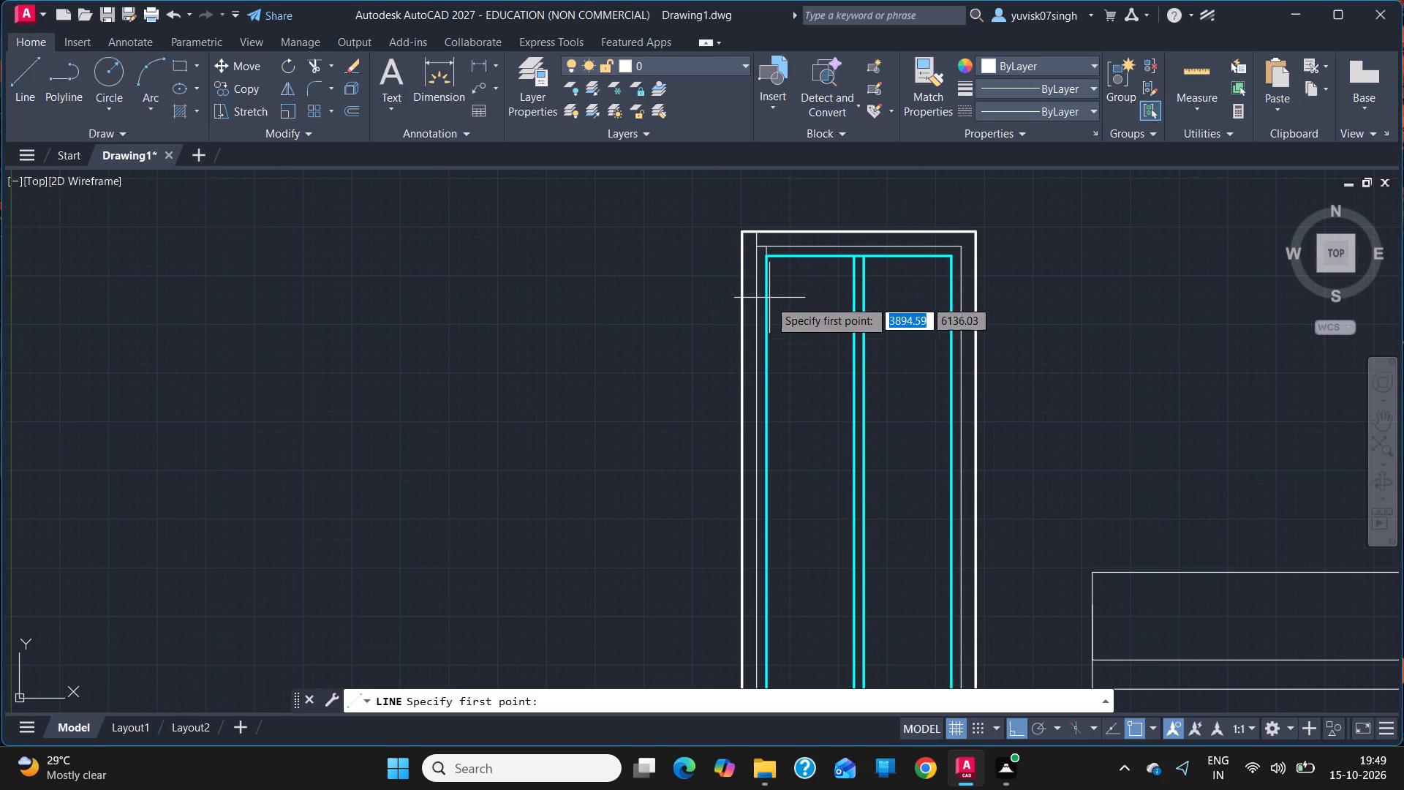
click(766, 367)
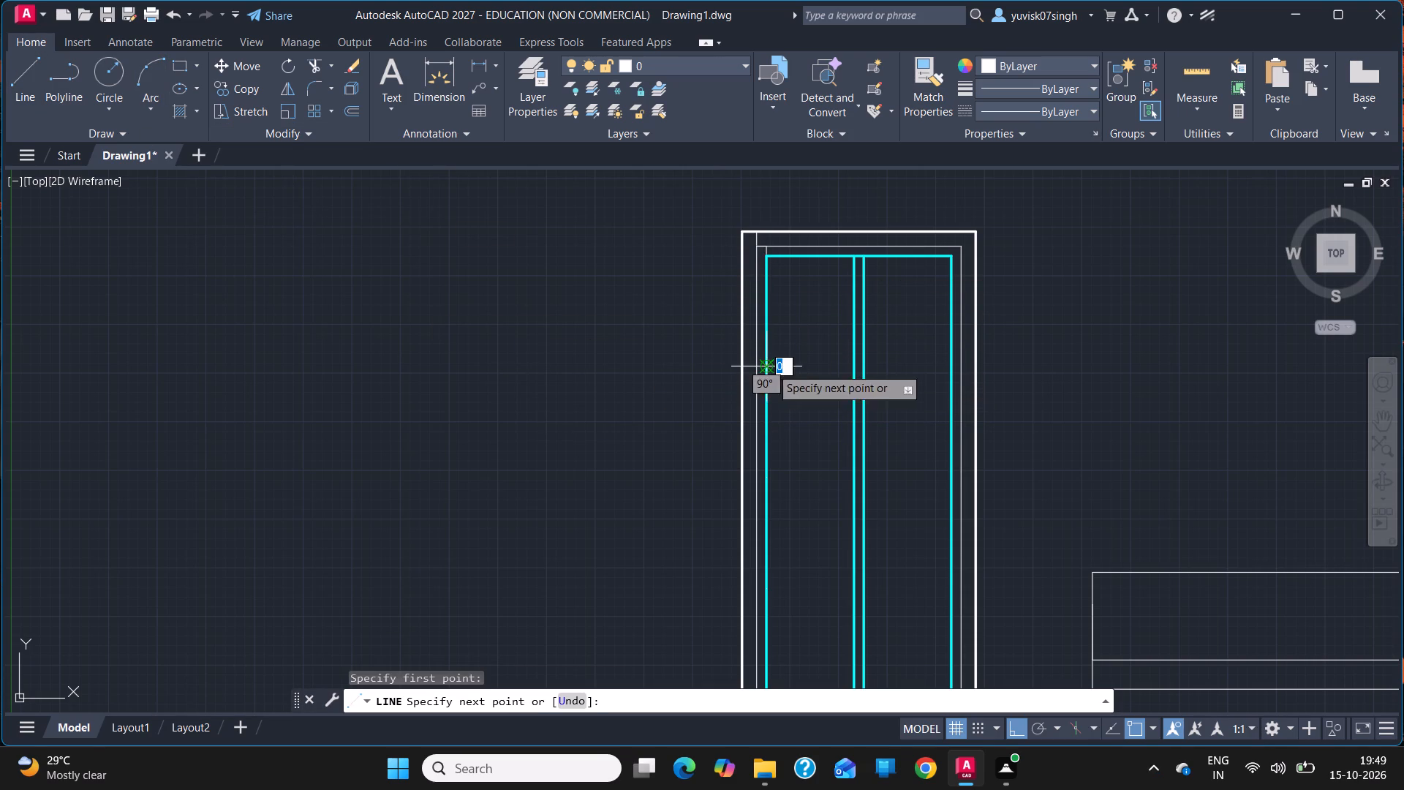
click(948, 369)
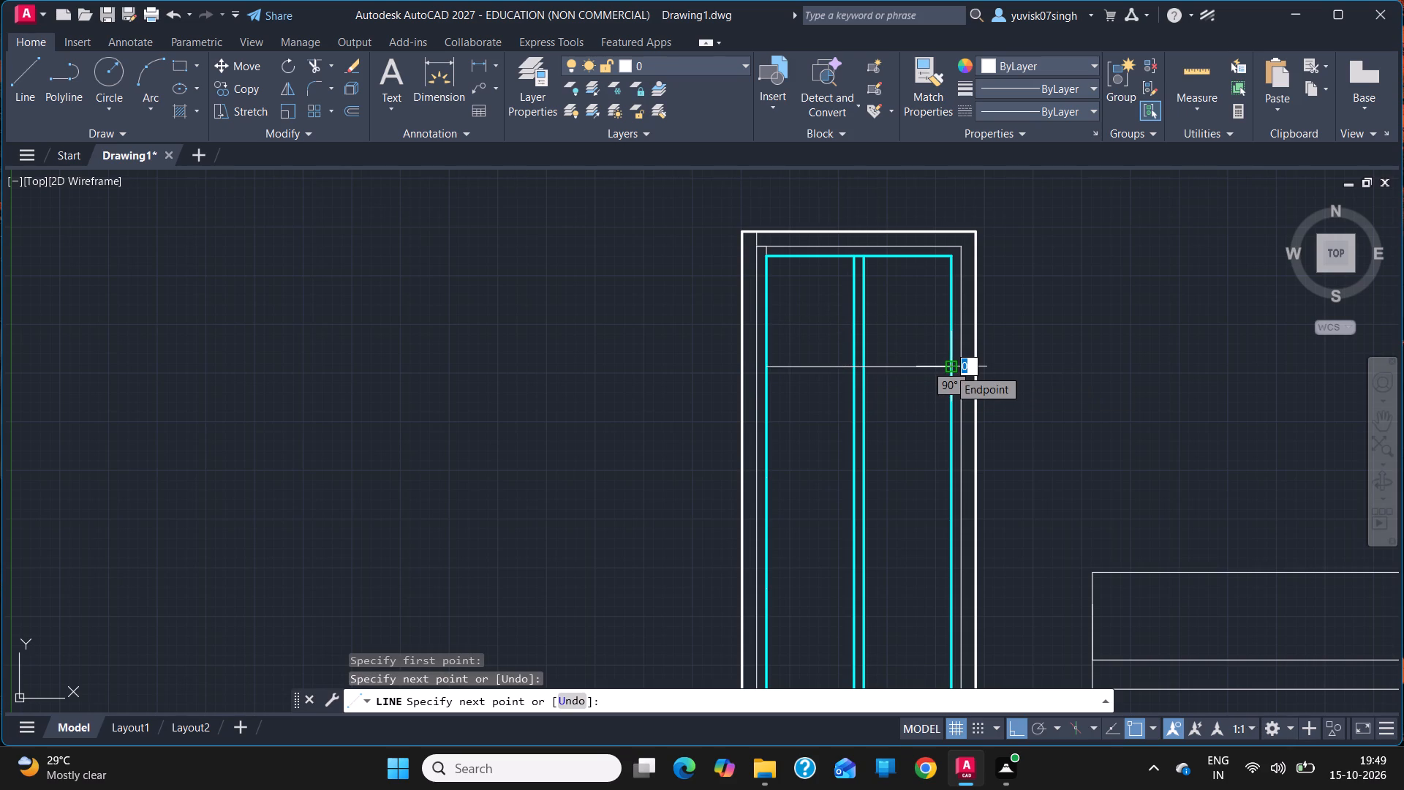
key(Escape)
right_click(461, 370)
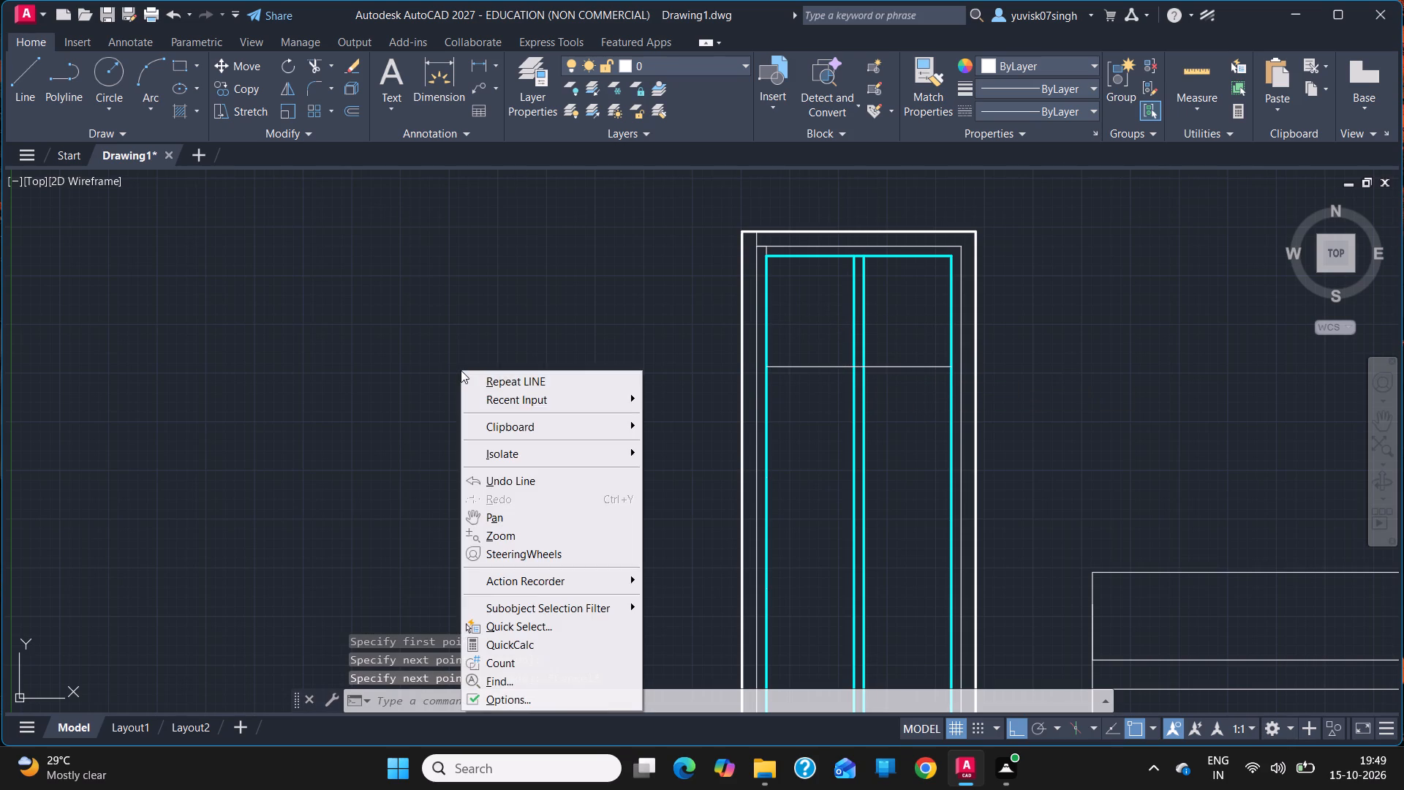
click(503, 374)
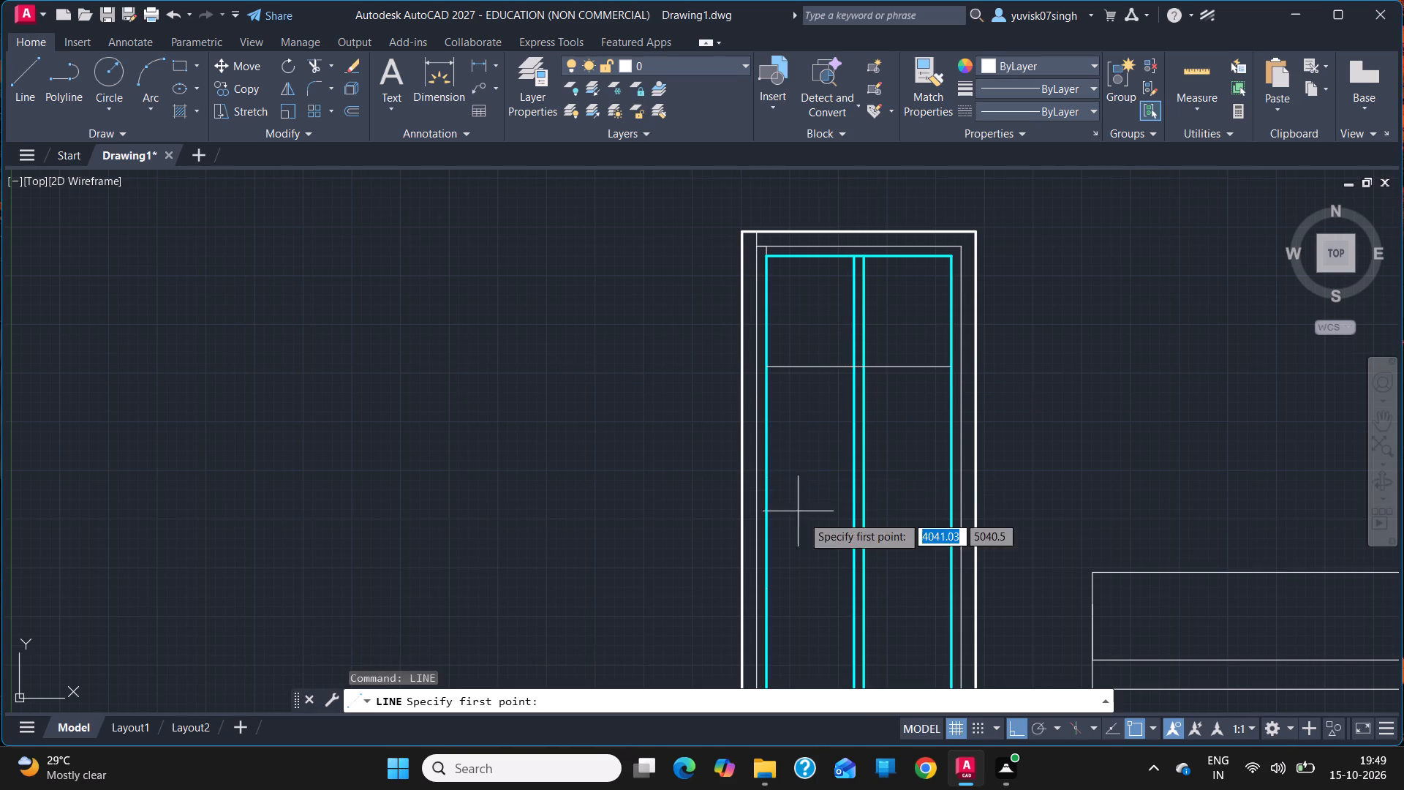
click(766, 481)
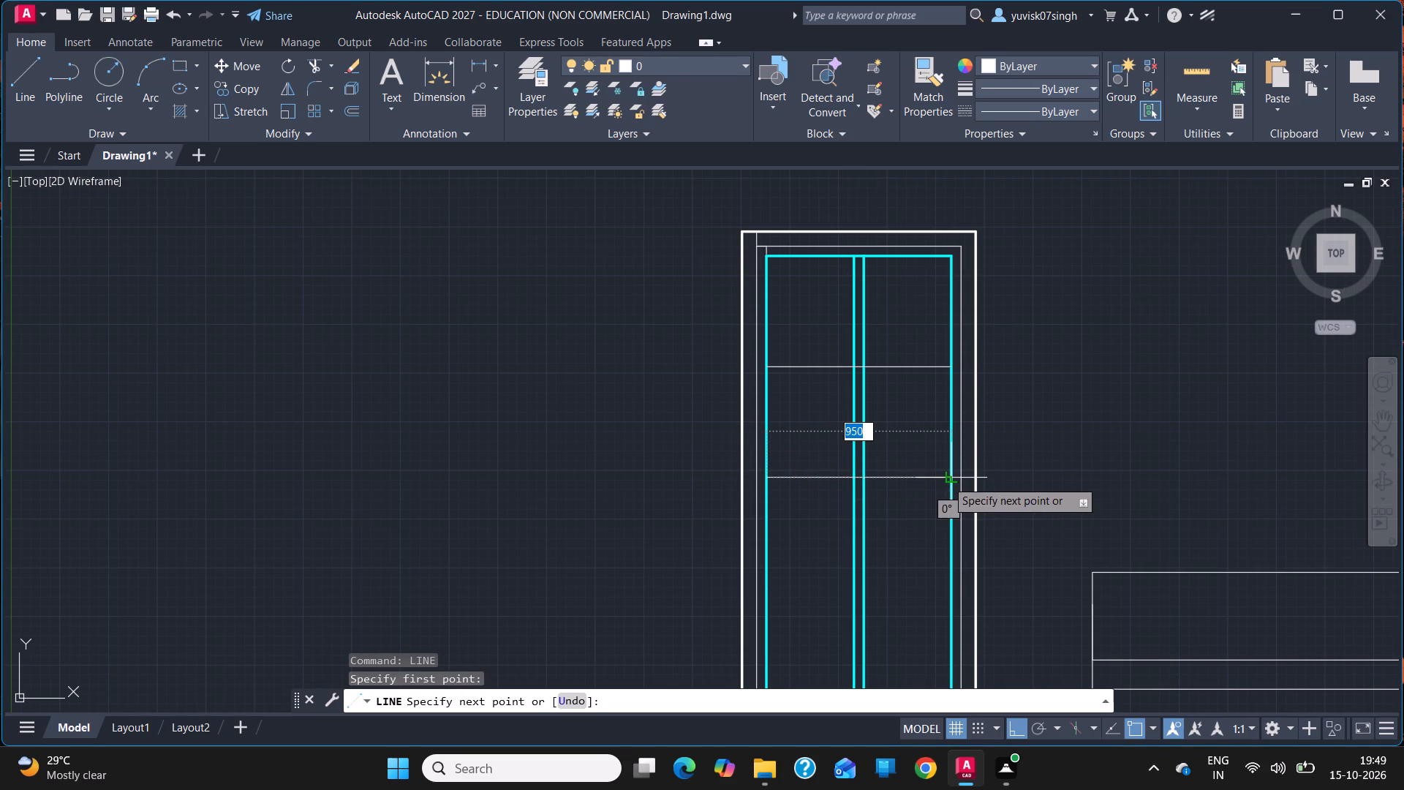
click(946, 478)
key(Escape)
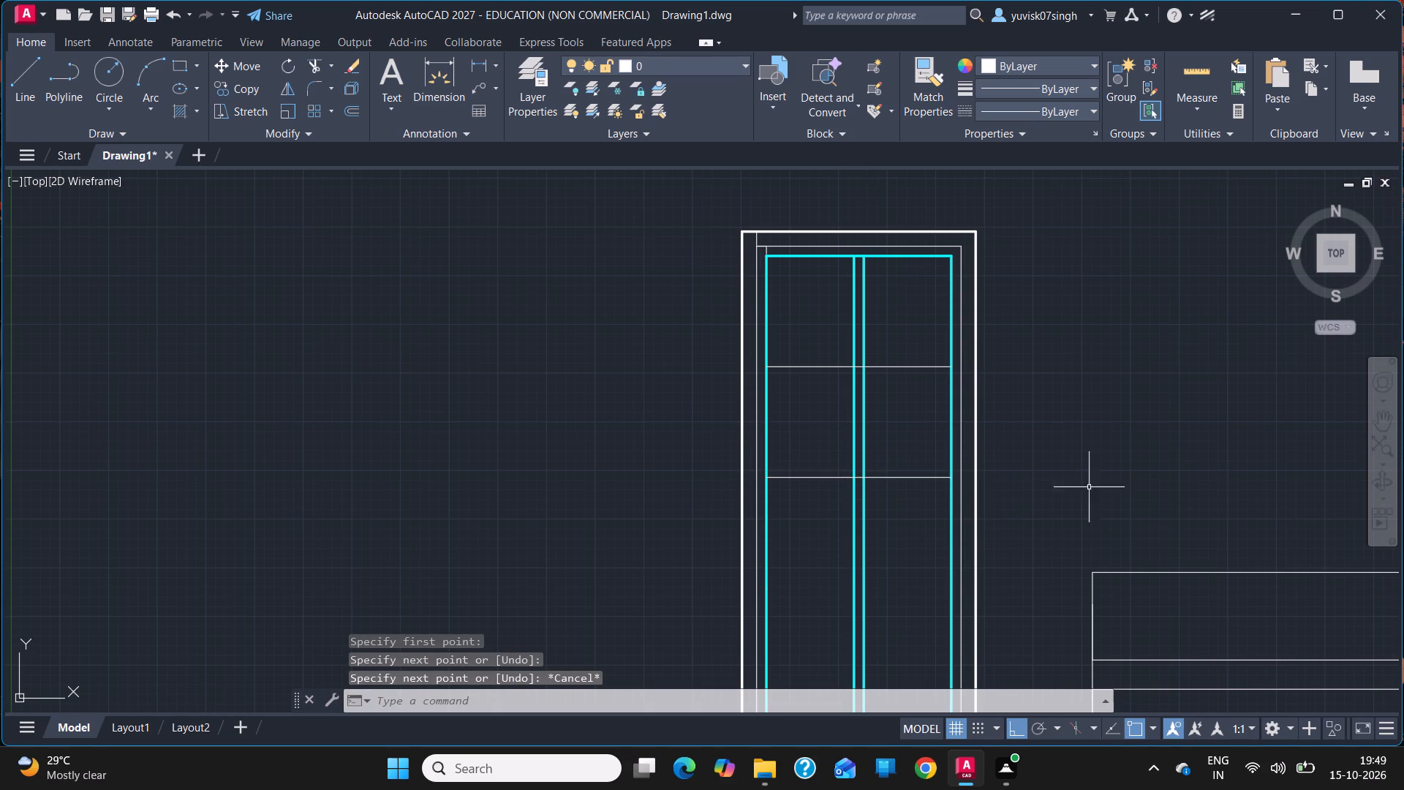
right_click(922, 518)
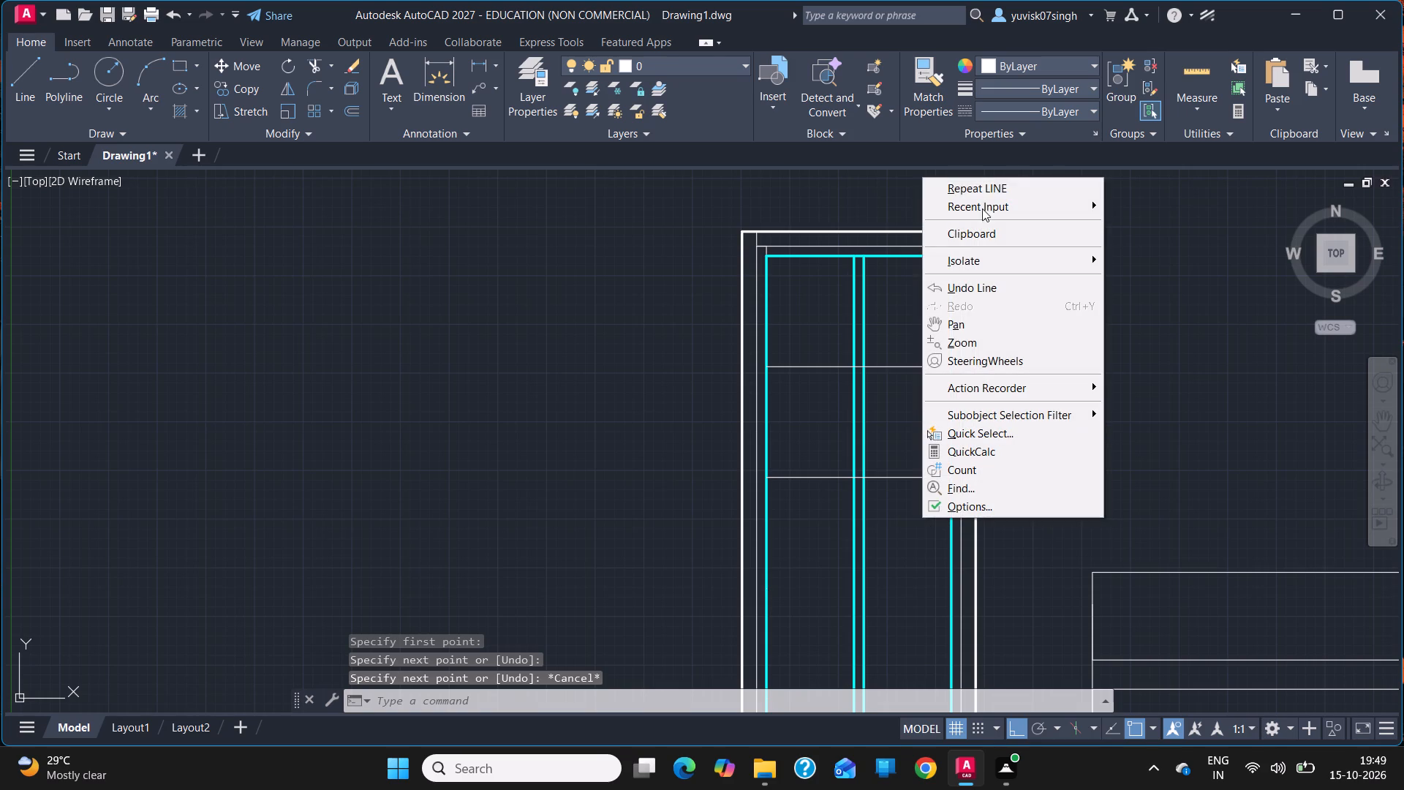
click(991, 185)
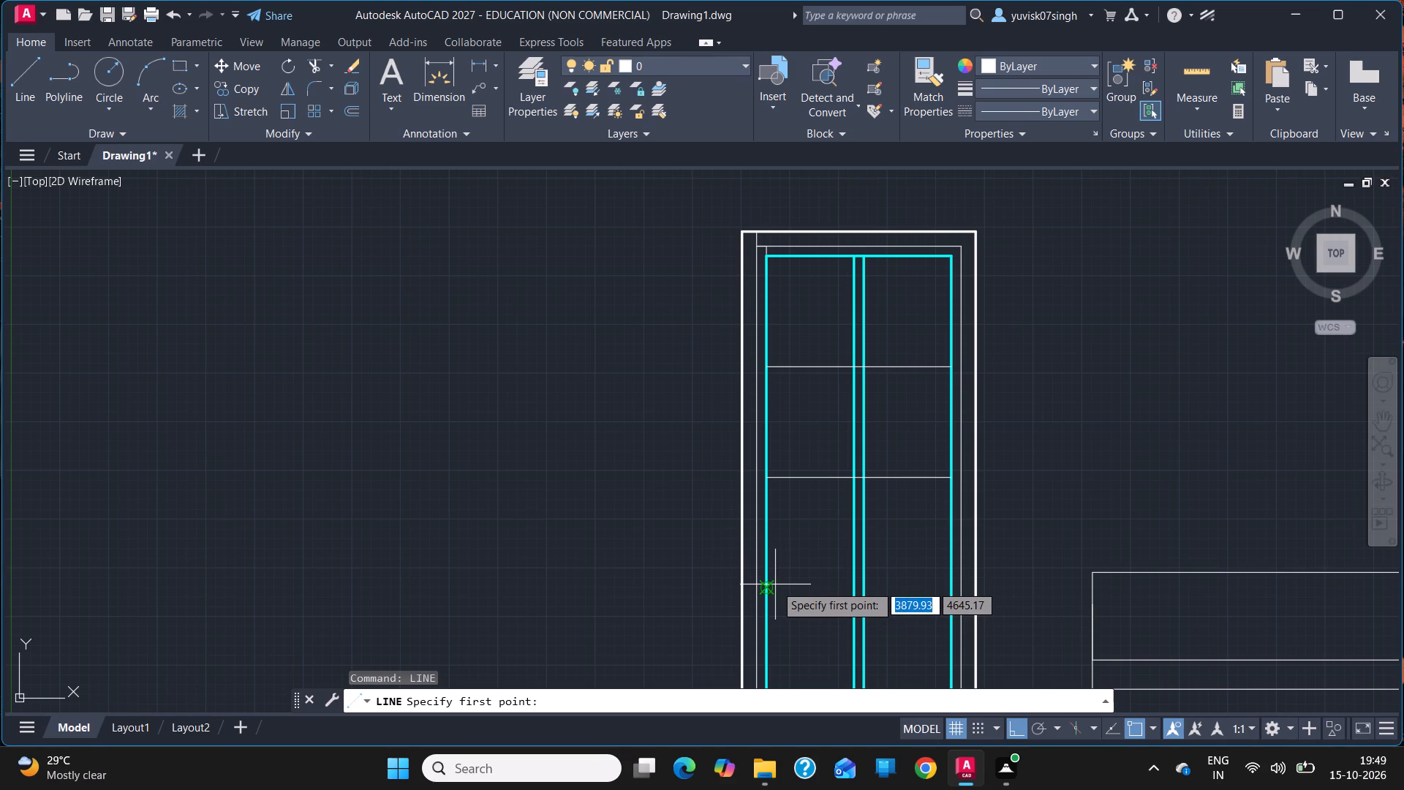
click(771, 584)
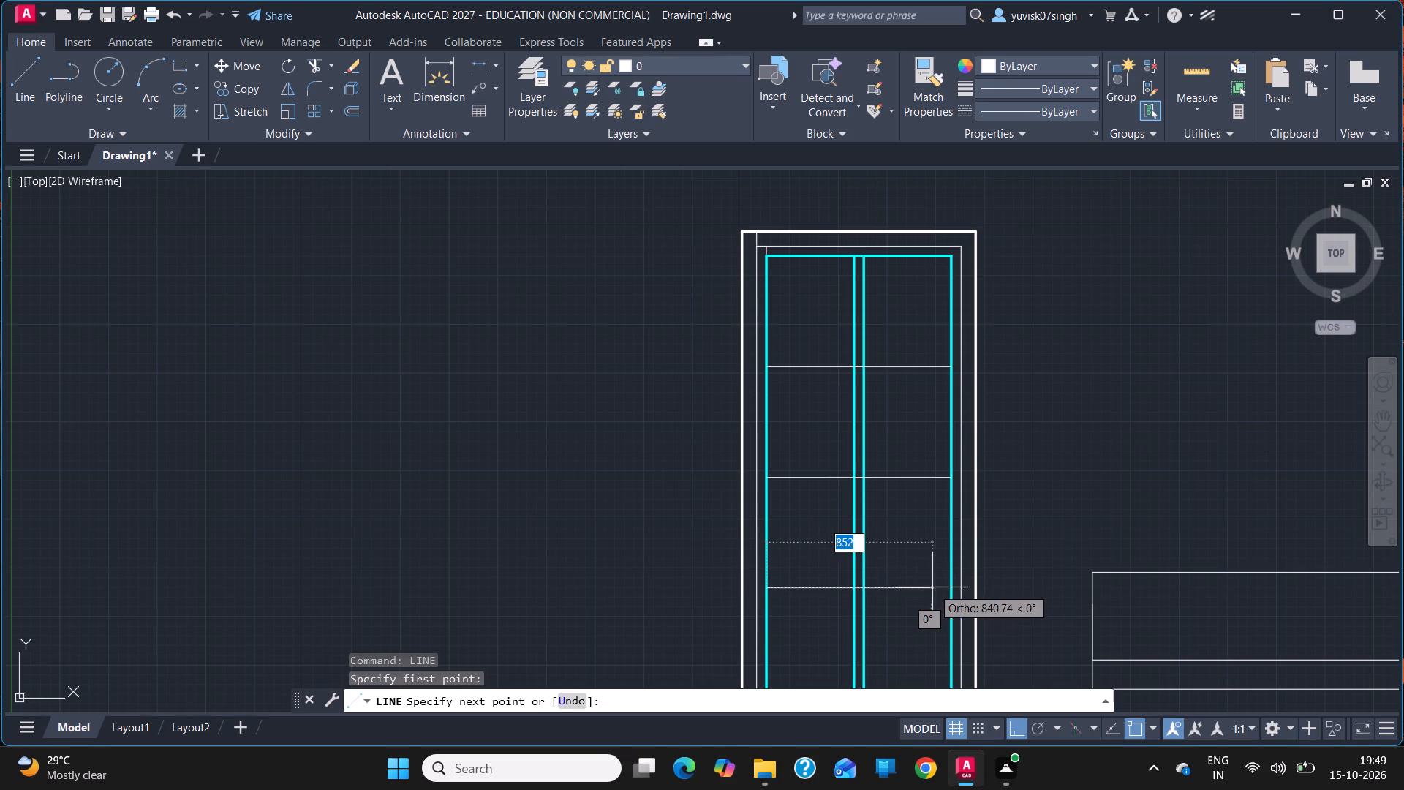
click(950, 587)
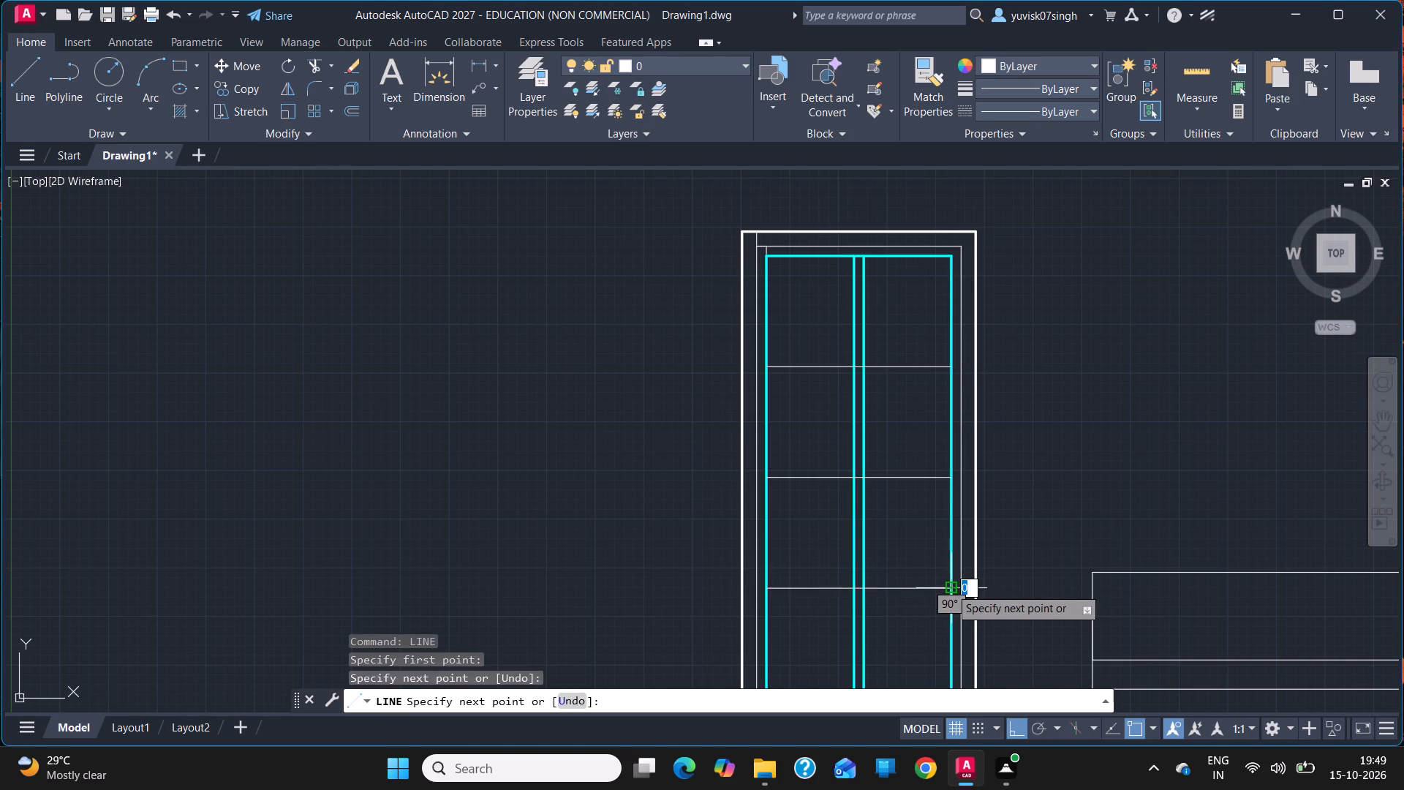
key(Return)
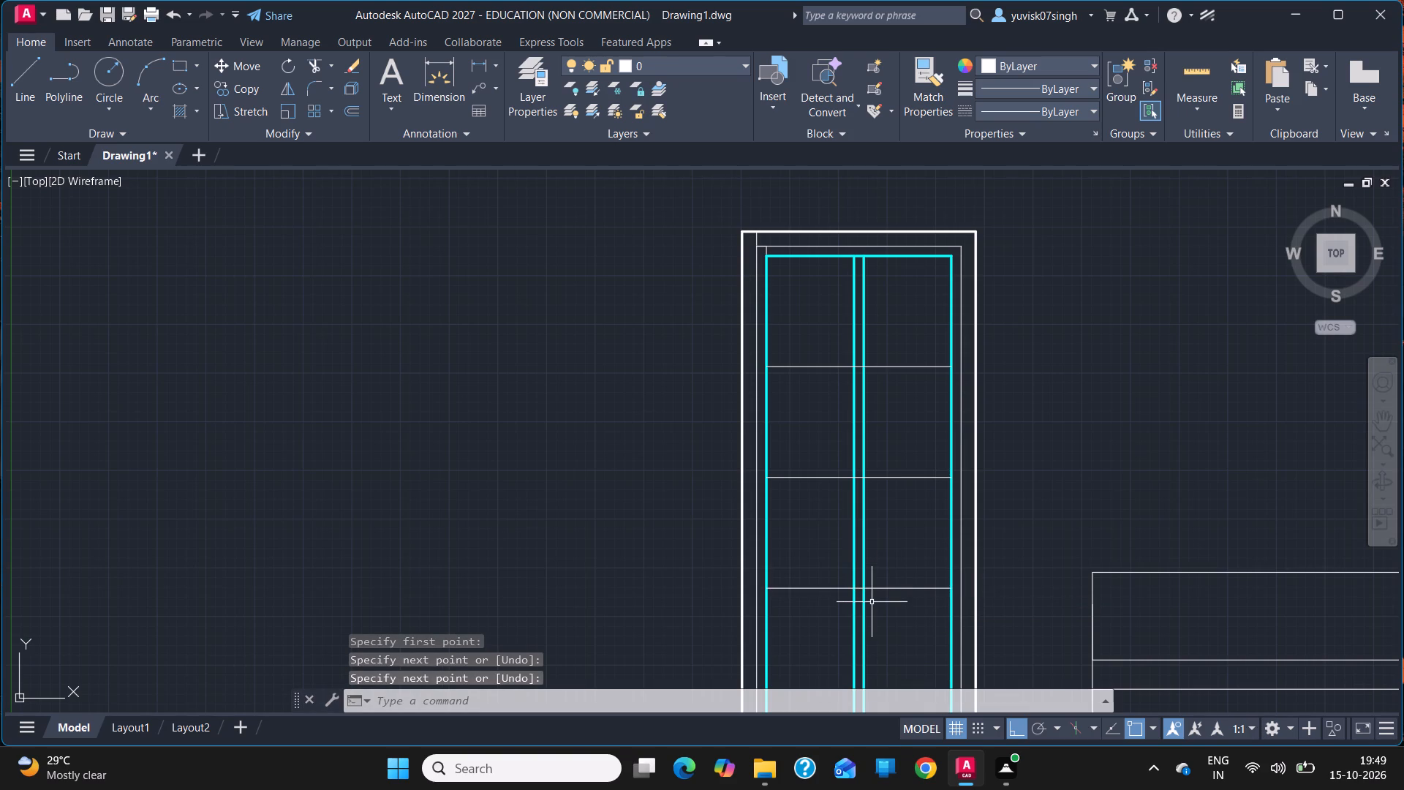
Draw three more 950-long horizontal lines across the tall cyan frame from the fourth, fifth and sixth division points down.
click(1379, 426)
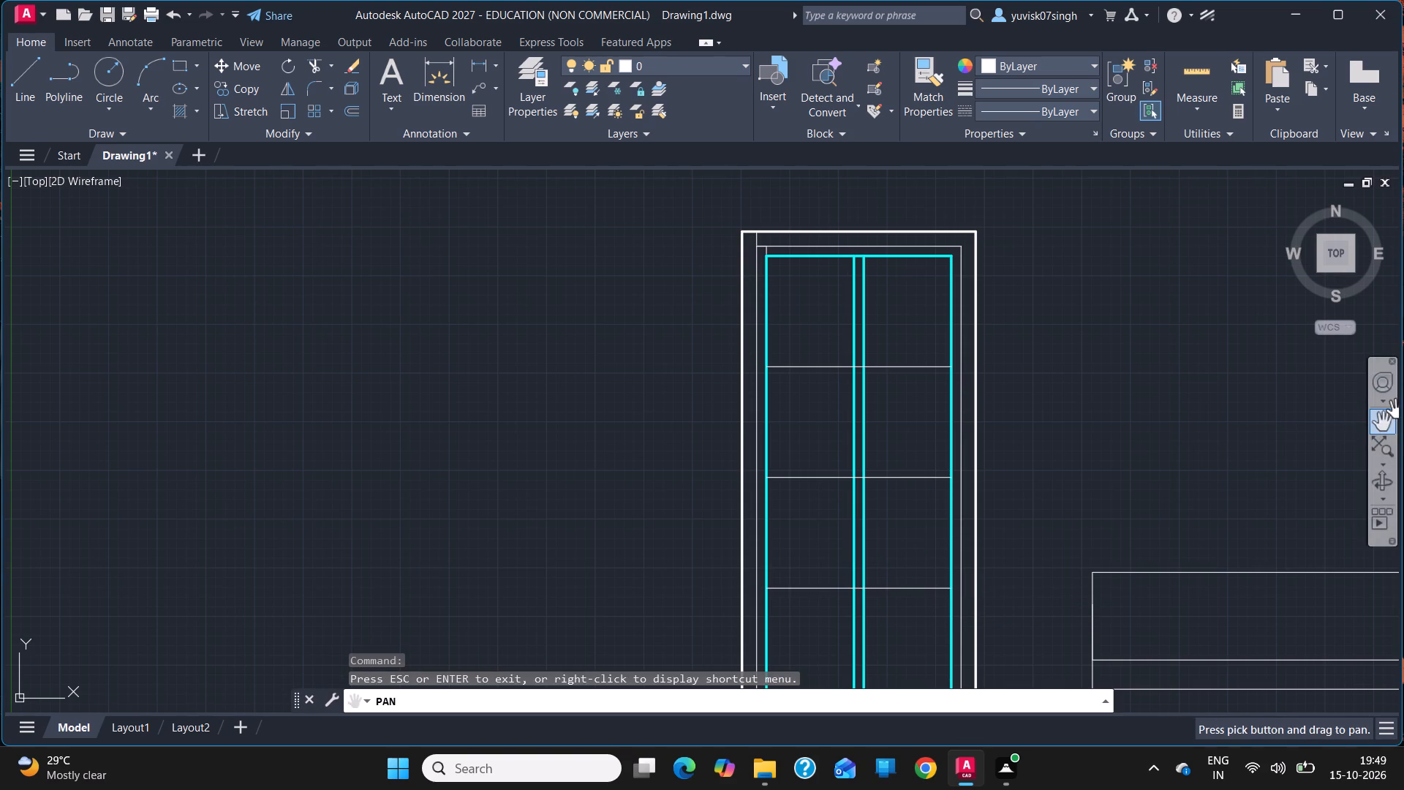
drag(1122, 494, 1119, 280)
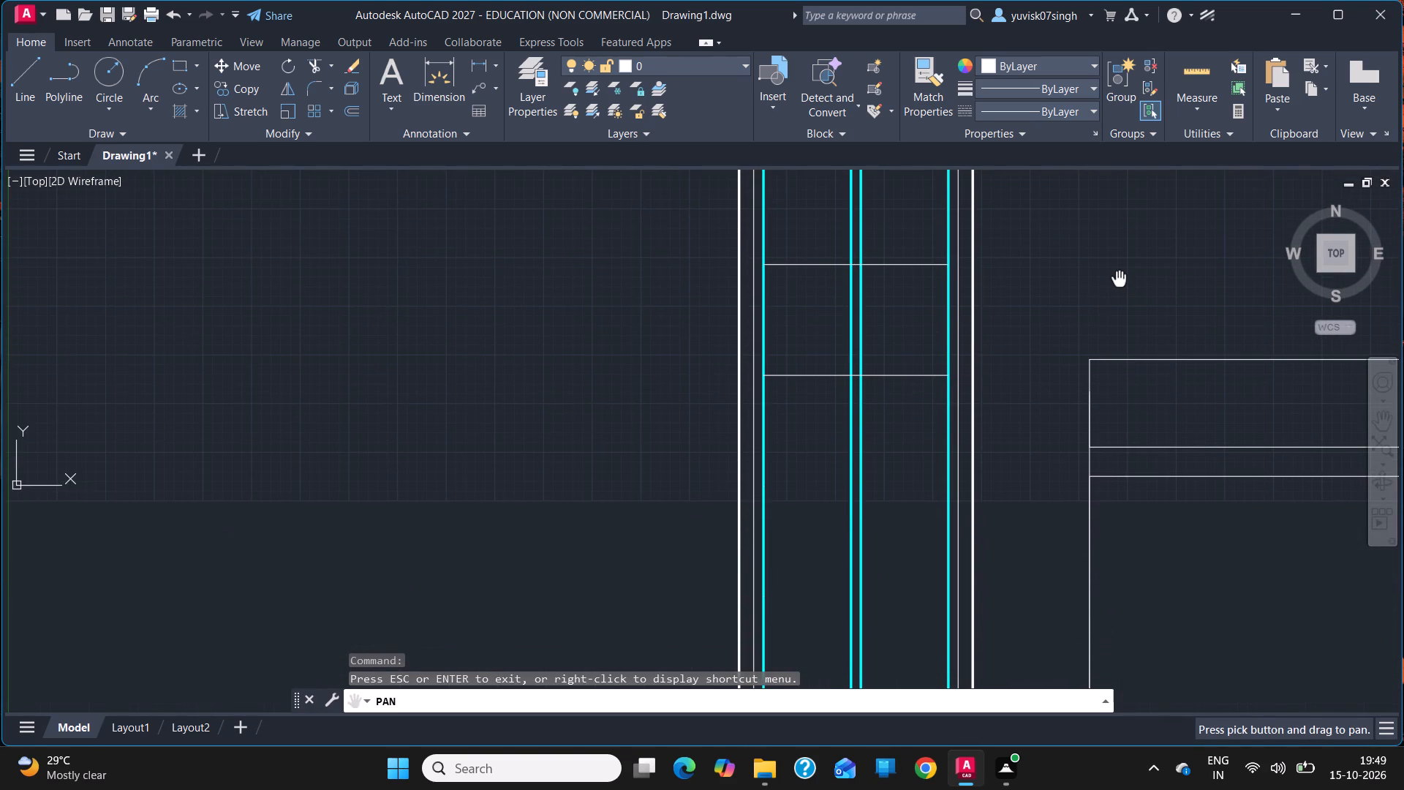
drag(1057, 405, 1055, 323)
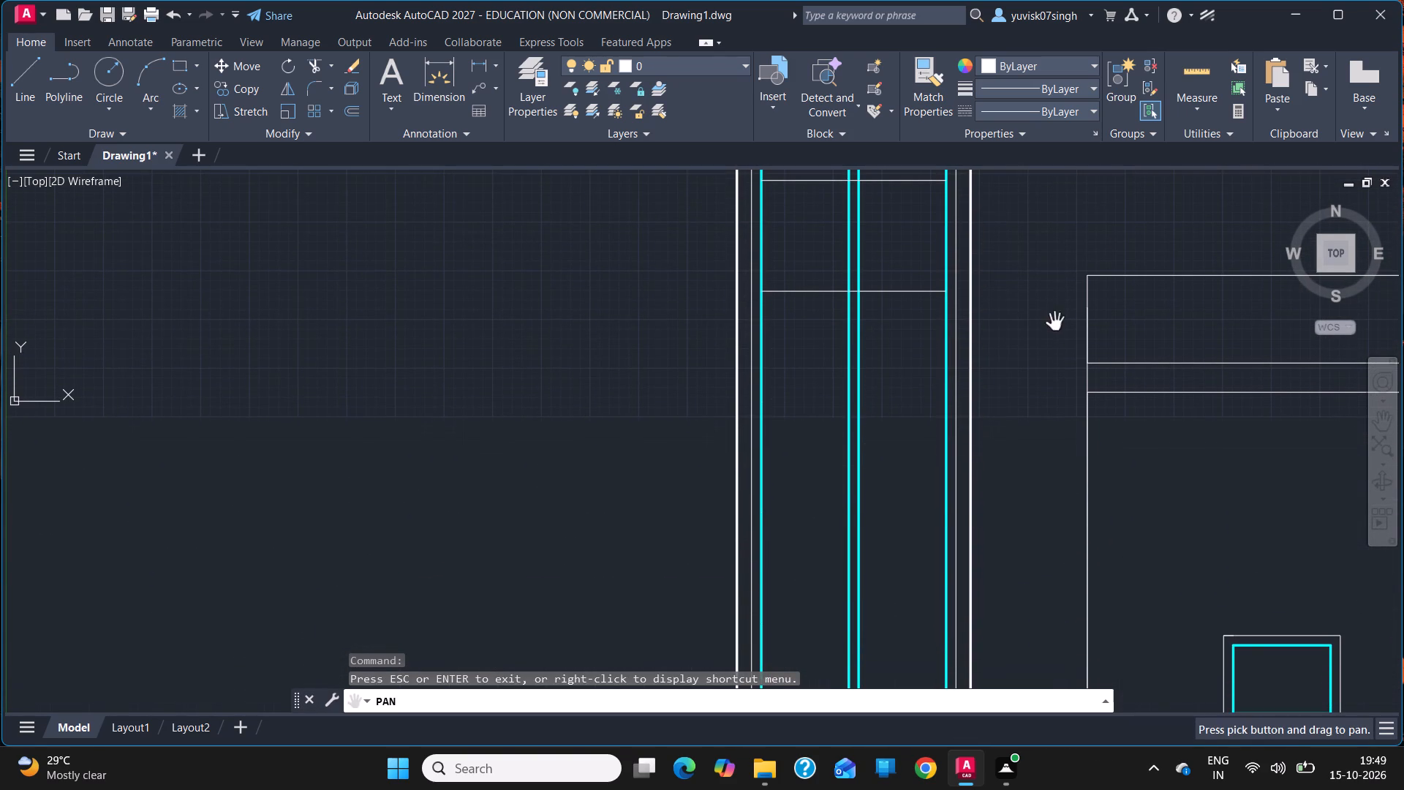
key(Escape)
click(37, 73)
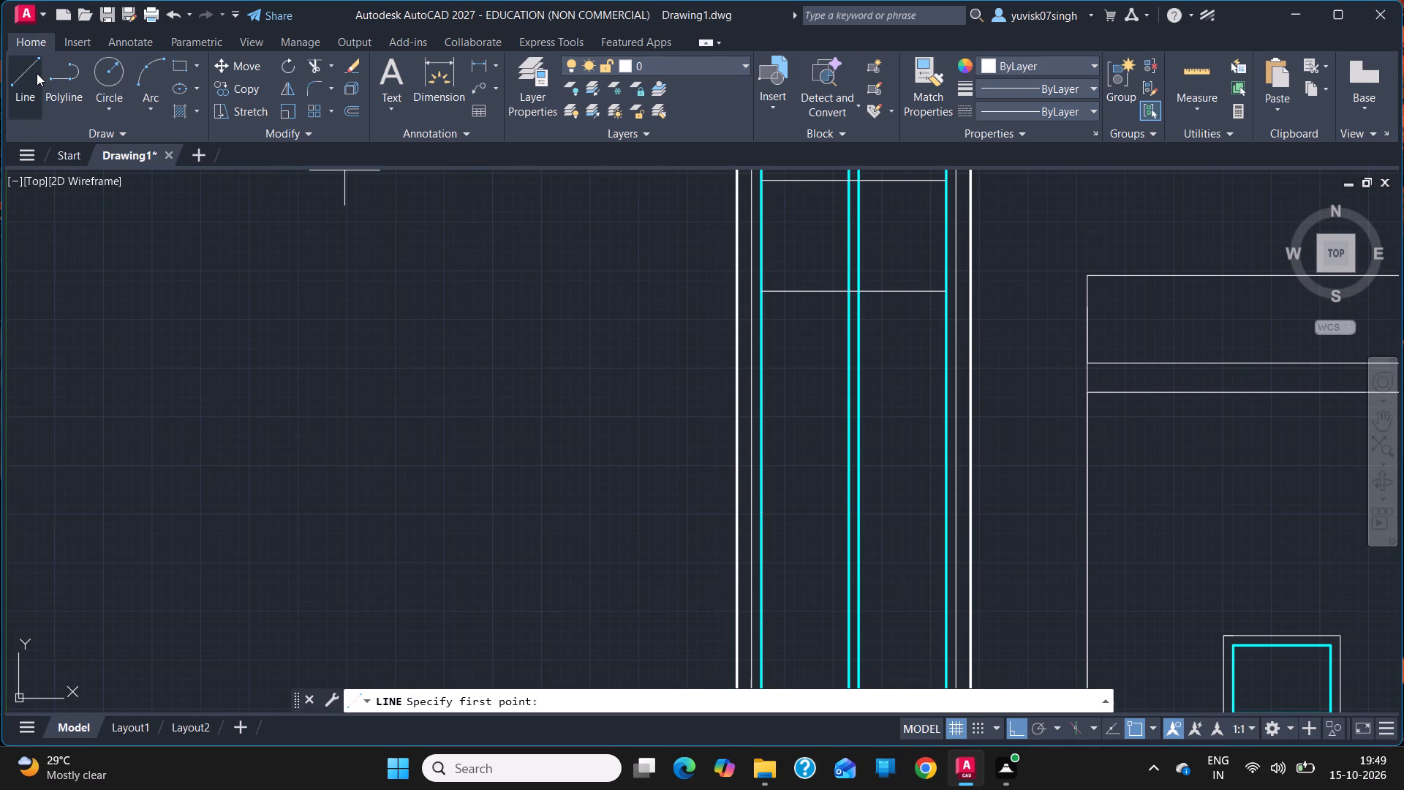
click(761, 401)
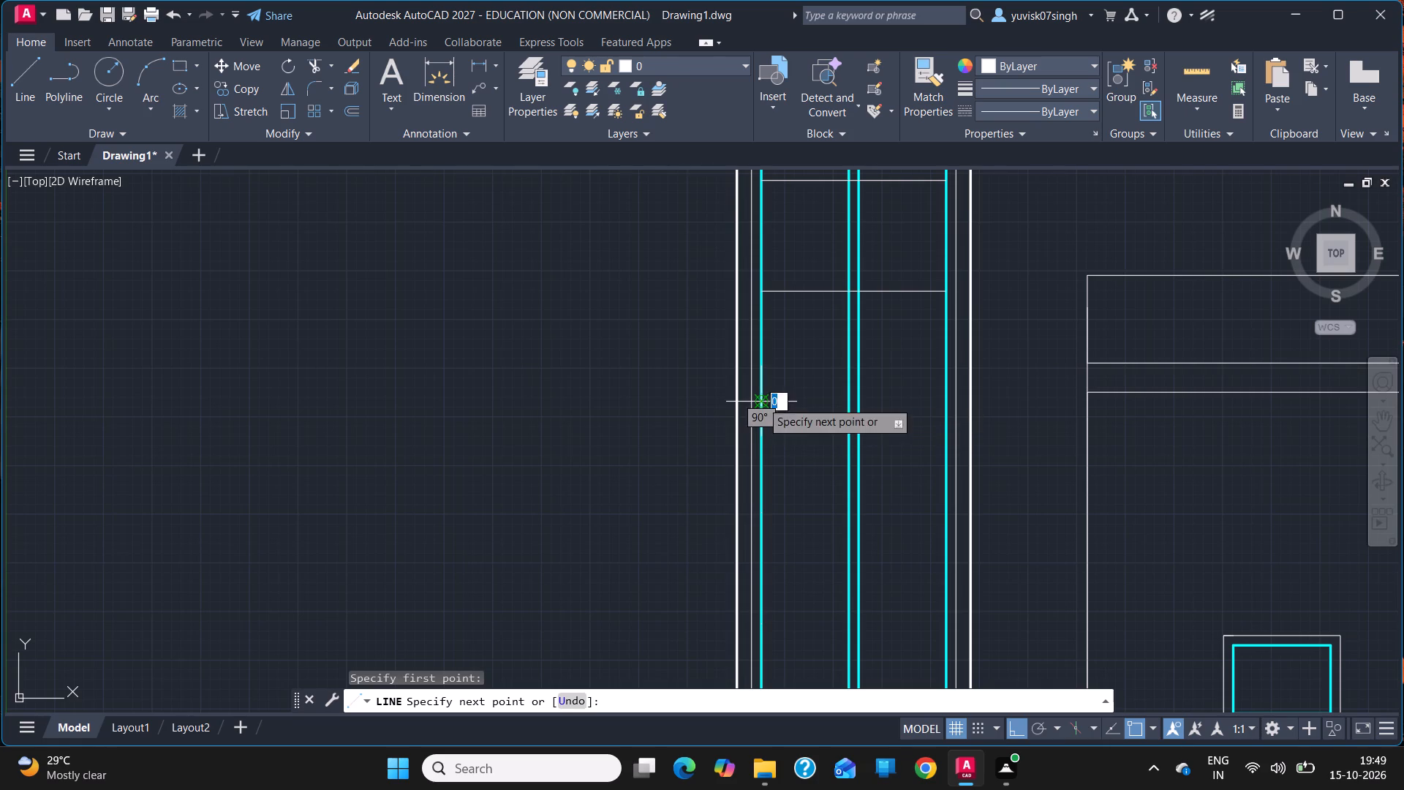
click(942, 406)
key(Return)
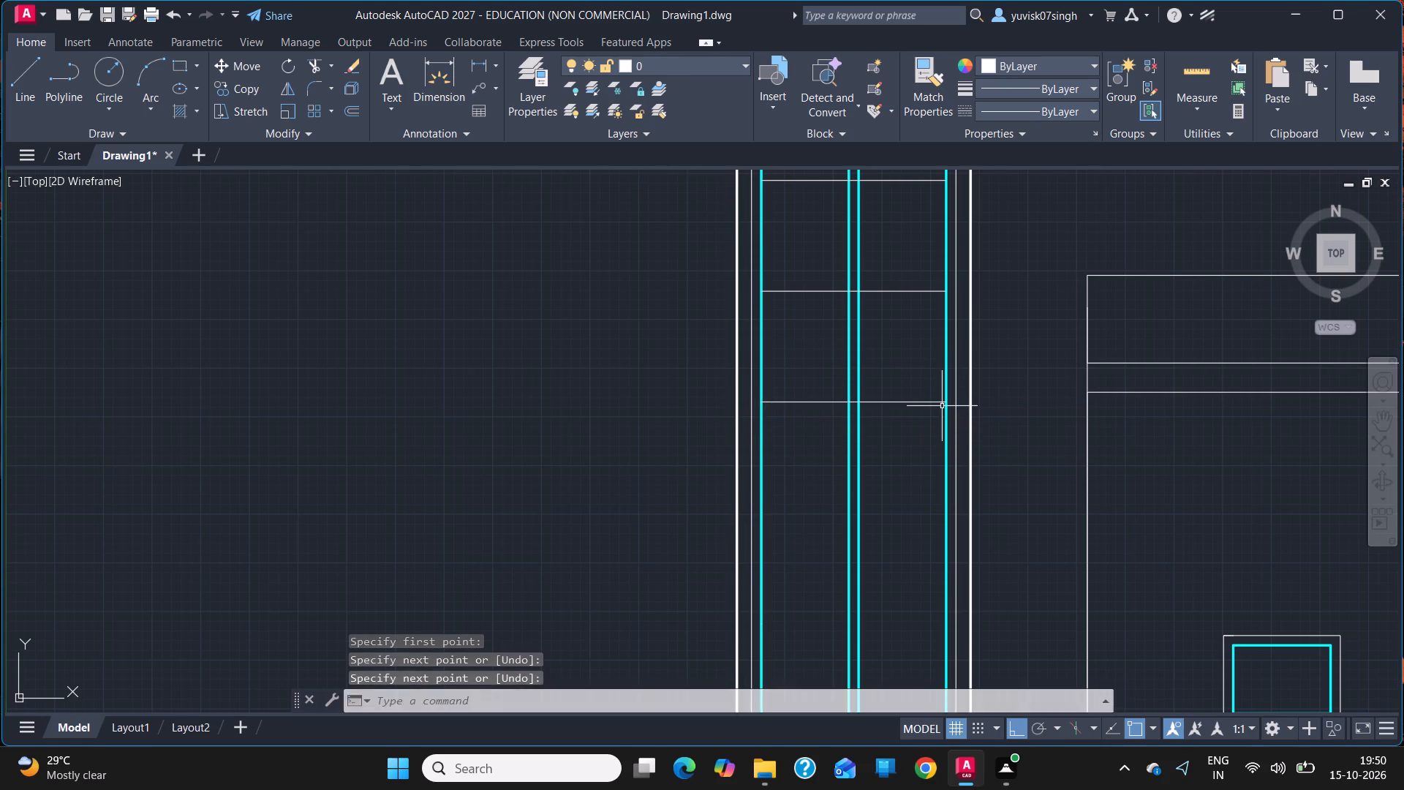
key(Return)
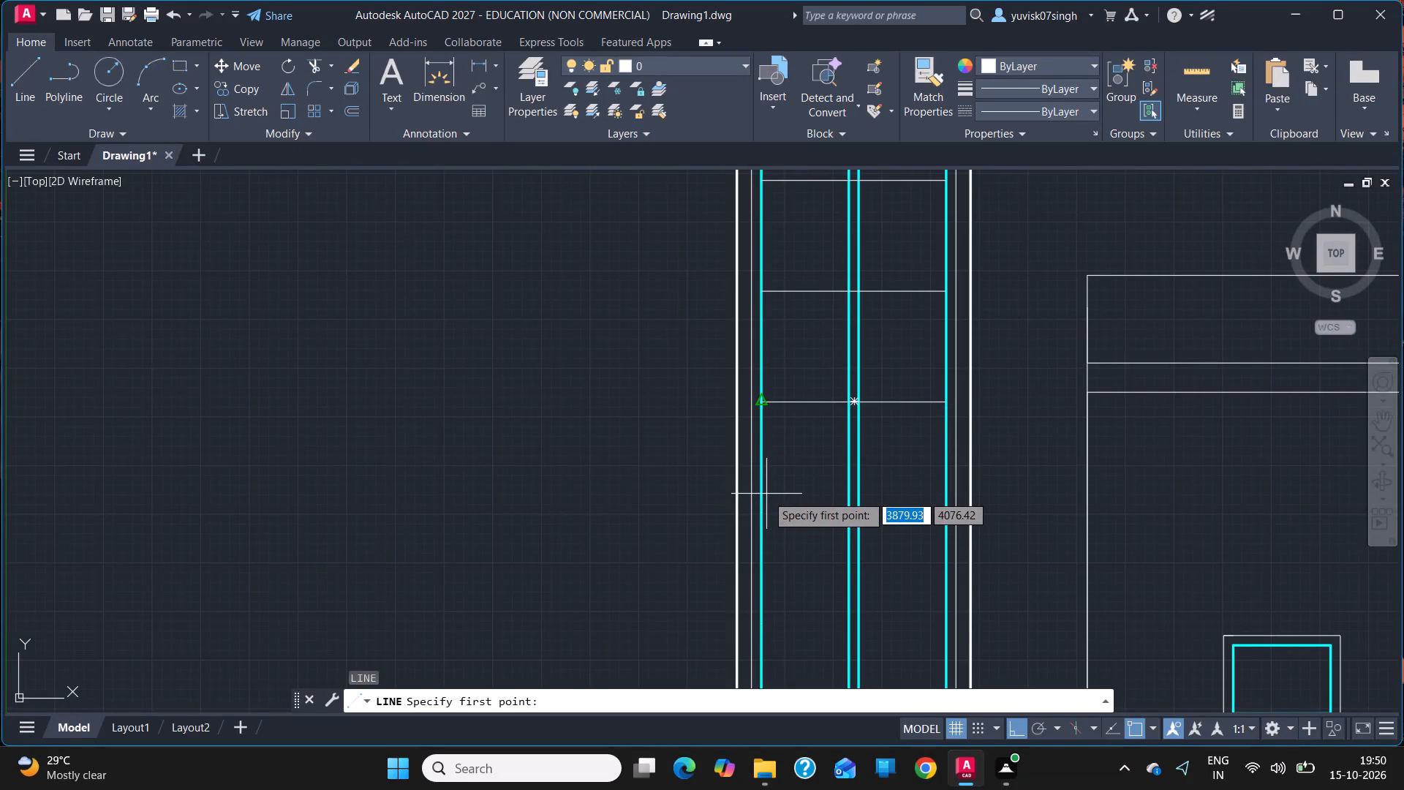
click(763, 514)
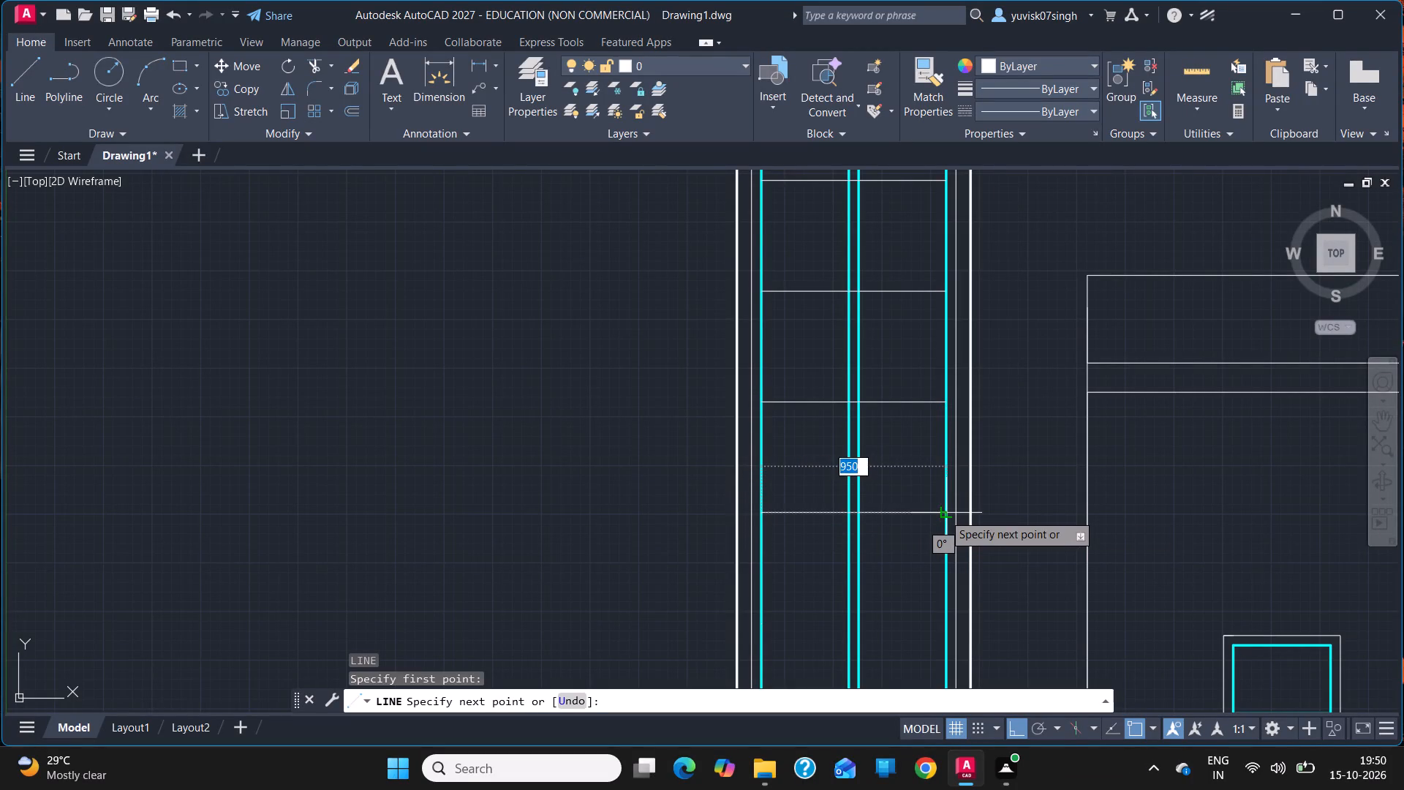
click(943, 513)
key(Return)
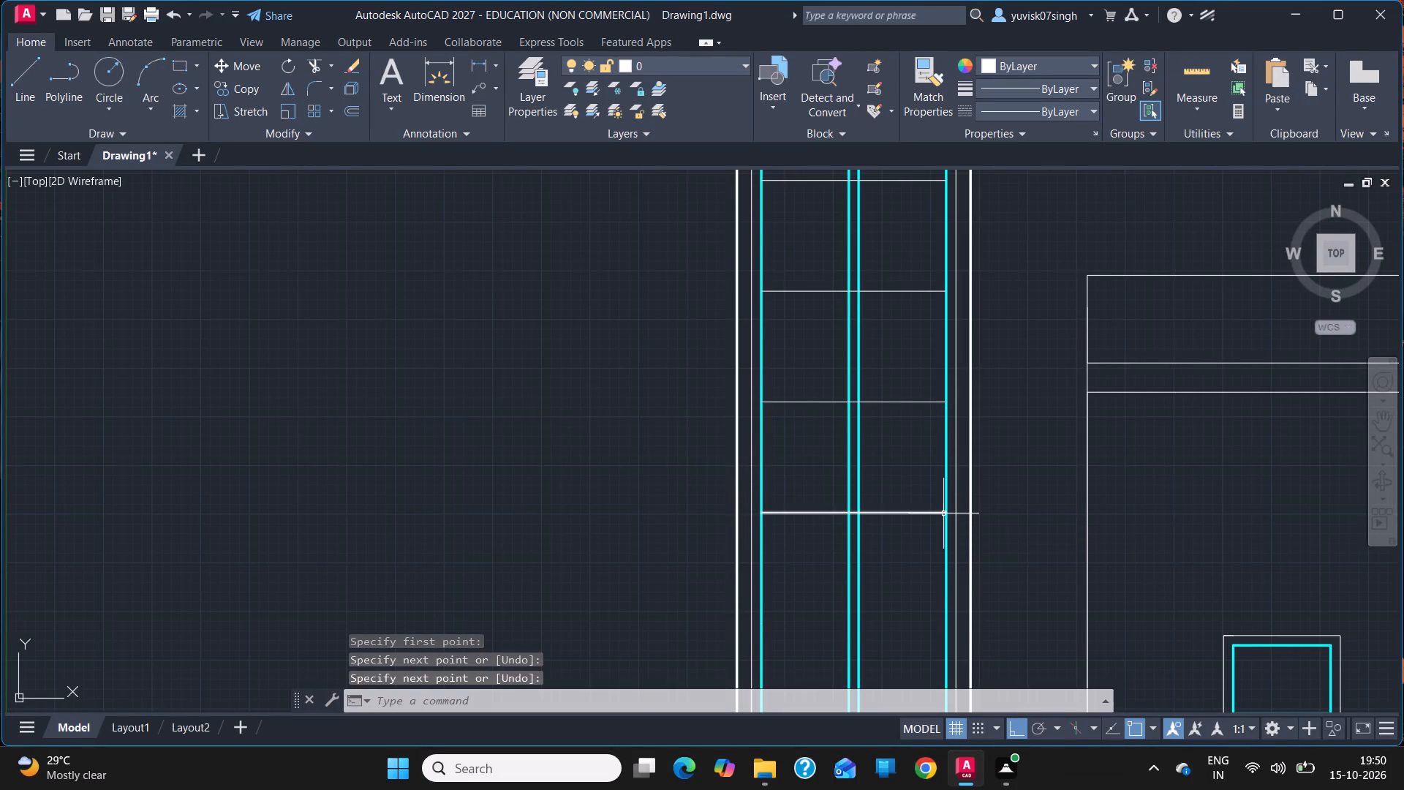
key(Return)
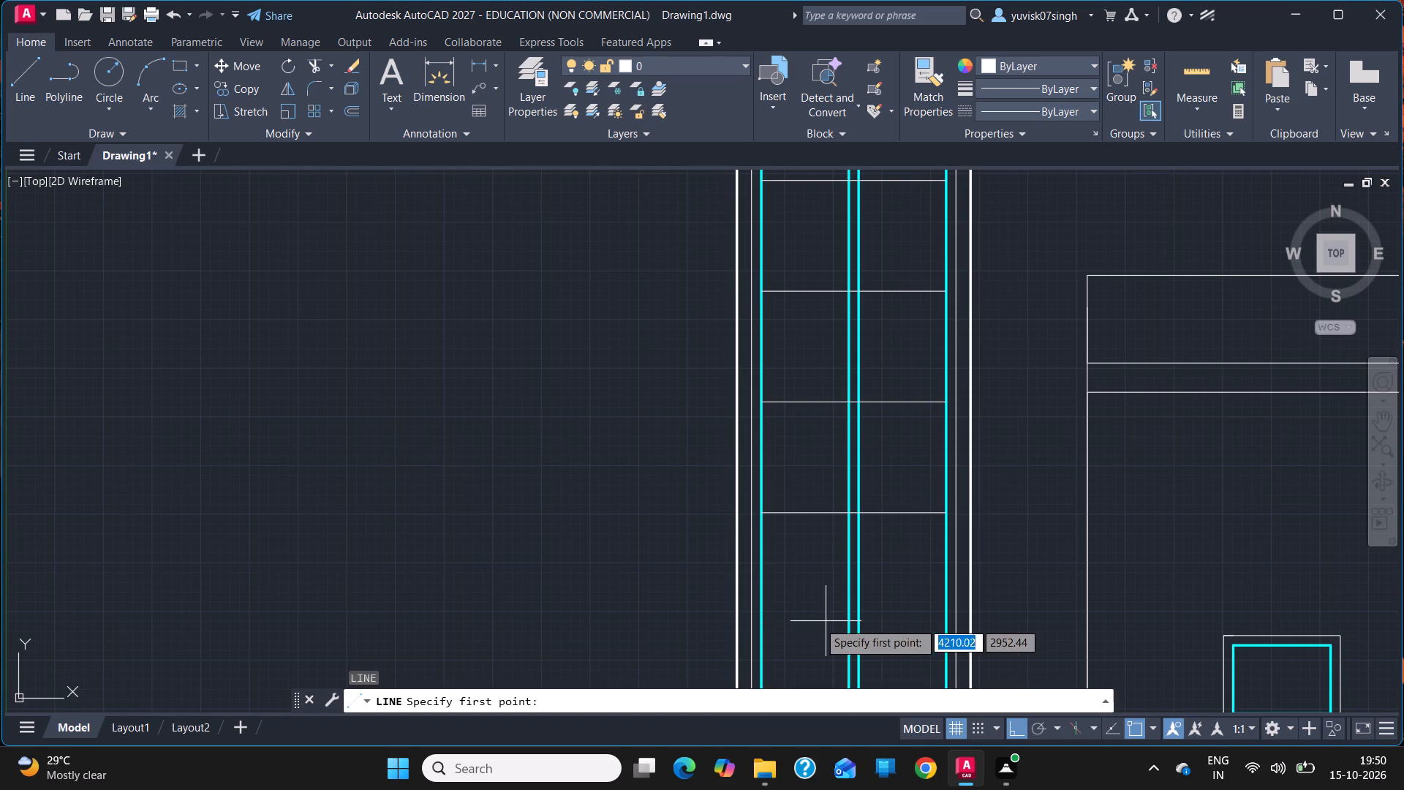
click(758, 621)
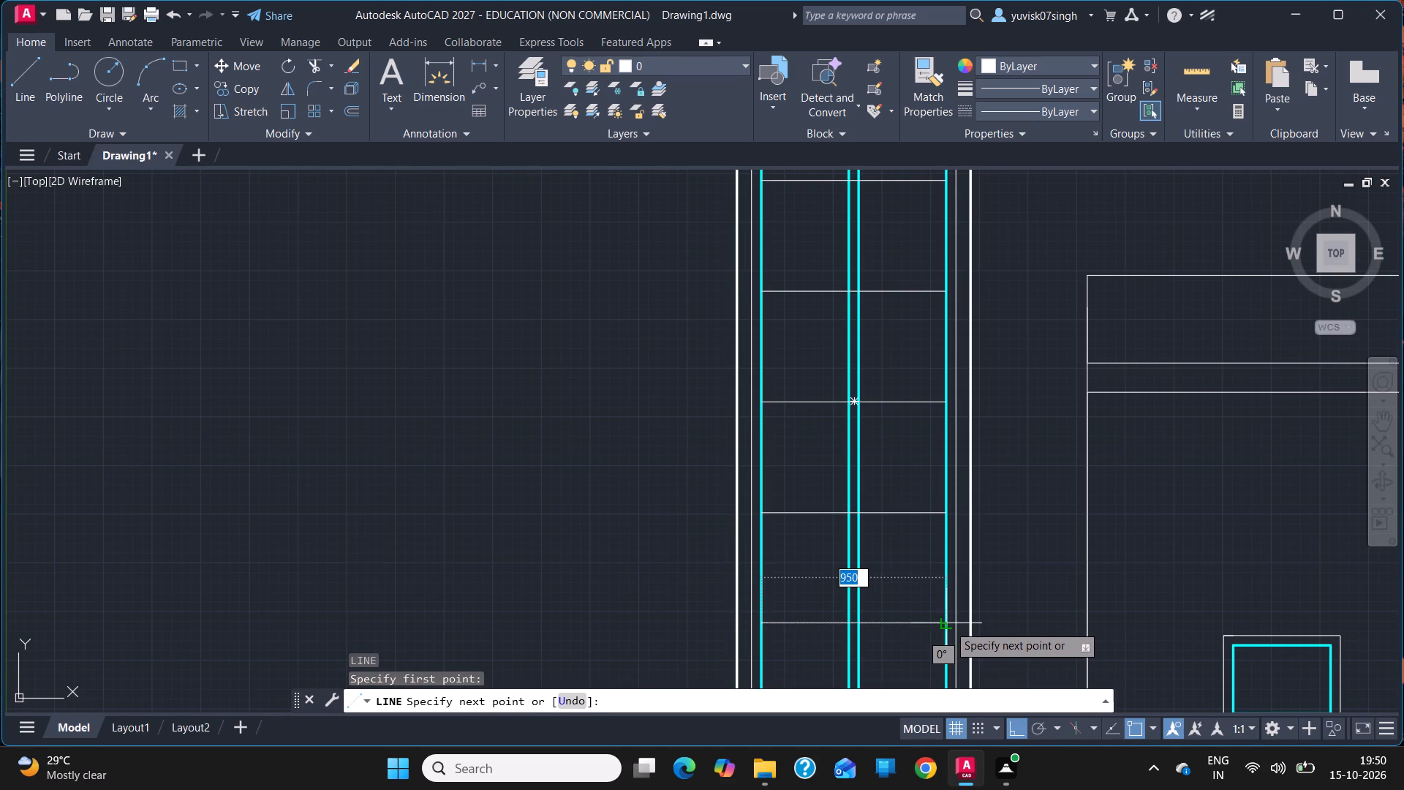
click(944, 625)
key(Return)
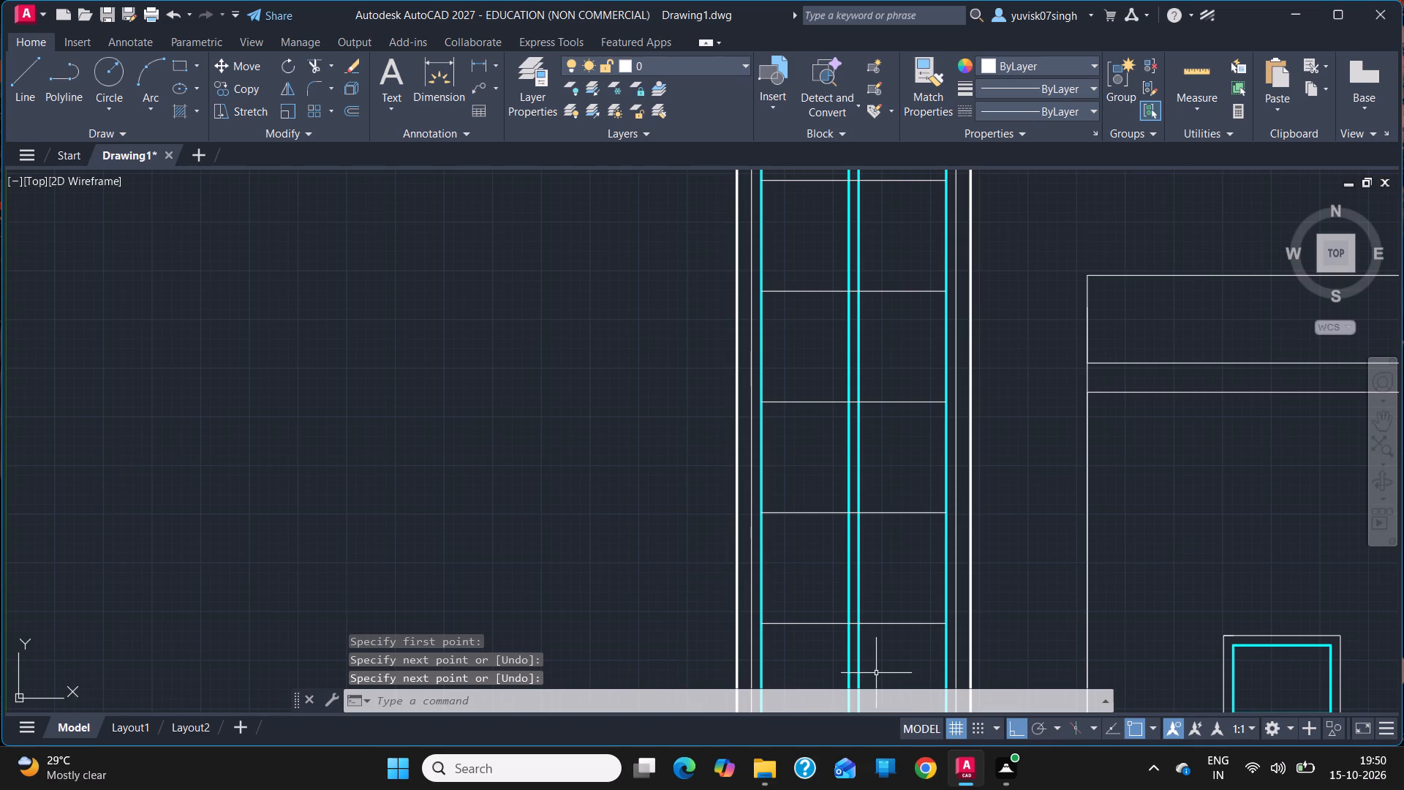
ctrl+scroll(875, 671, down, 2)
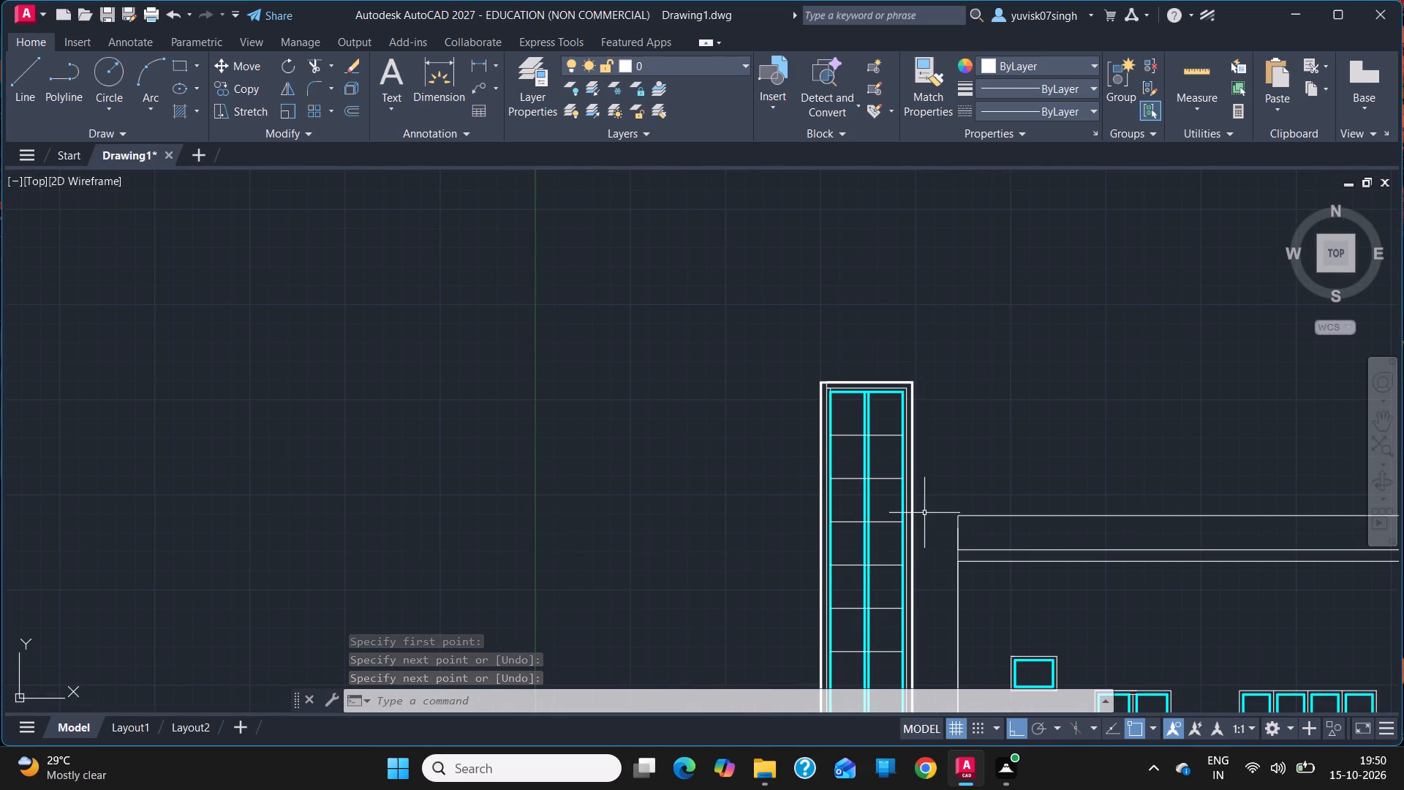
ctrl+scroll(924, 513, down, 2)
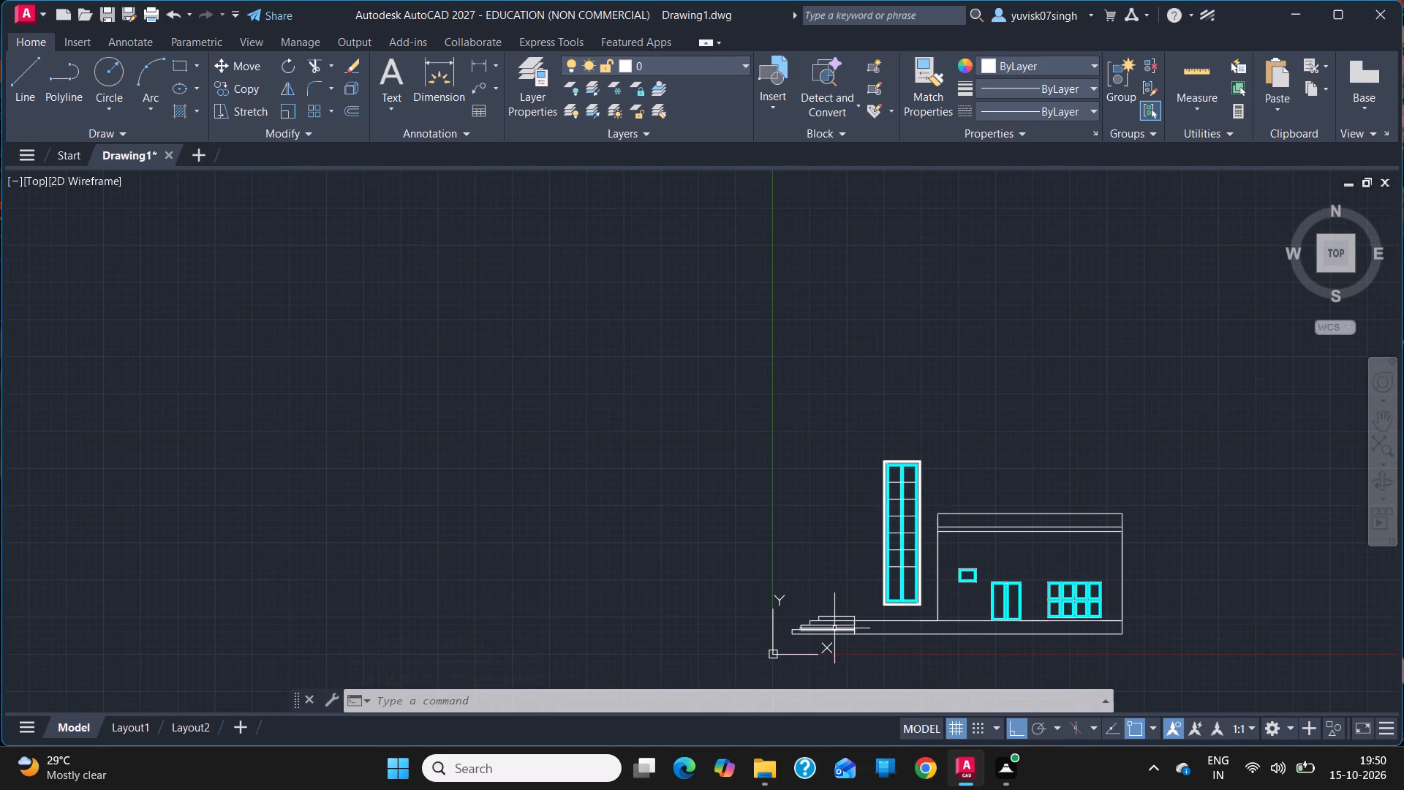
Draw the seventh horizontal line, 950 long, across the tall cyan frame from its lowest left-edge division point to the right edge.
ctrl+scroll(875, 580, up, 4)
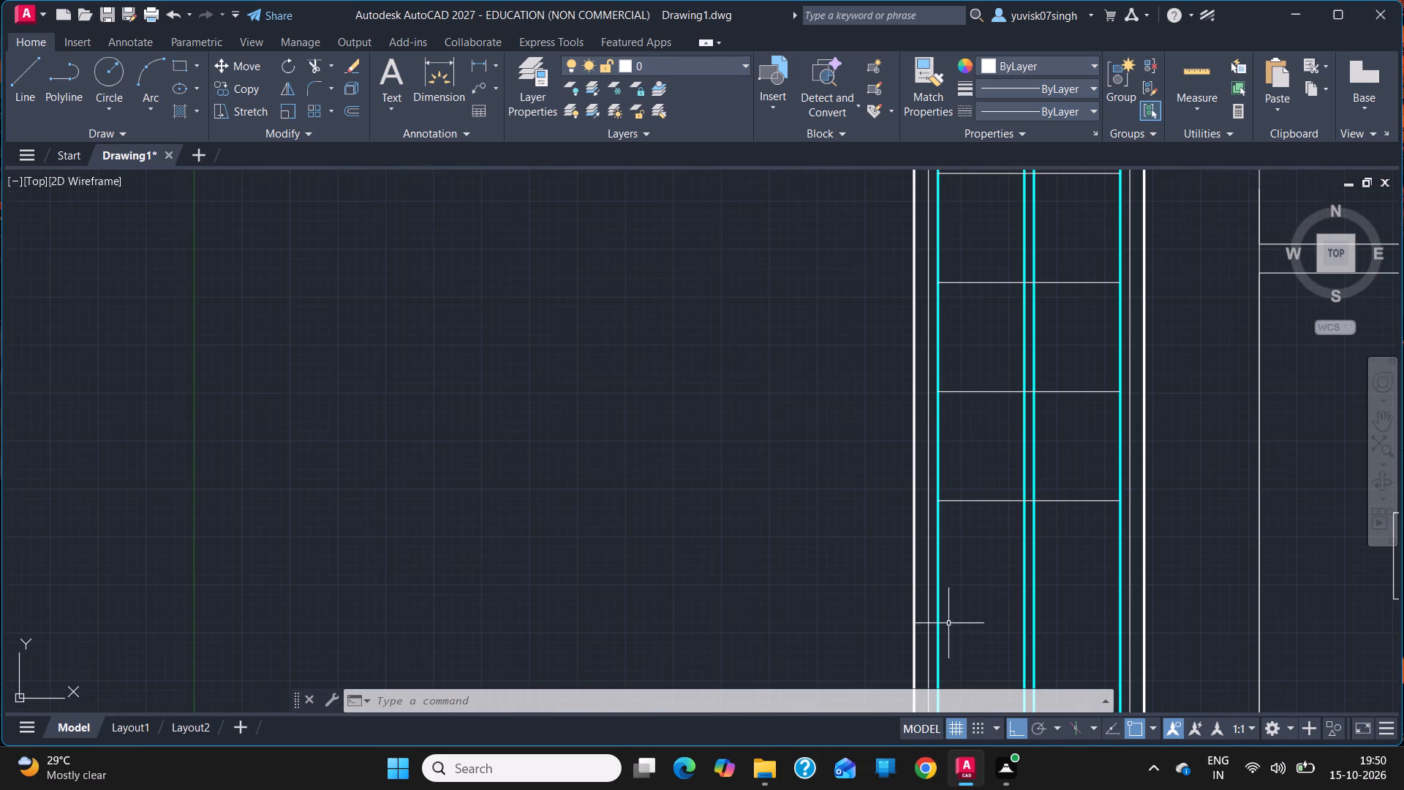
key(Return)
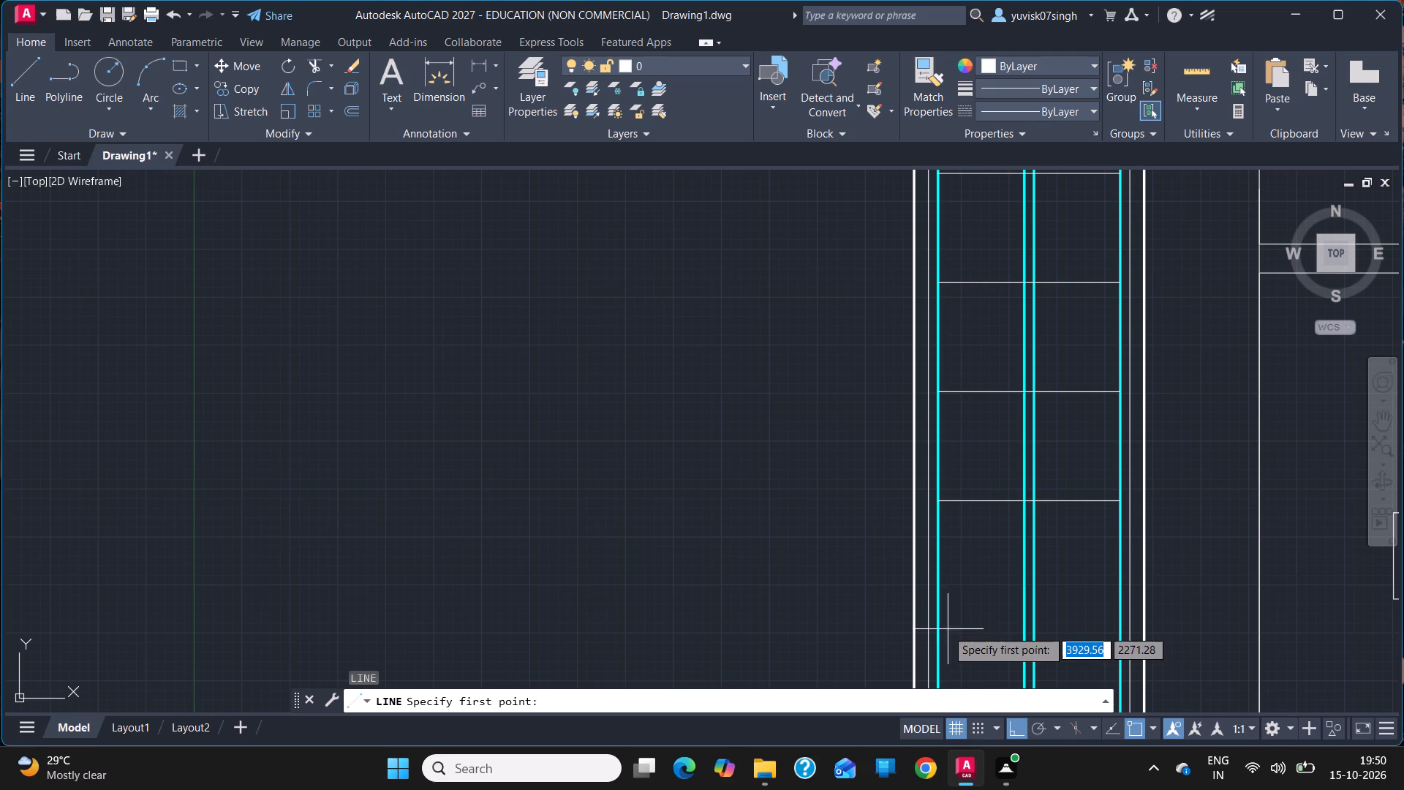
click(934, 612)
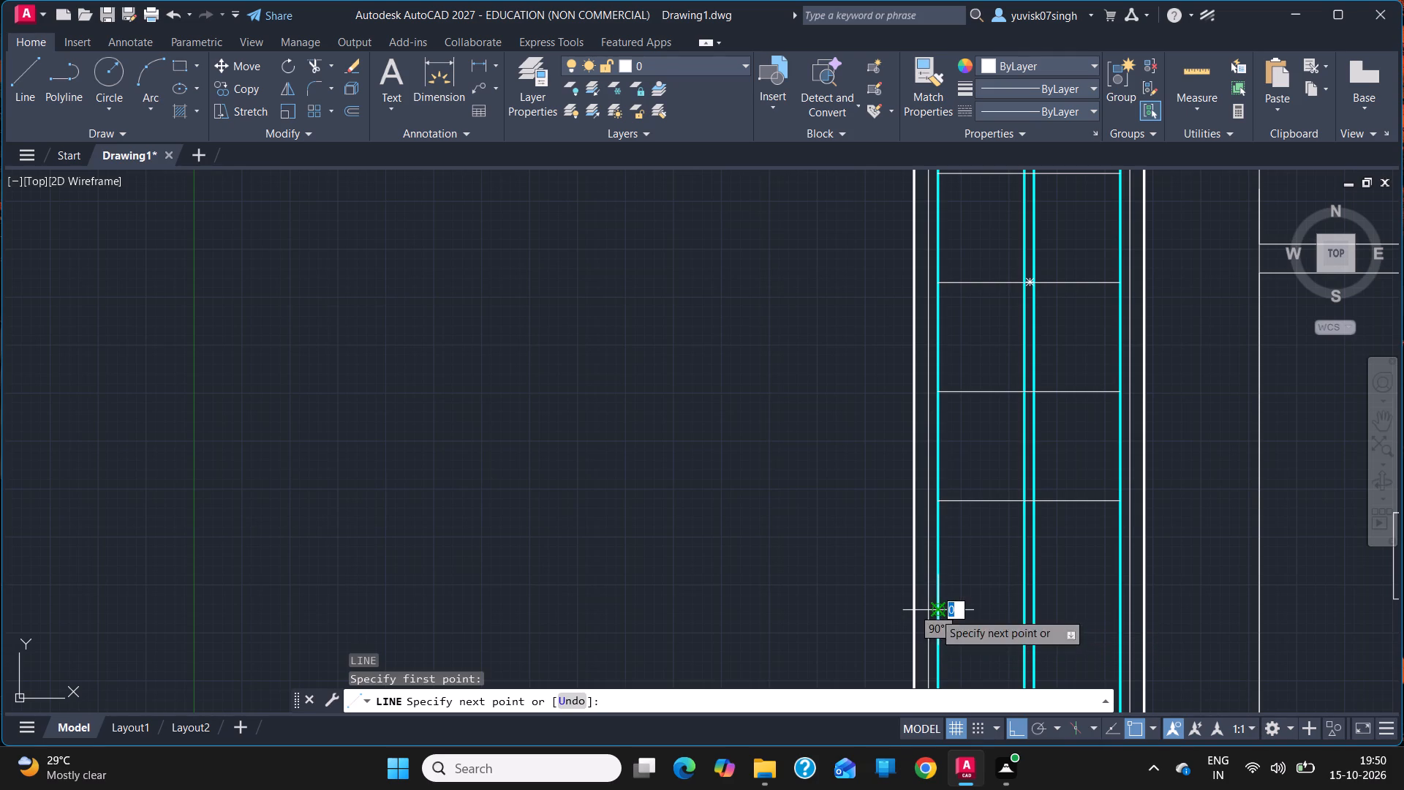
click(1117, 611)
key(Escape)
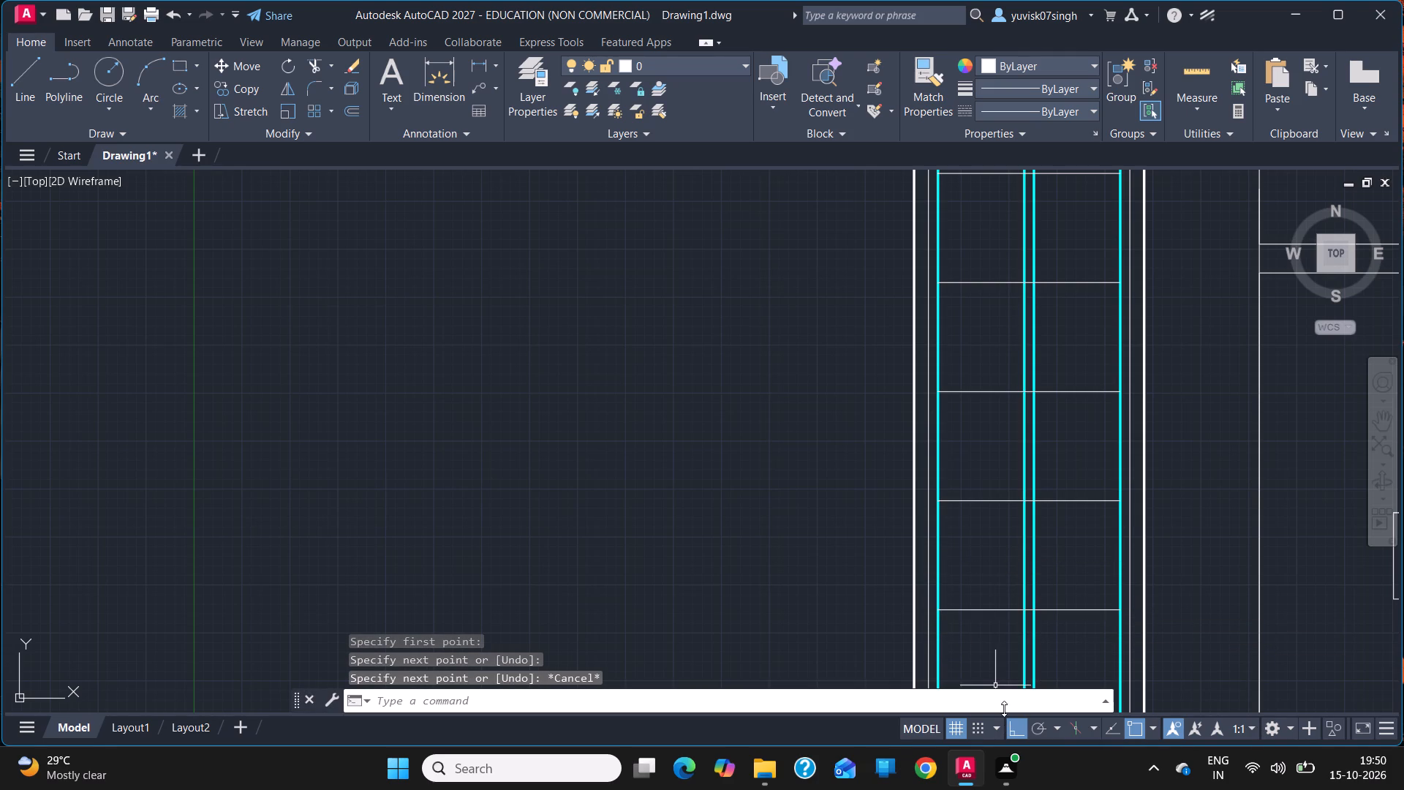
Offset the lowest horizontal divider line of the tall cyan frame by 25 both above and below, using the Multiple option.
text(off)
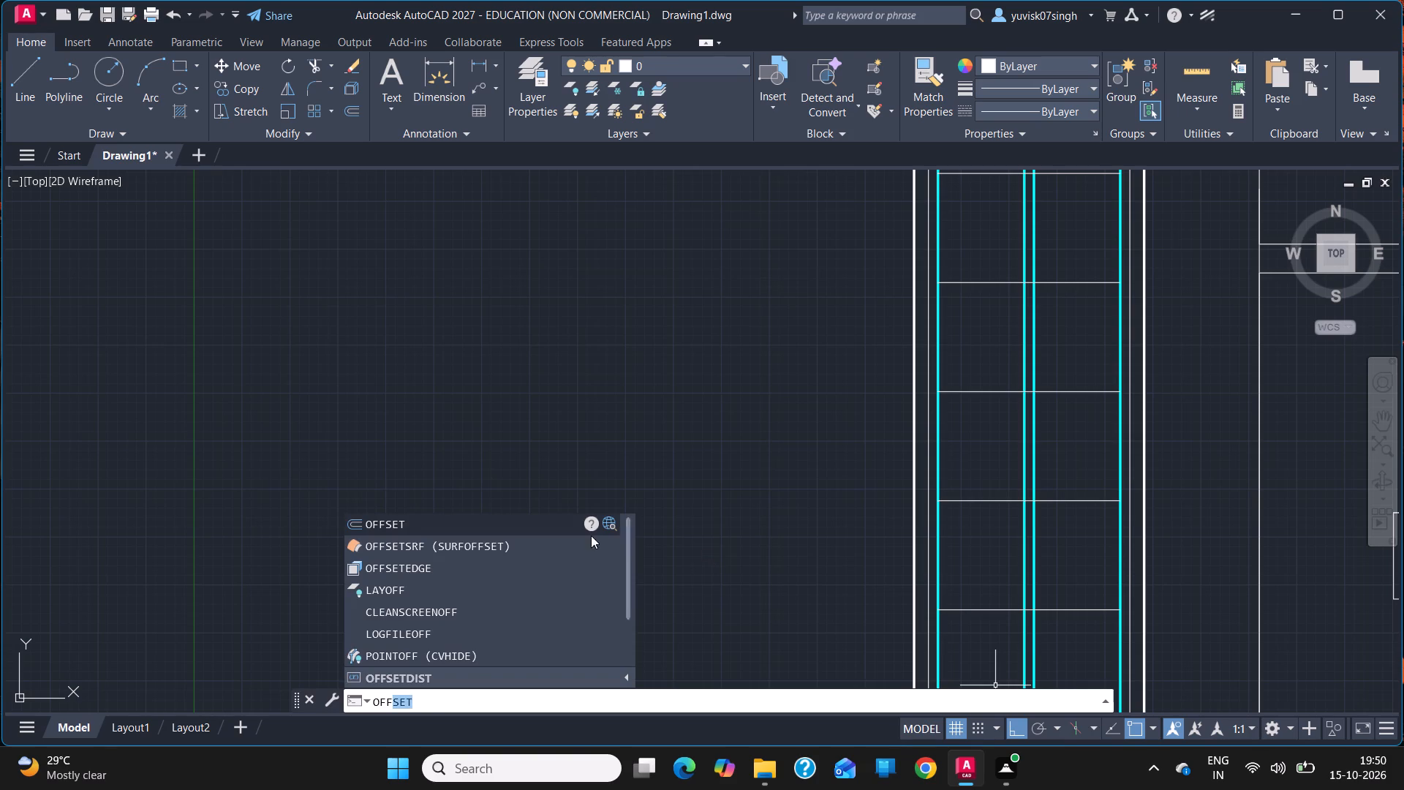
click(532, 521)
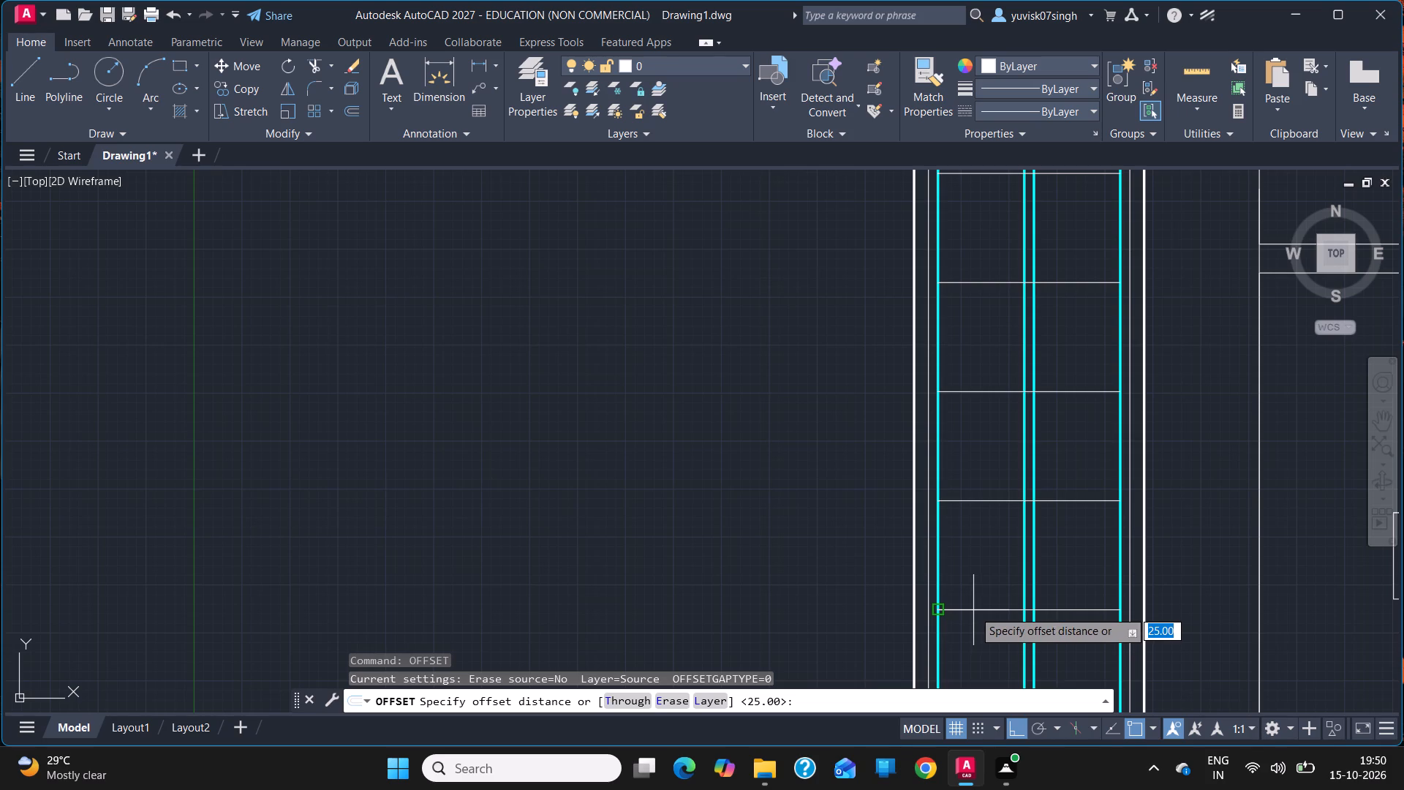
key(Return)
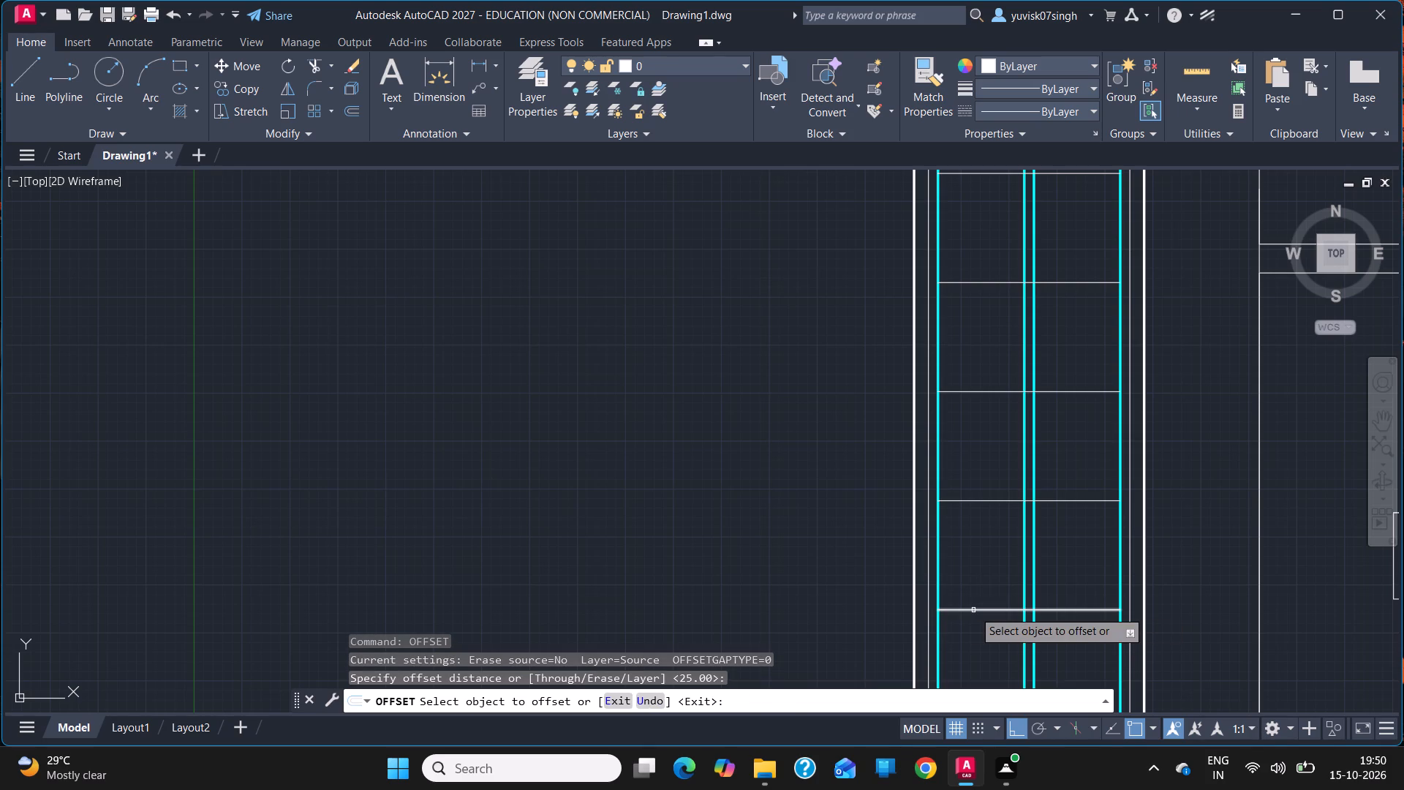
ctrl+scroll(1029, 635, down, 3)
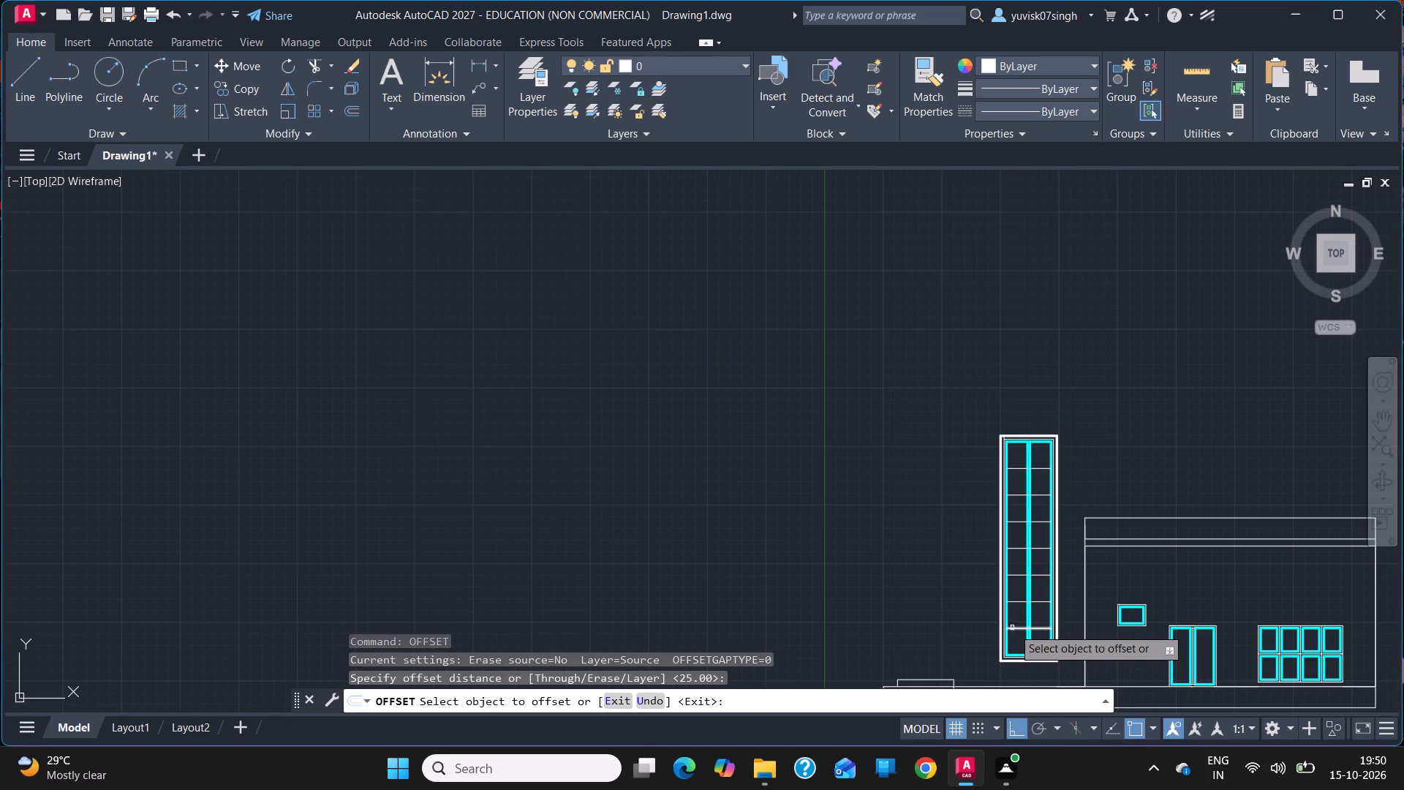
drag(1020, 639, 1016, 555)
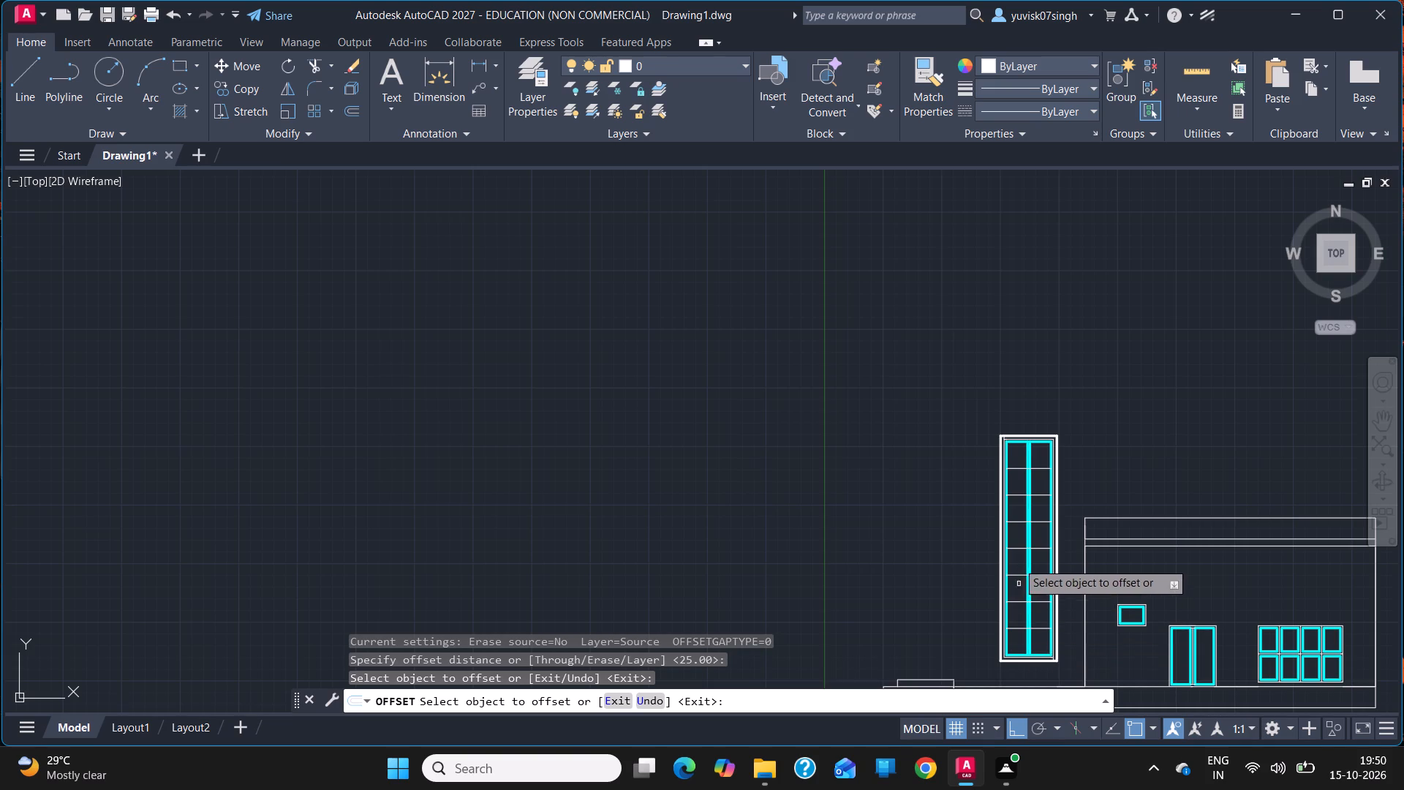
drag(1016, 555, 1016, 466)
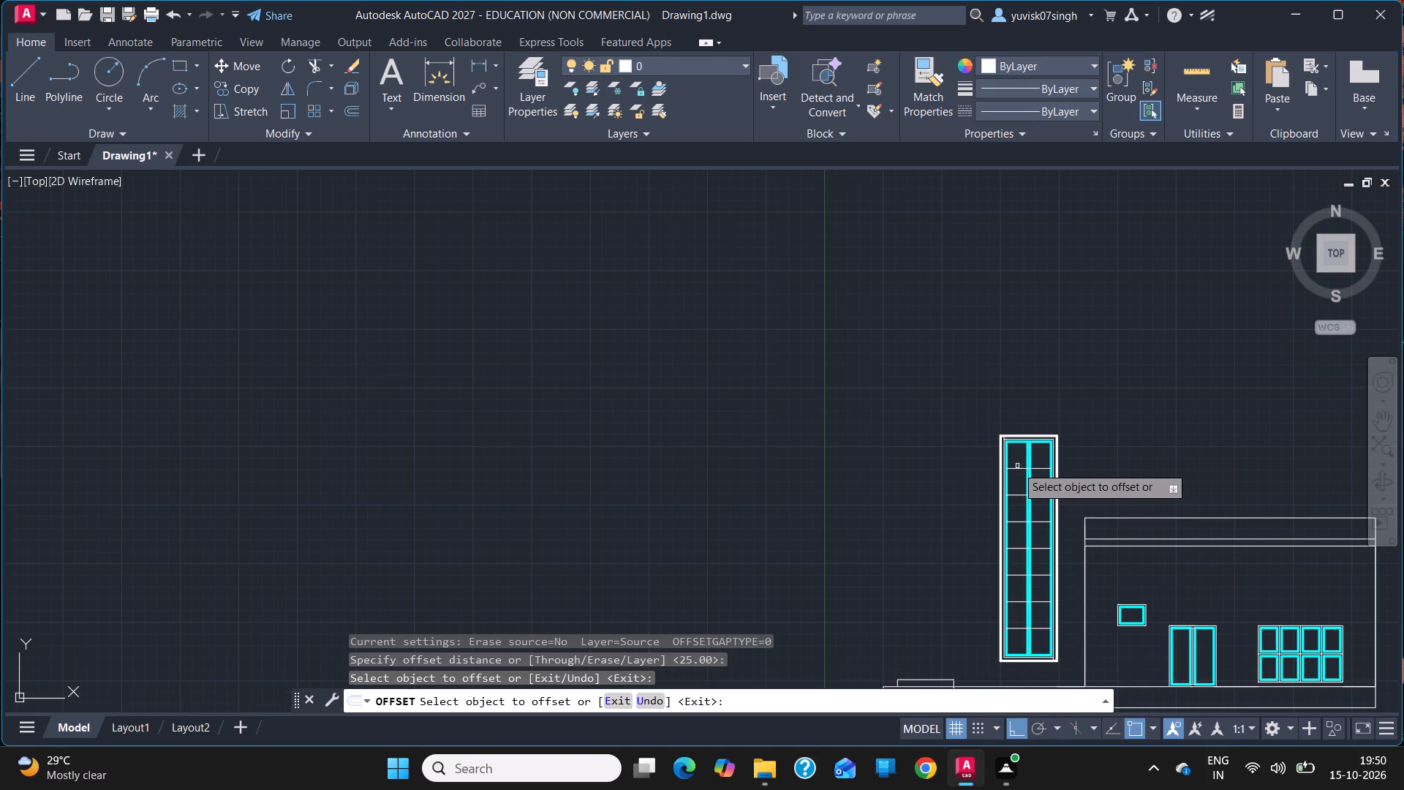
drag(1016, 466, 1016, 465)
click(1016, 465)
click(1016, 465)
drag(1016, 465, 1021, 628)
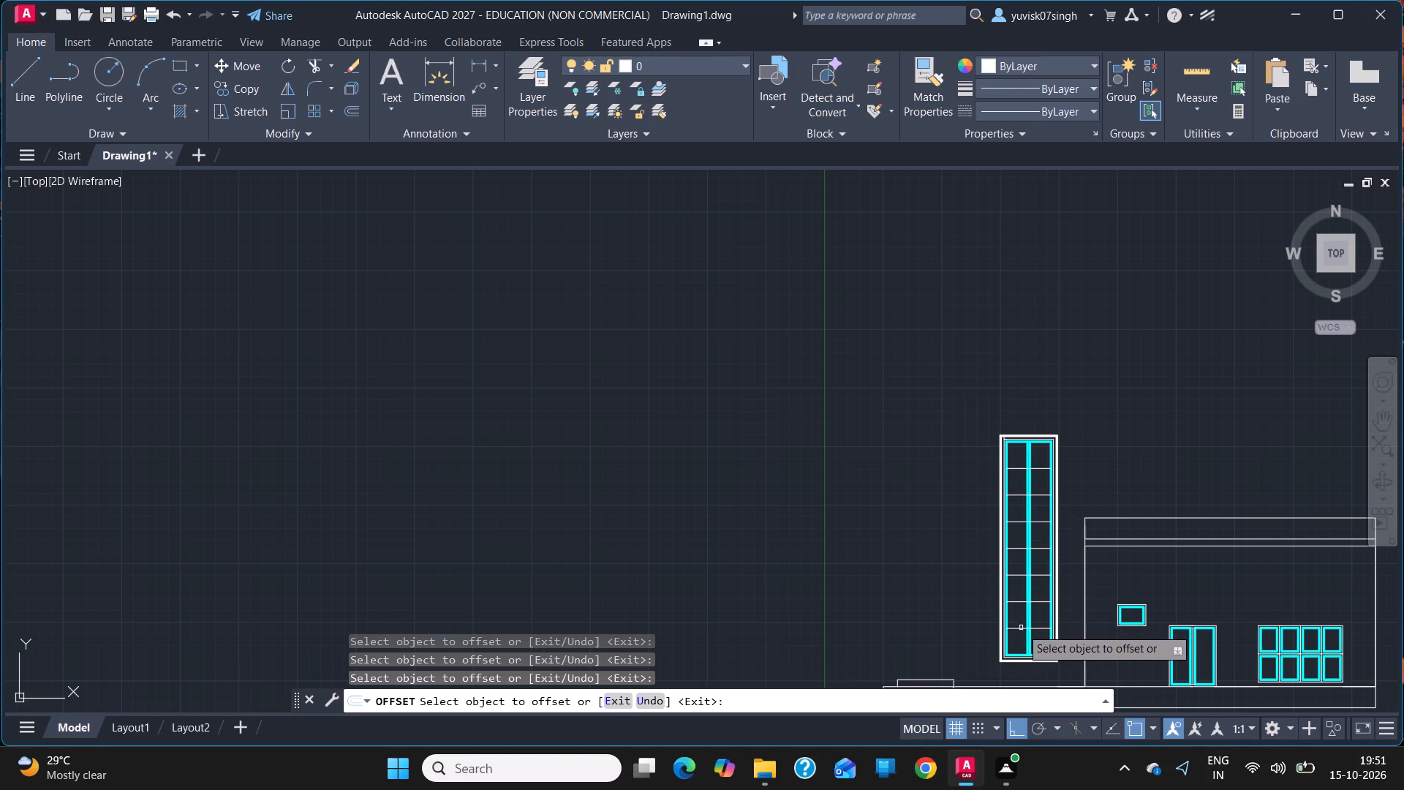
drag(1021, 628, 1018, 628)
click(1018, 628)
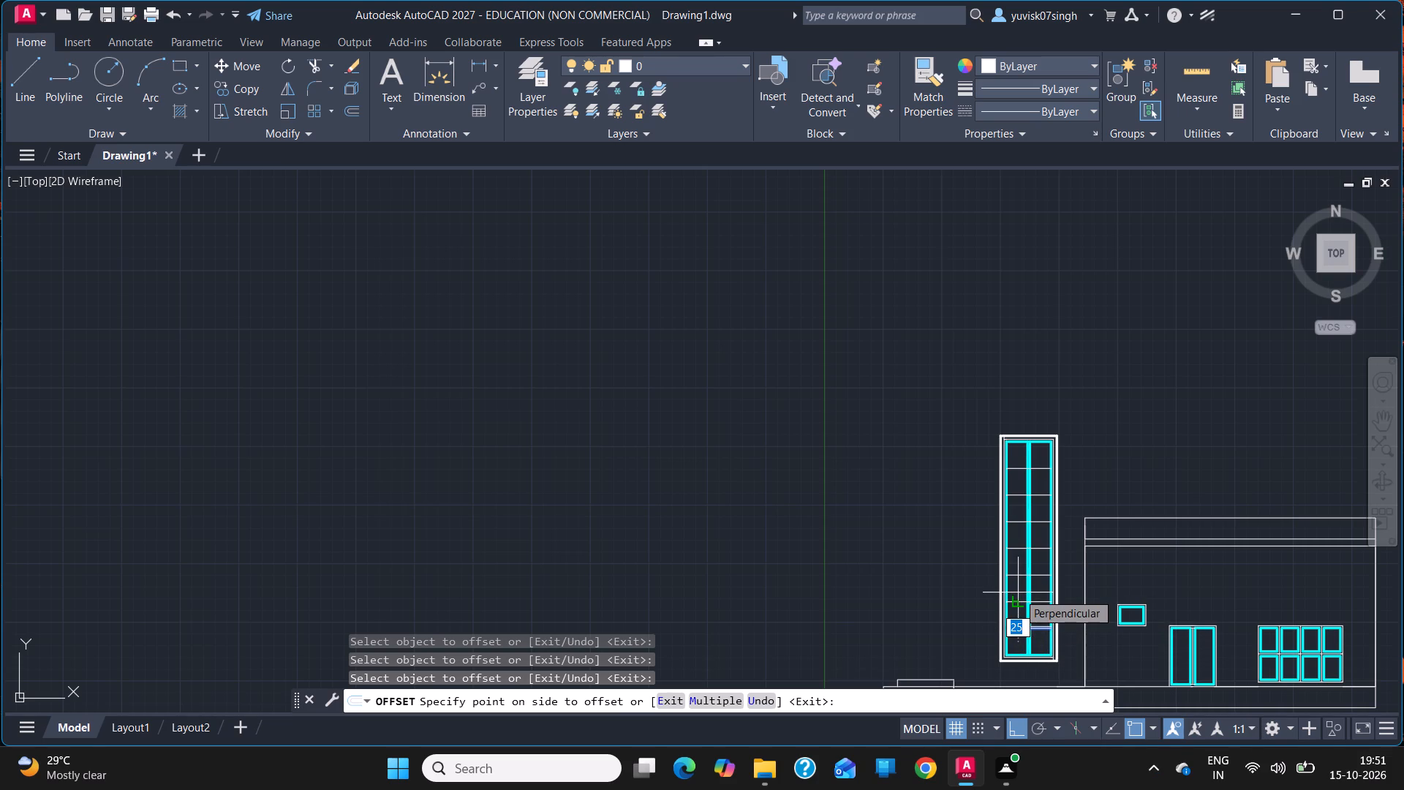
click(701, 698)
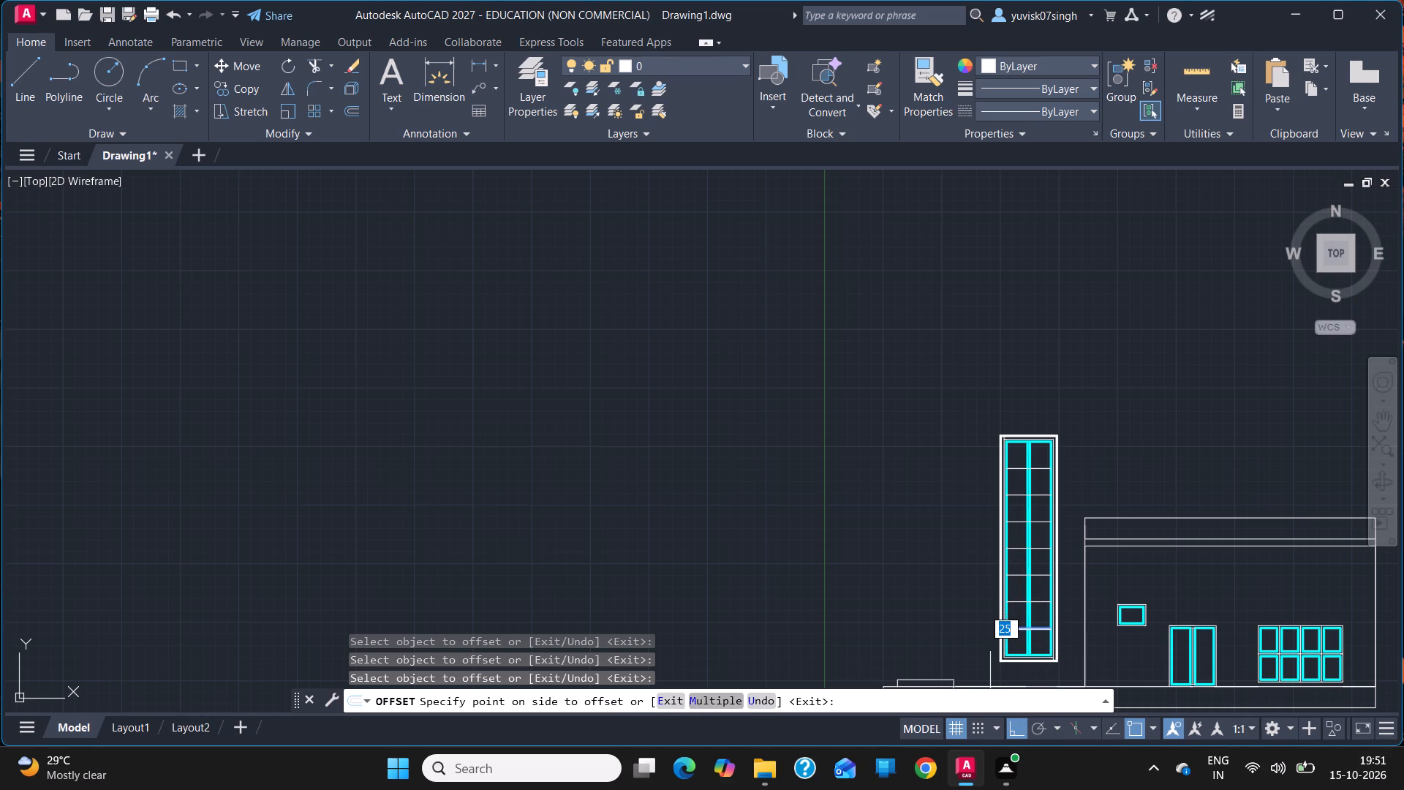
click(1016, 531)
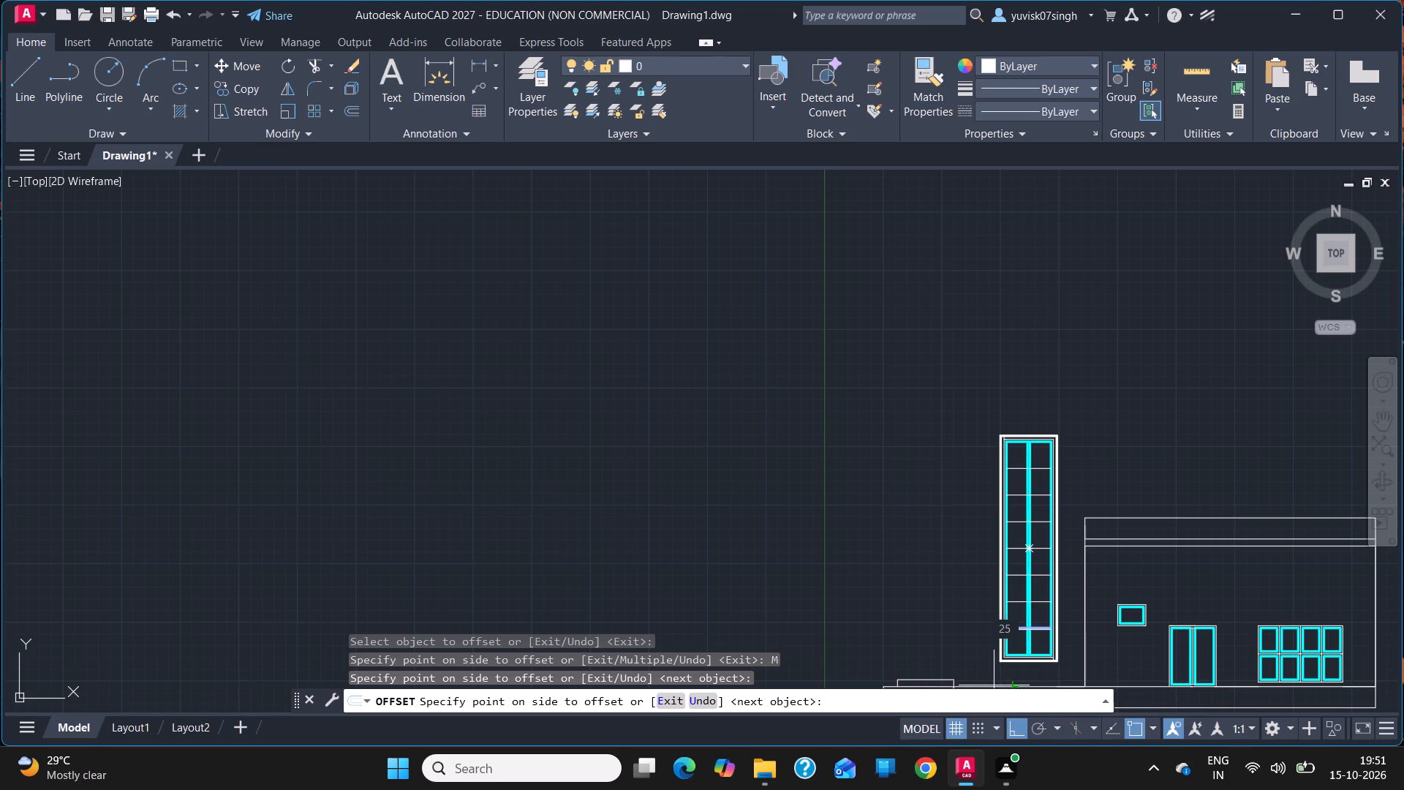
click(968, 661)
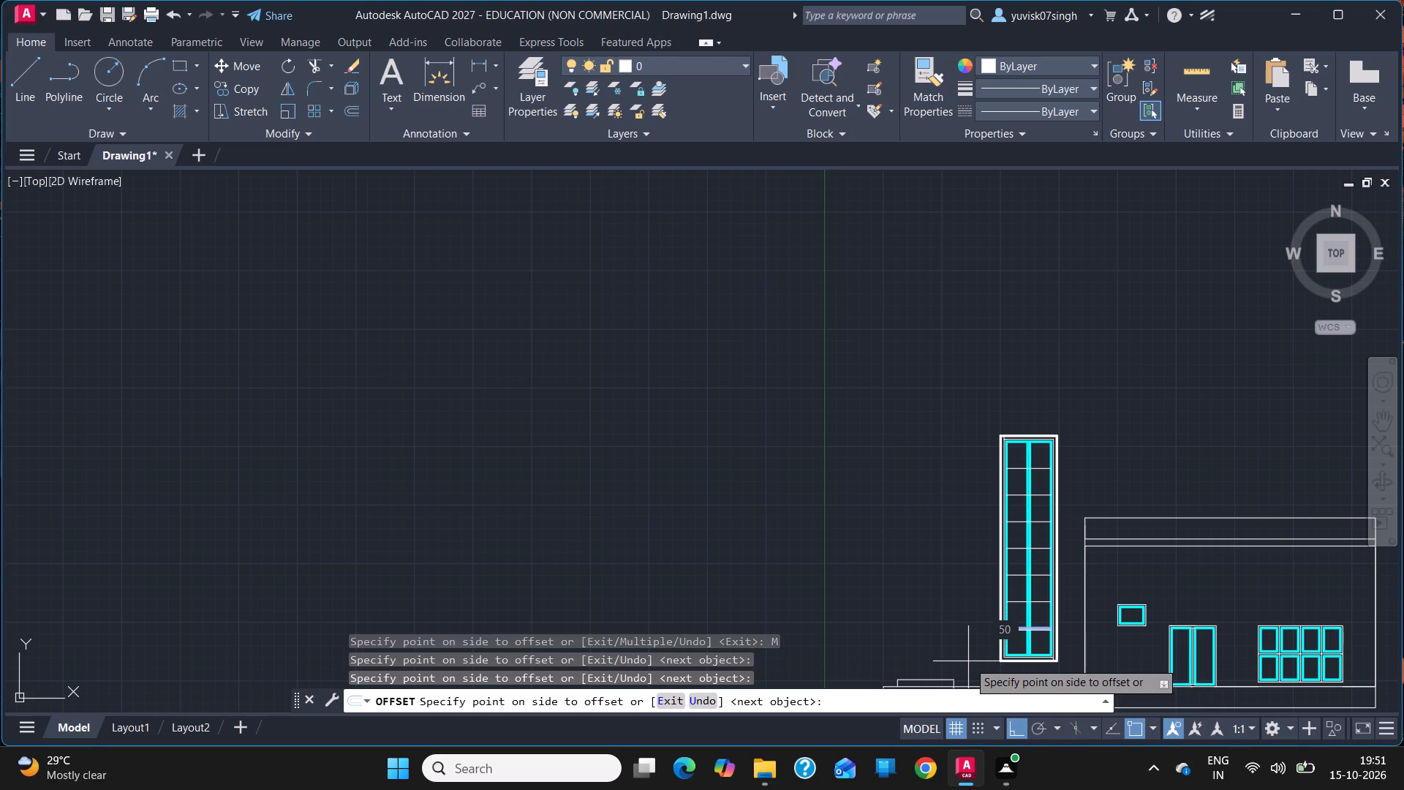
click(1399, 486)
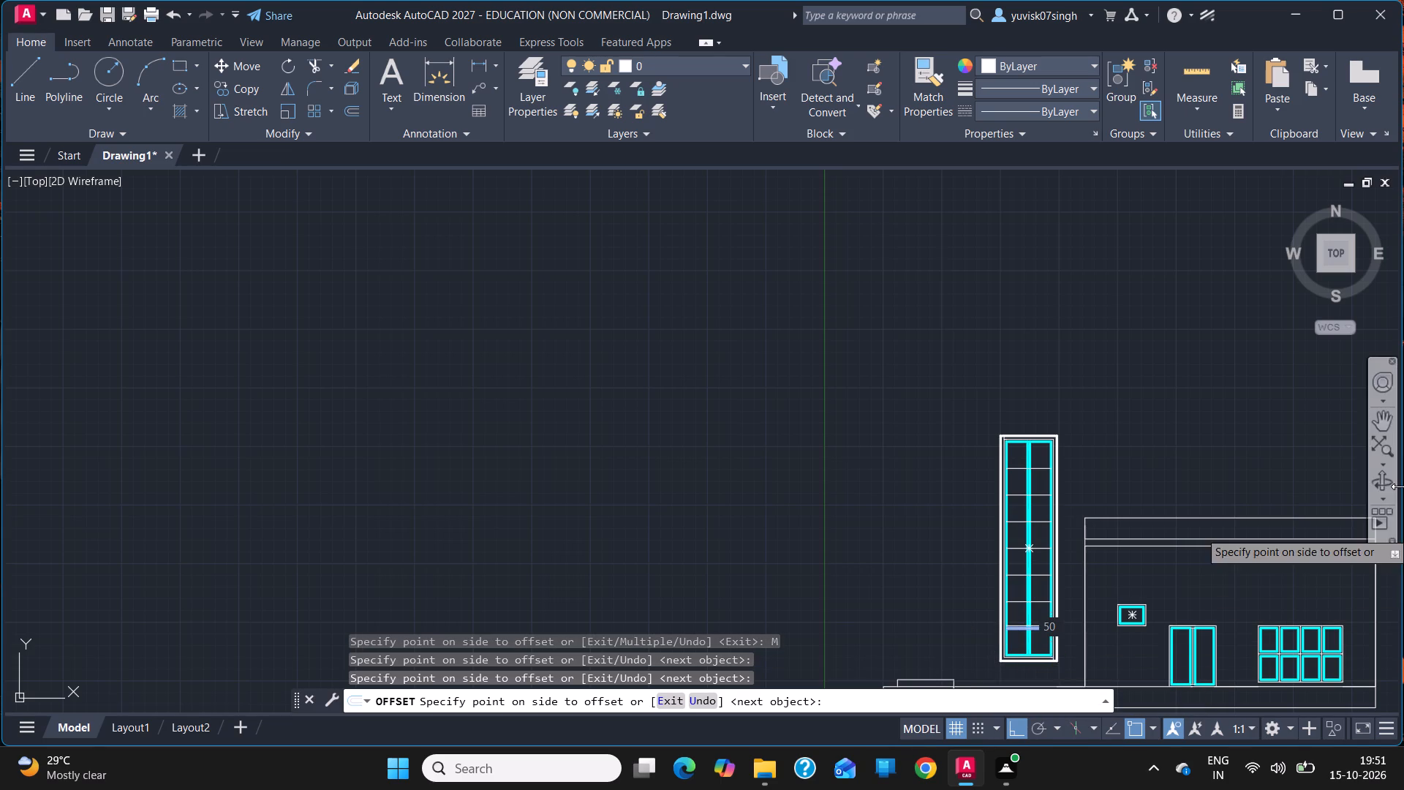
ctrl+scroll(1052, 598, up, 3)
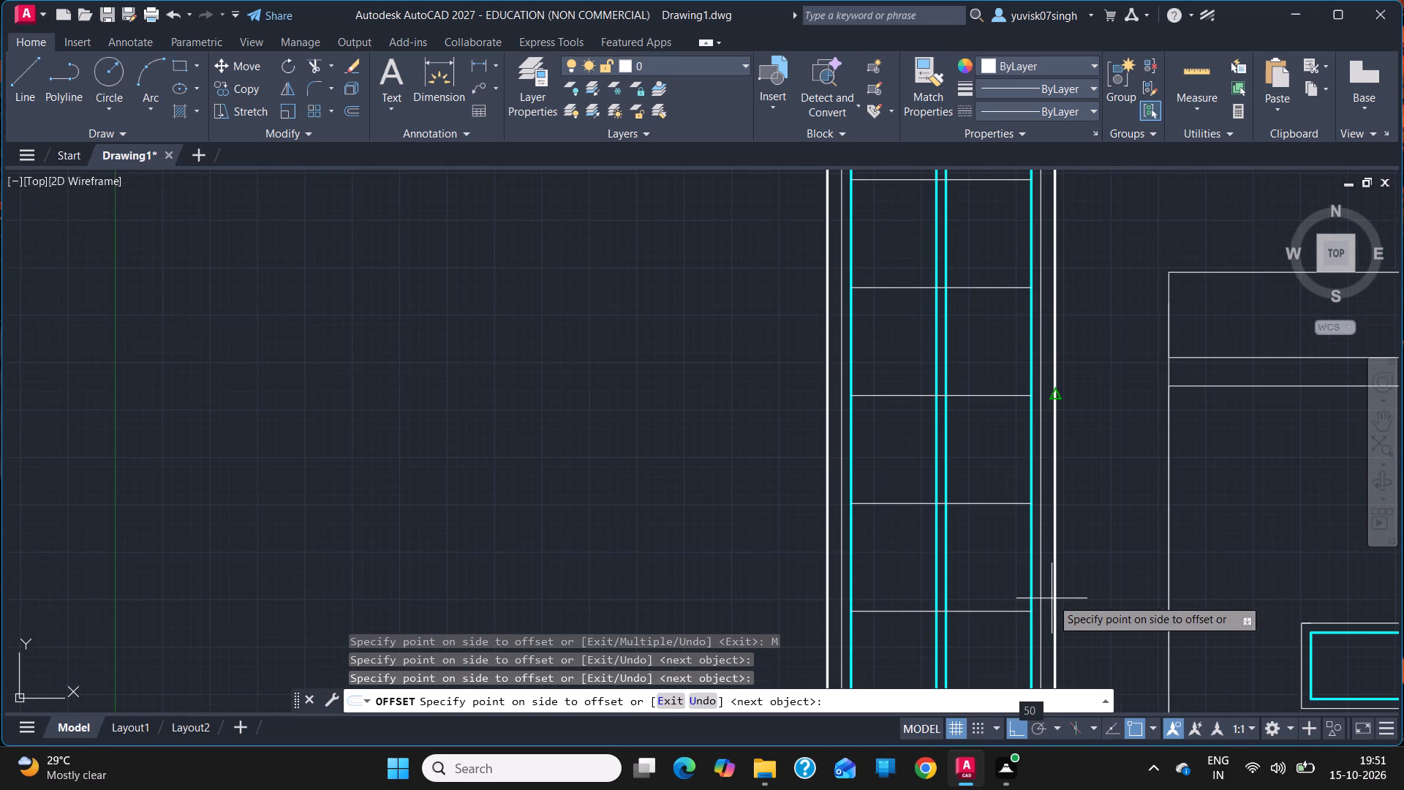
ctrl+scroll(1052, 598, down, 2)
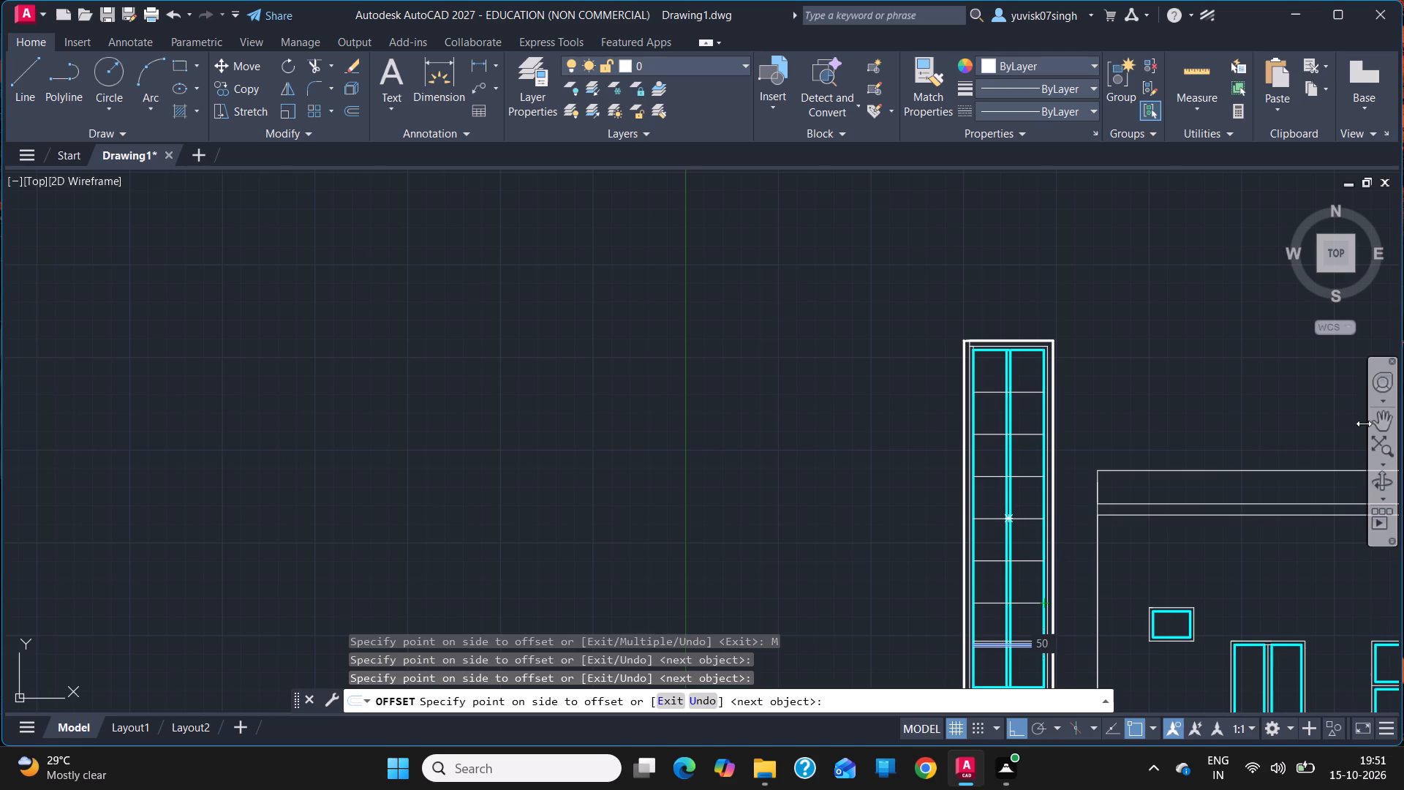
click(1377, 427)
drag(1143, 534, 1143, 519)
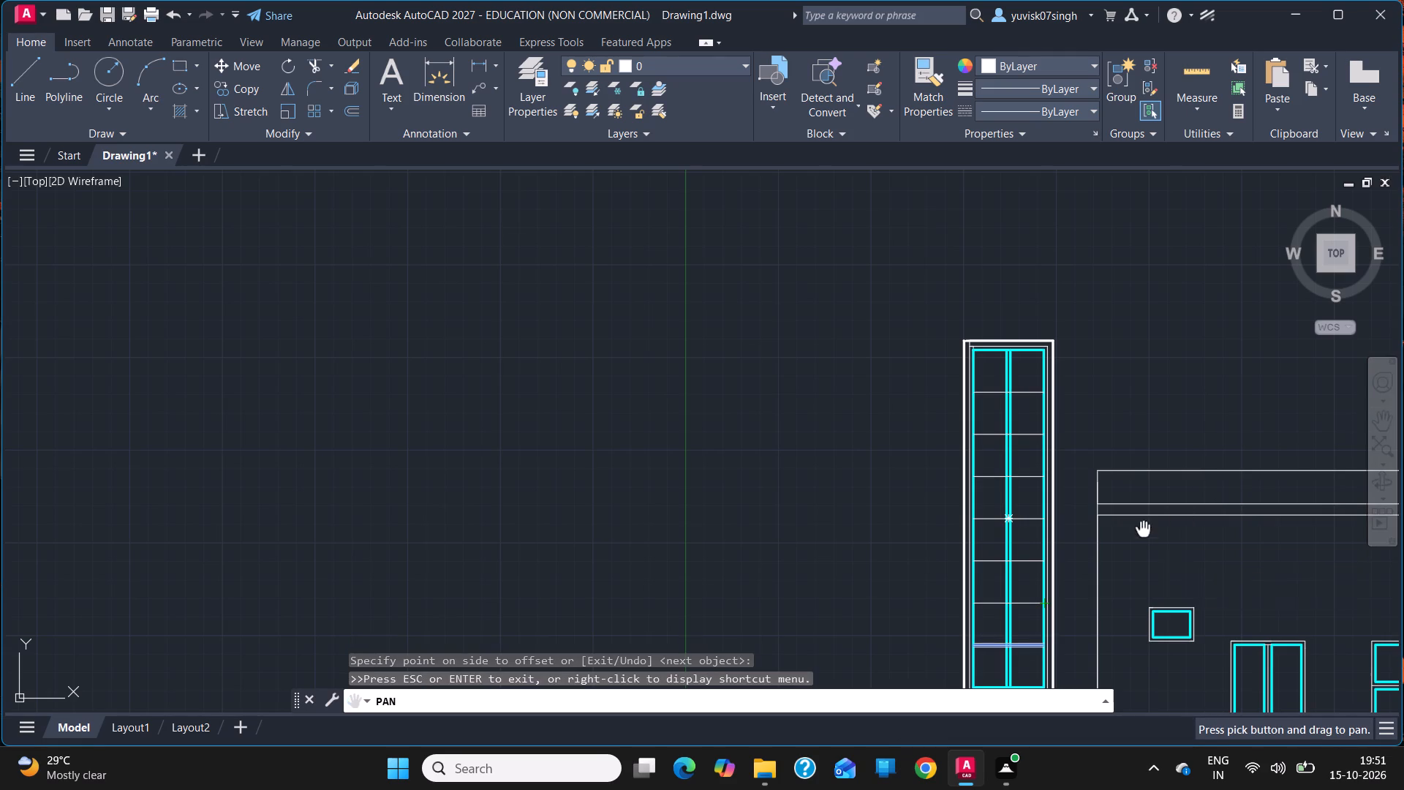
drag(1143, 519, 1090, 355)
ctrl+scroll(1090, 355, up, 2)
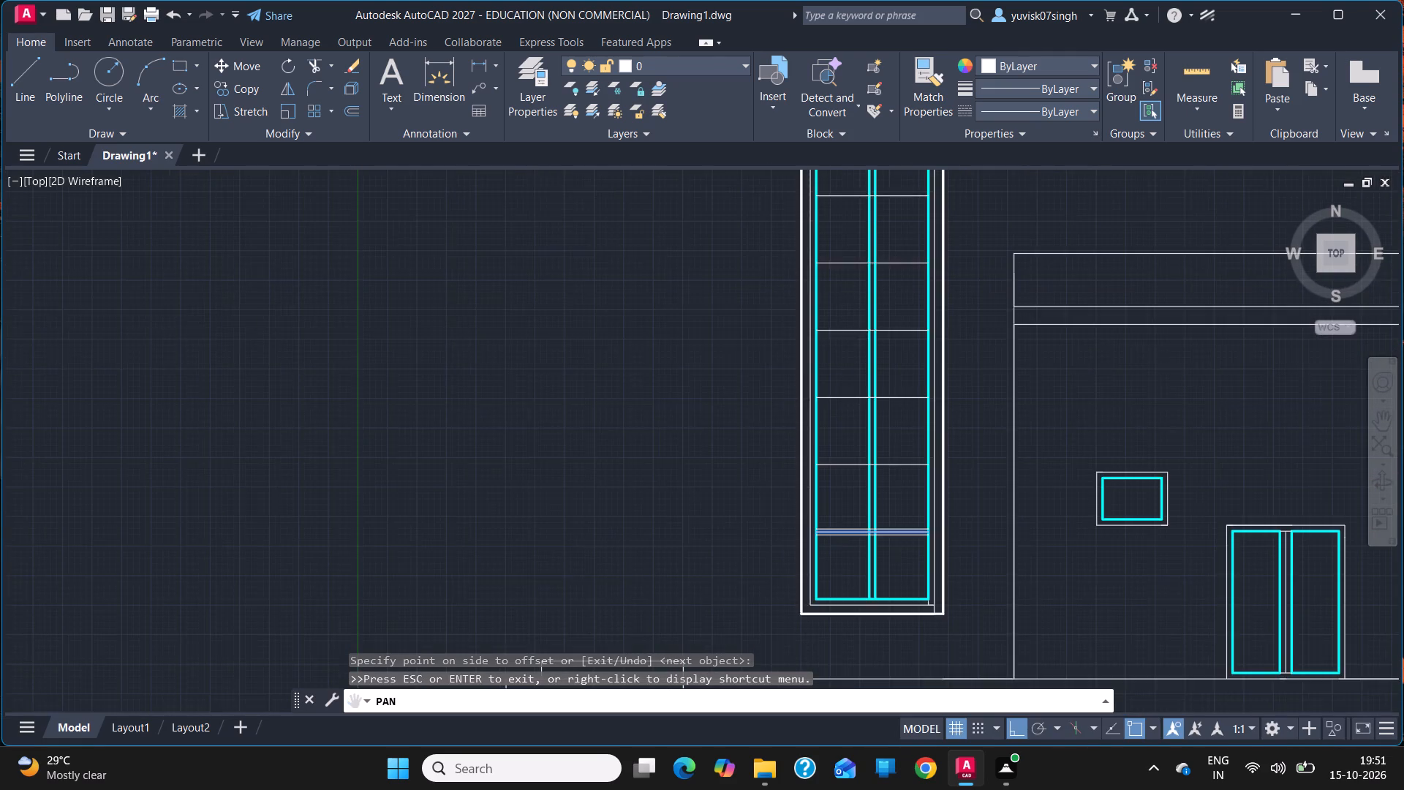
drag(933, 402, 955, 287)
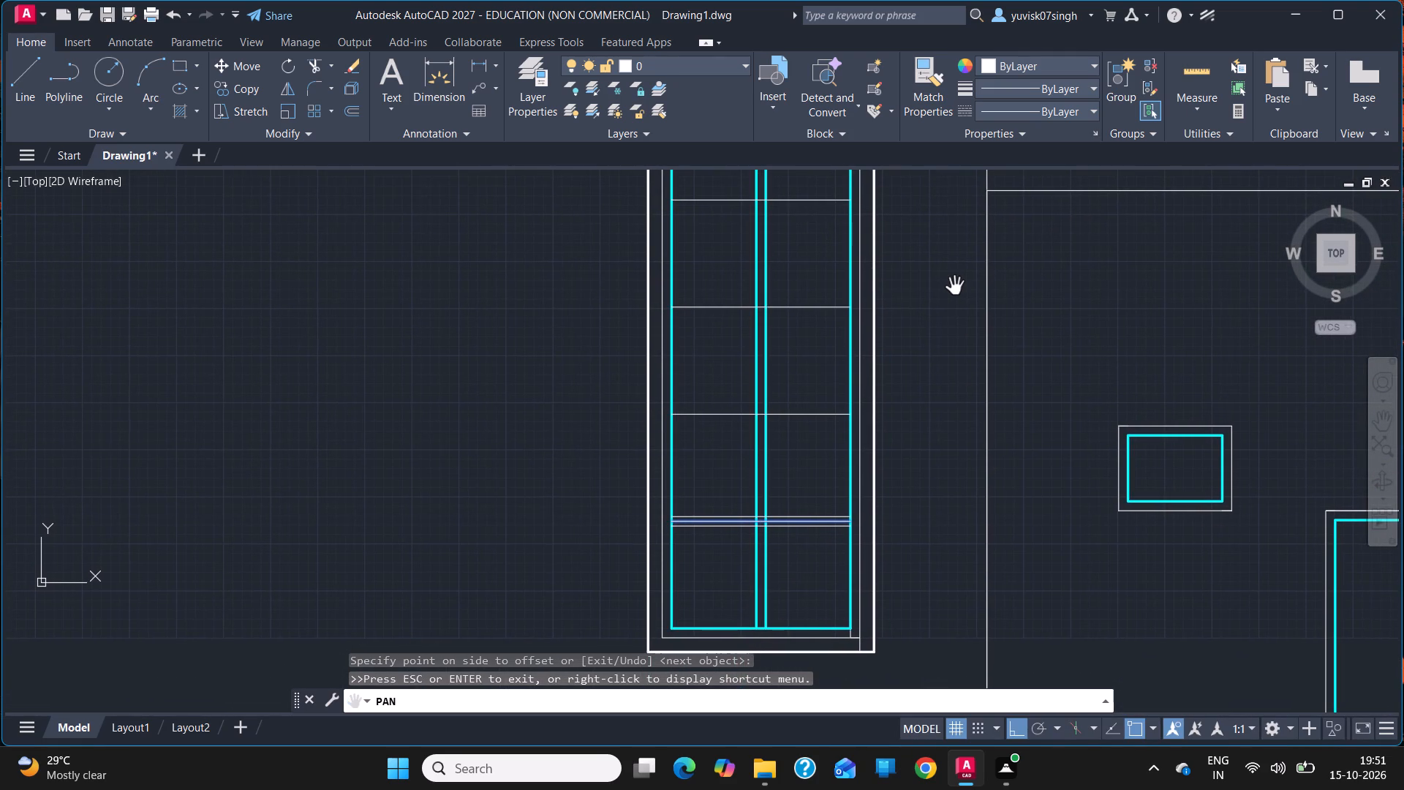
key(Escape)
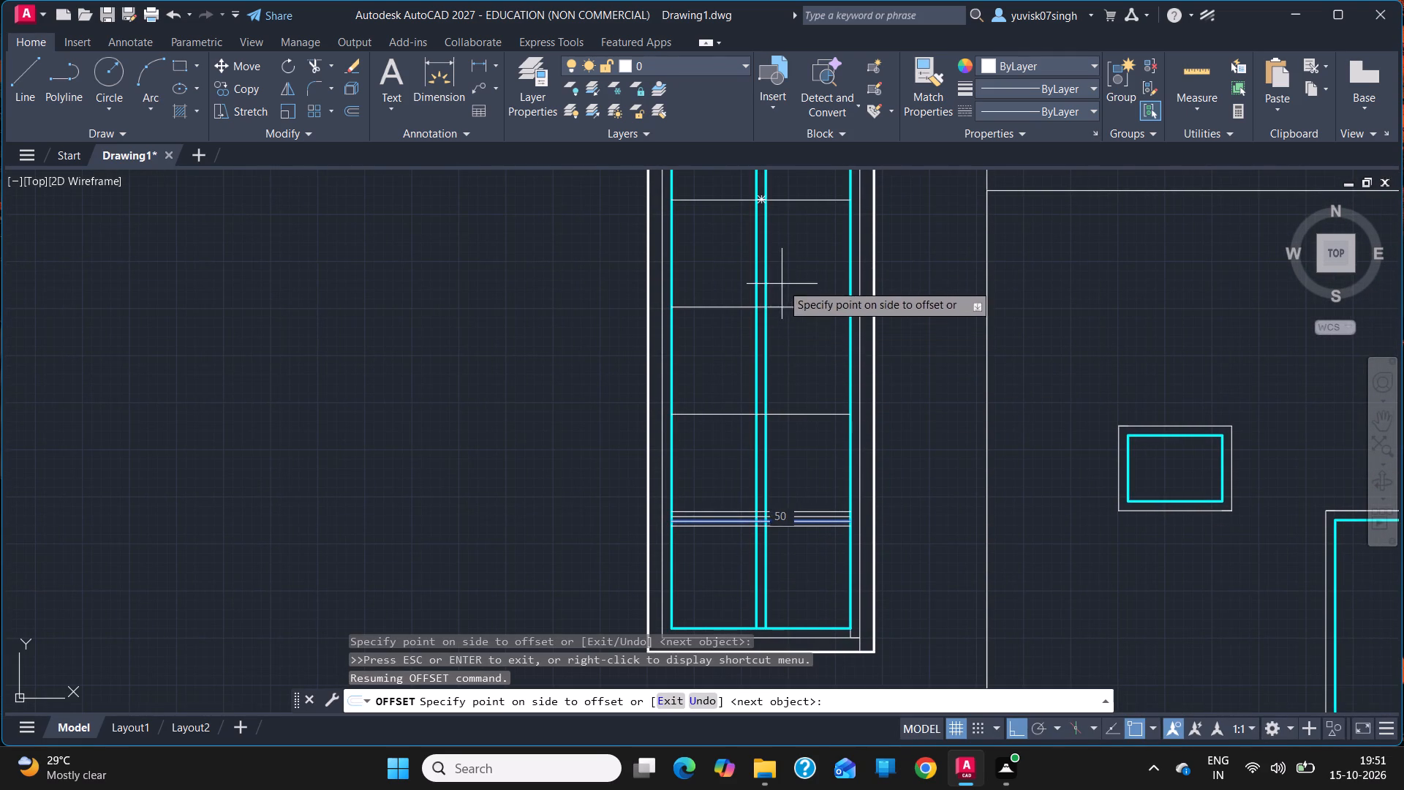
key(Escape)
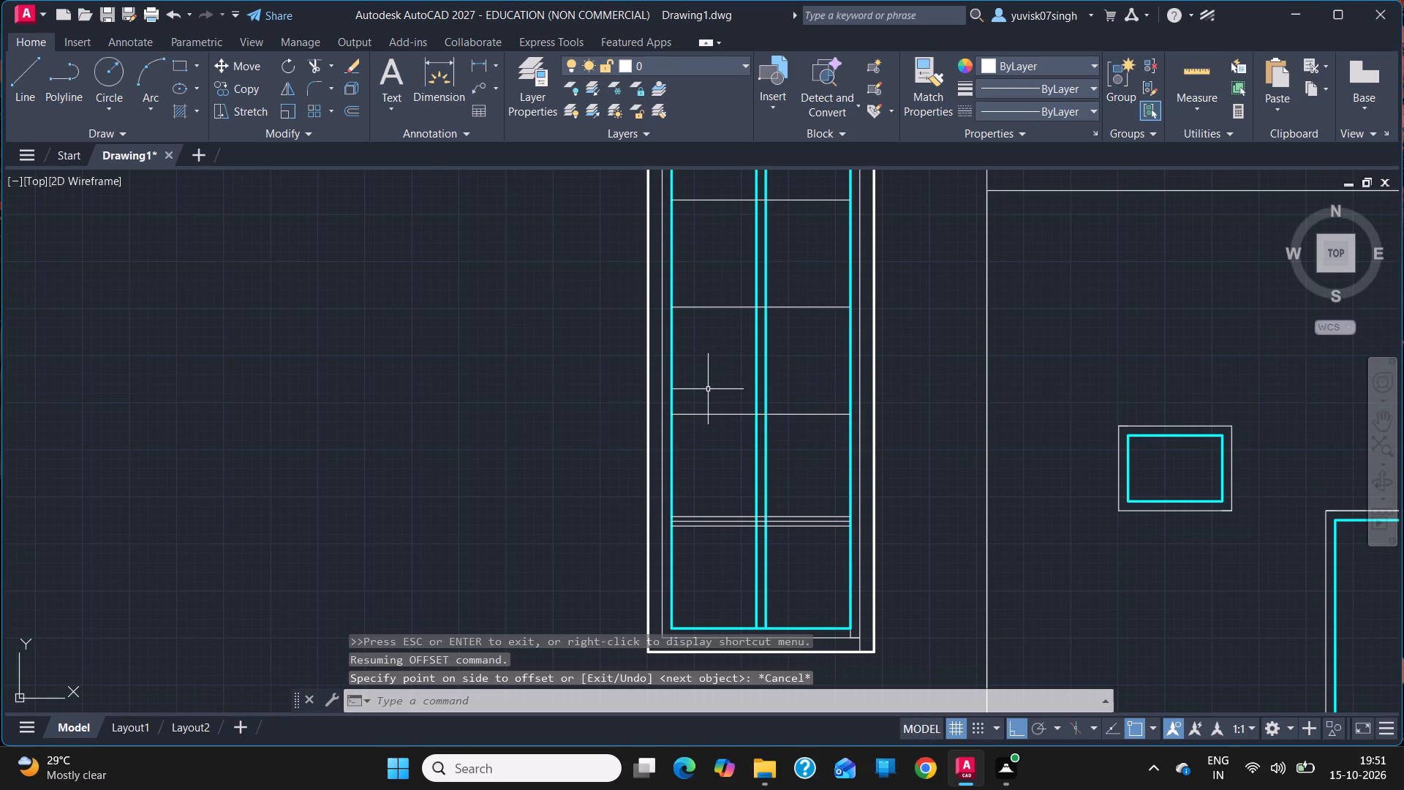
Offset the second and third horizontal divider lines from the bottom of the tall frame by 25, above and below each.
key(Return)
key(Return)
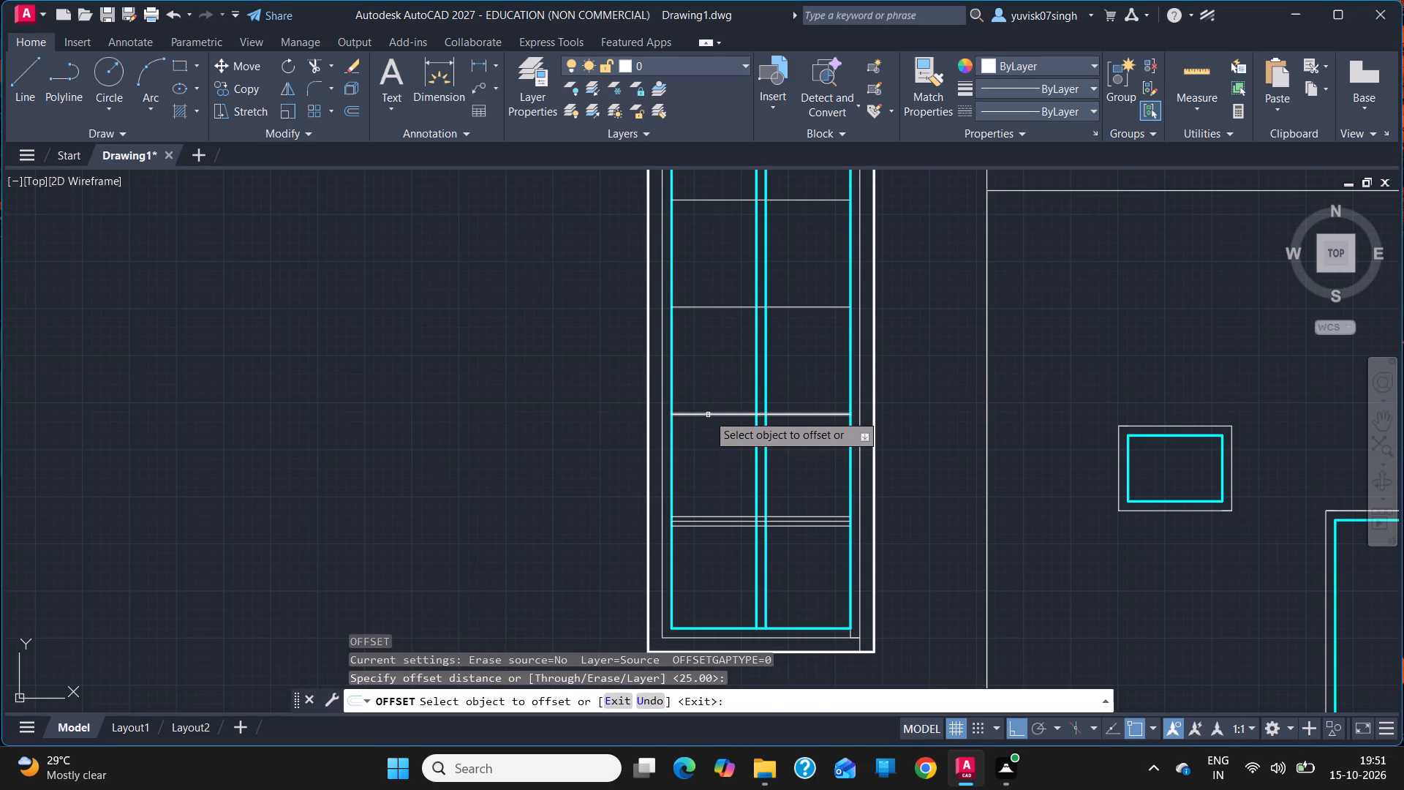
click(708, 414)
click(714, 366)
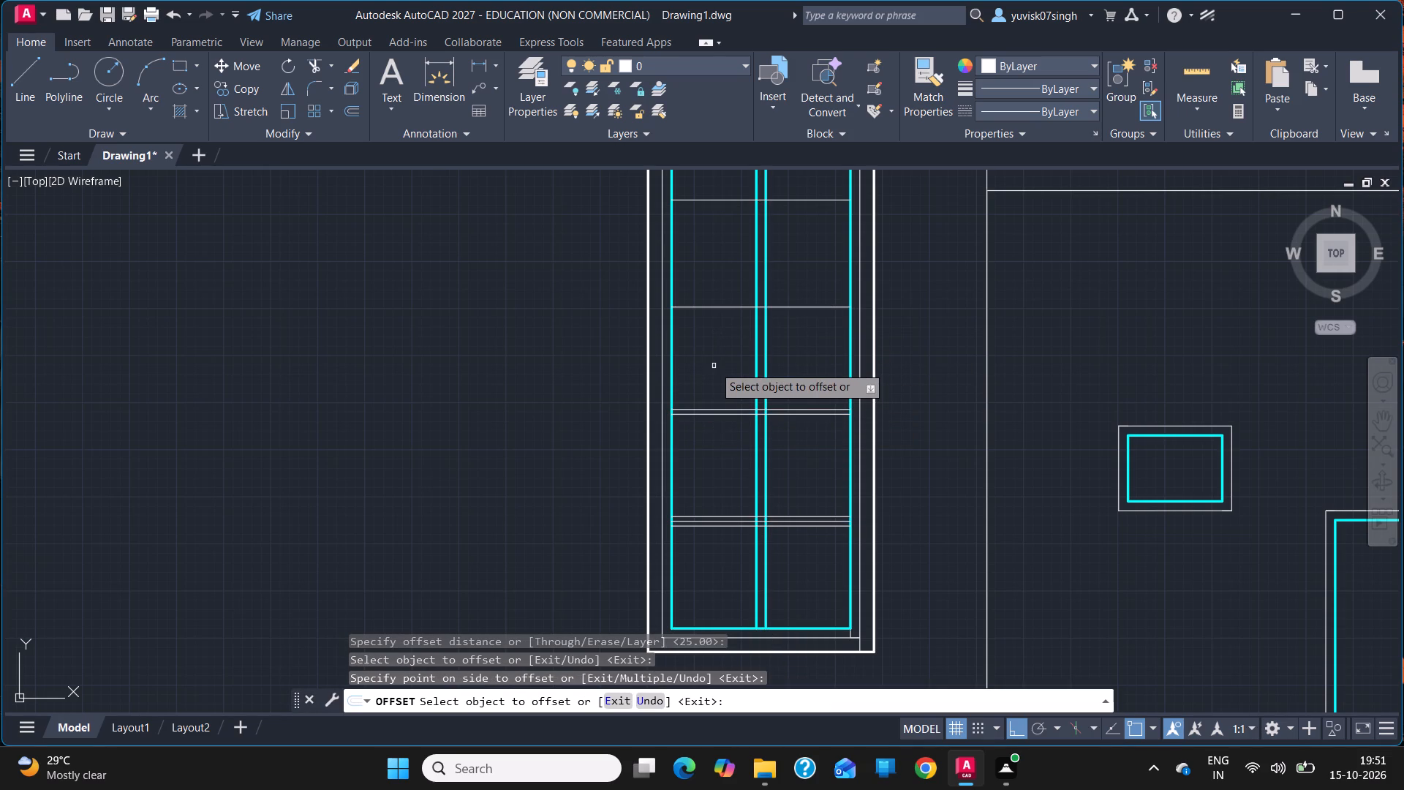
click(709, 413)
click(707, 449)
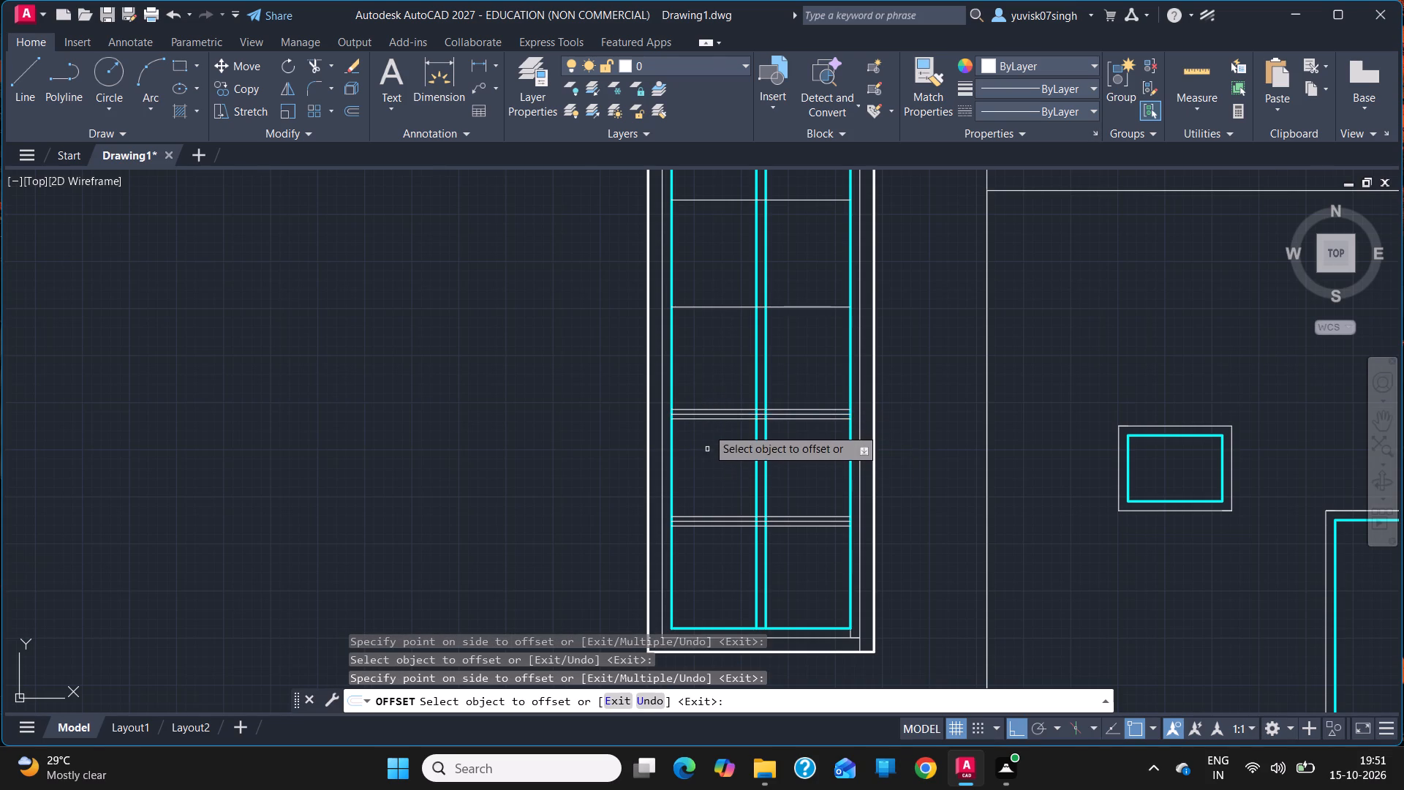
click(707, 308)
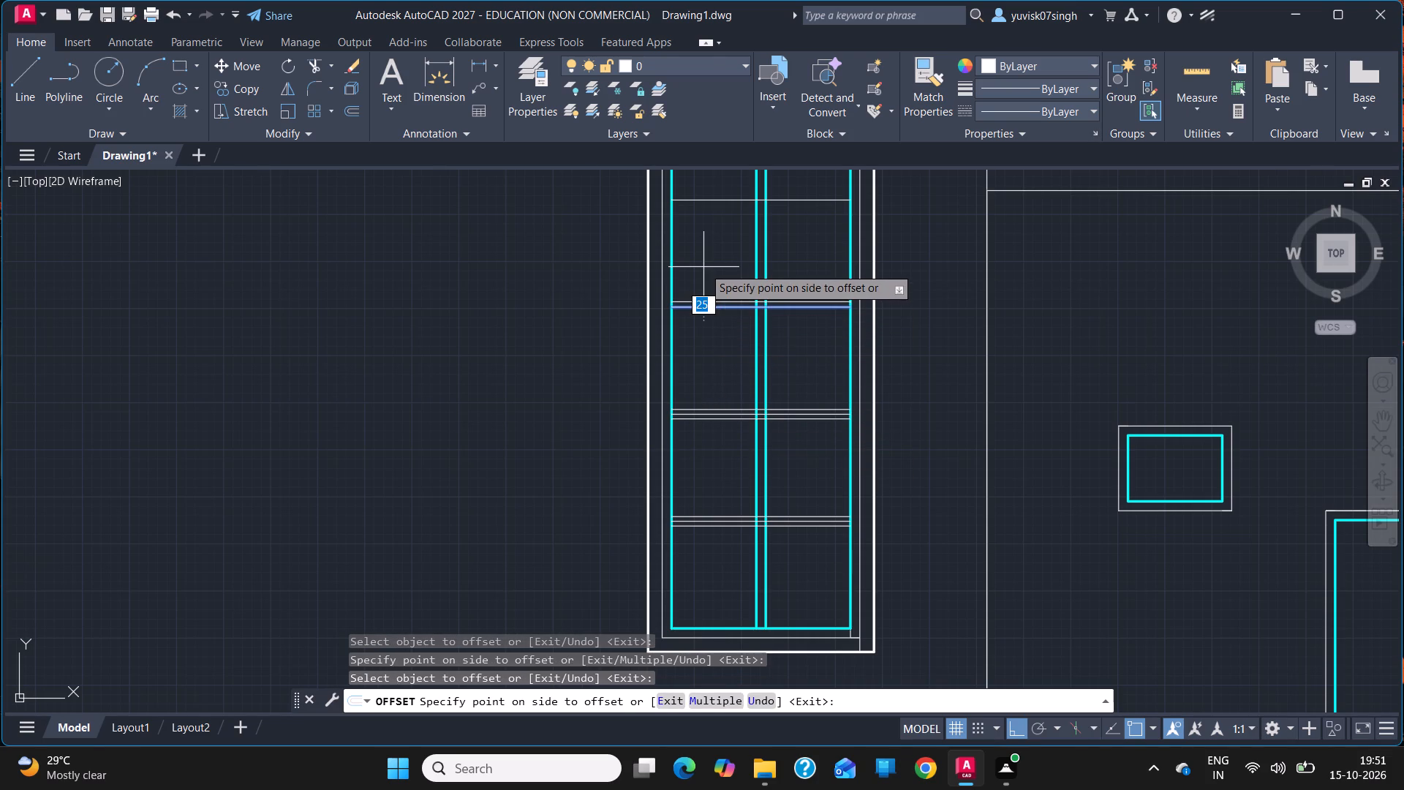
click(703, 267)
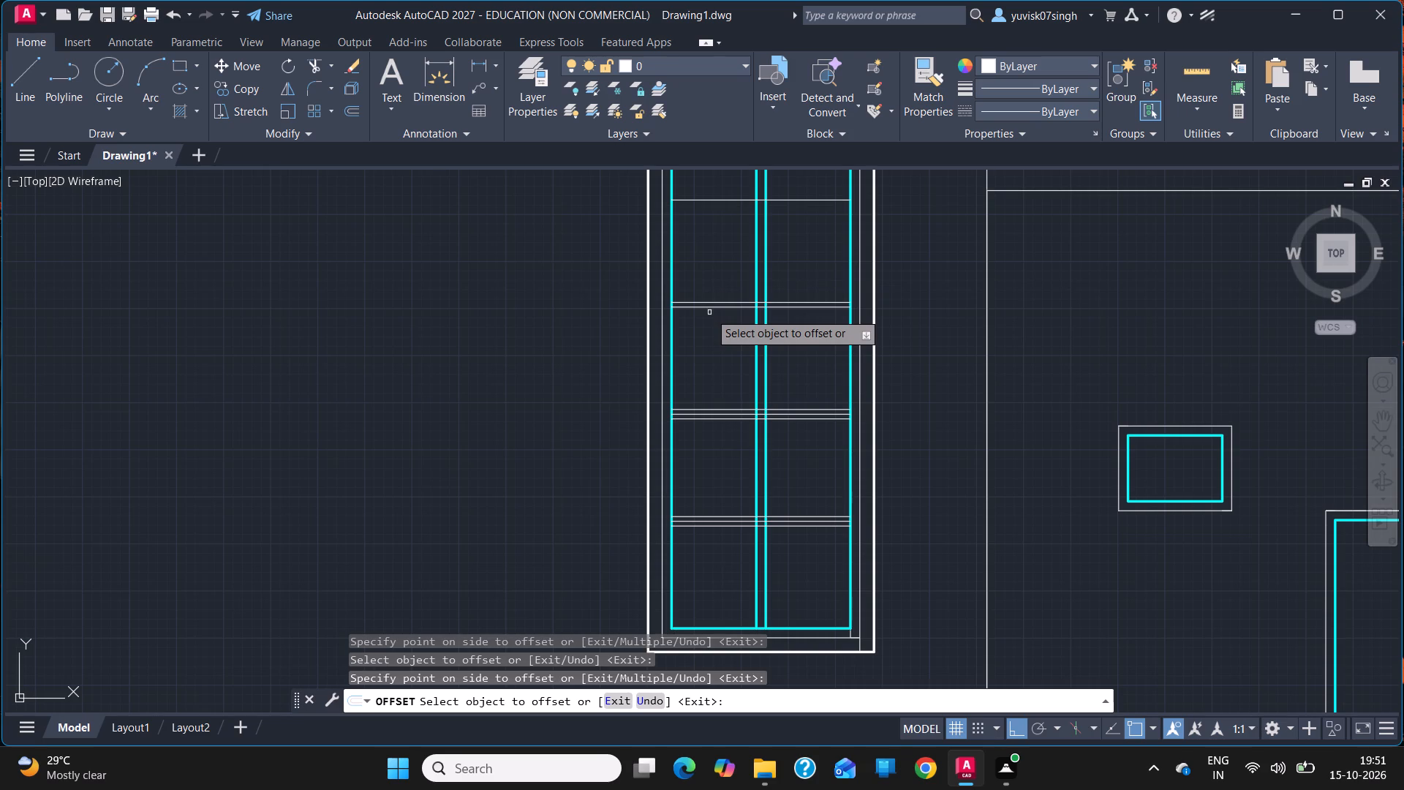
click(706, 308)
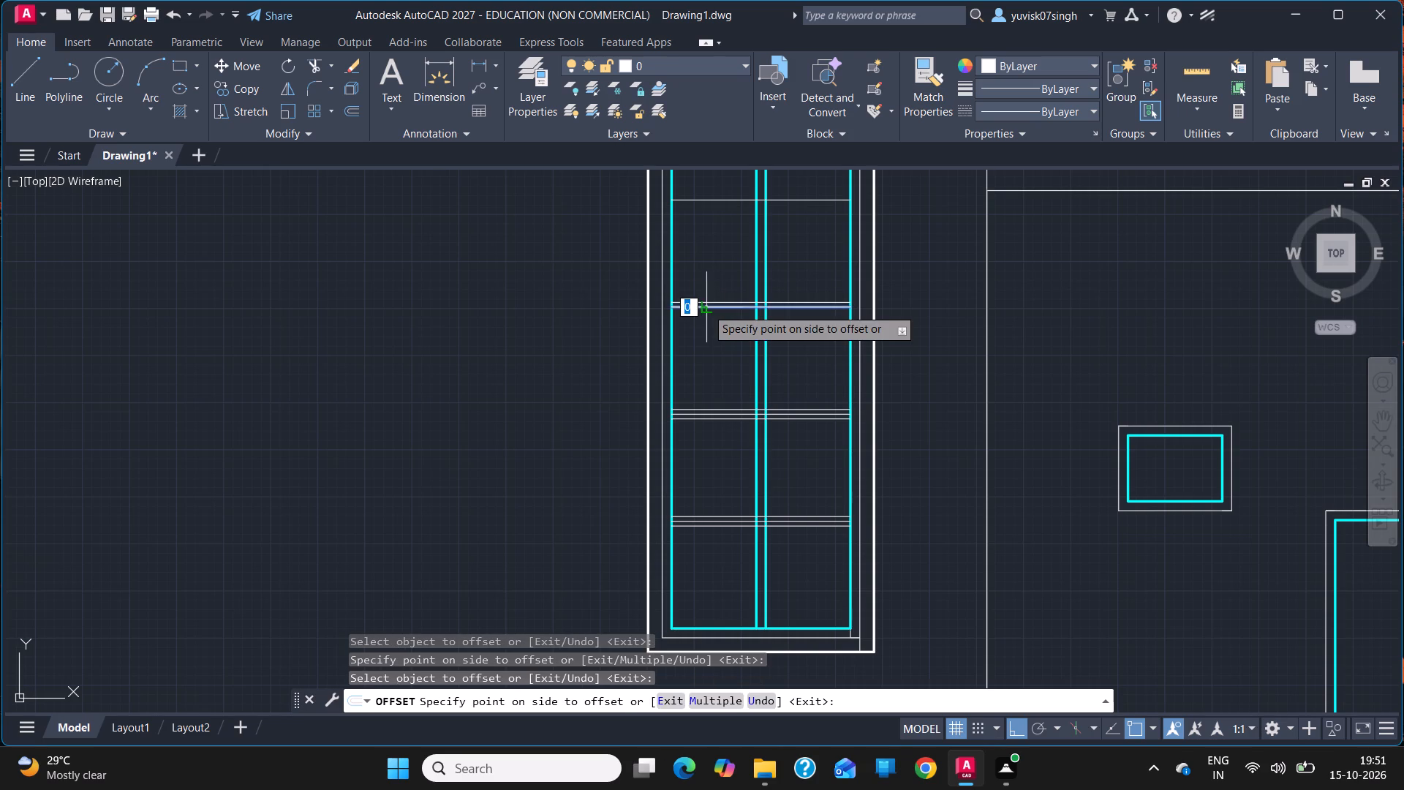
click(706, 354)
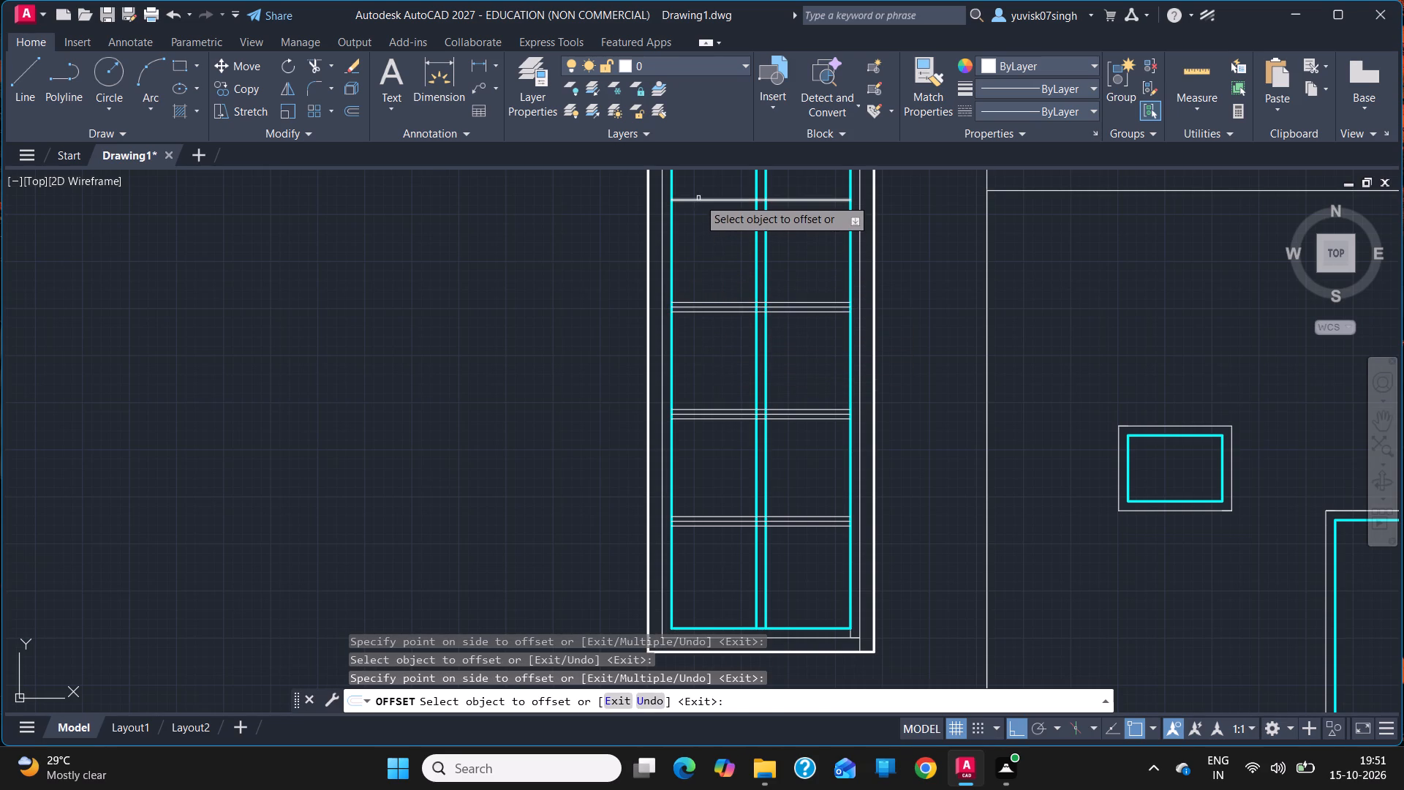
Offset the fourth horizontal divider line from the bottom of the tall cyan frame by 25, above and below.
click(698, 198)
click(700, 151)
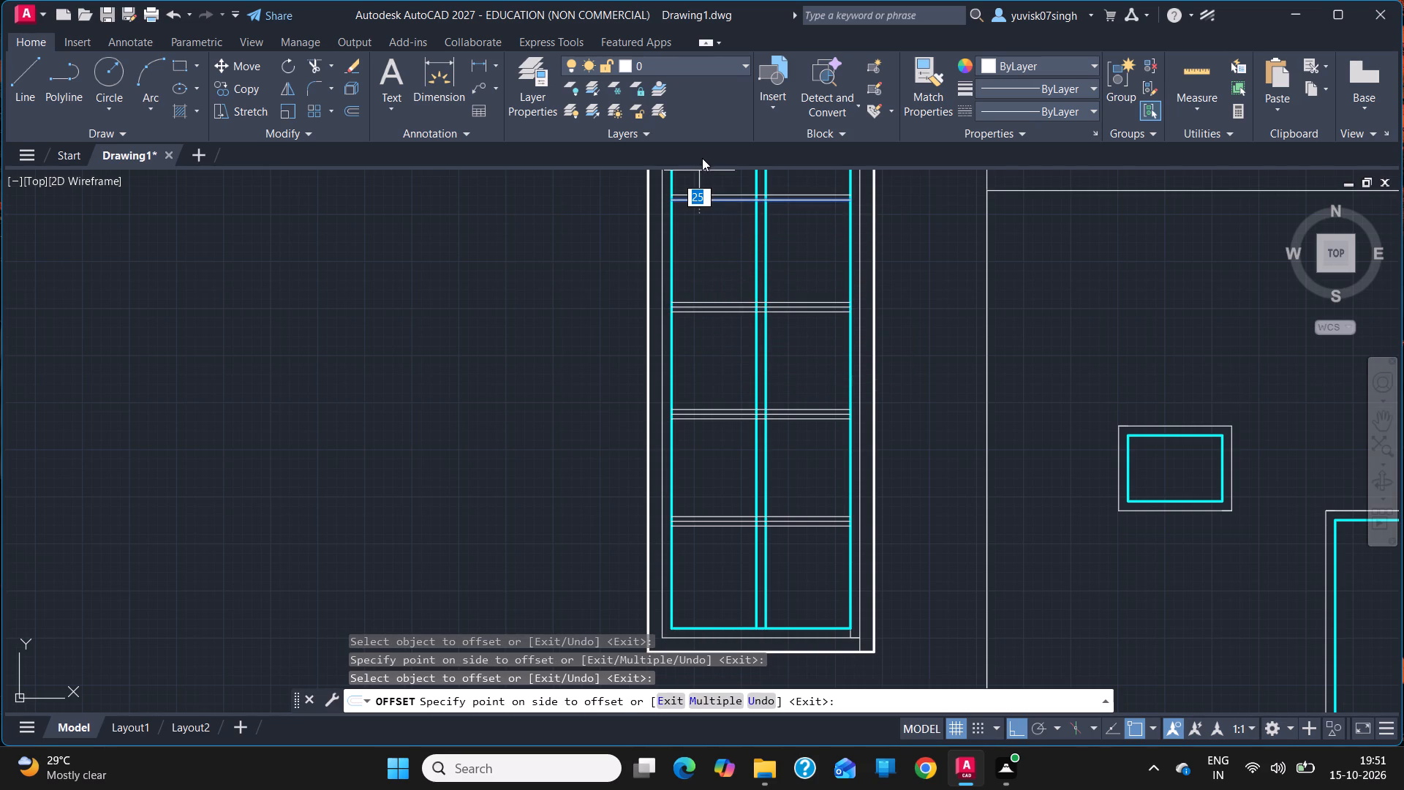
click(704, 165)
click(711, 170)
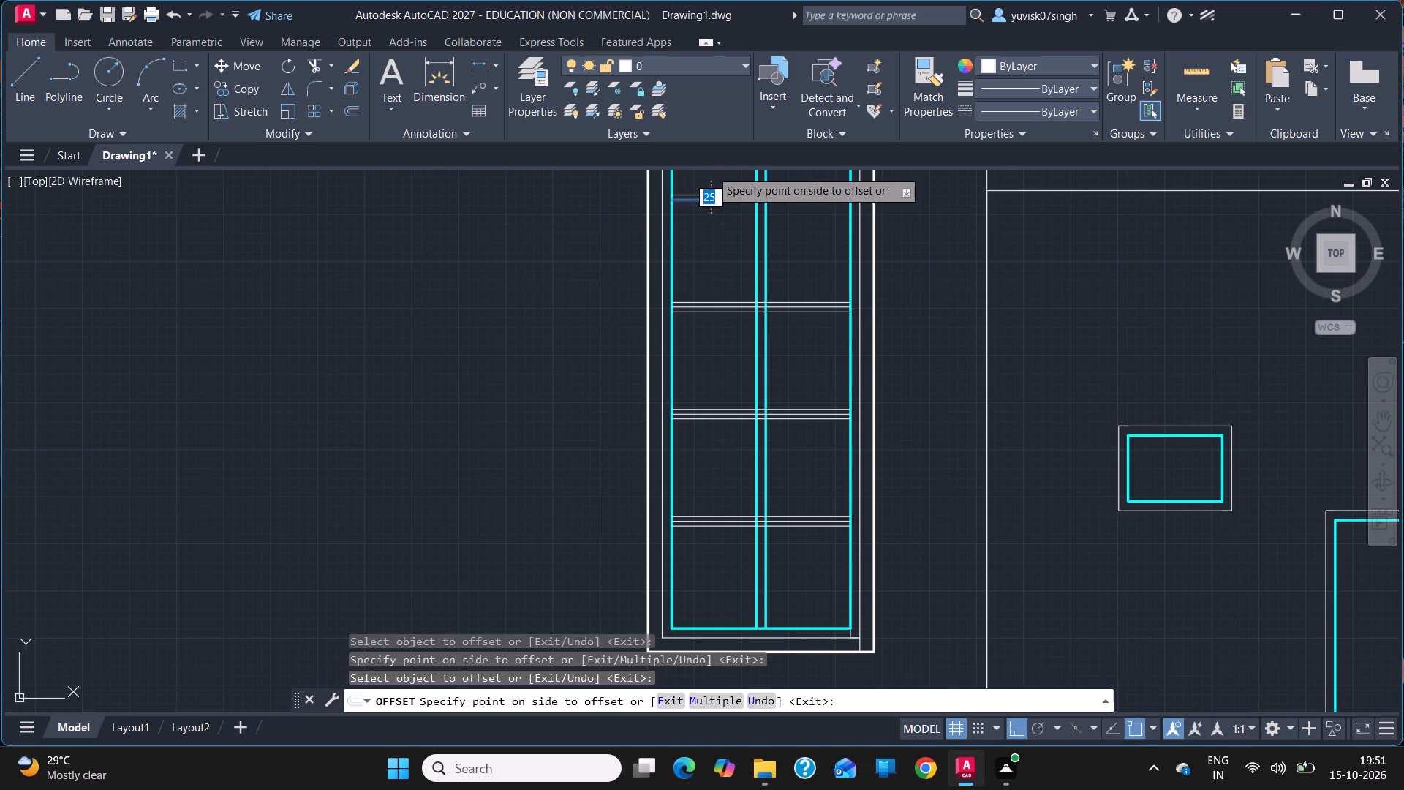
click(722, 183)
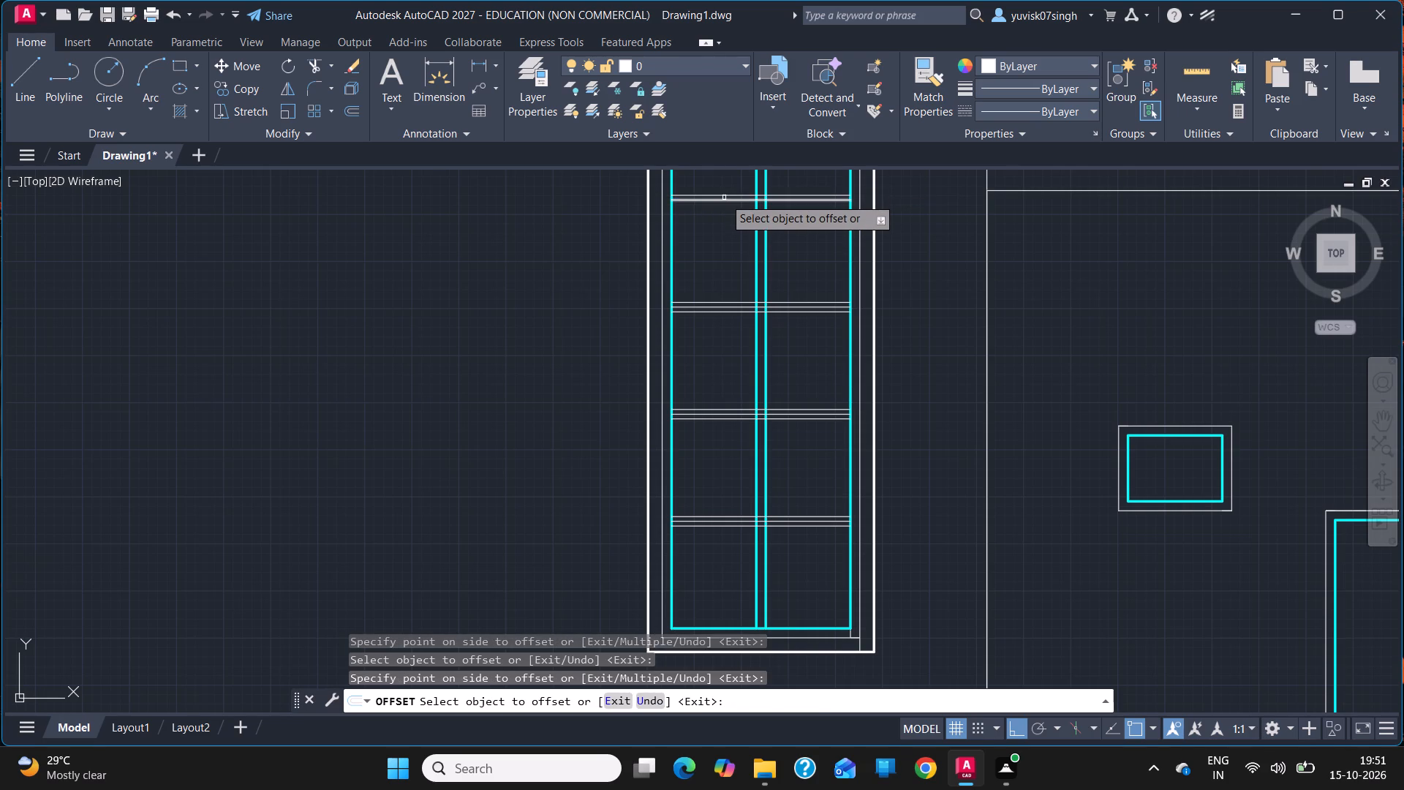
click(724, 197)
click(721, 236)
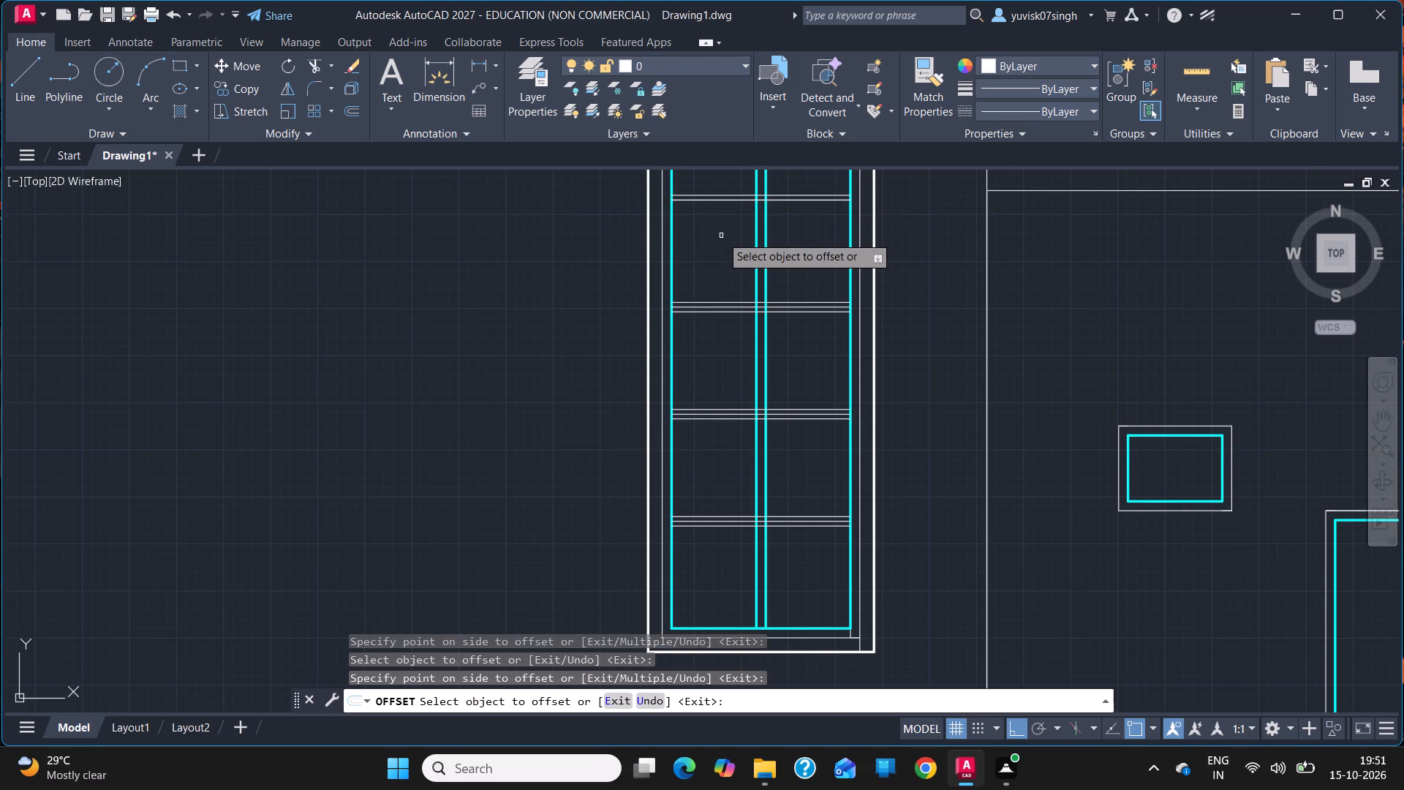
click(725, 203)
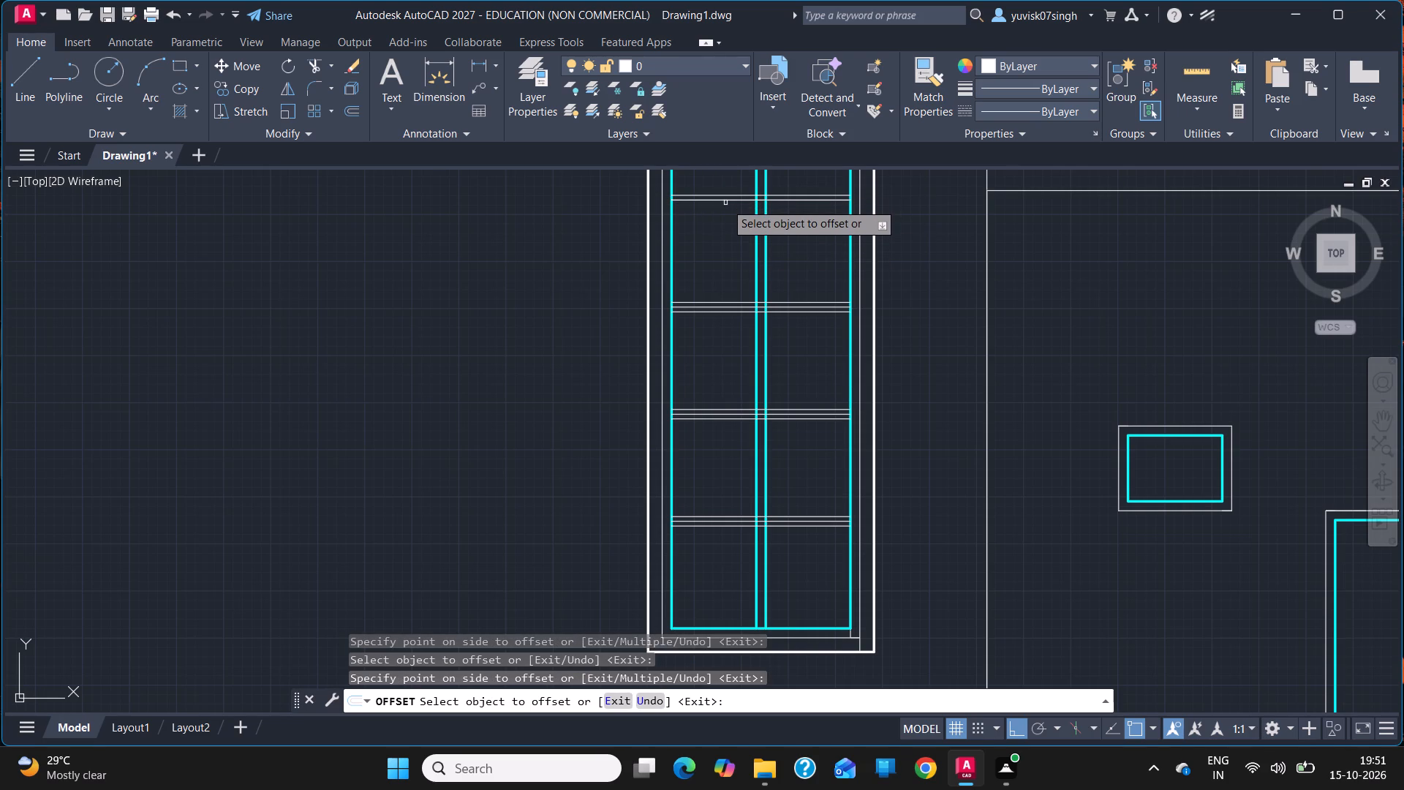
click(731, 198)
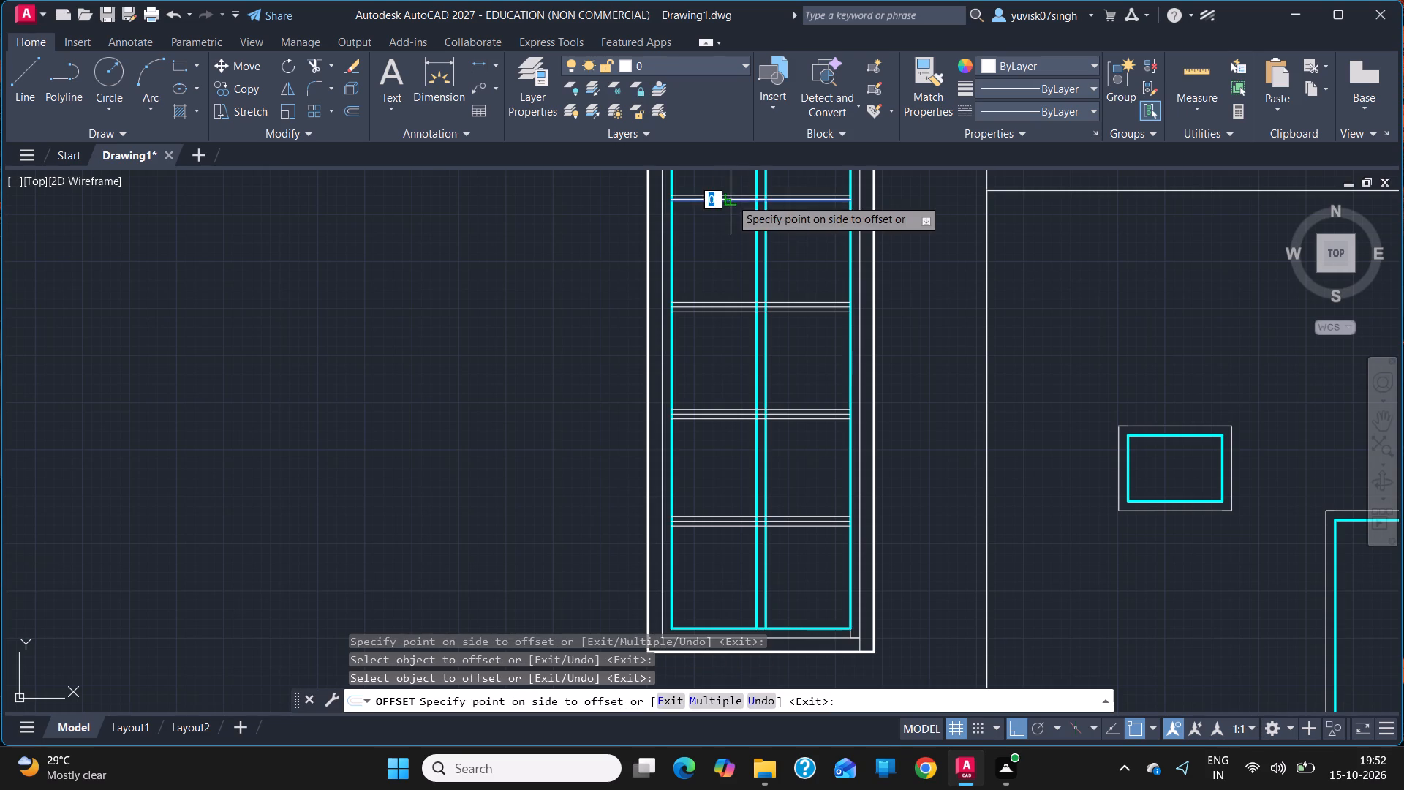
click(722, 272)
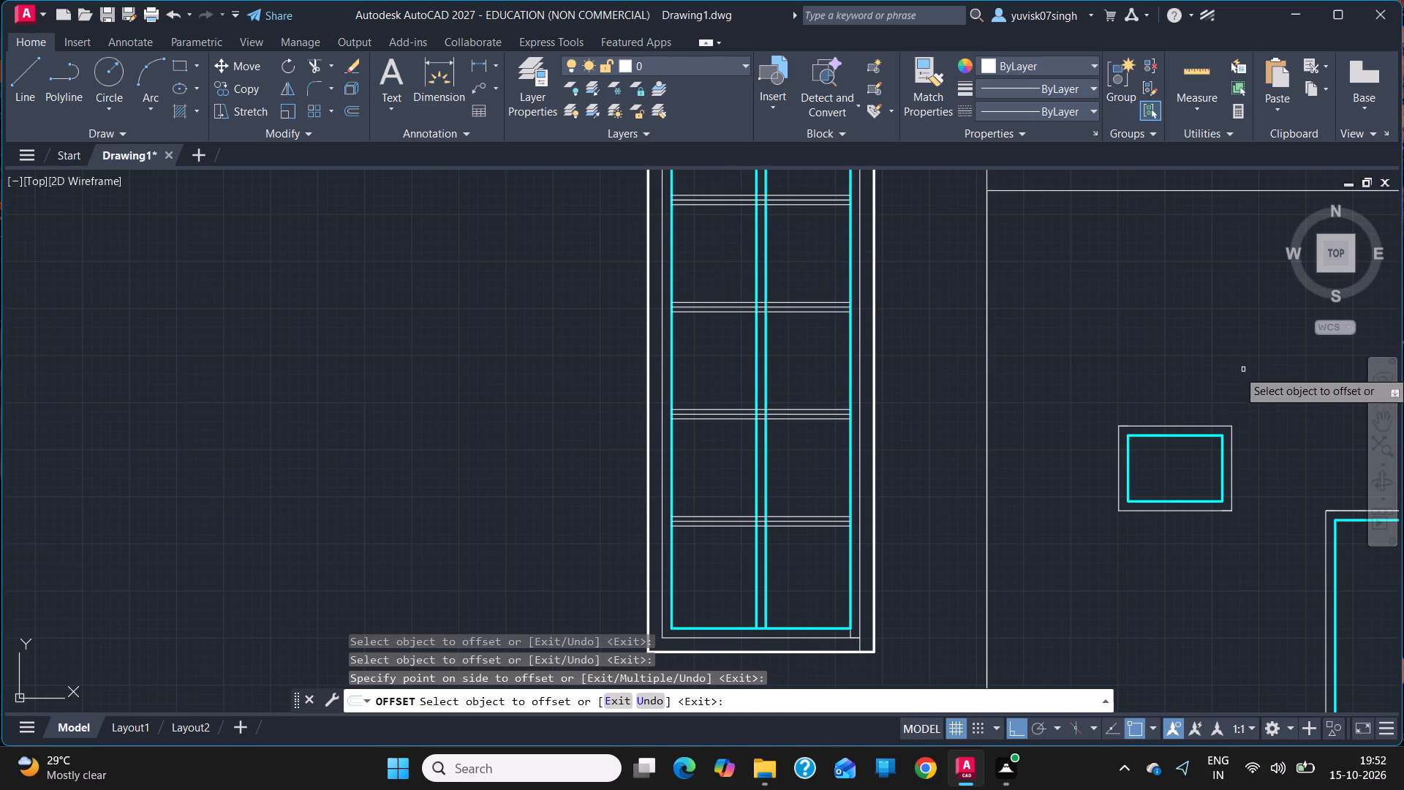
Offset the fifth and sixth horizontal divider lines from the bottom of the tall frame by 25, above and below each.
click(1389, 426)
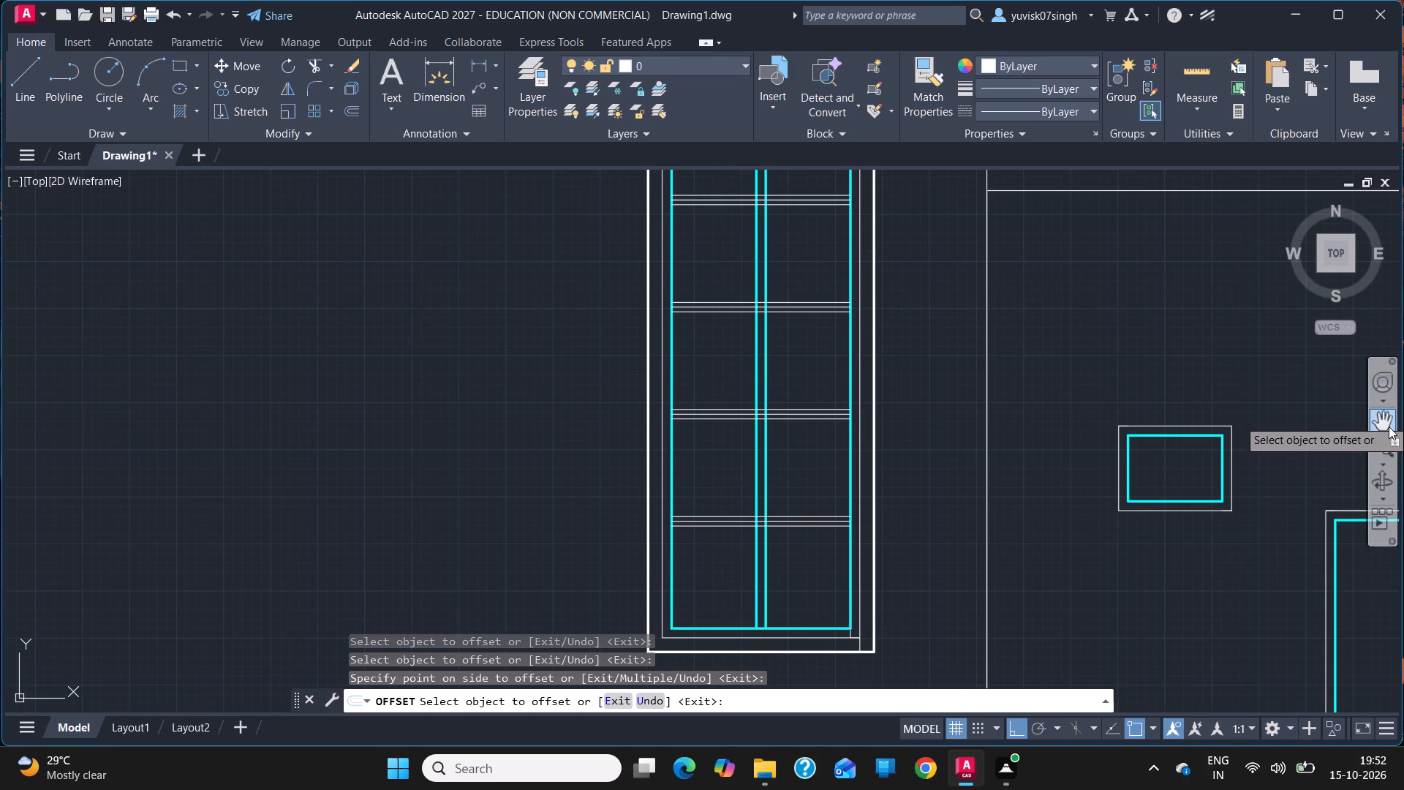
drag(1063, 376, 1059, 608)
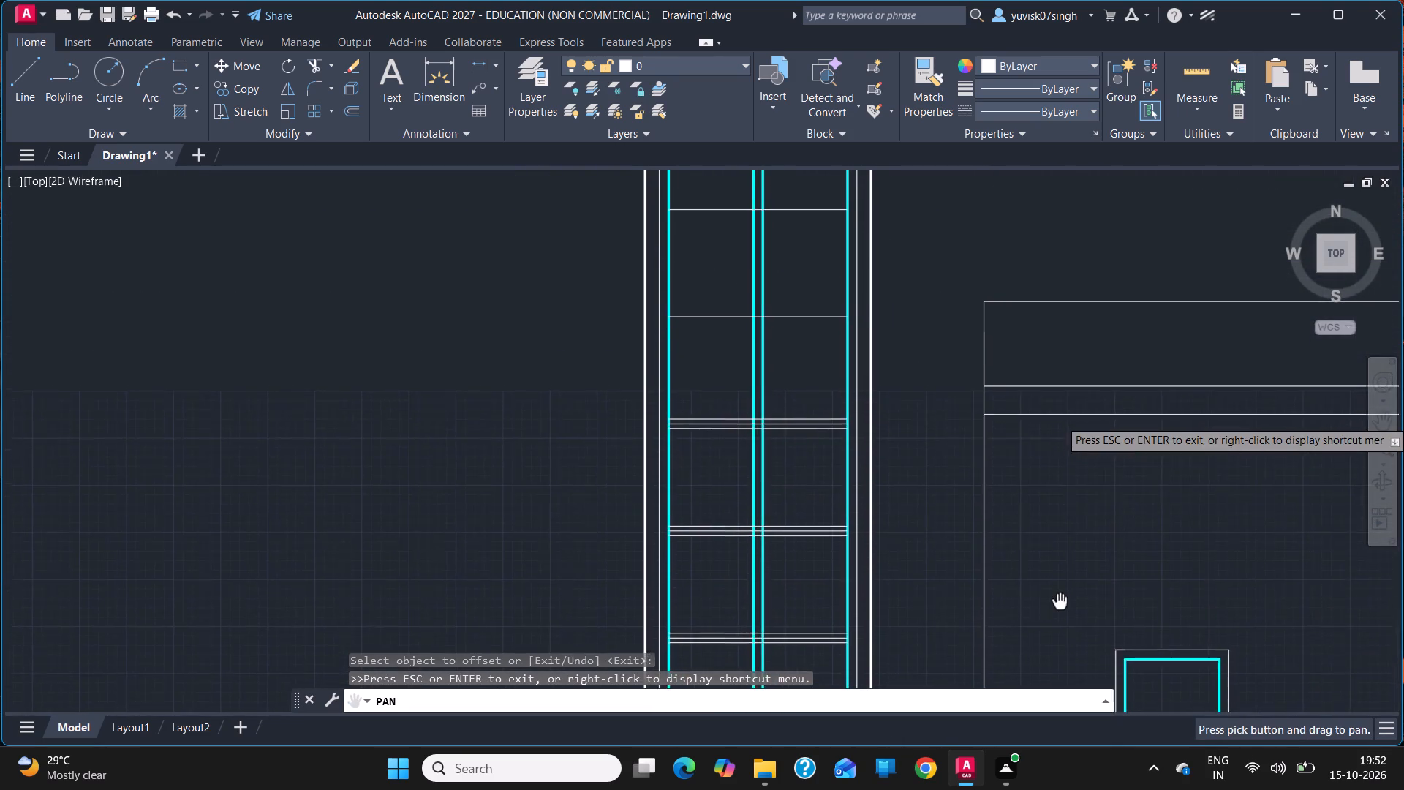
drag(1059, 608, 1047, 656)
drag(925, 400, 932, 548)
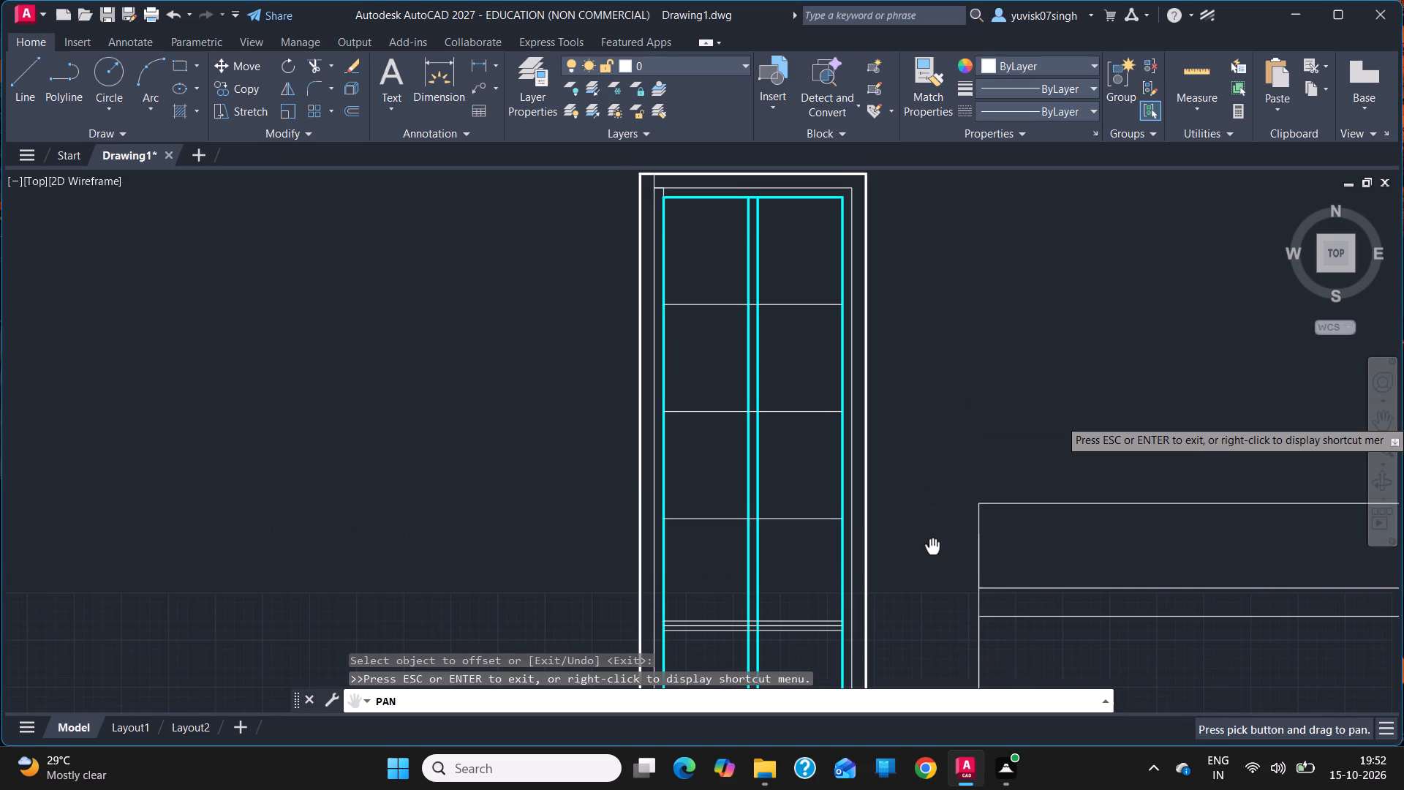
drag(932, 548, 932, 547)
key(Escape)
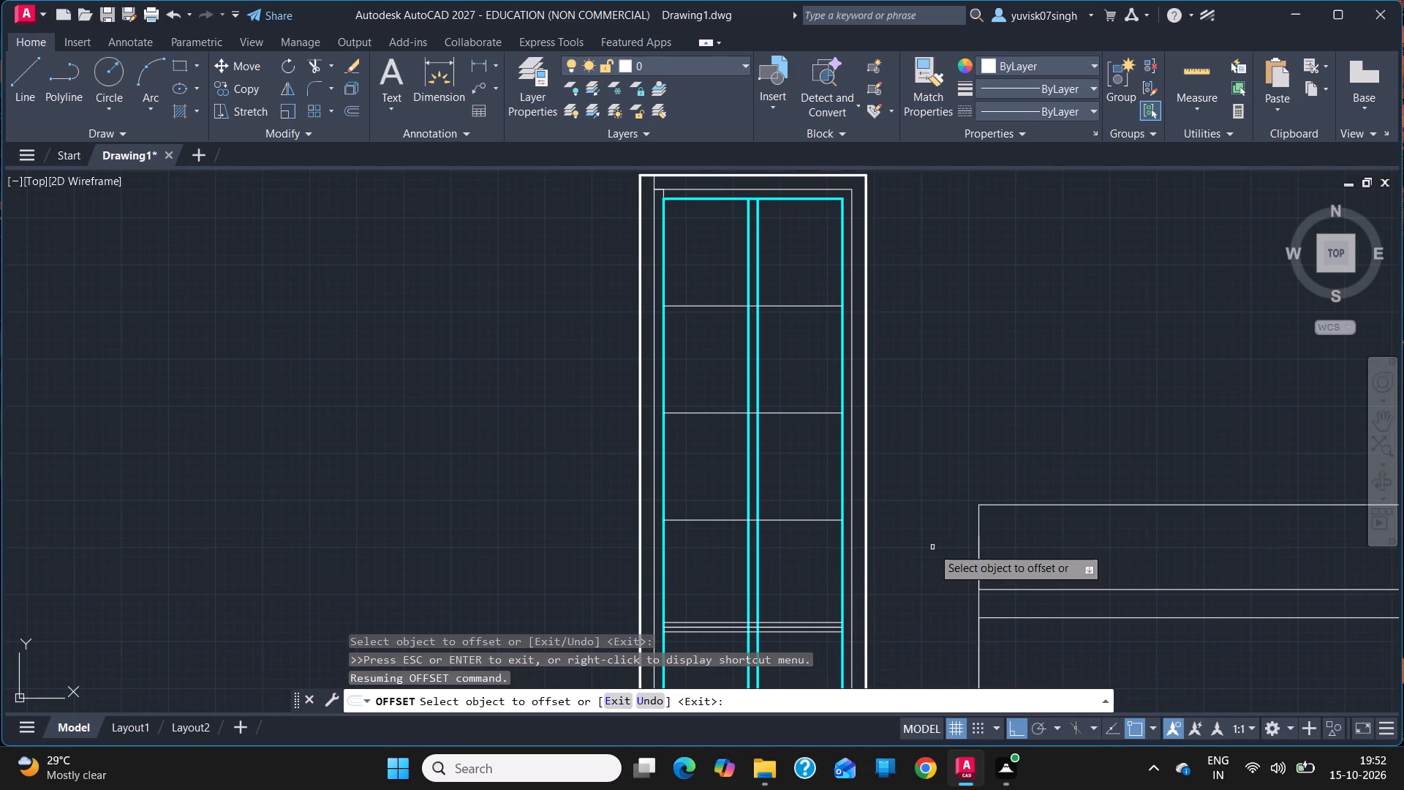
click(712, 520)
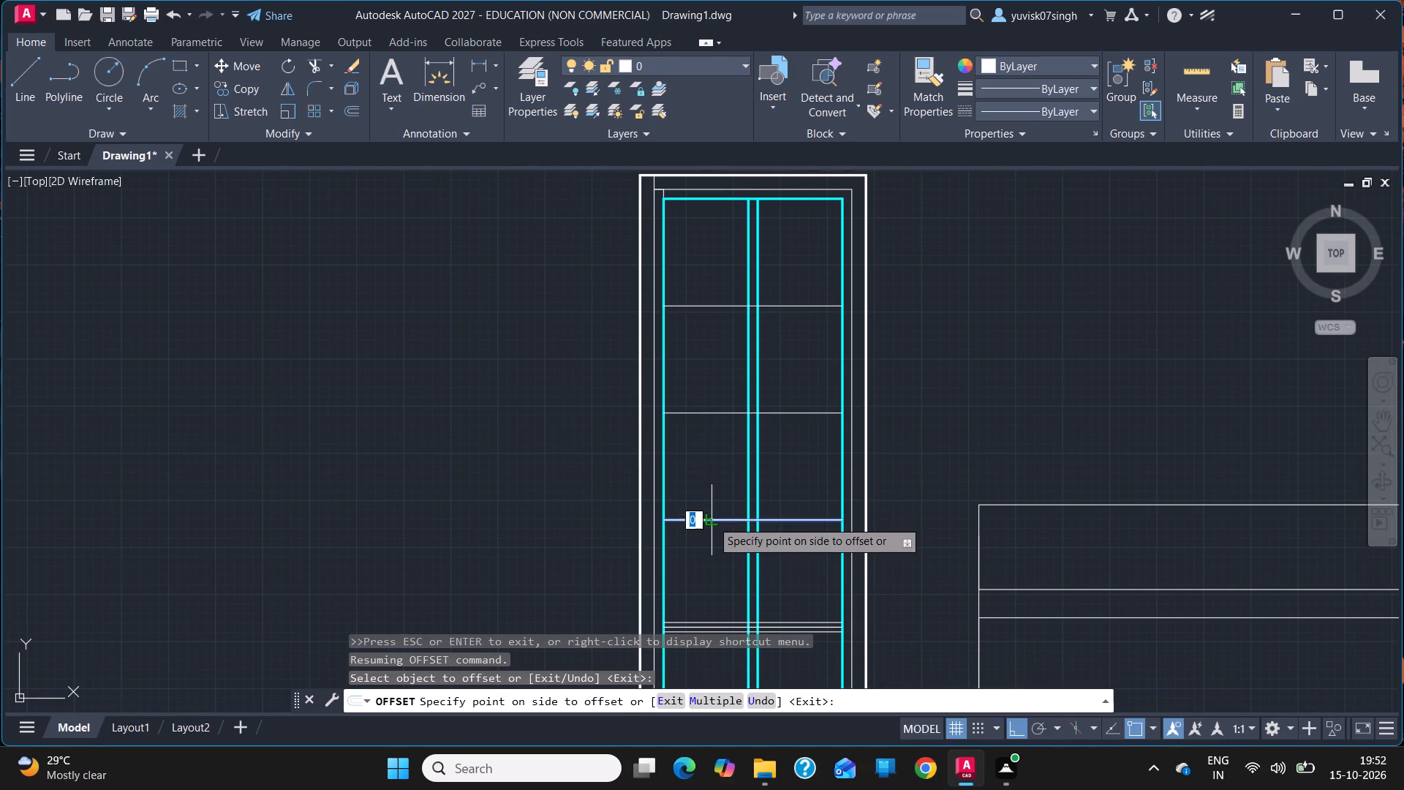
click(713, 466)
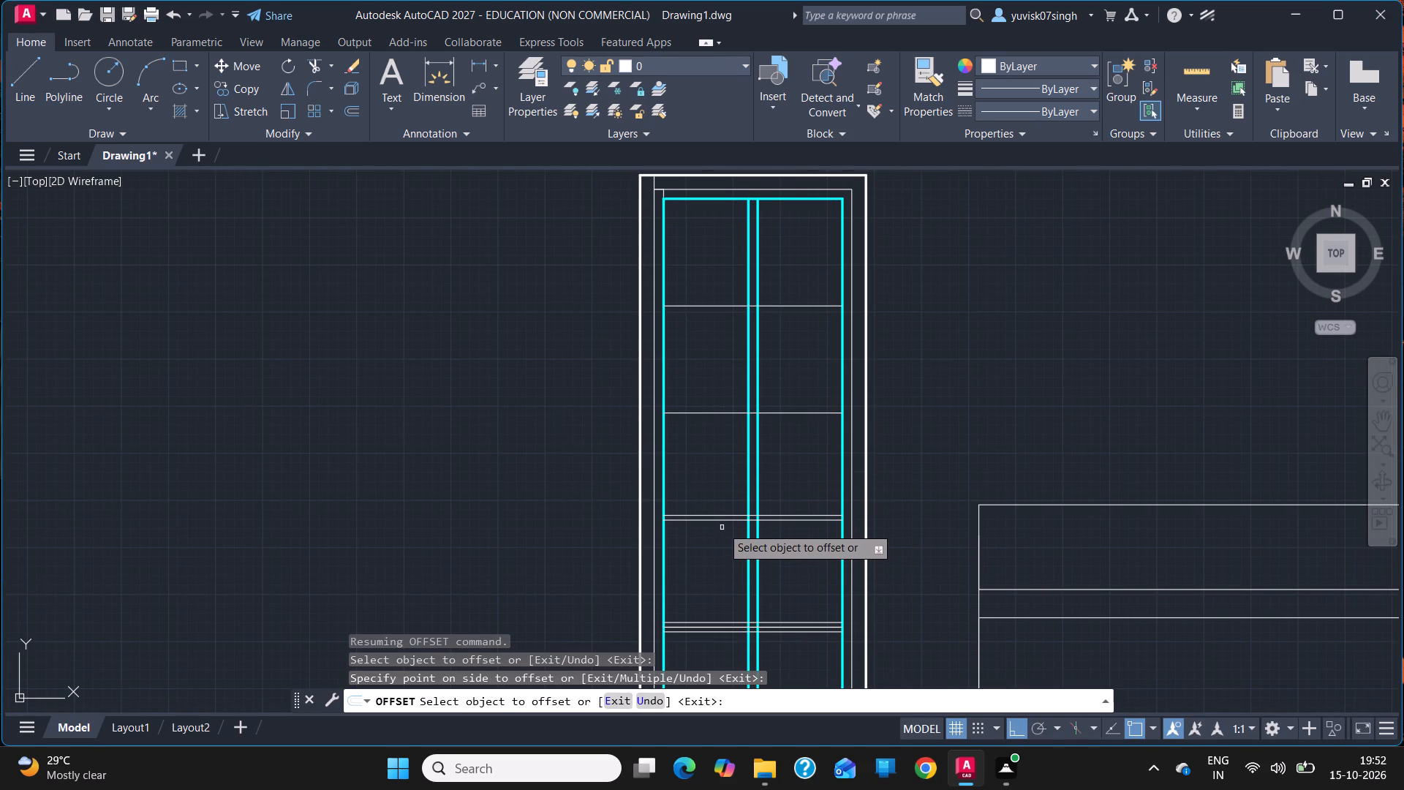
click(722, 519)
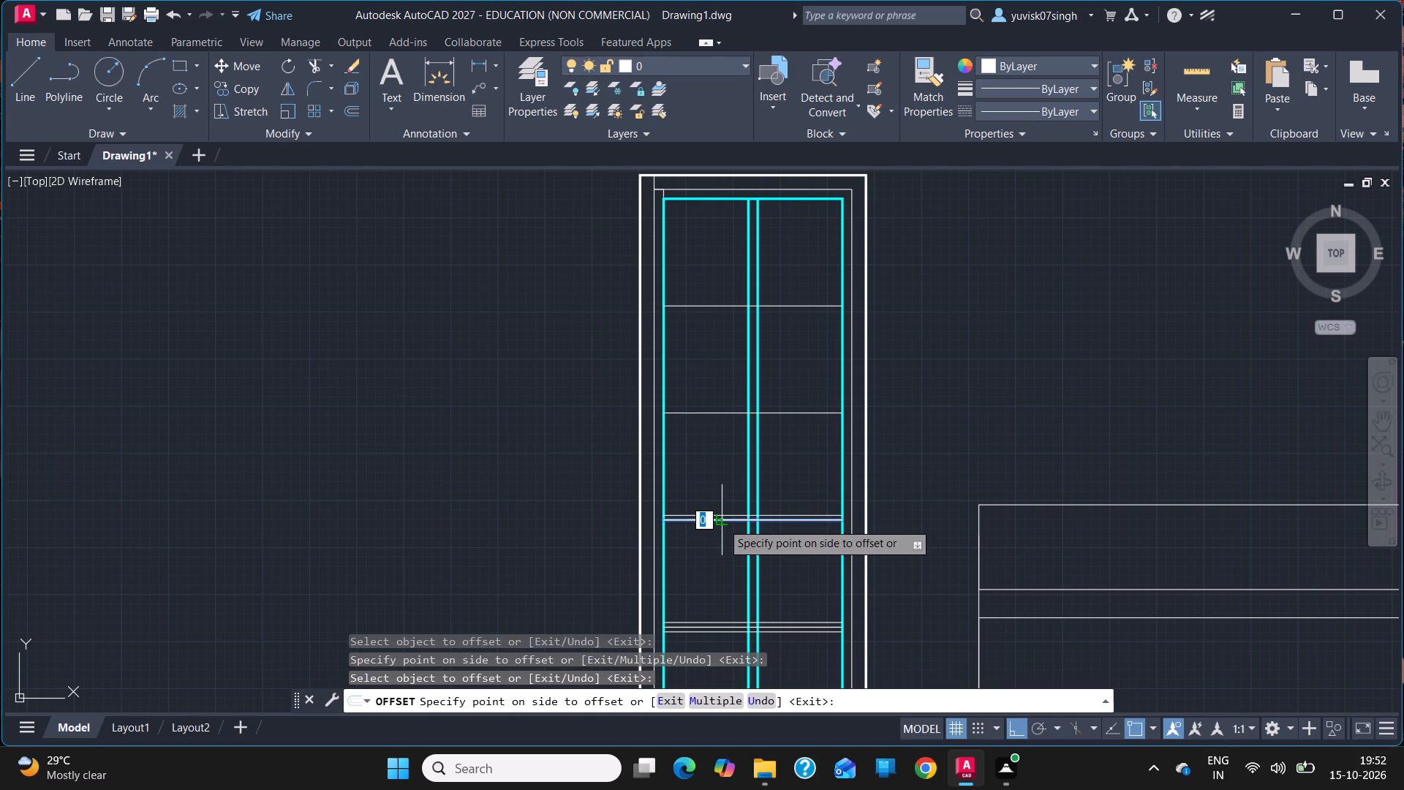
click(712, 582)
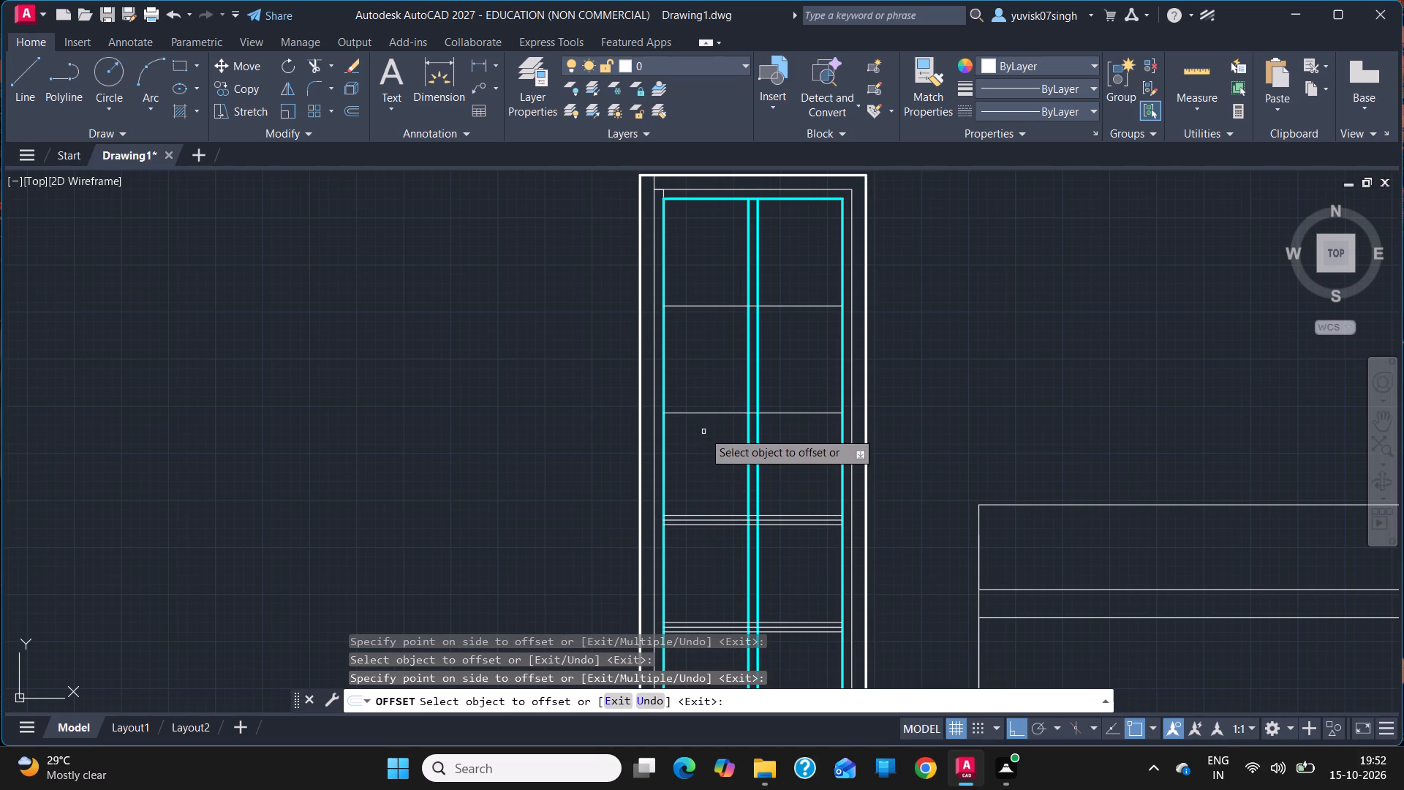
drag(698, 413, 712, 330)
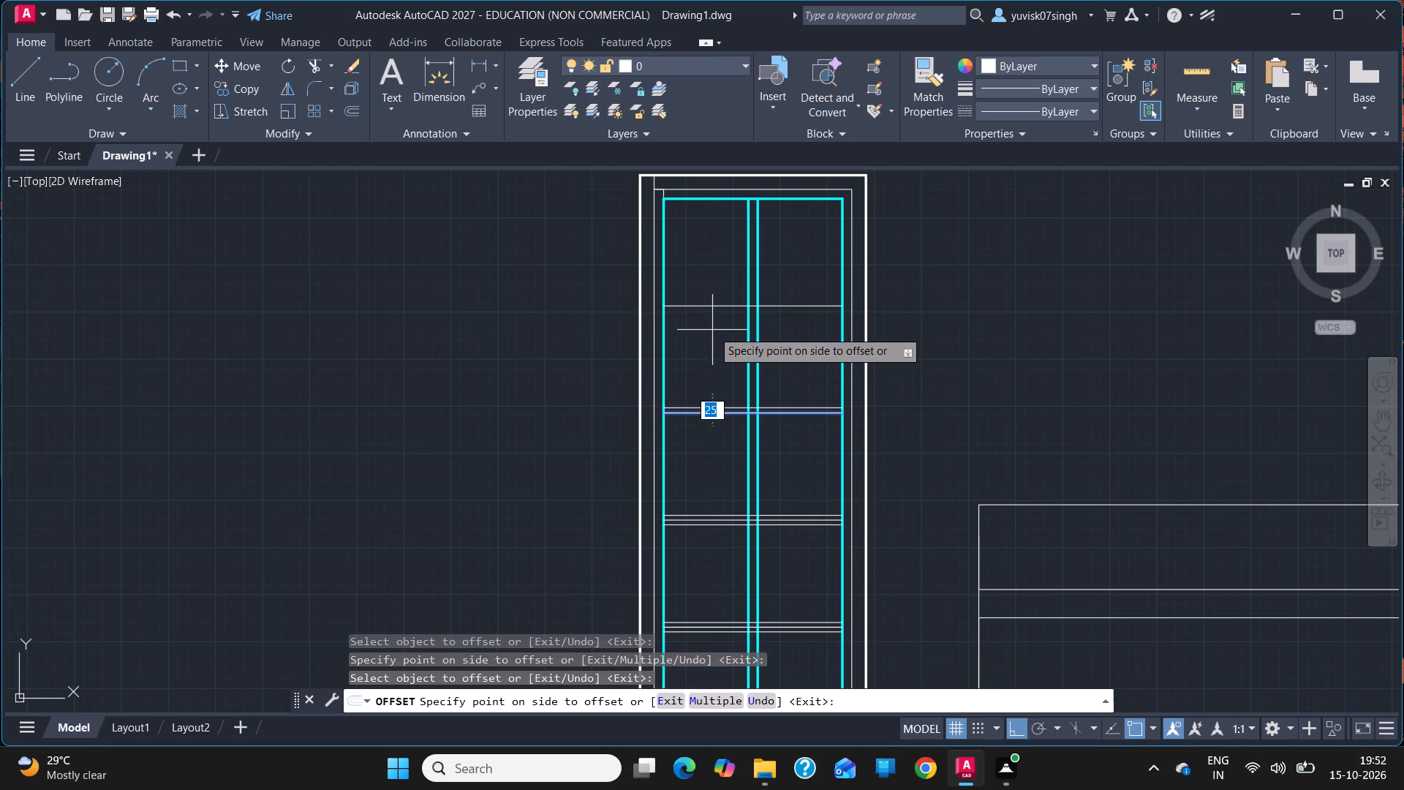
click(712, 330)
click(710, 413)
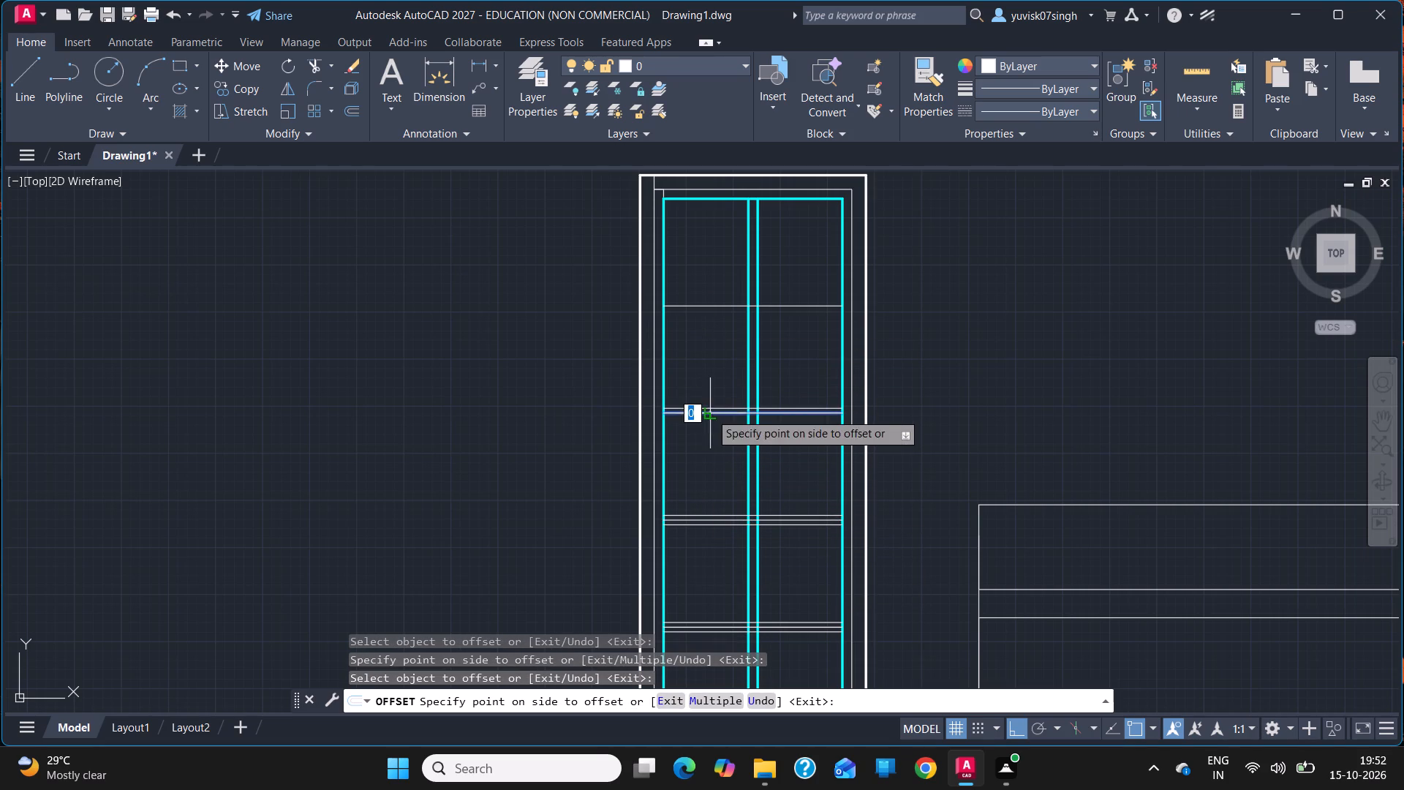
click(706, 452)
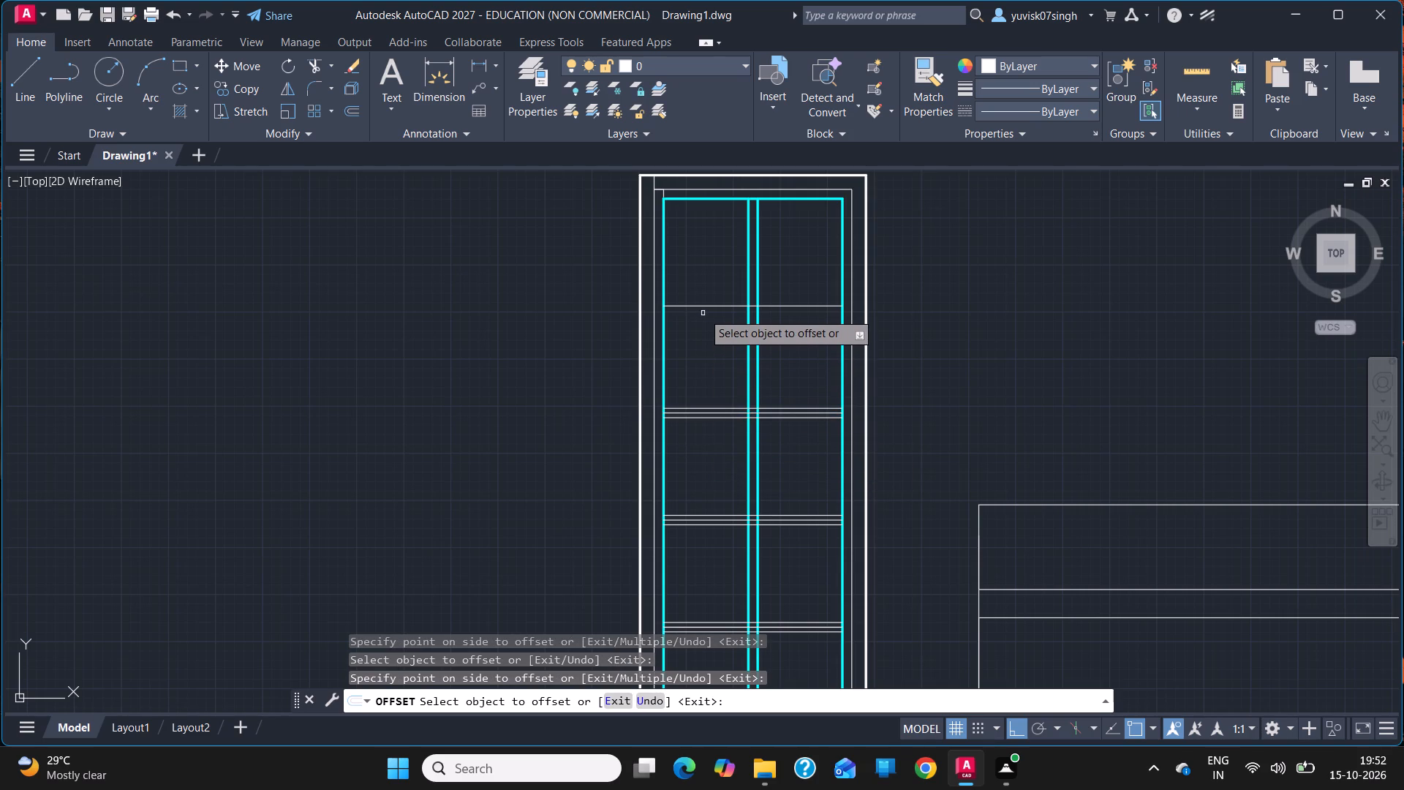
Offset the topmost horizontal divider line of the tall frame by 25, above and below, and end the Offset command.
click(698, 306)
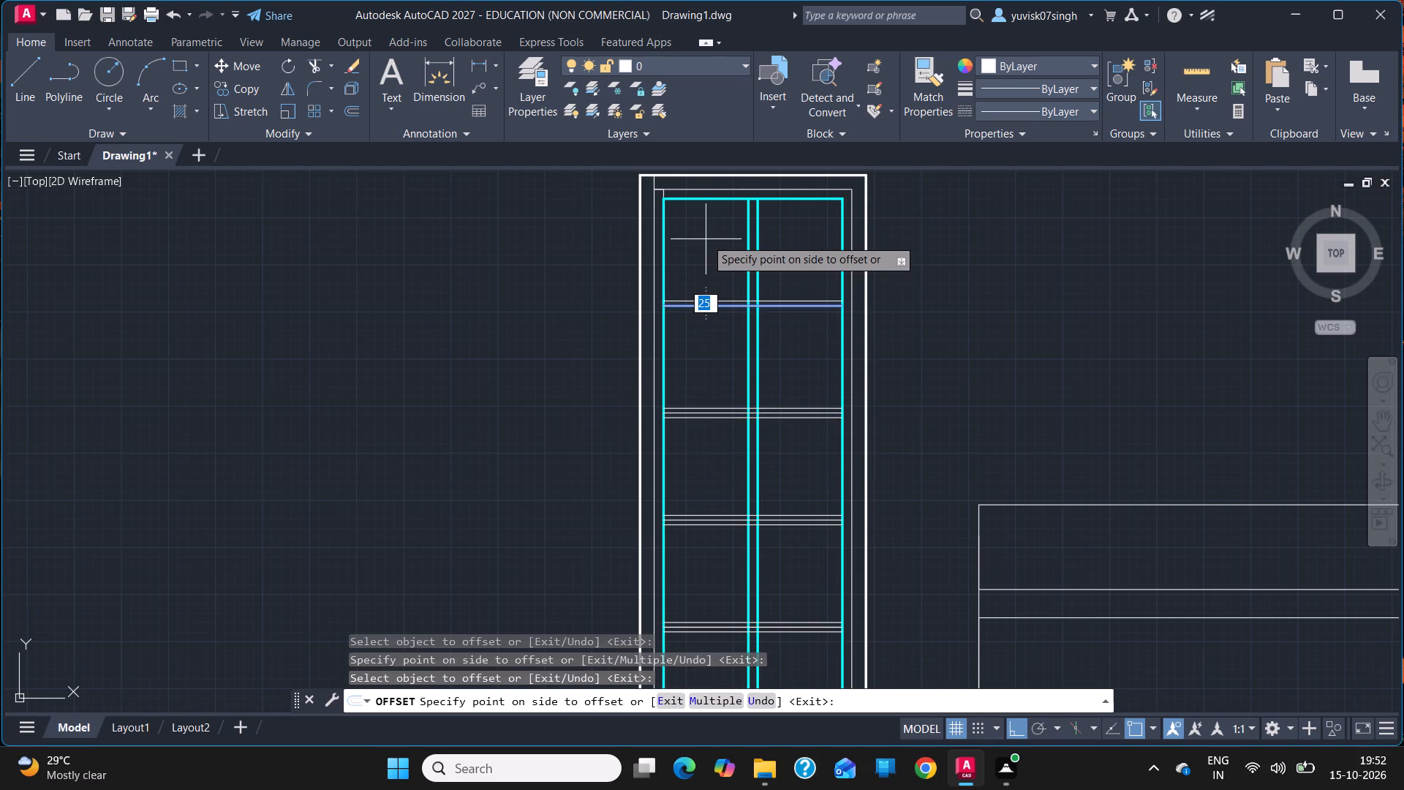
click(706, 238)
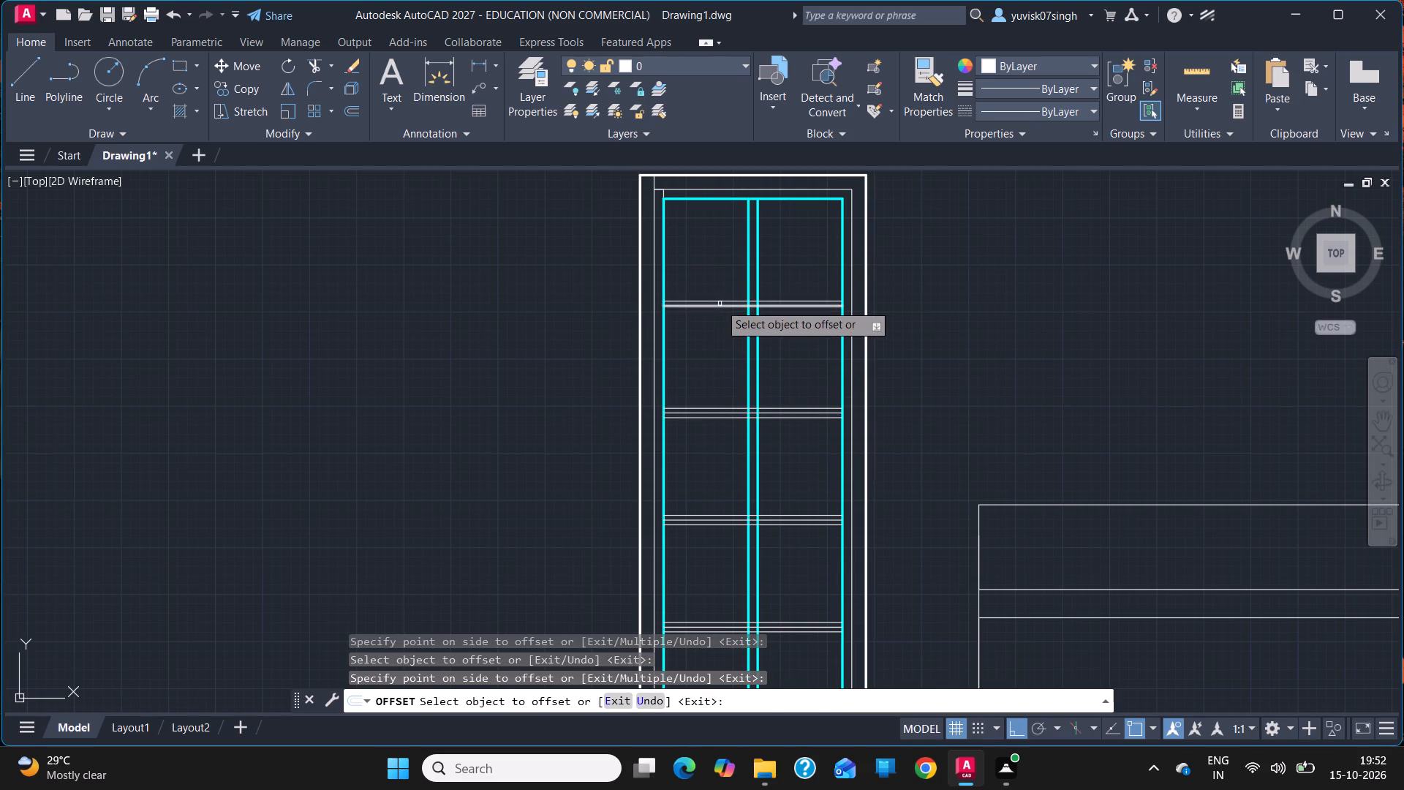
click(720, 304)
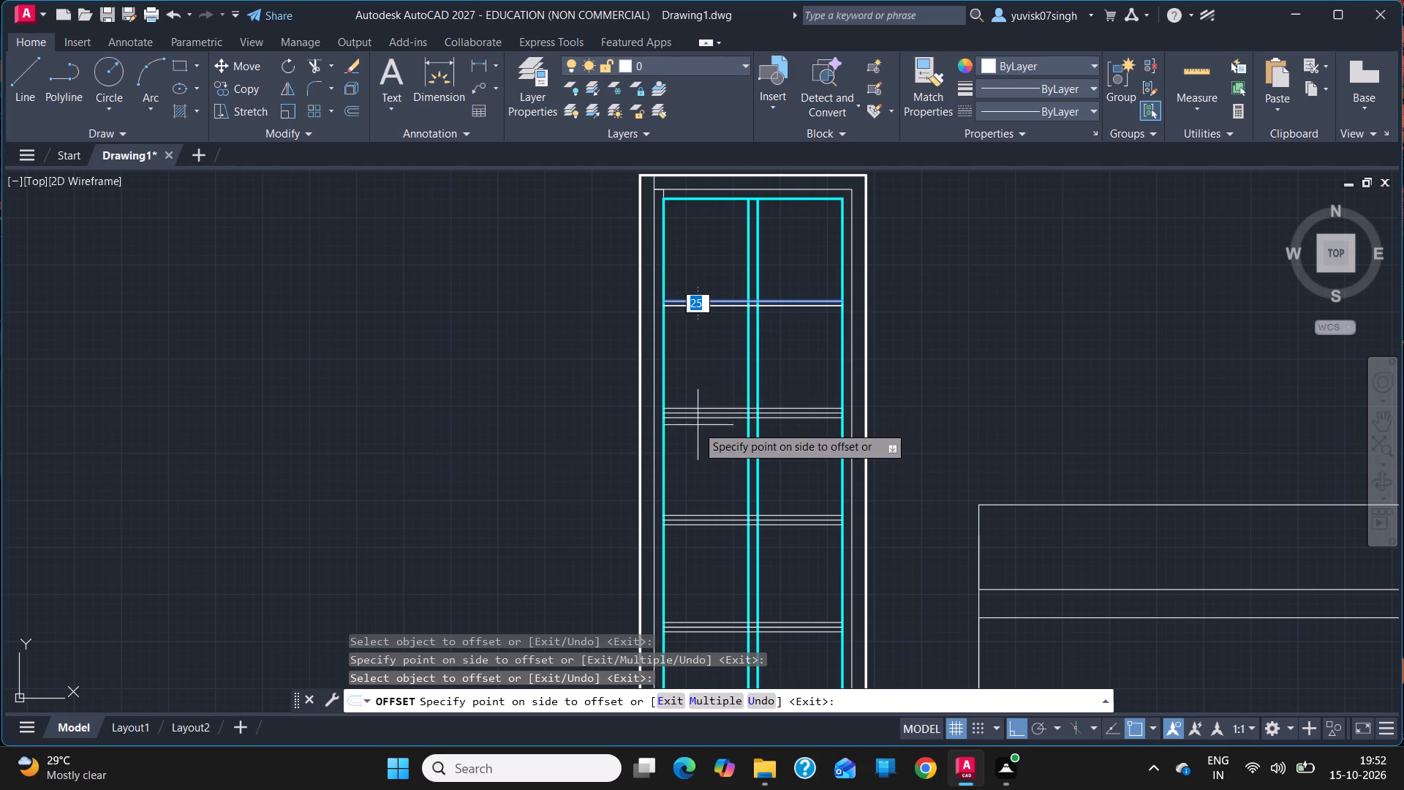
click(711, 361)
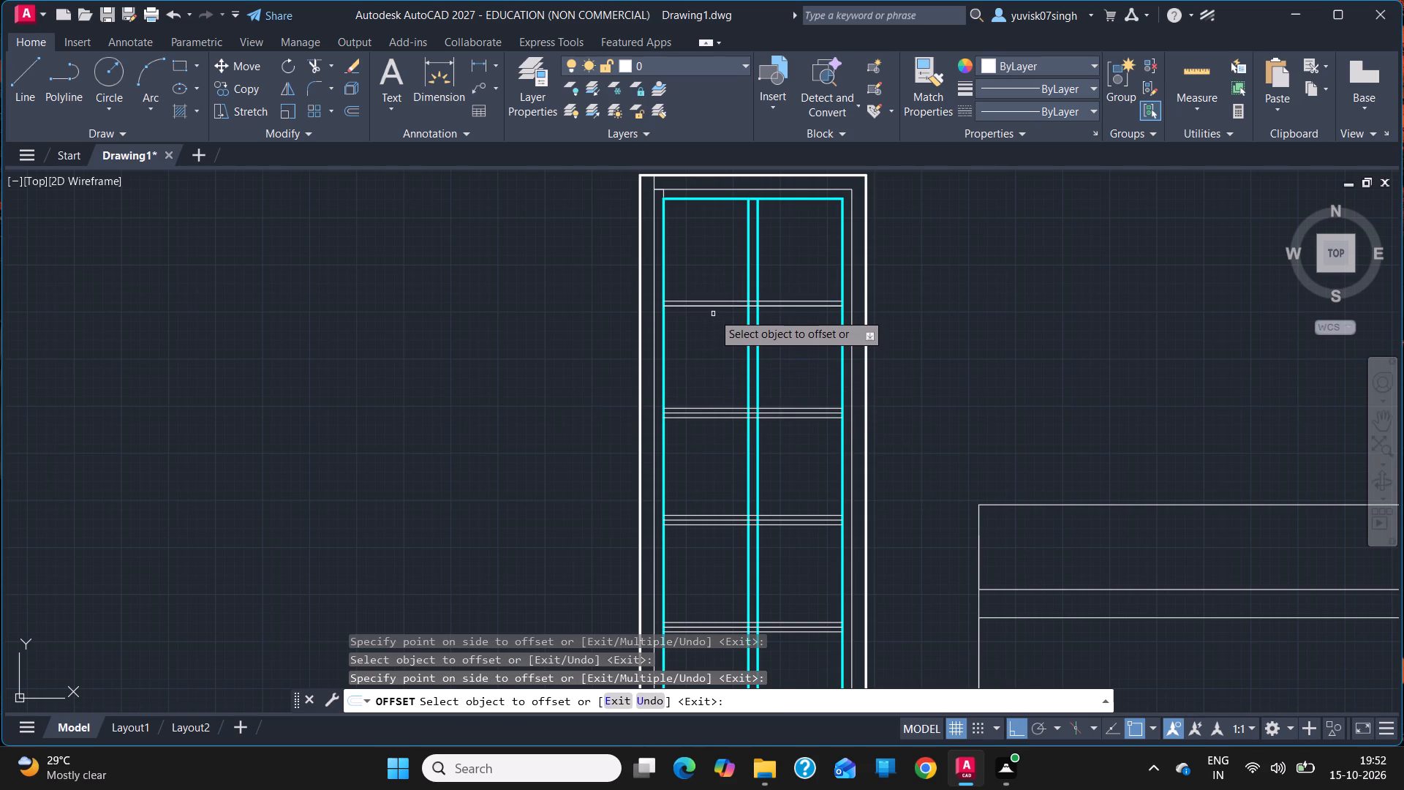
click(709, 305)
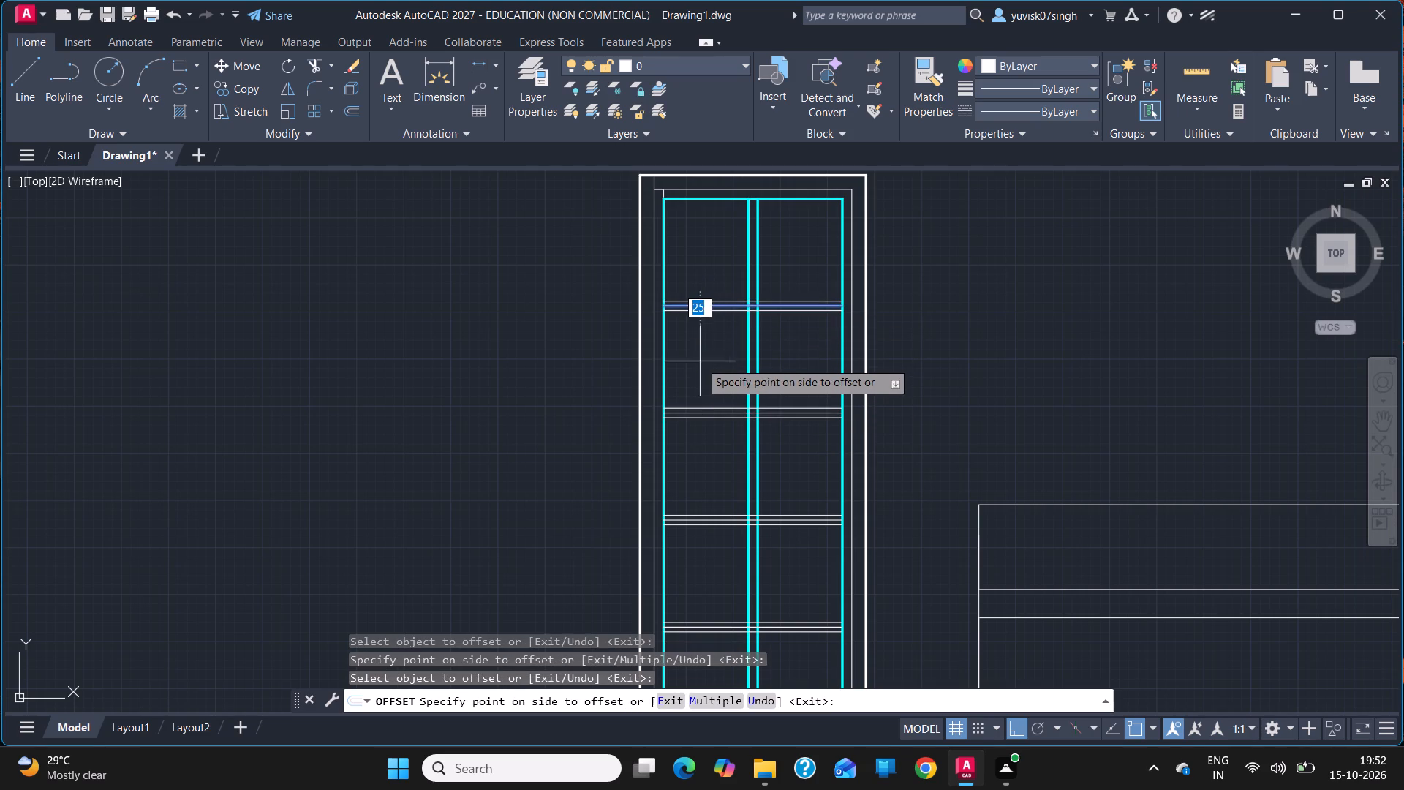
click(699, 365)
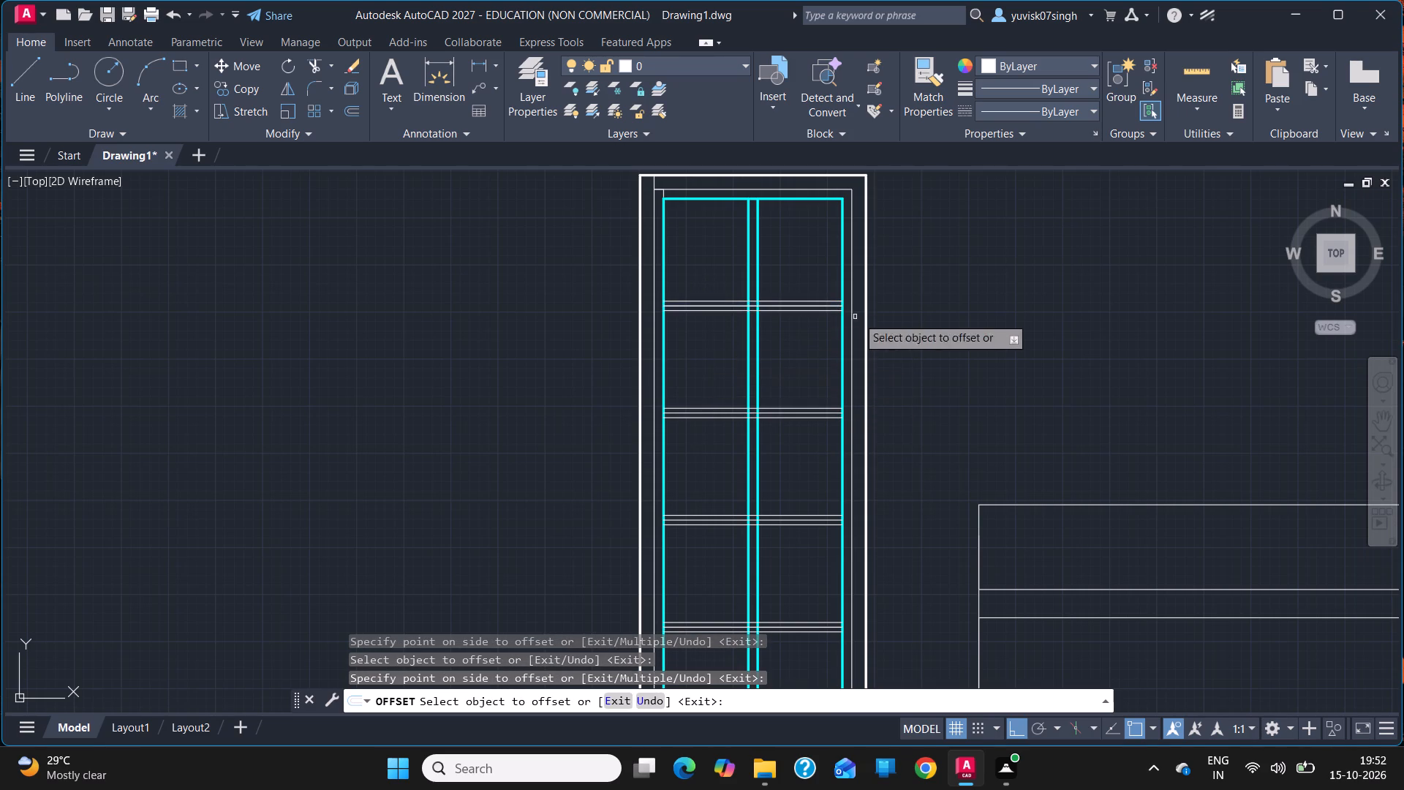
key(Escape)
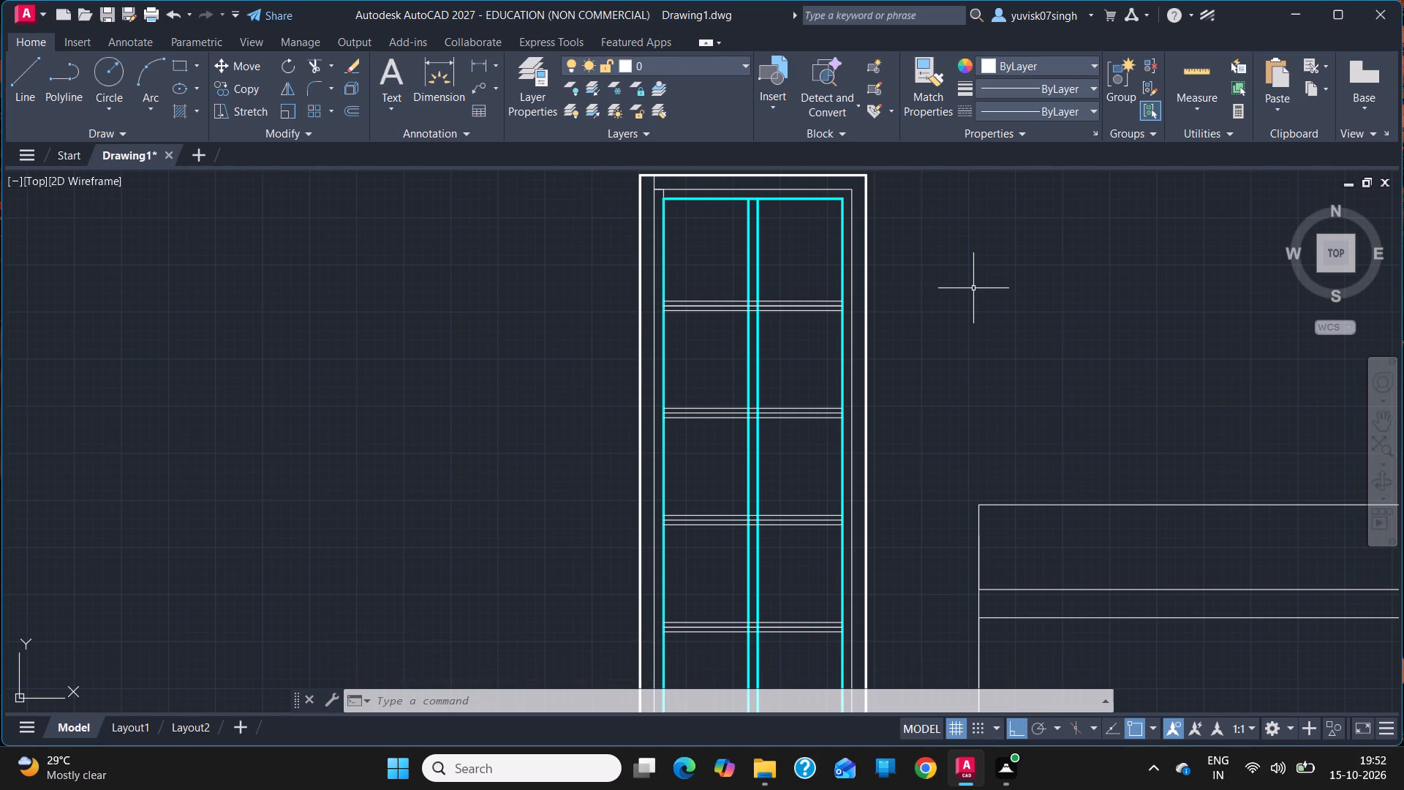
Erase the original centre line of the topmost divider in the tall frame.
click(708, 305)
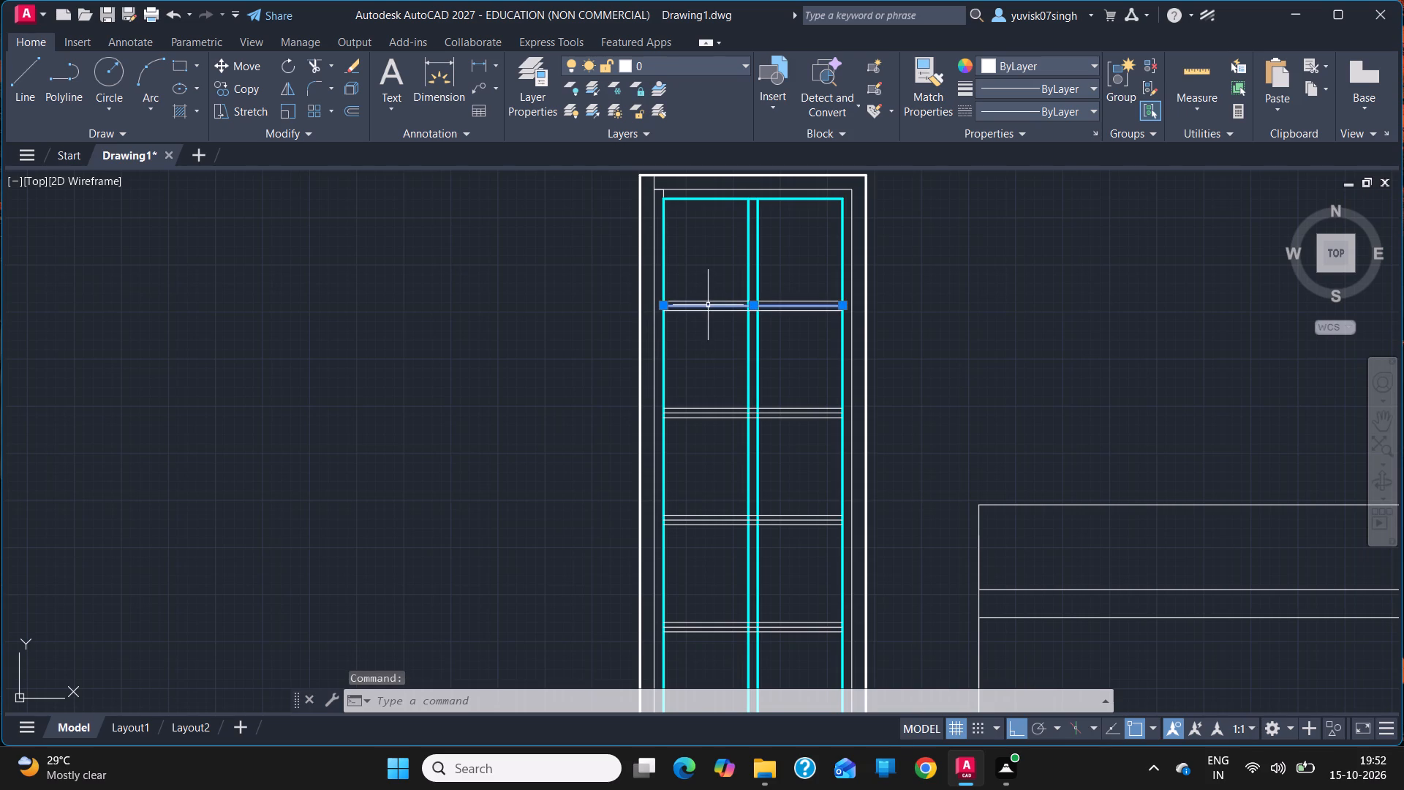
key(Delete)
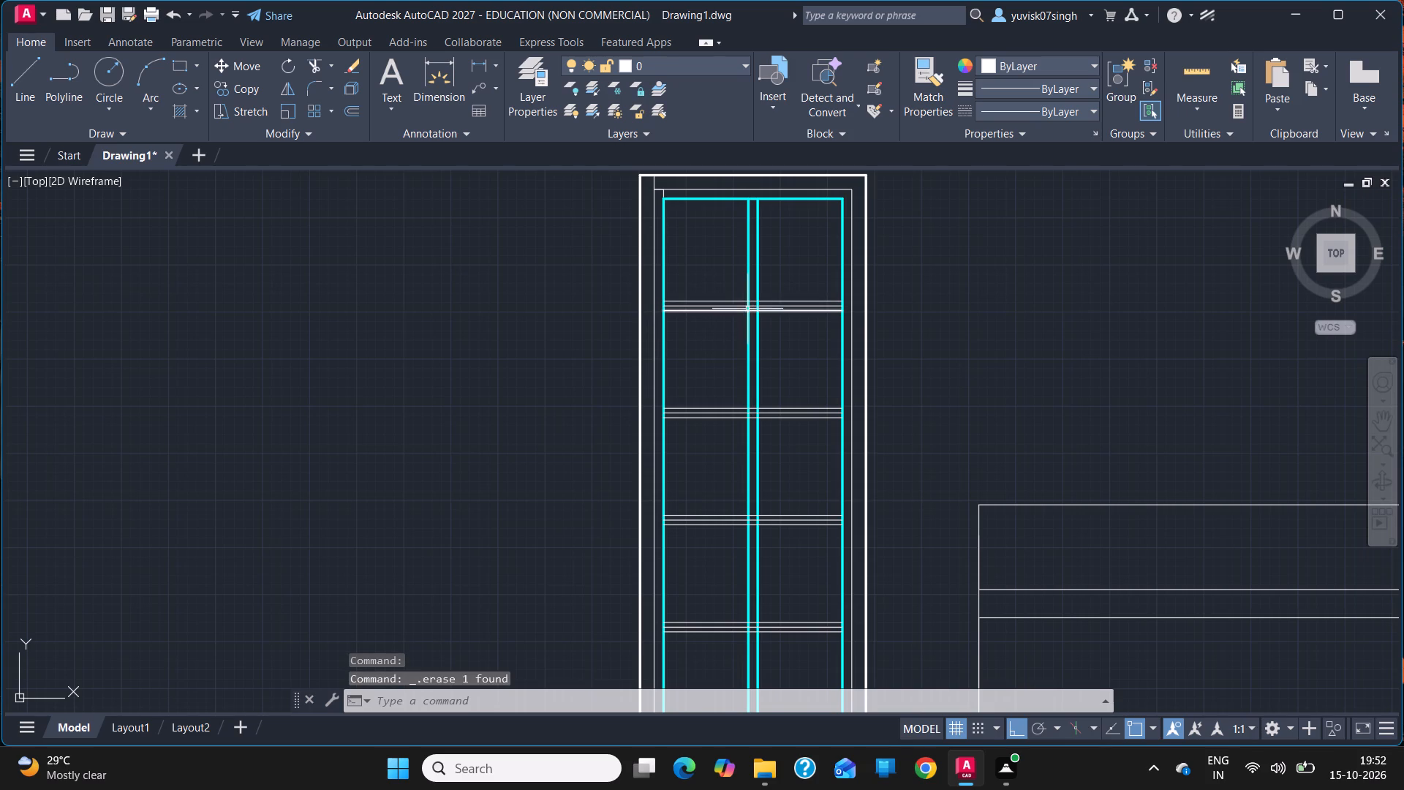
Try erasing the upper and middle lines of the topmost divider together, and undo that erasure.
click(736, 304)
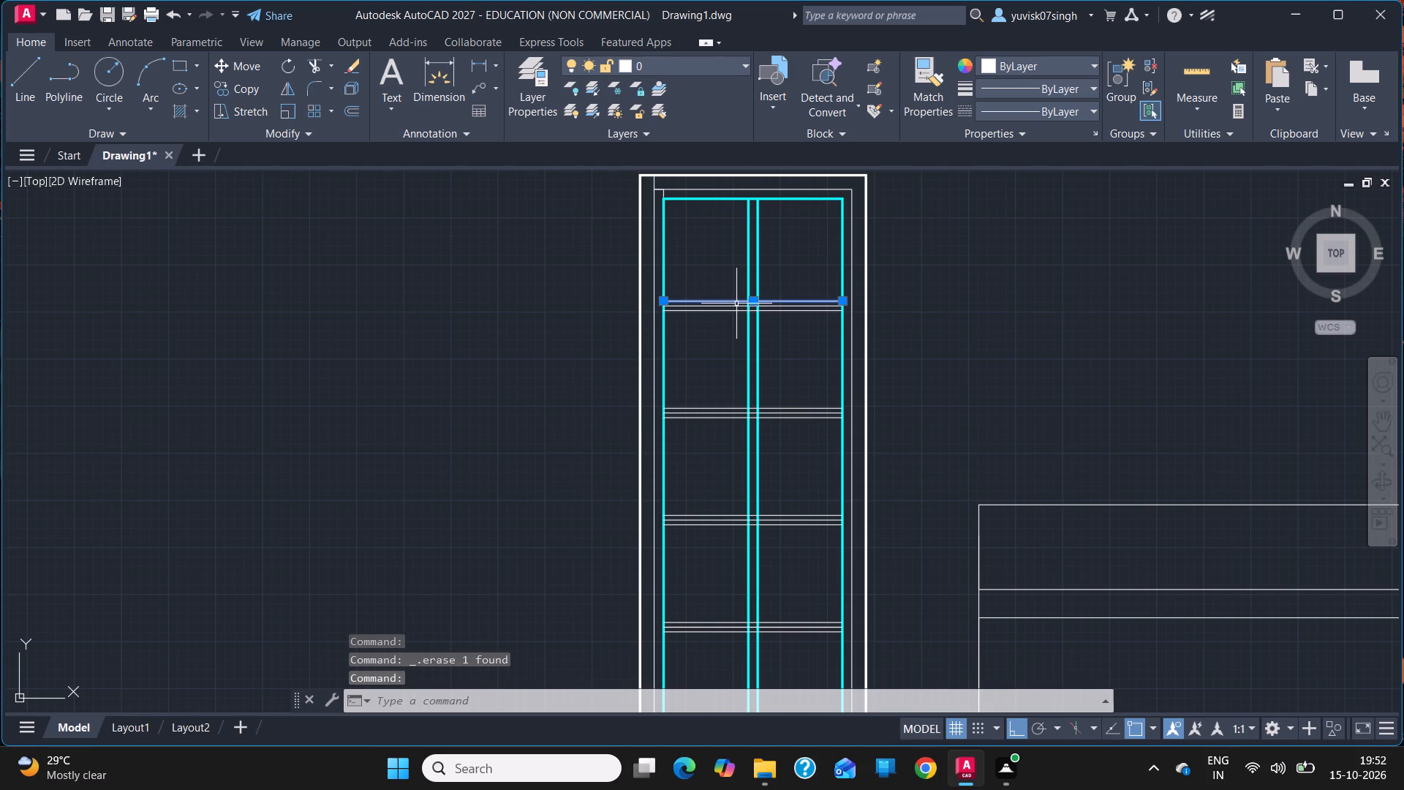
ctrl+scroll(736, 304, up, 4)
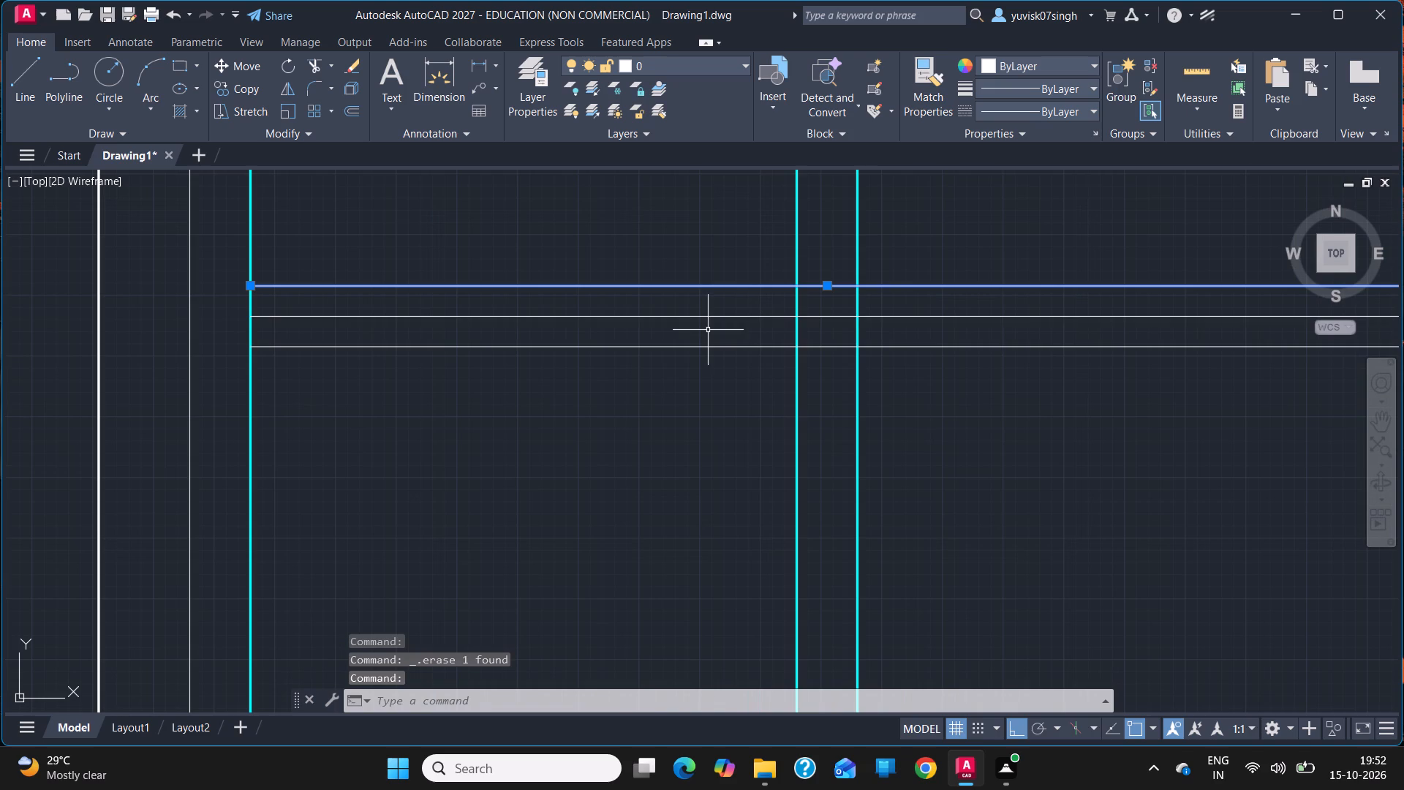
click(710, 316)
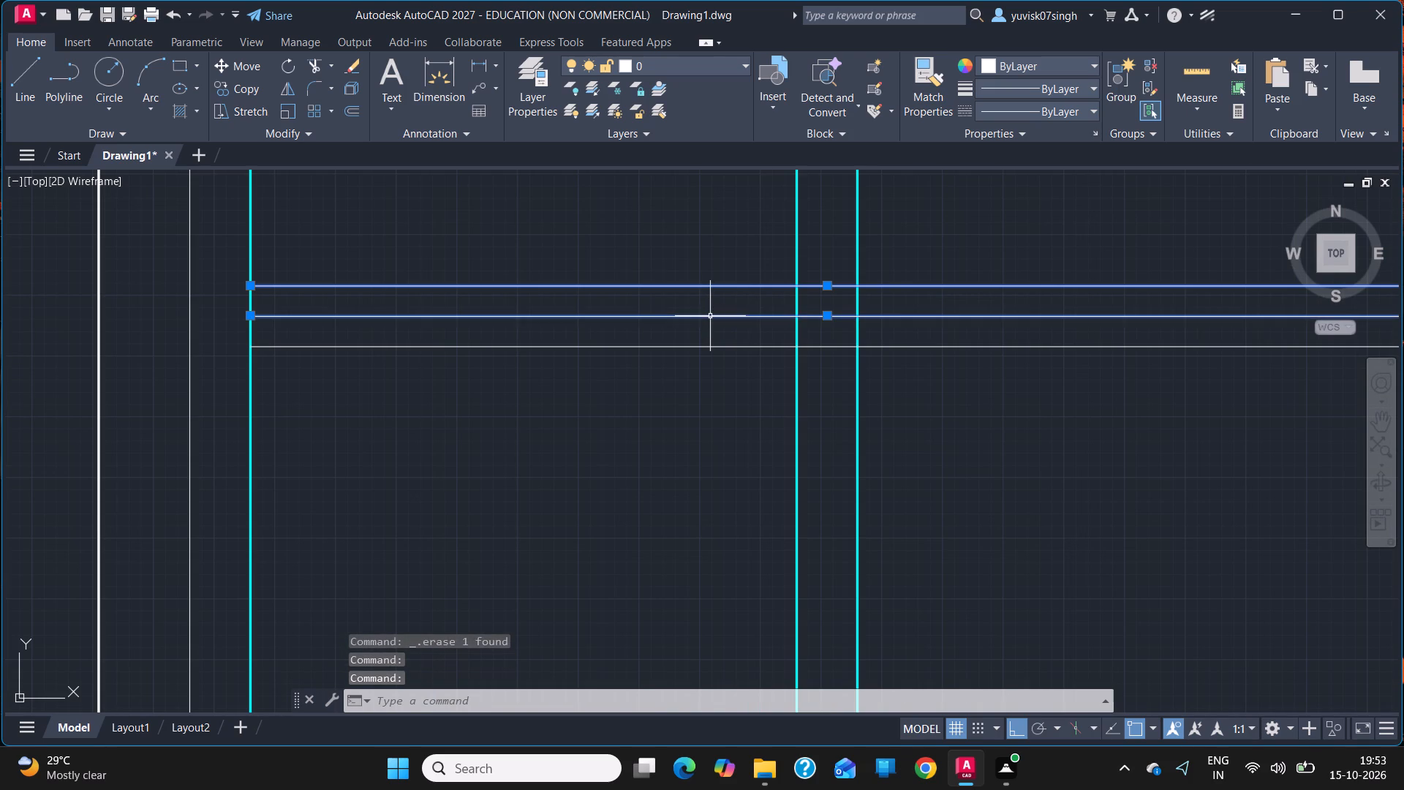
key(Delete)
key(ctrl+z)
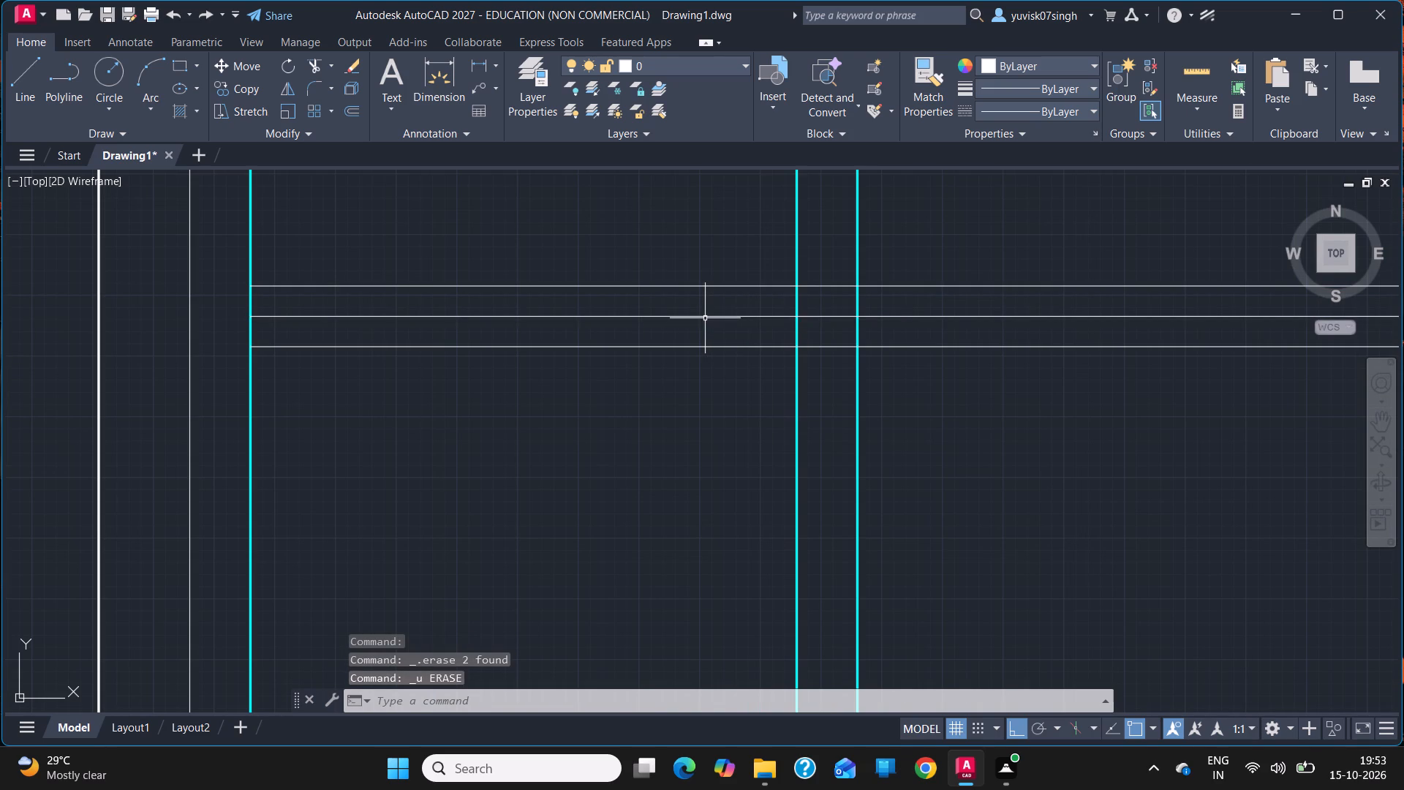
Erase only the remaining middle line of the topmost divider, keeping its two outer lines.
click(705, 317)
key(Delete)
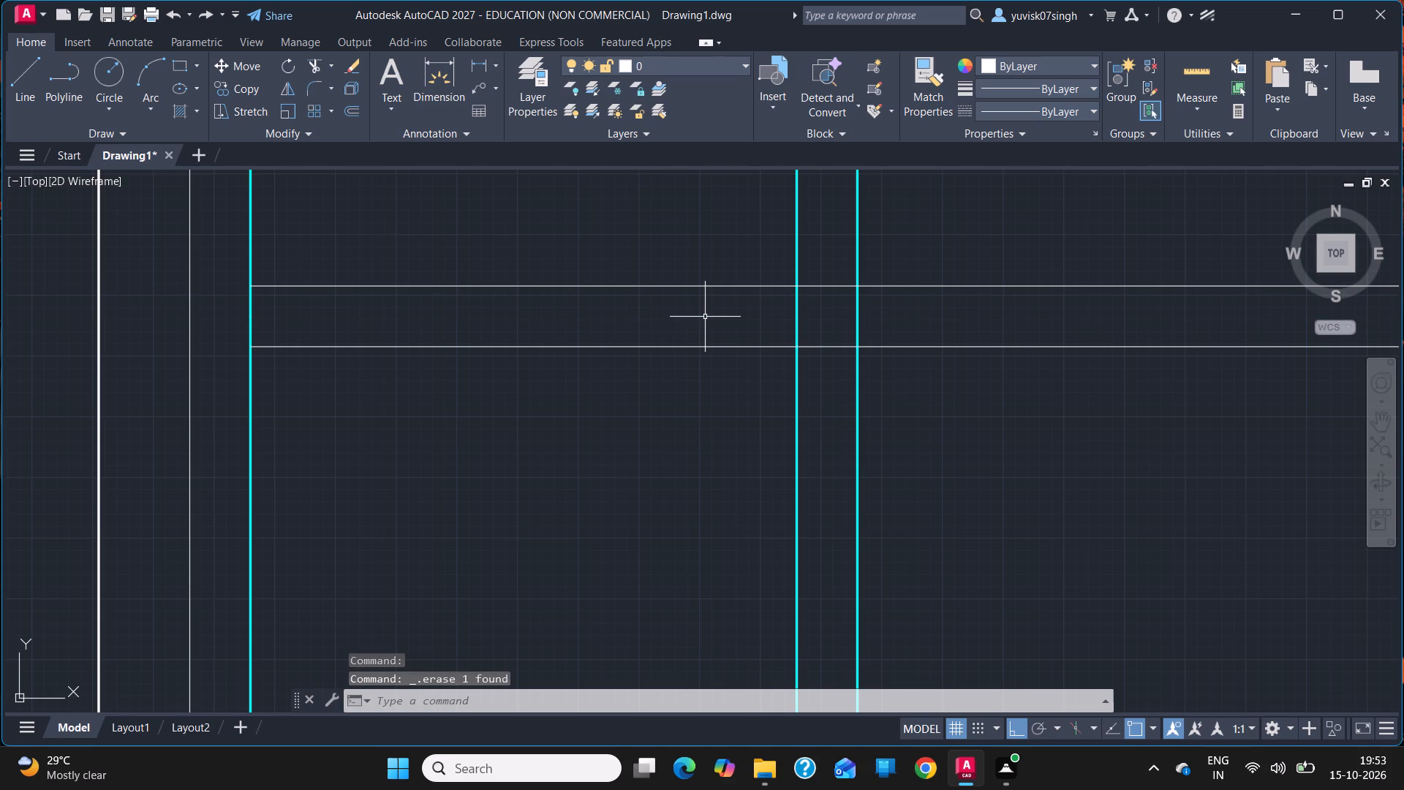
Erase the centre line of the second divider from the top in the tall frame, keeping its two outer lines.
click(1378, 429)
drag(1196, 510, 1193, 270)
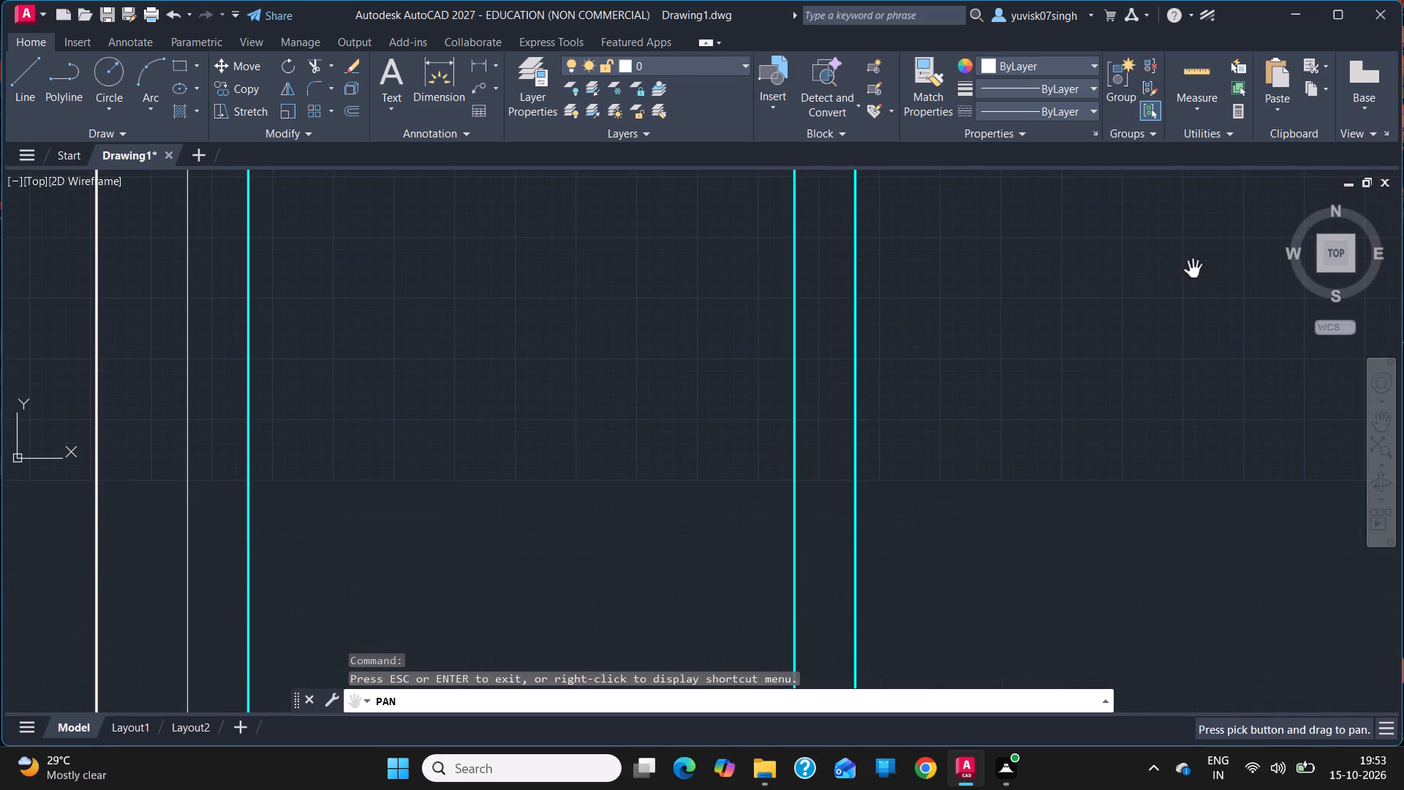
drag(1106, 383, 1115, 181)
drag(1087, 290, 1092, 245)
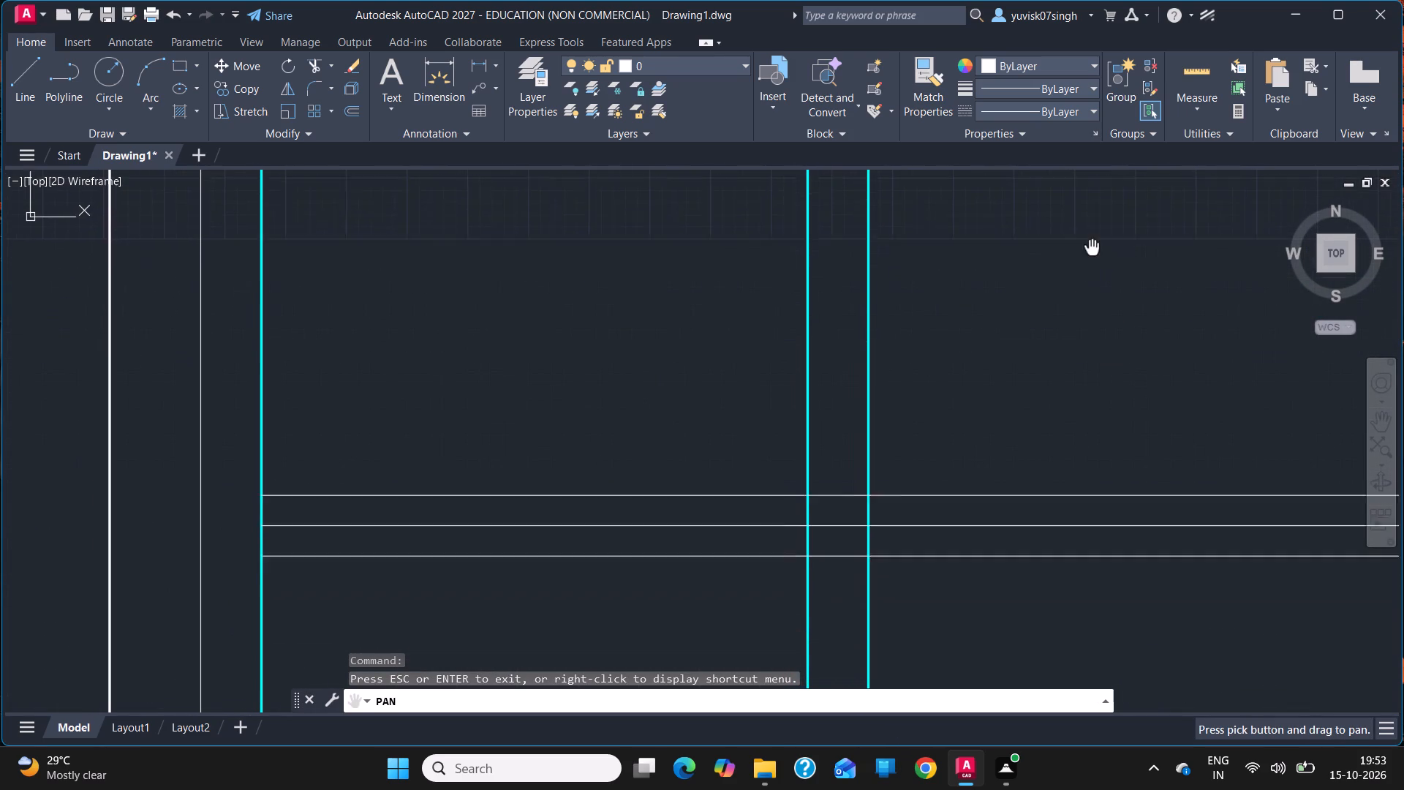
drag(1092, 245, 1091, 182)
key(Escape)
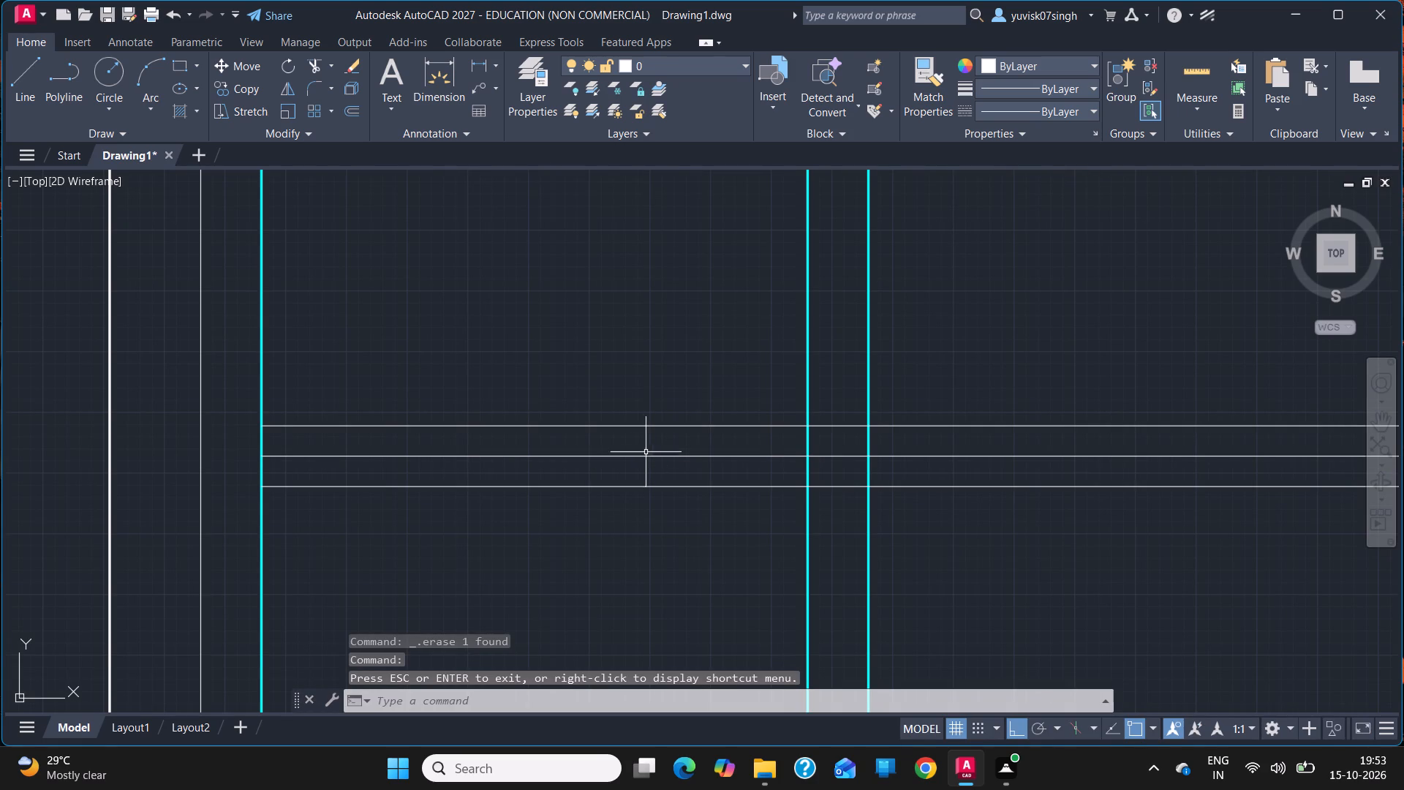
click(648, 456)
key(Delete)
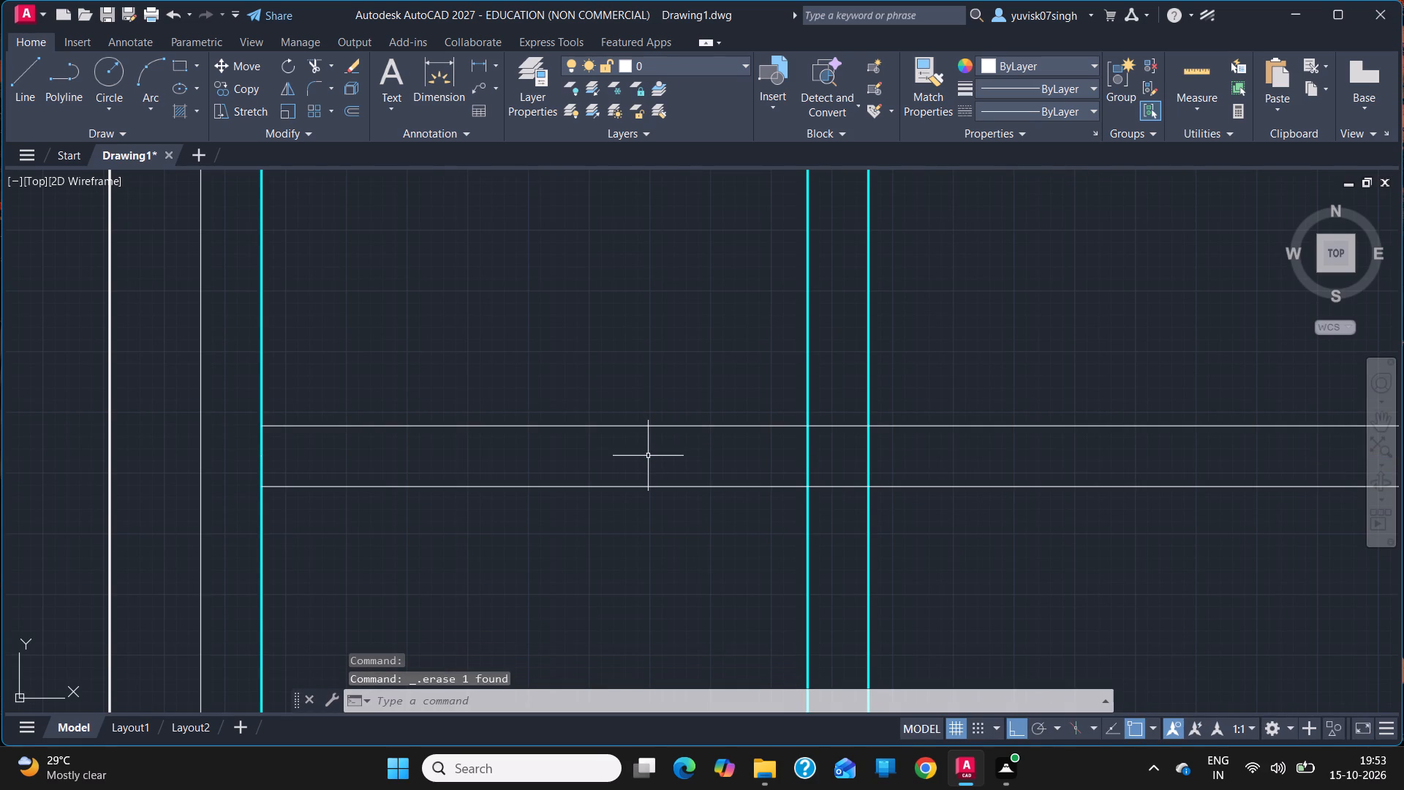
key(Return)
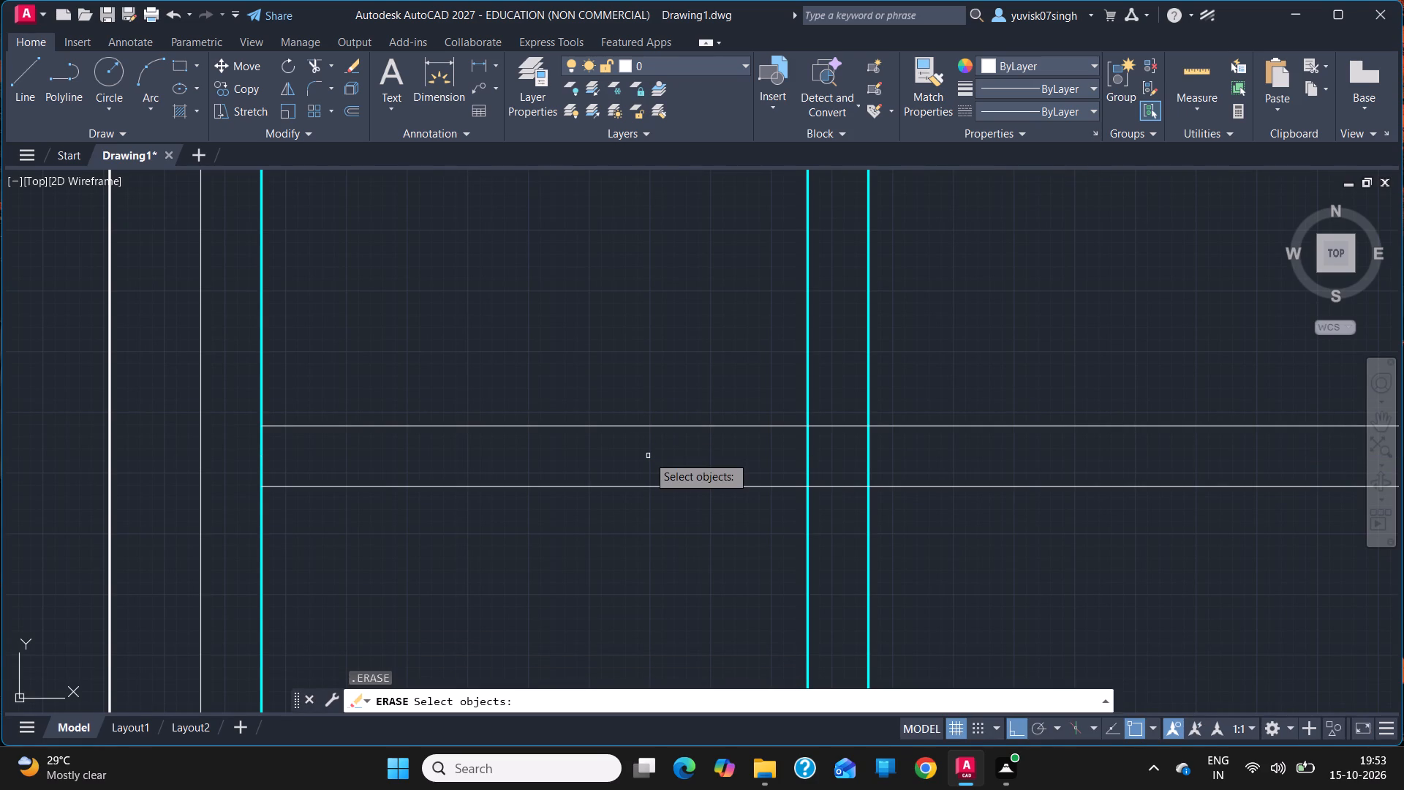
key(Escape)
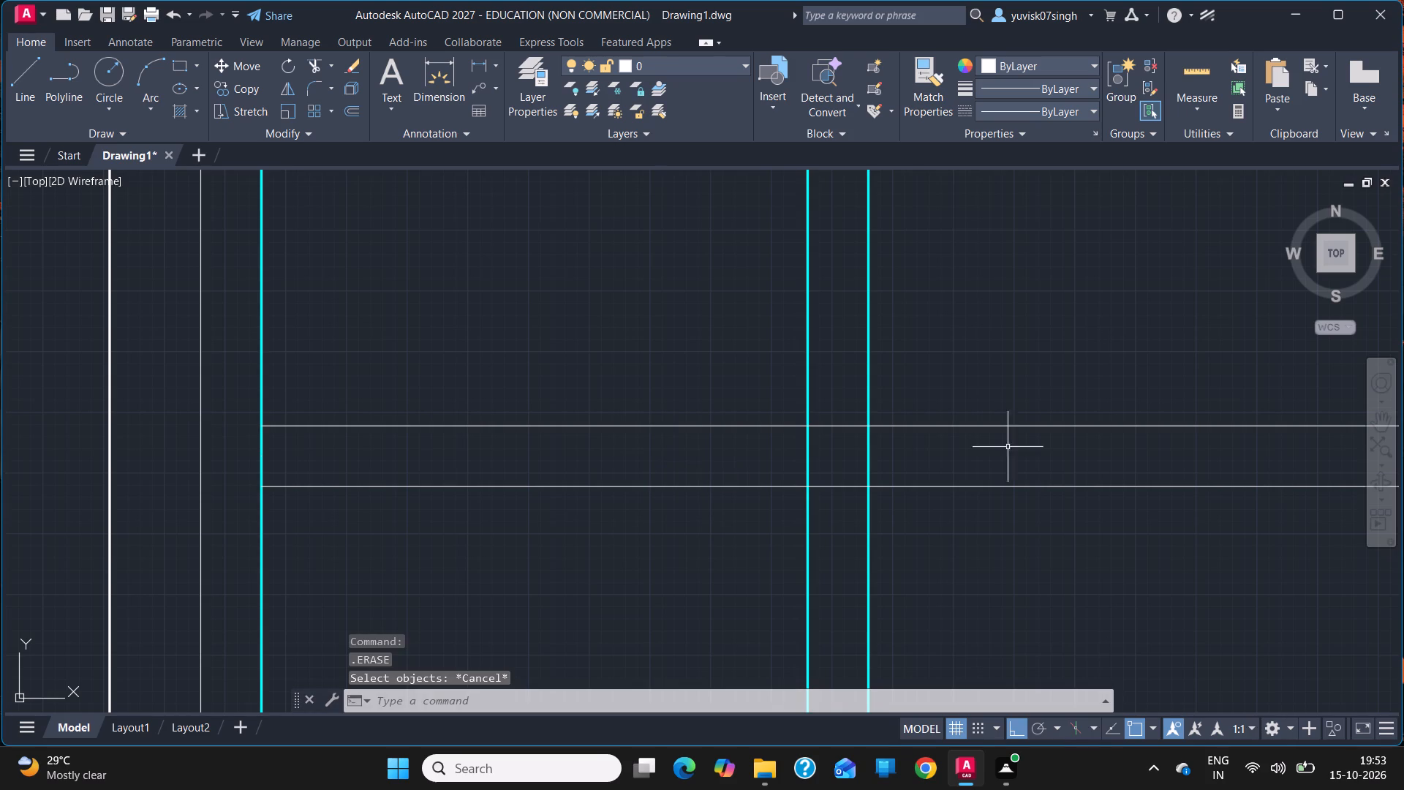
Erase the centre line of the third divider from the top in the tall frame, keeping its two outer lines.
click(1385, 421)
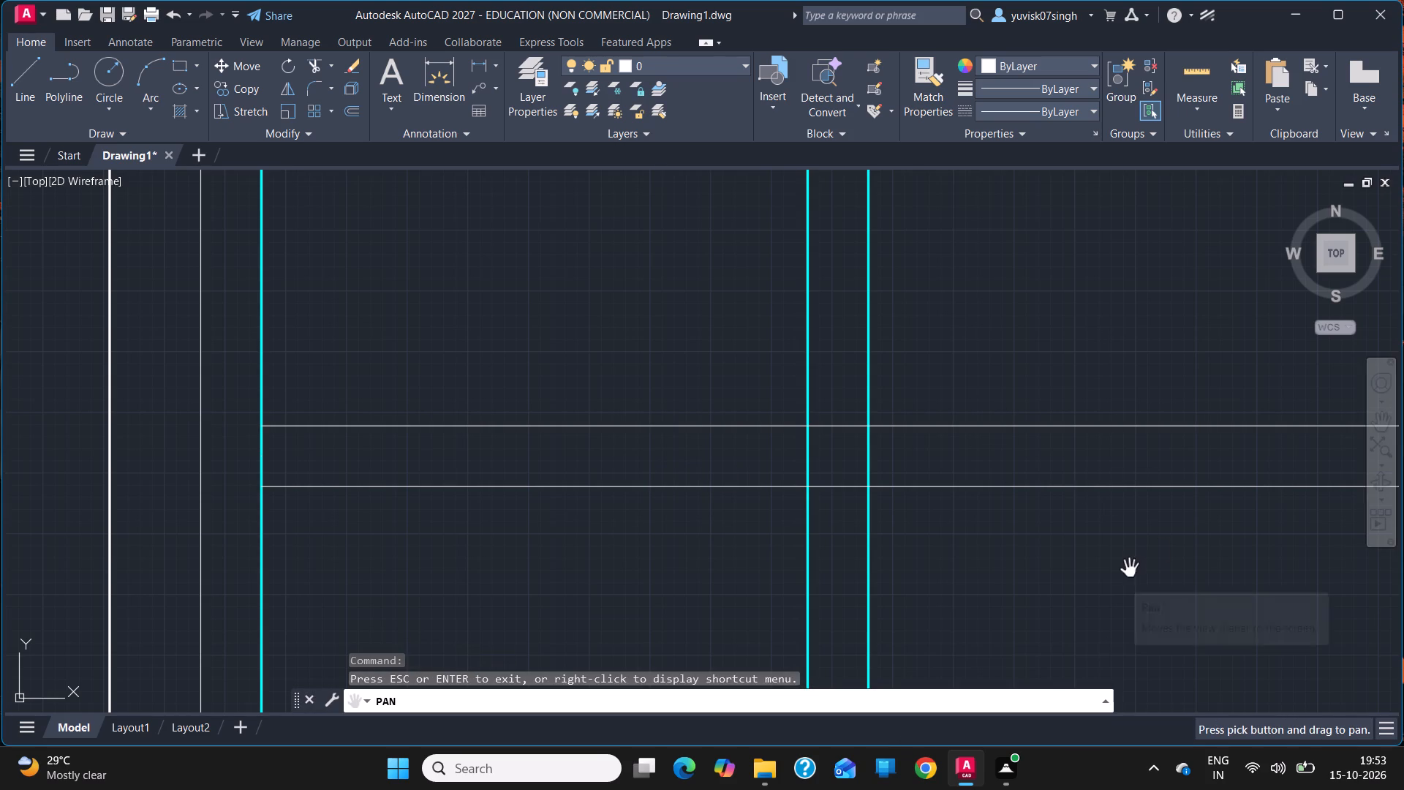
drag(1130, 569, 1128, 317)
drag(1054, 443, 1045, 222)
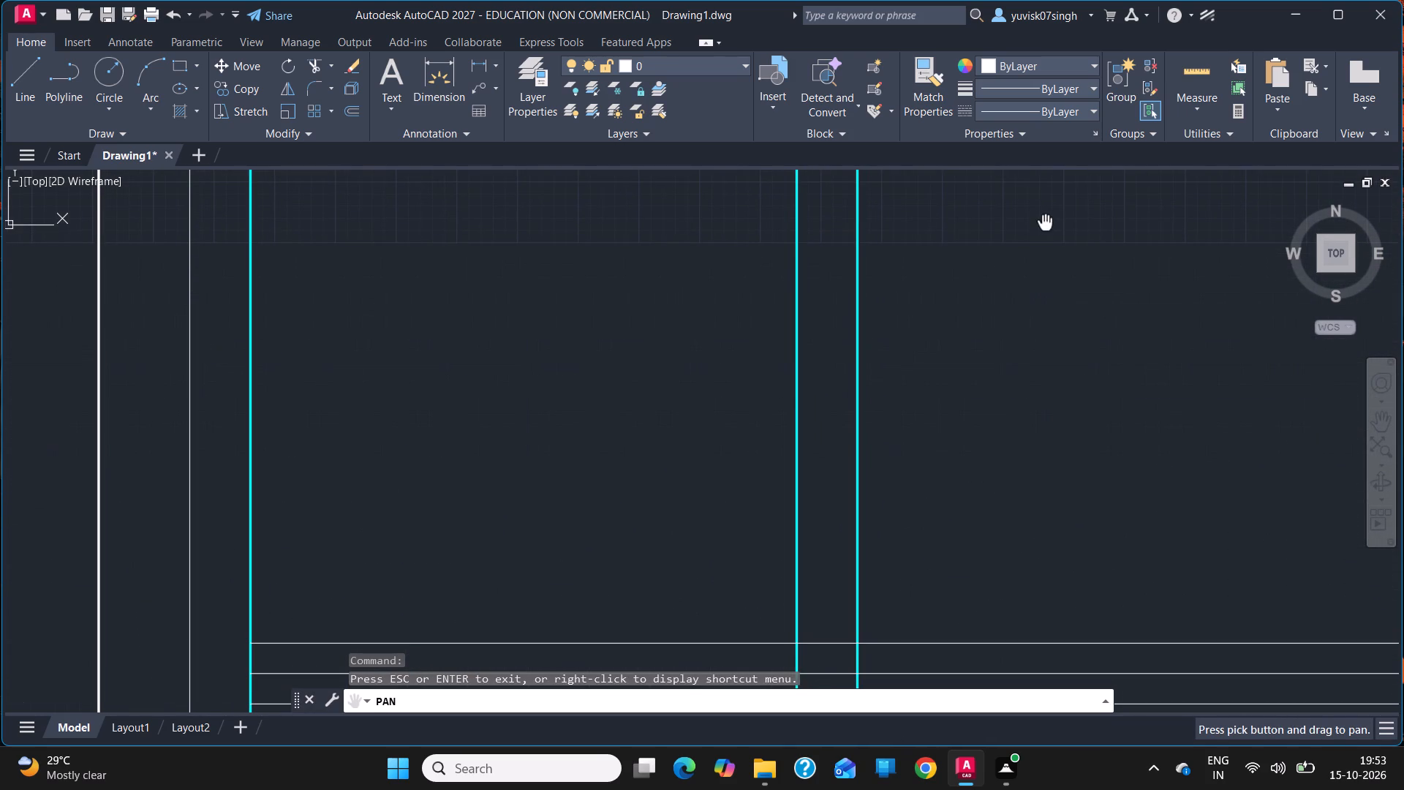
drag(1015, 497, 1009, 246)
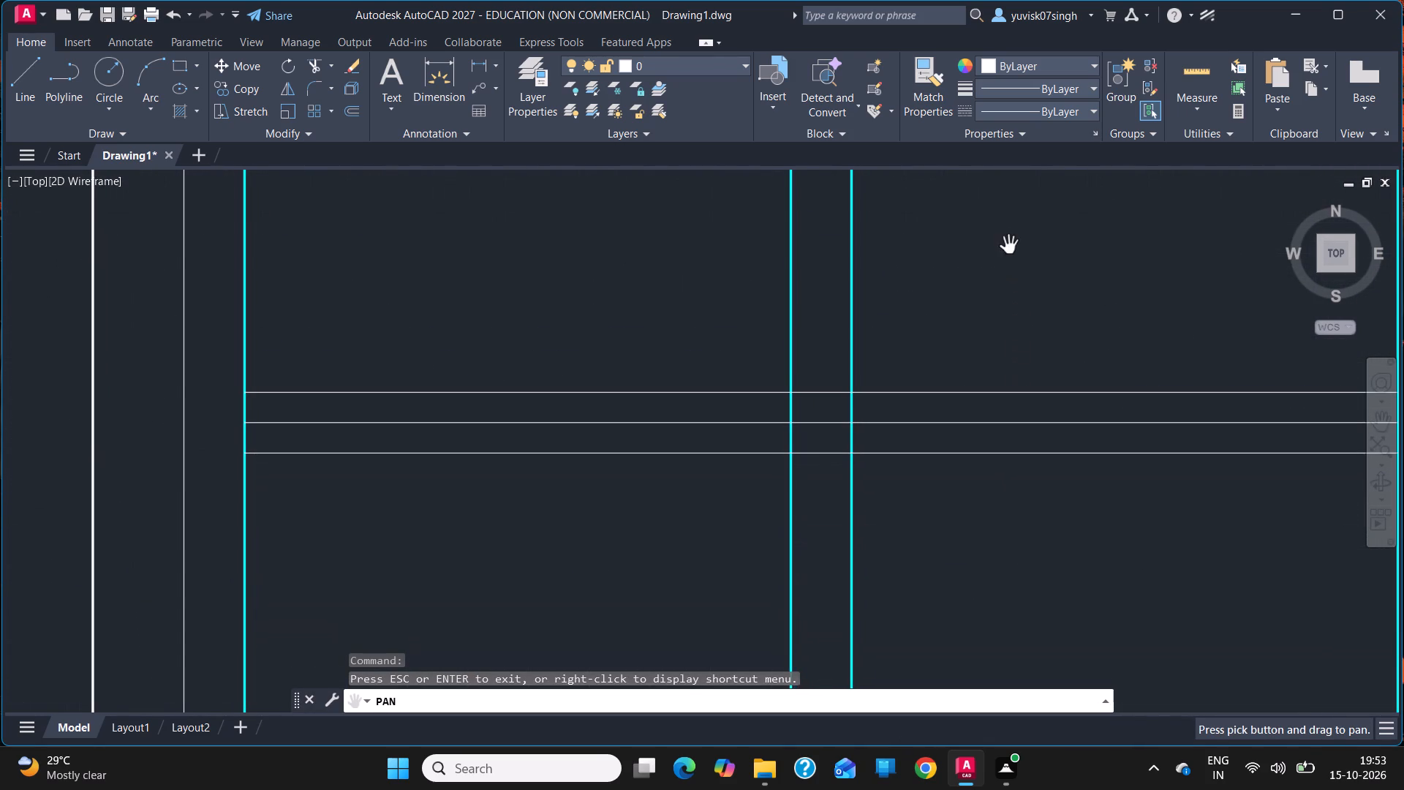
key(Escape)
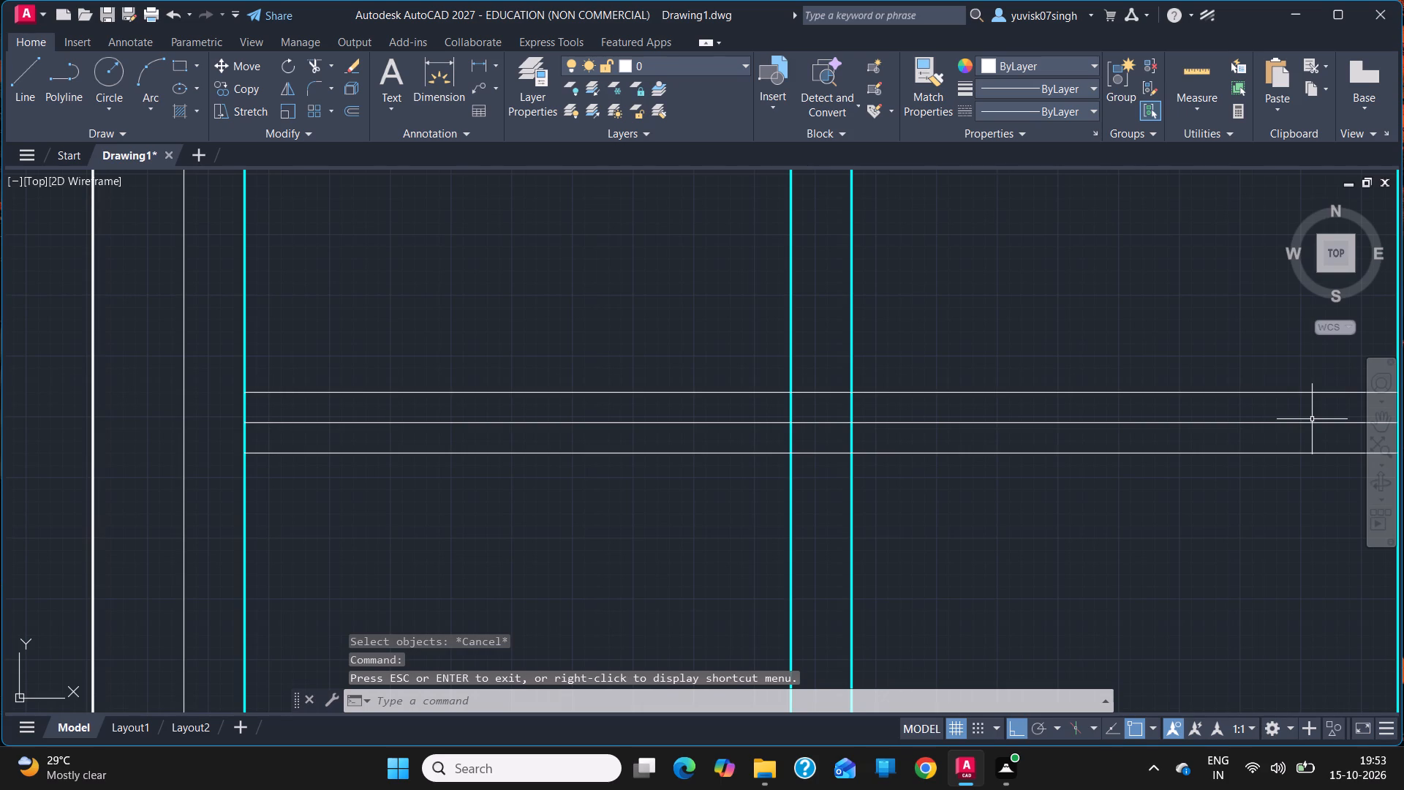
click(1313, 419)
click(1313, 419)
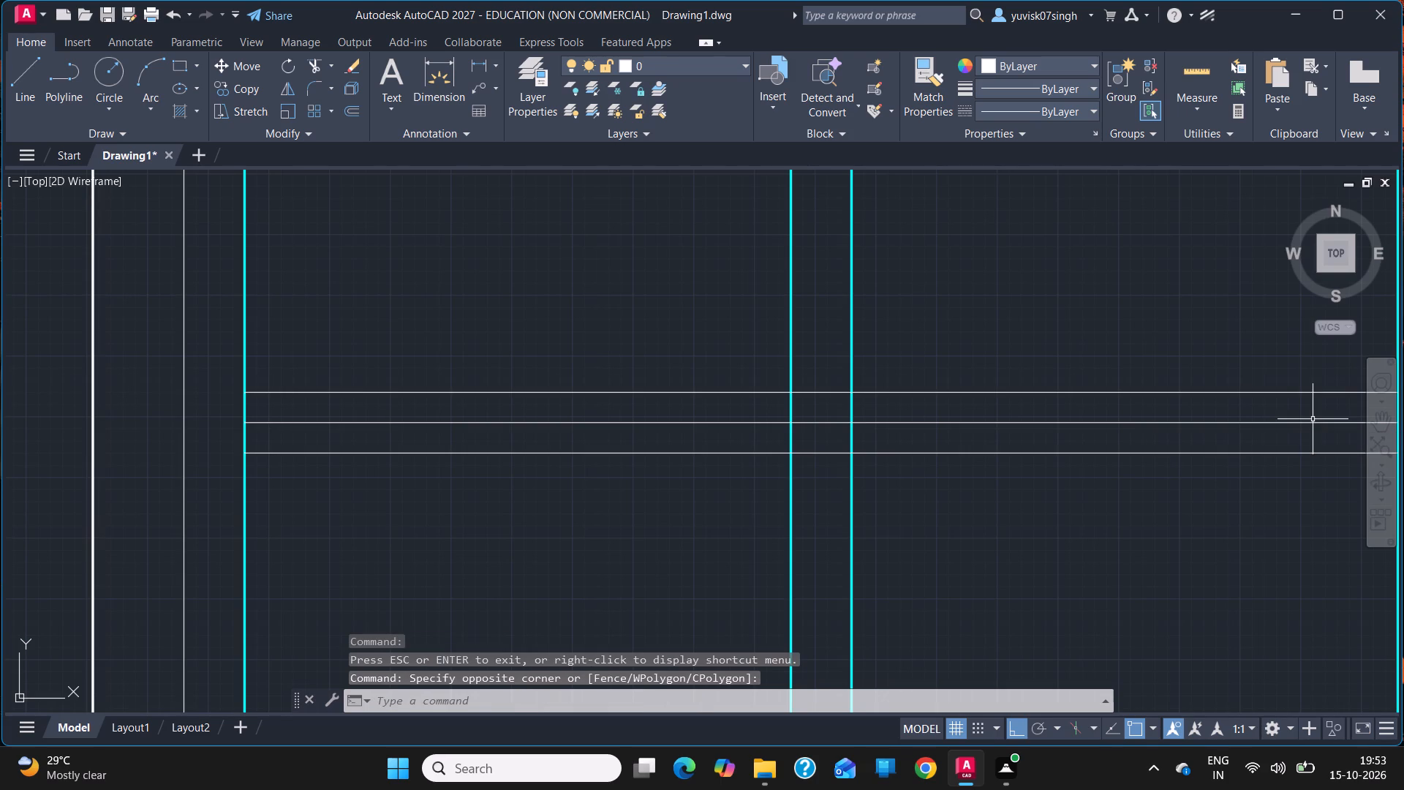
click(1313, 419)
click(1313, 422)
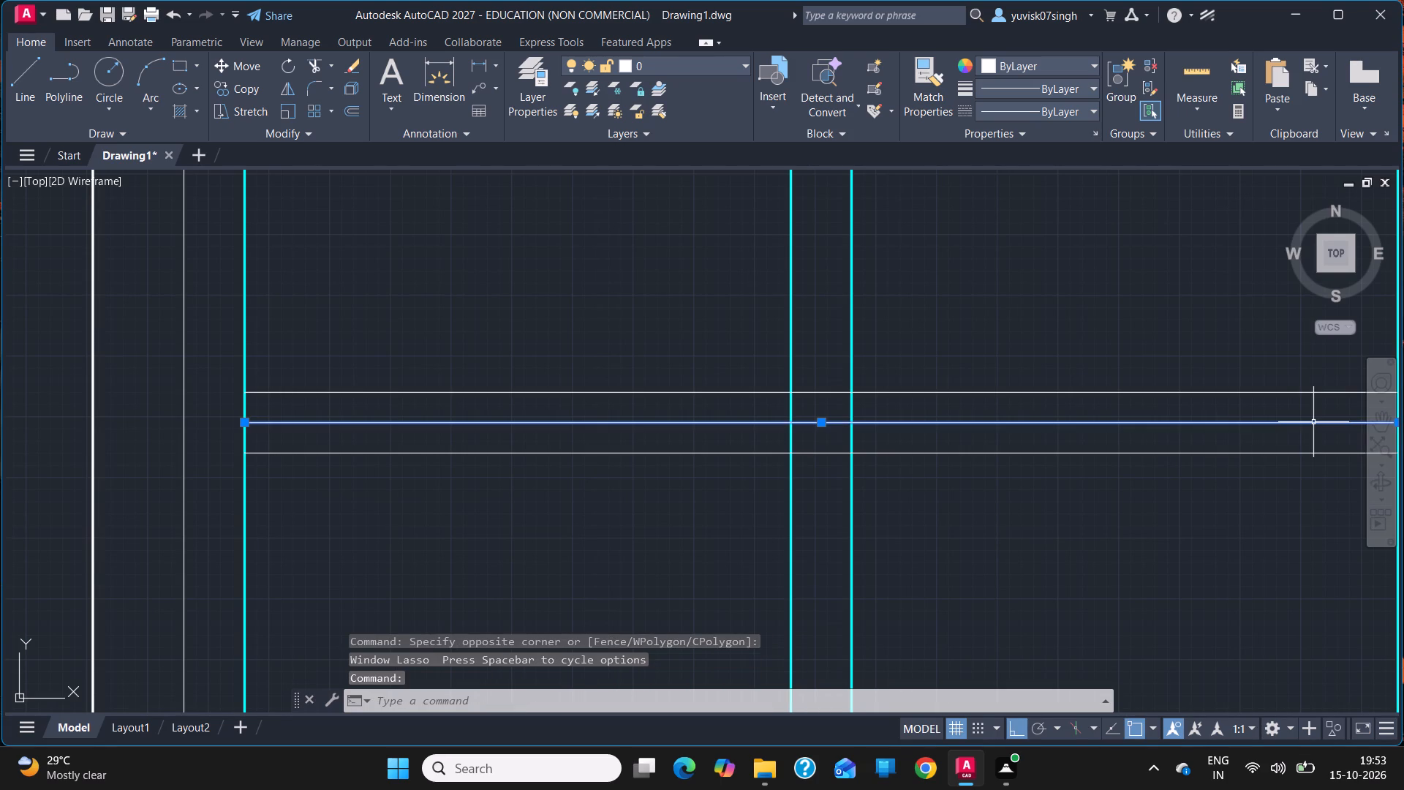
key(Delete)
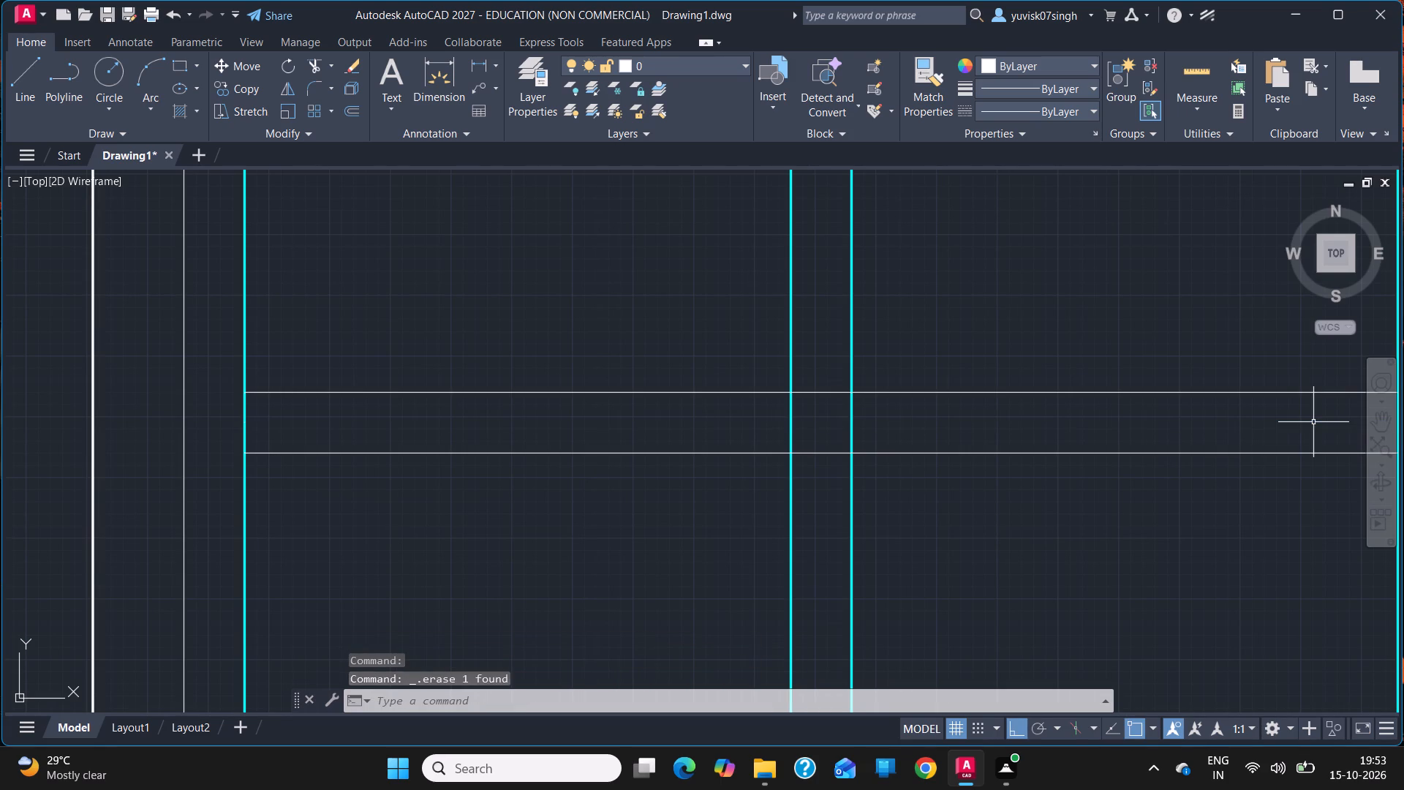
Erase both overlapping centre lines of the fourth divider from the top in the tall frame, keeping its two outer lines.
click(1378, 421)
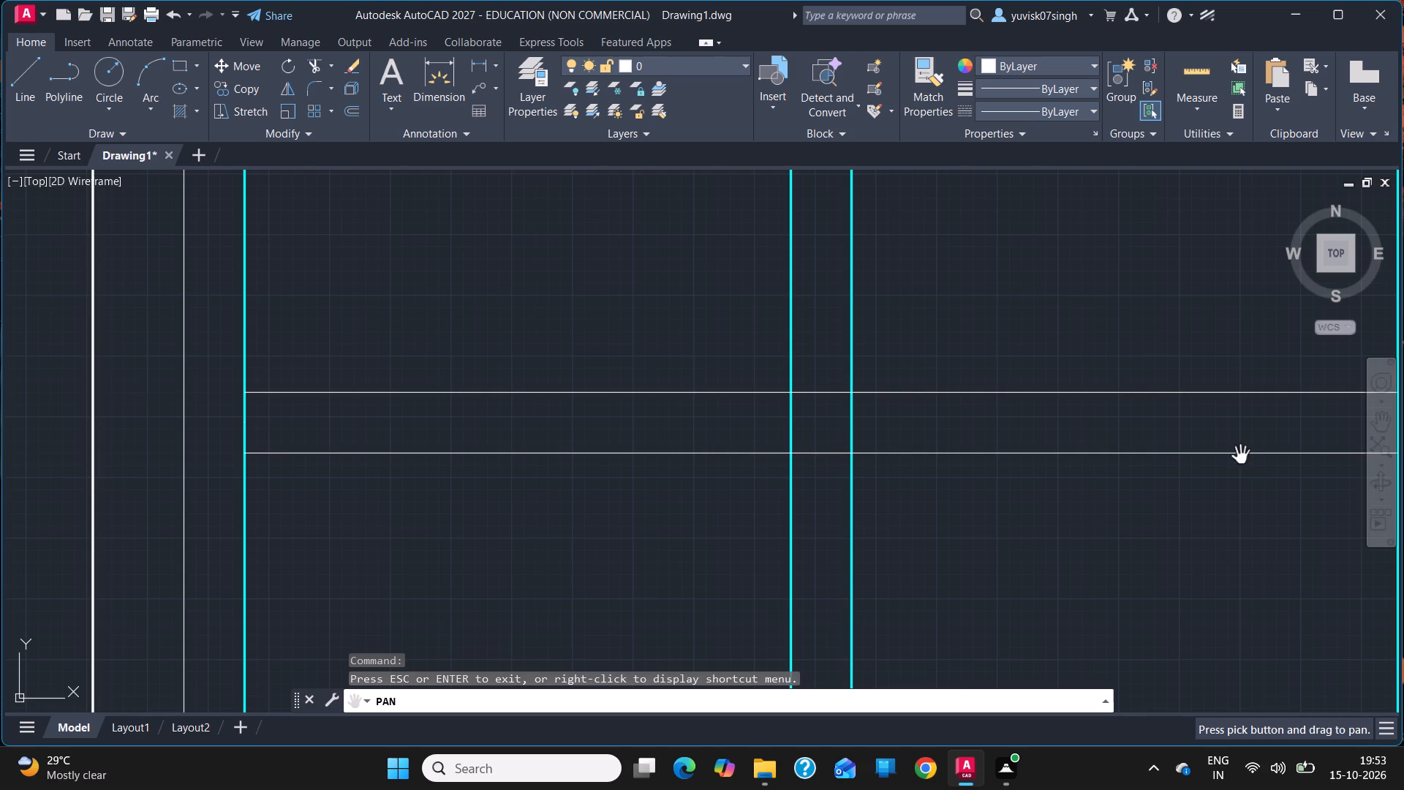
drag(1239, 456, 1215, 304)
drag(1240, 461, 1228, 268)
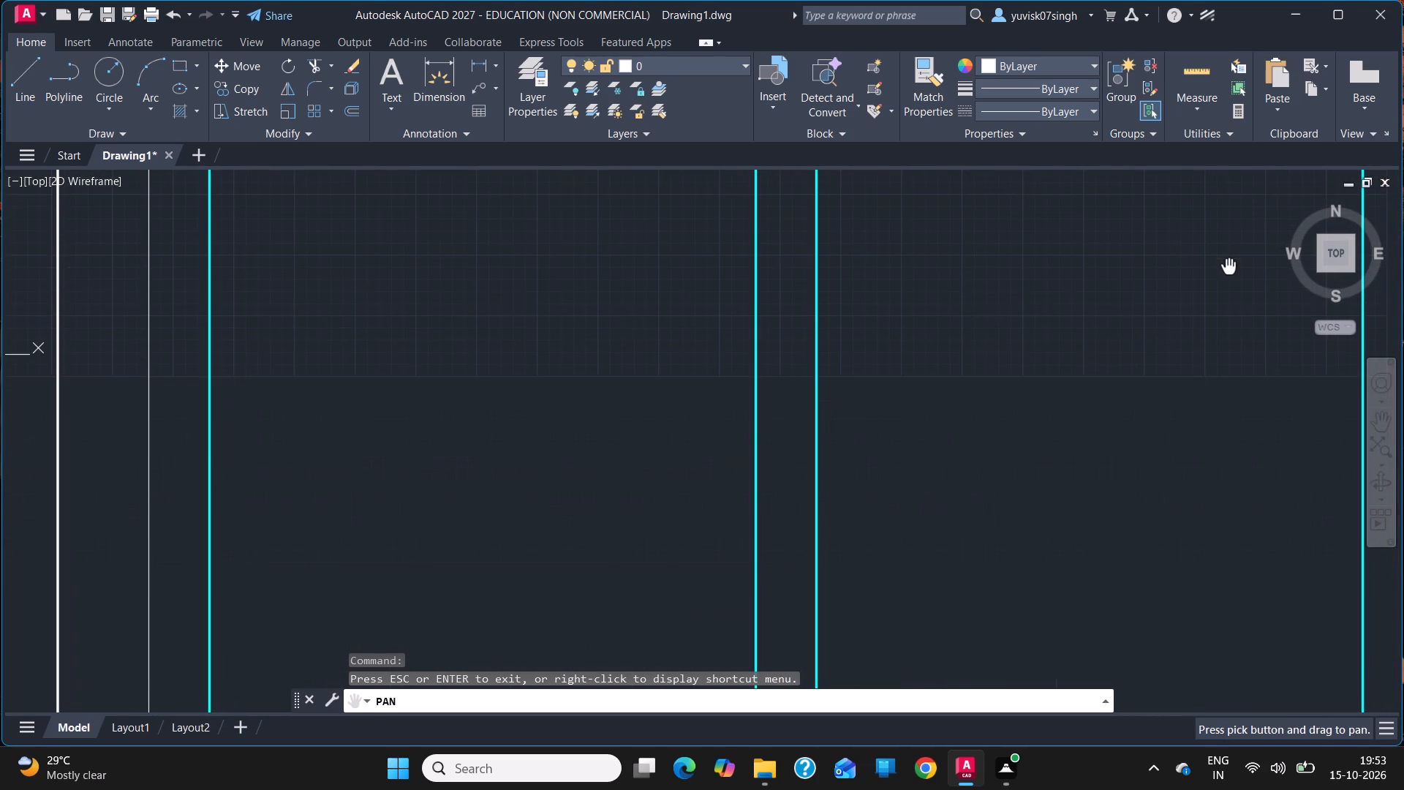
drag(1253, 516, 1261, 289)
drag(1275, 429, 1275, 418)
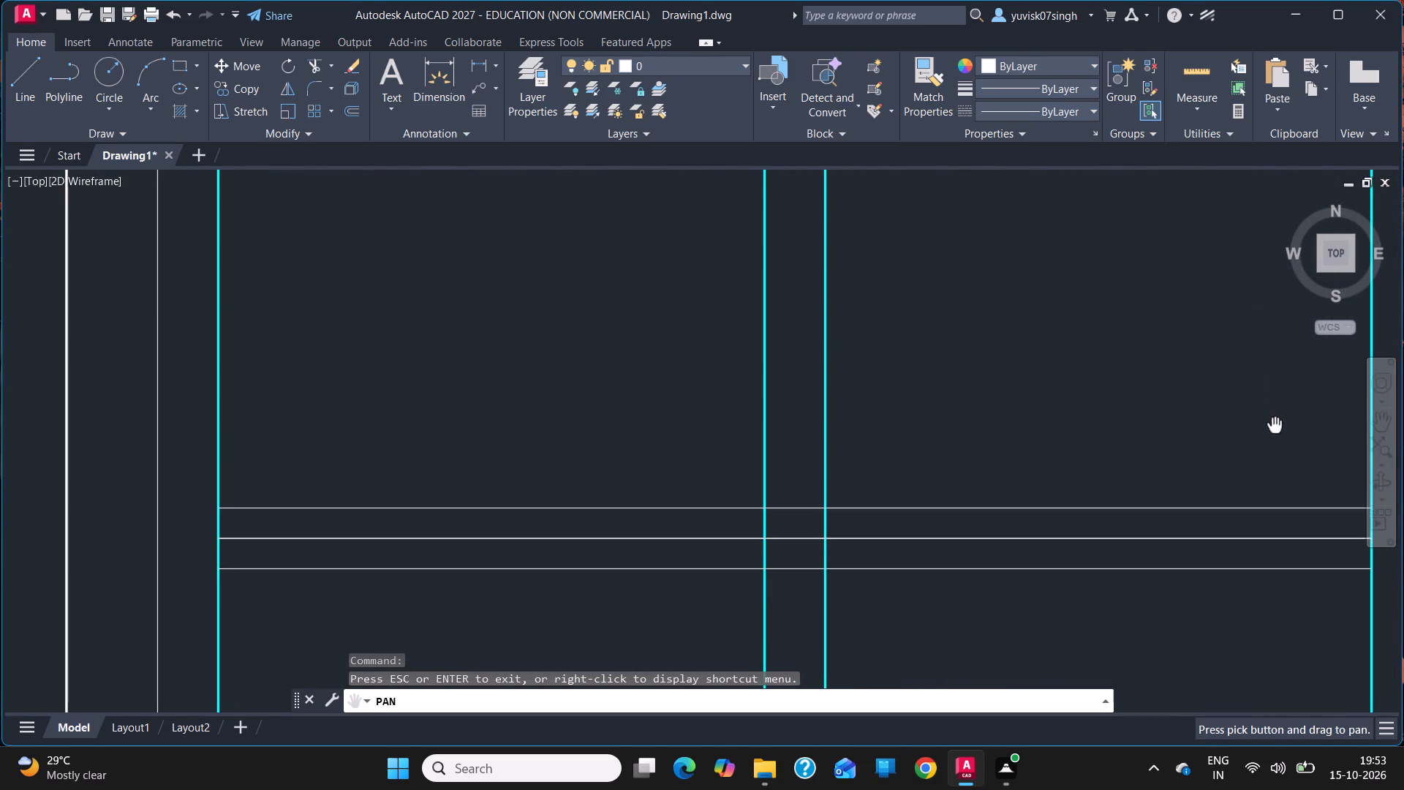
drag(1275, 418, 1245, 323)
key(Escape)
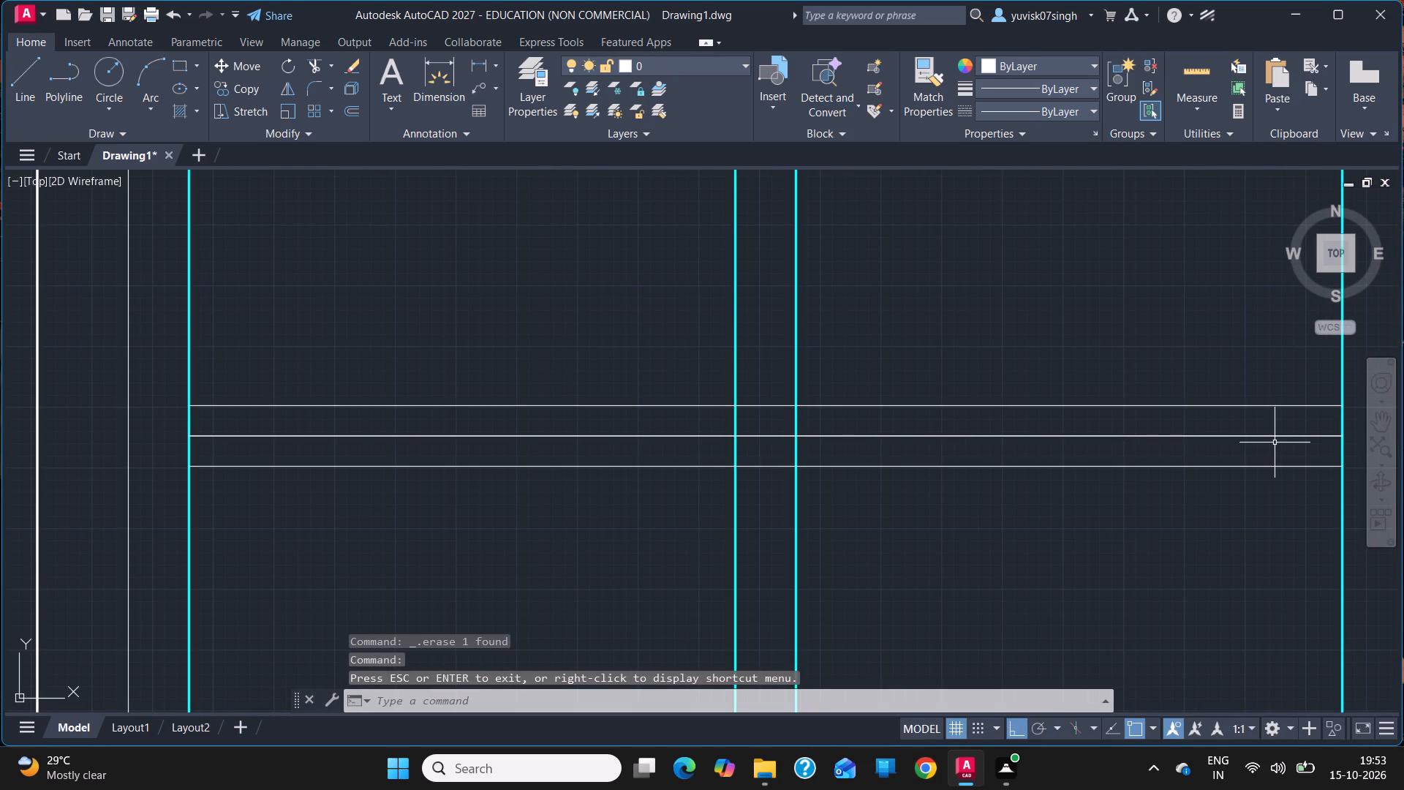
click(1268, 435)
key(Delete)
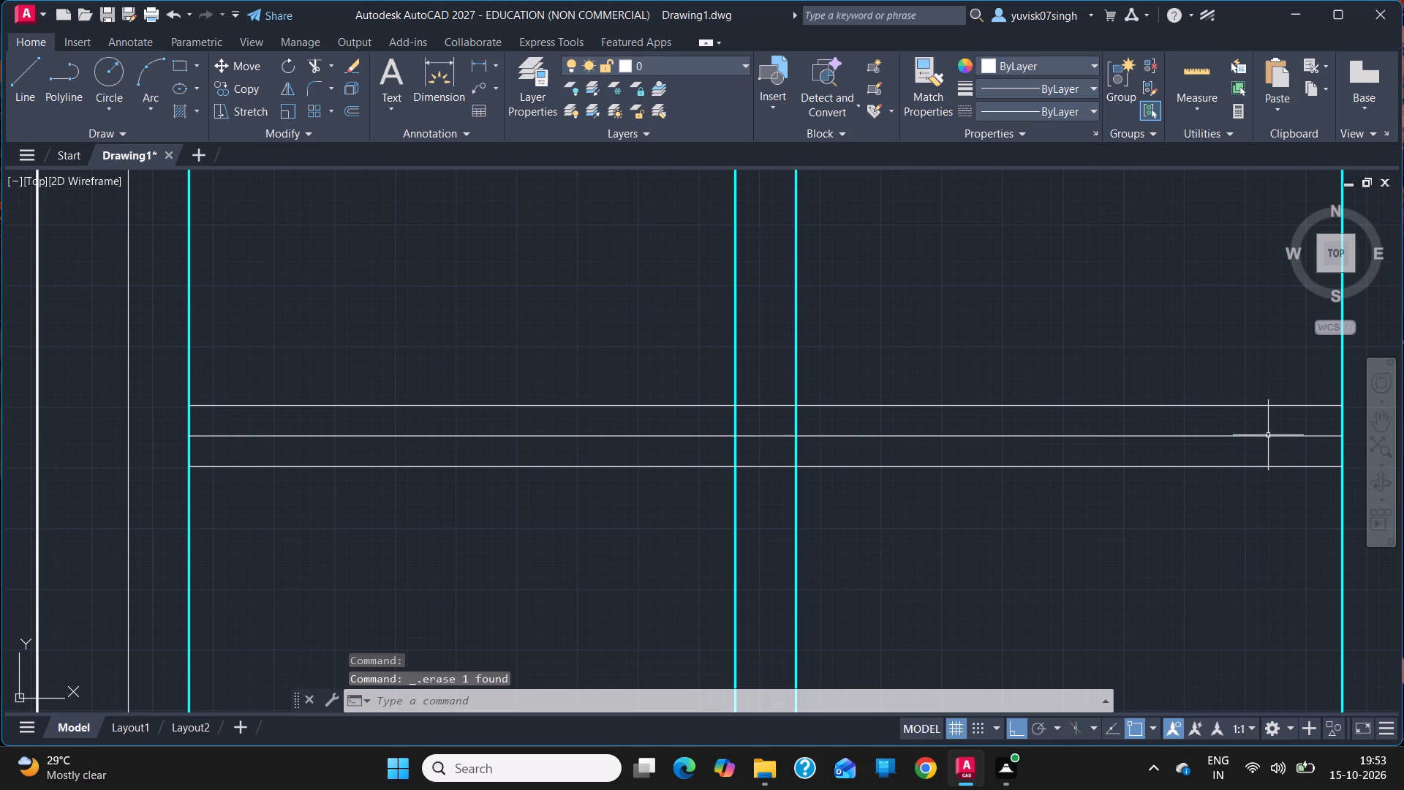
click(1268, 437)
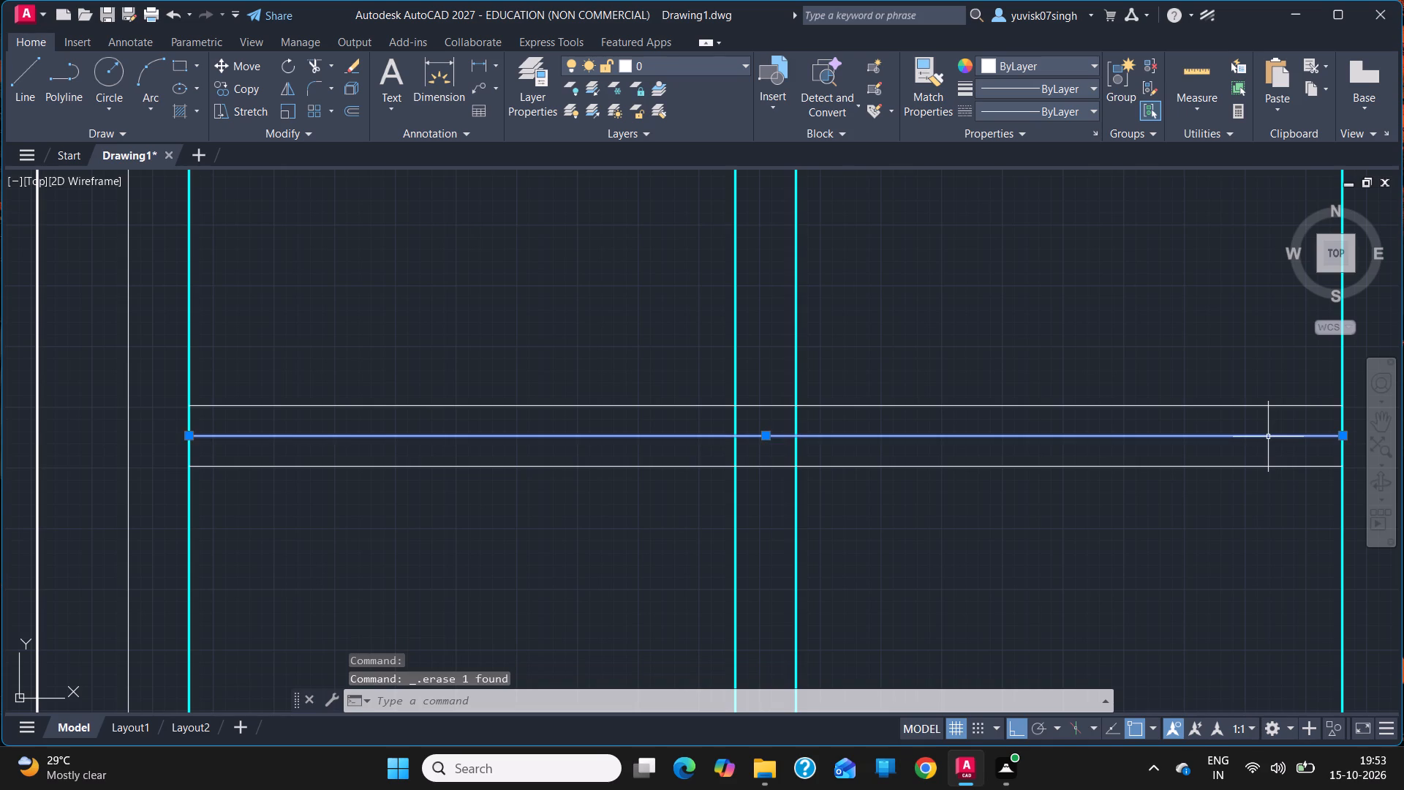
key(Delete)
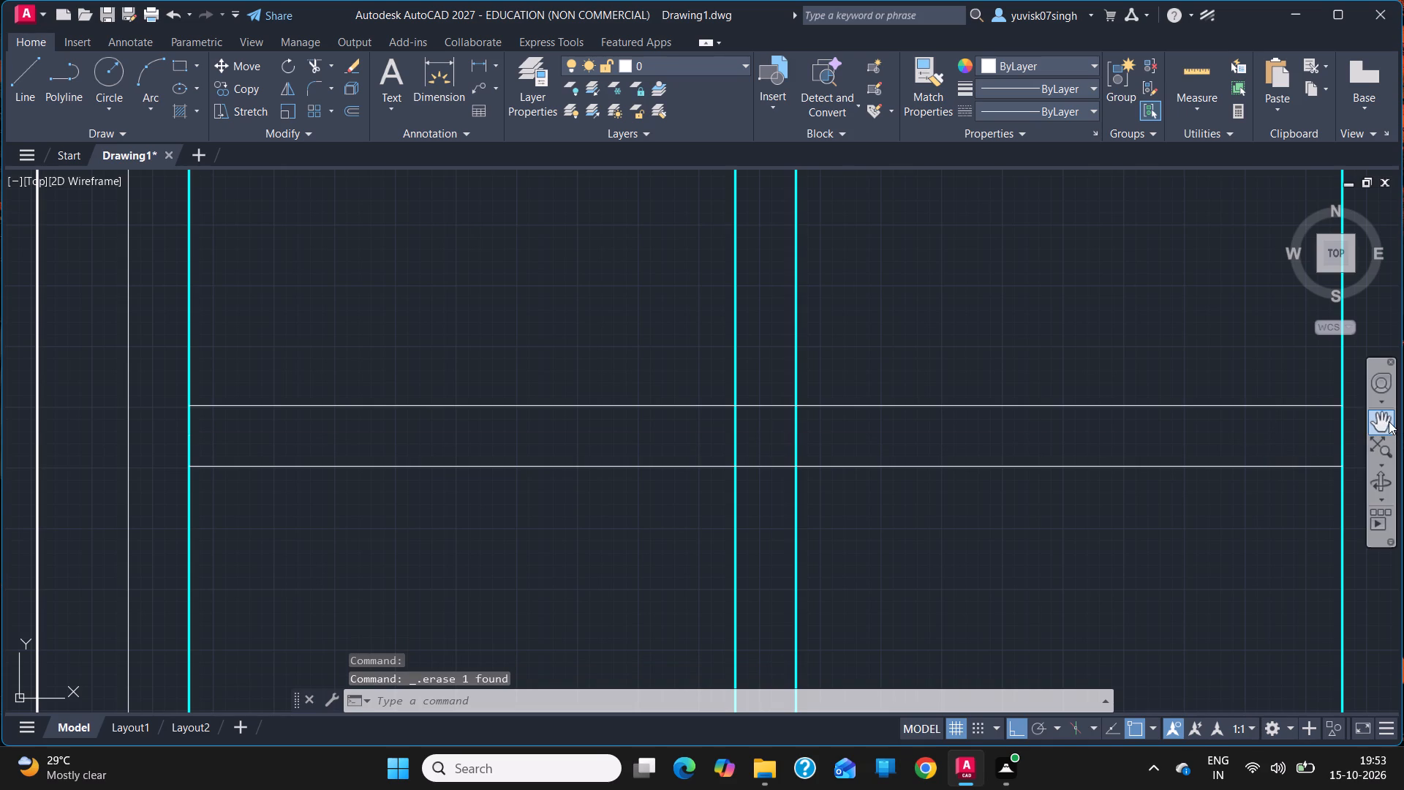
Erase the centre line of the fifth divider from the top in the tall frame, keeping its two outer lines.
click(1387, 421)
drag(1275, 464, 1258, 279)
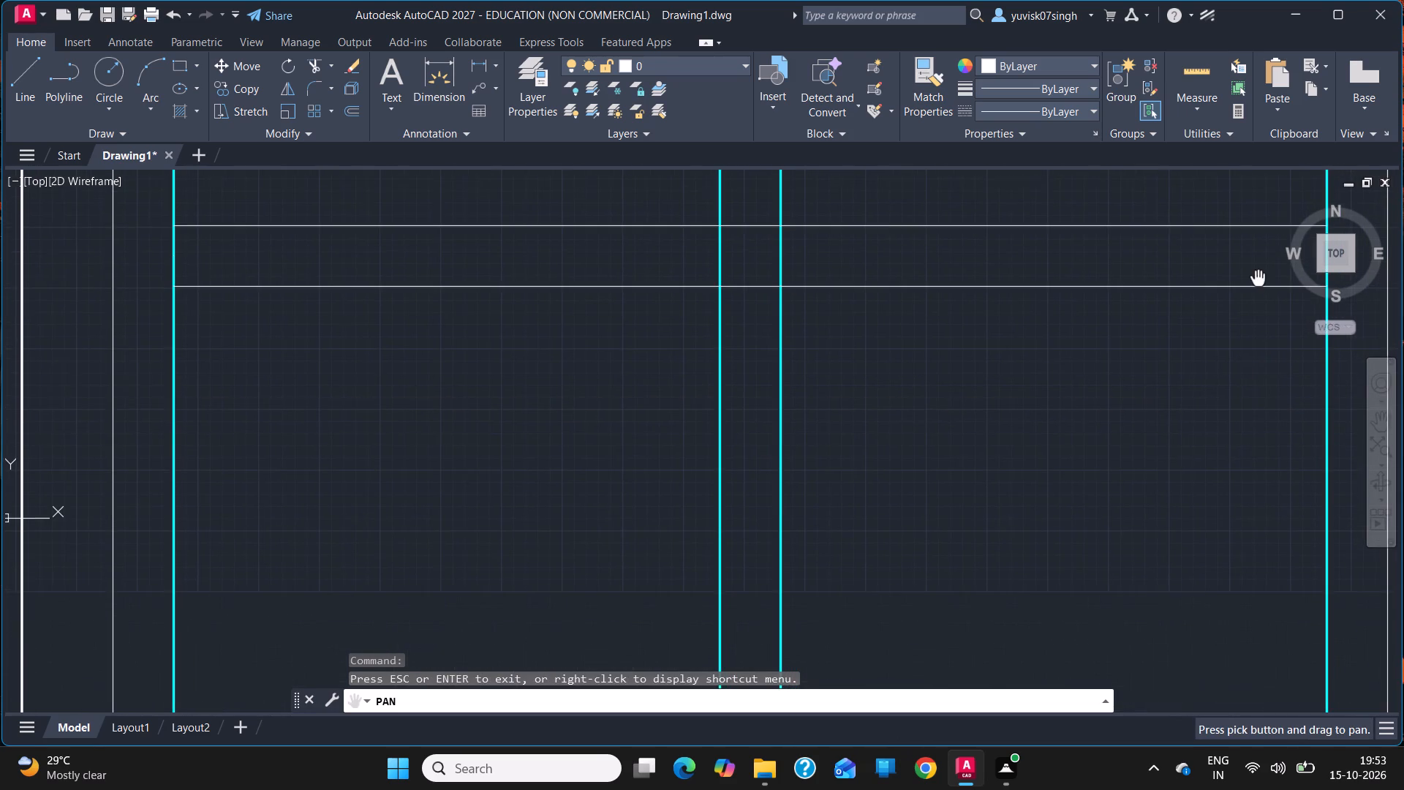
drag(1249, 391, 1239, 184)
drag(1235, 339, 1221, 173)
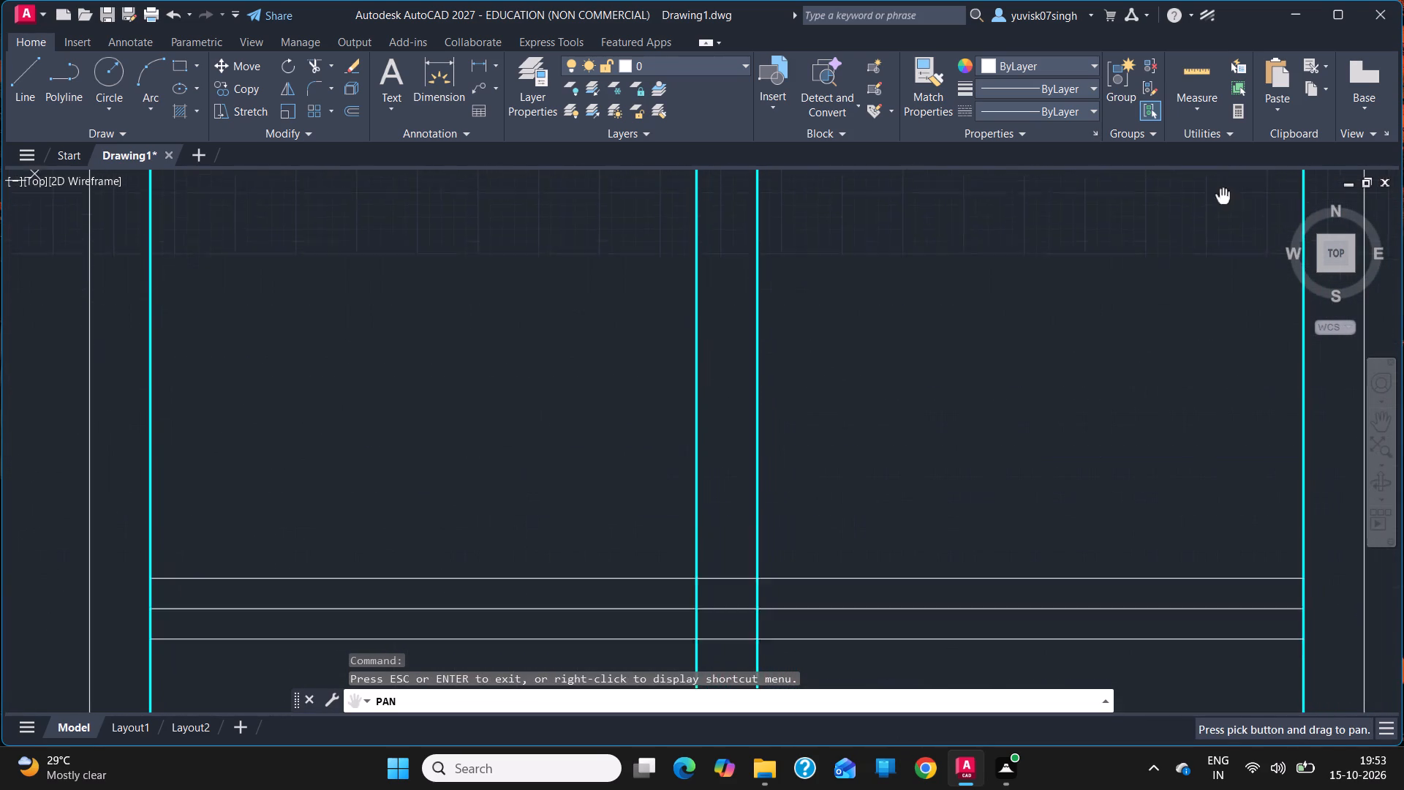
drag(1221, 173, 1219, 154)
drag(1224, 348, 1197, 219)
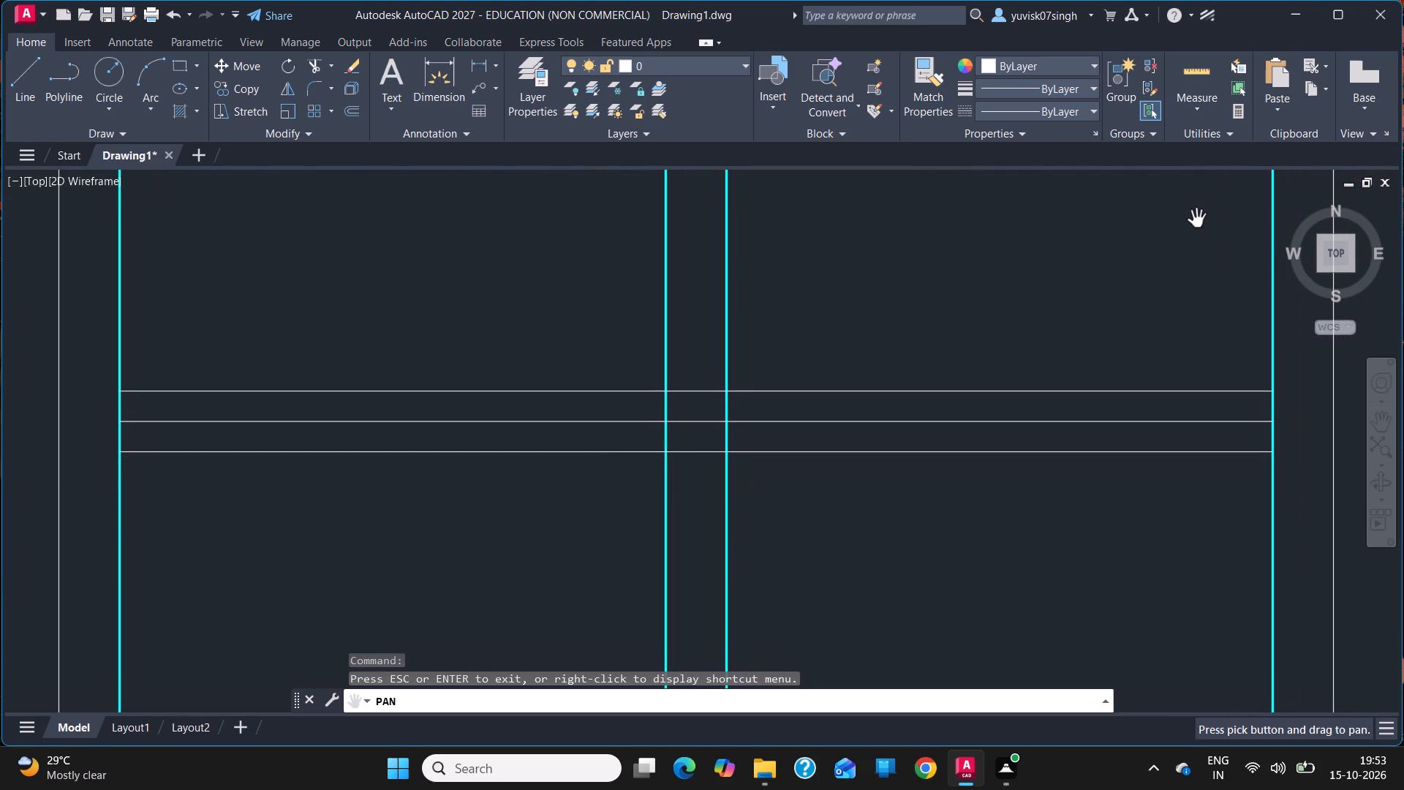
key(Escape)
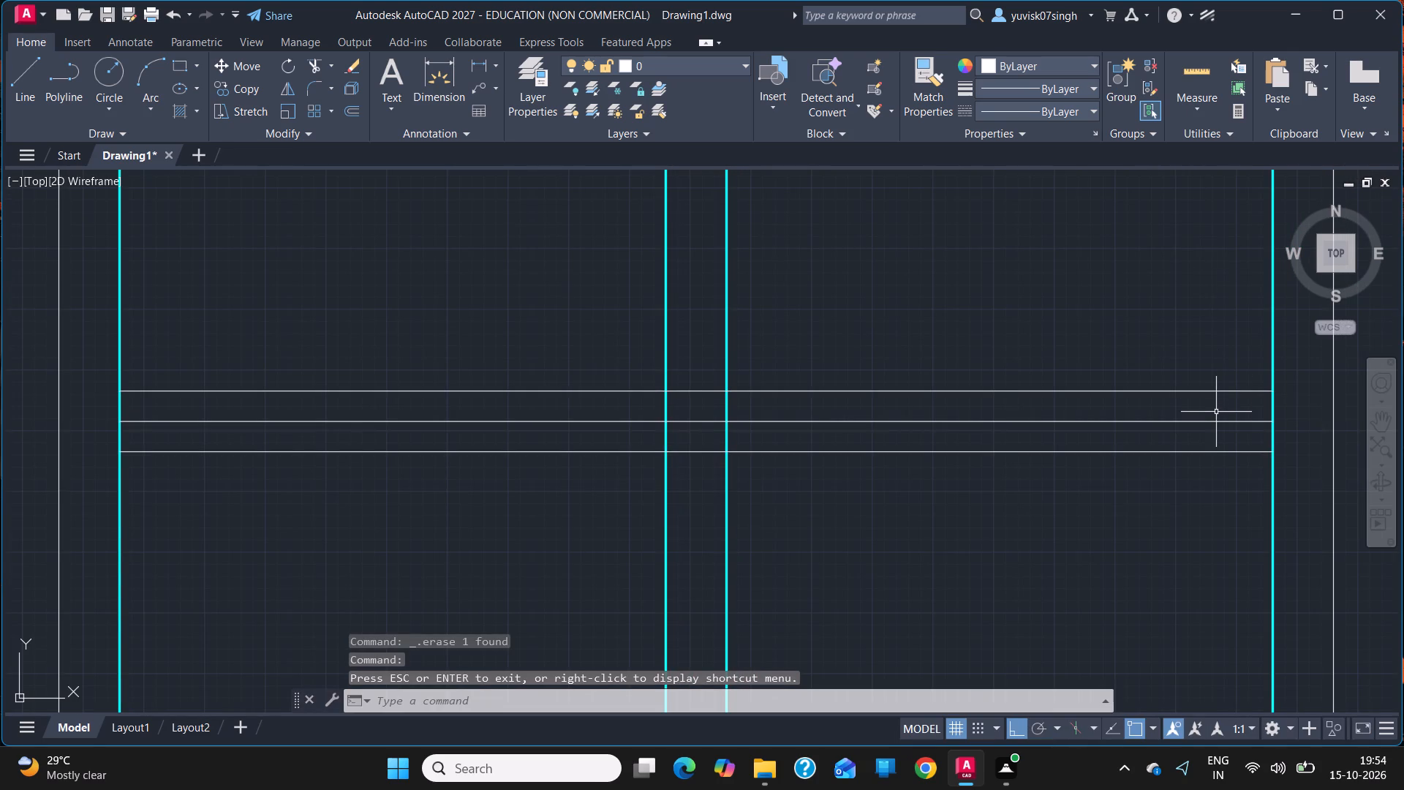
drag(1214, 424, 1207, 401)
key(Delete)
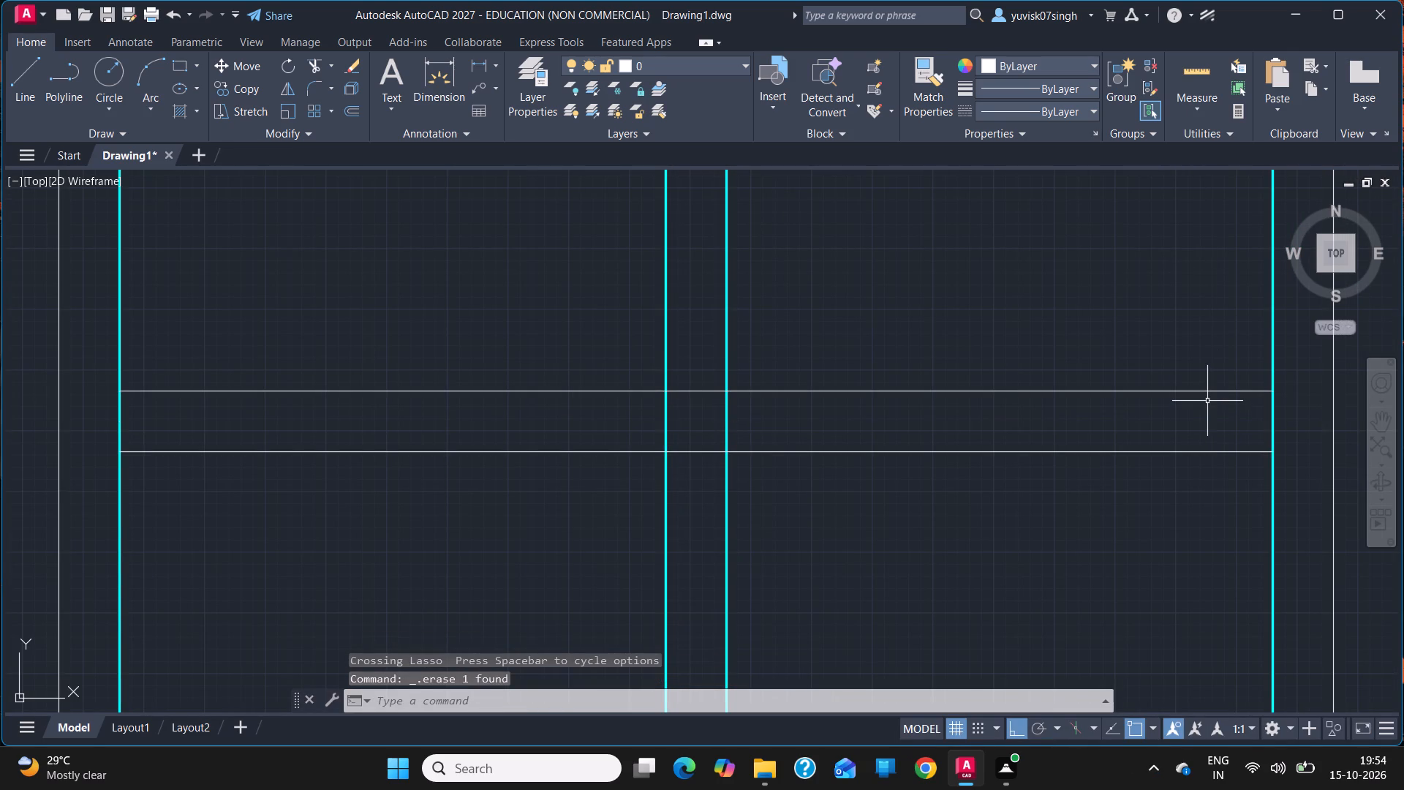
Erase the centre line of the sixth divider from the top in the tall frame, keeping its two outer lines.
click(1373, 424)
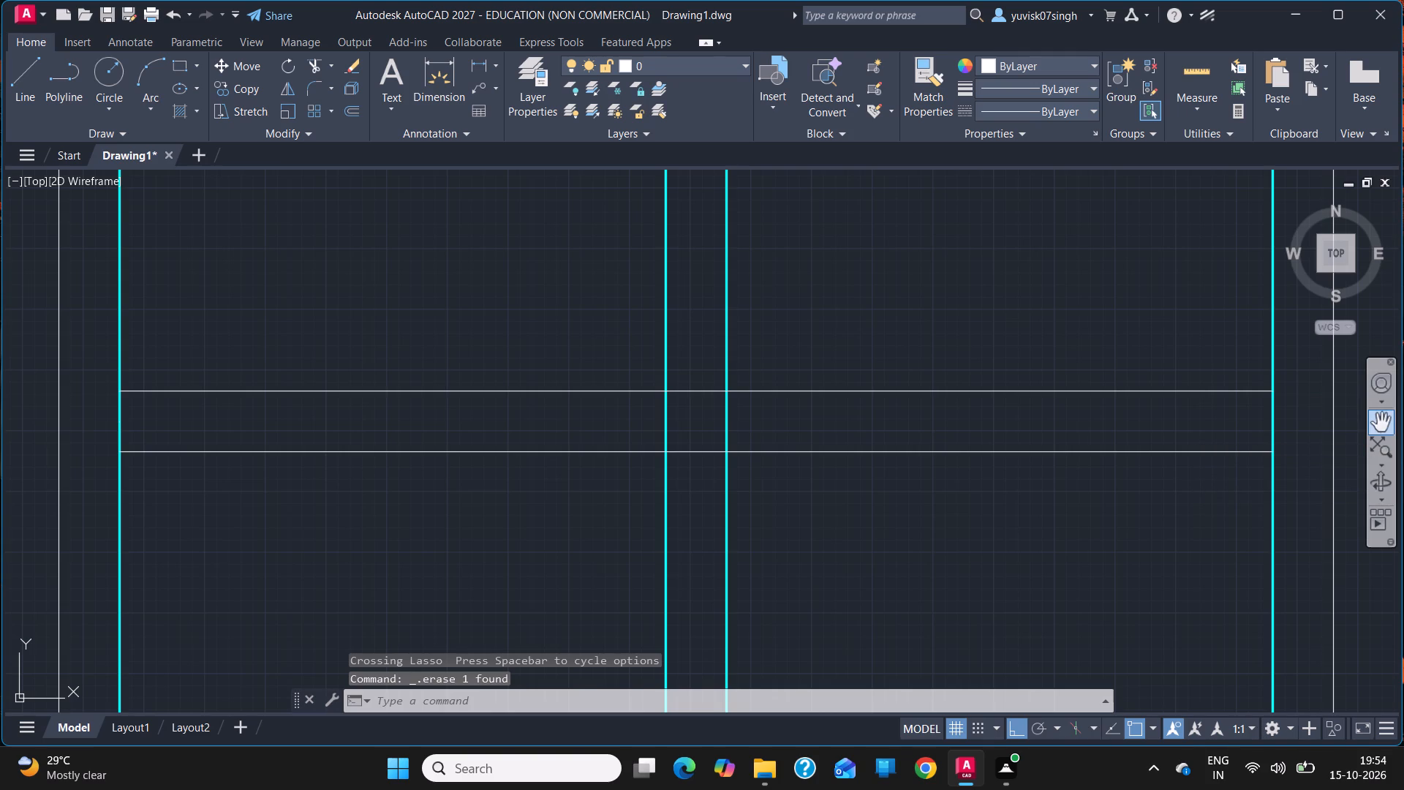
drag(1249, 494, 1294, 279)
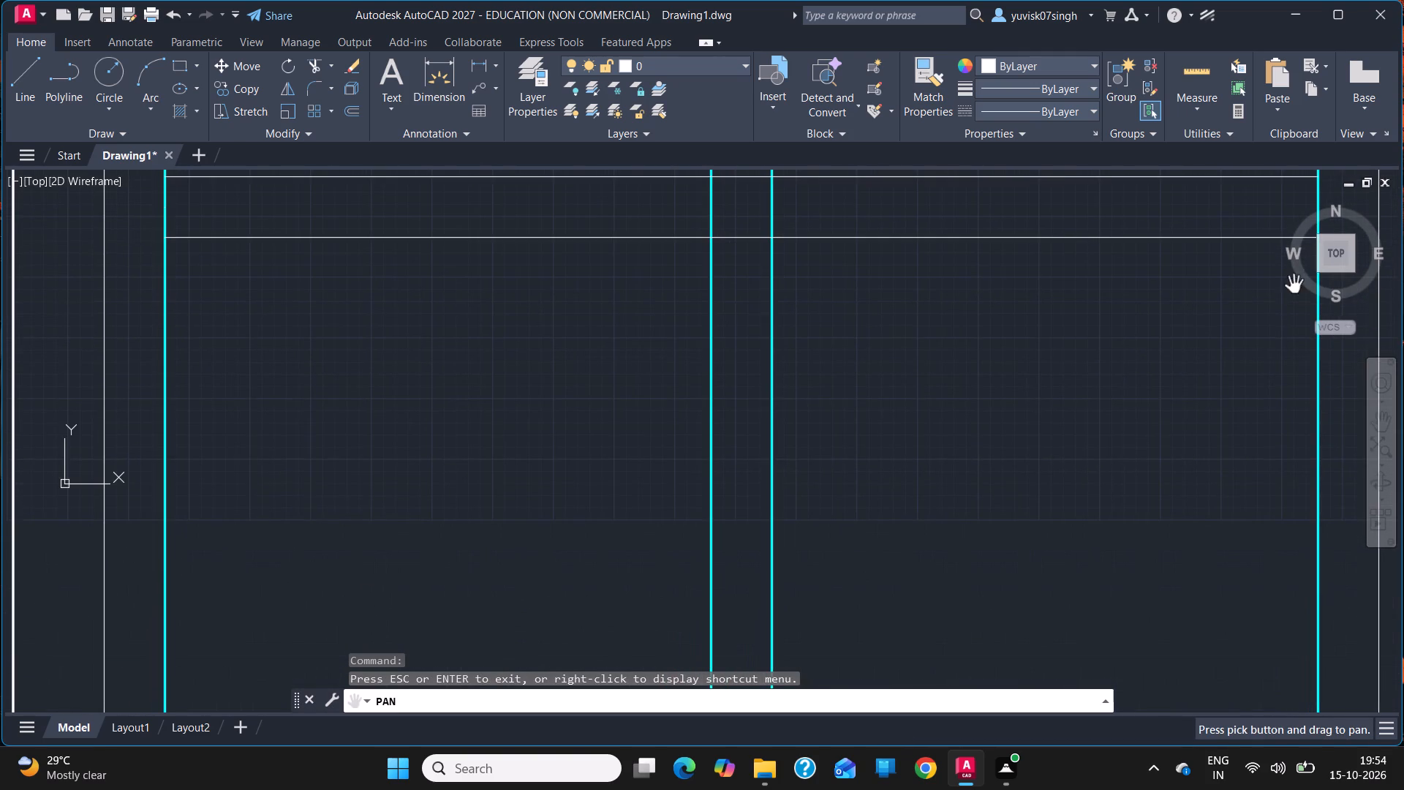
drag(1291, 455, 1267, 270)
drag(1263, 537, 1297, 387)
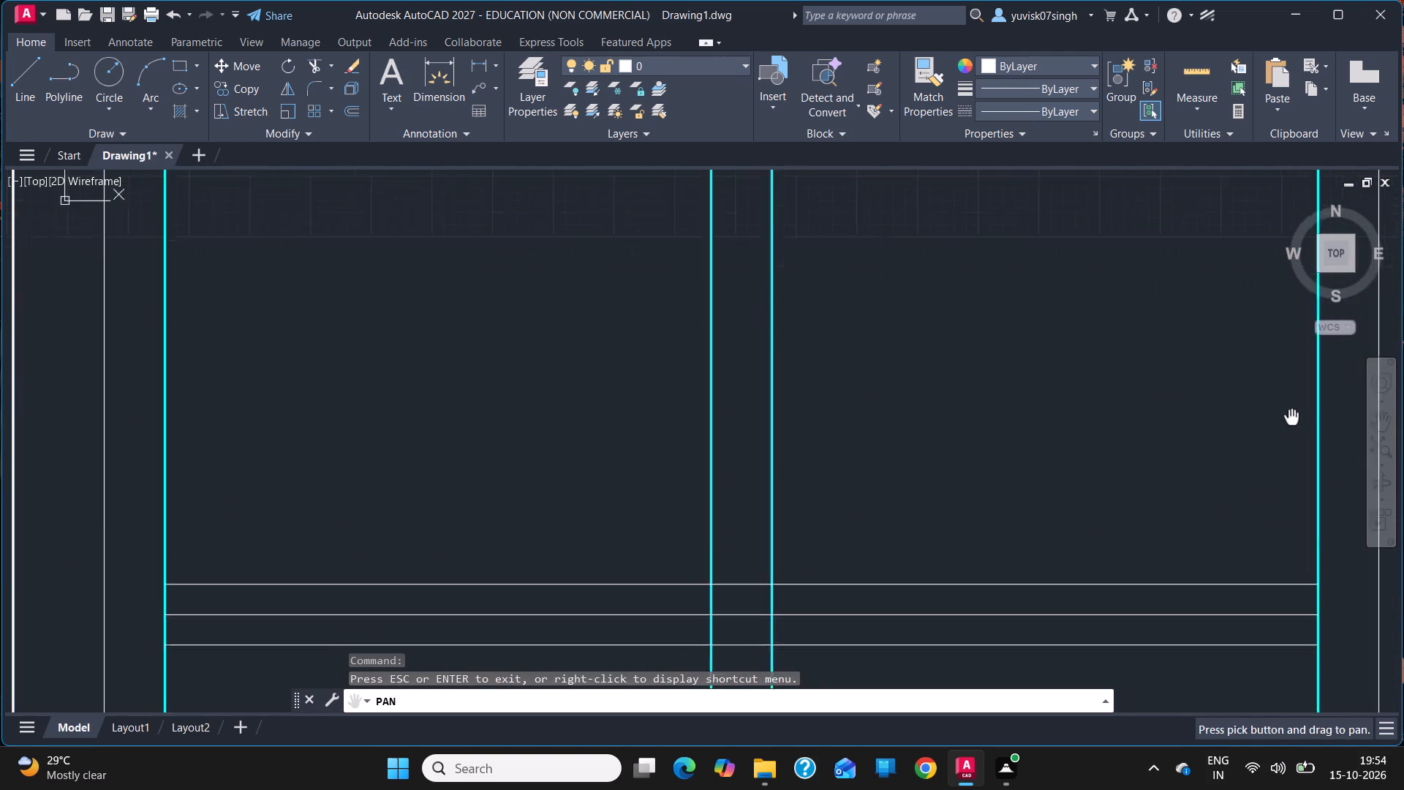
drag(1297, 387, 1316, 260)
key(Escape)
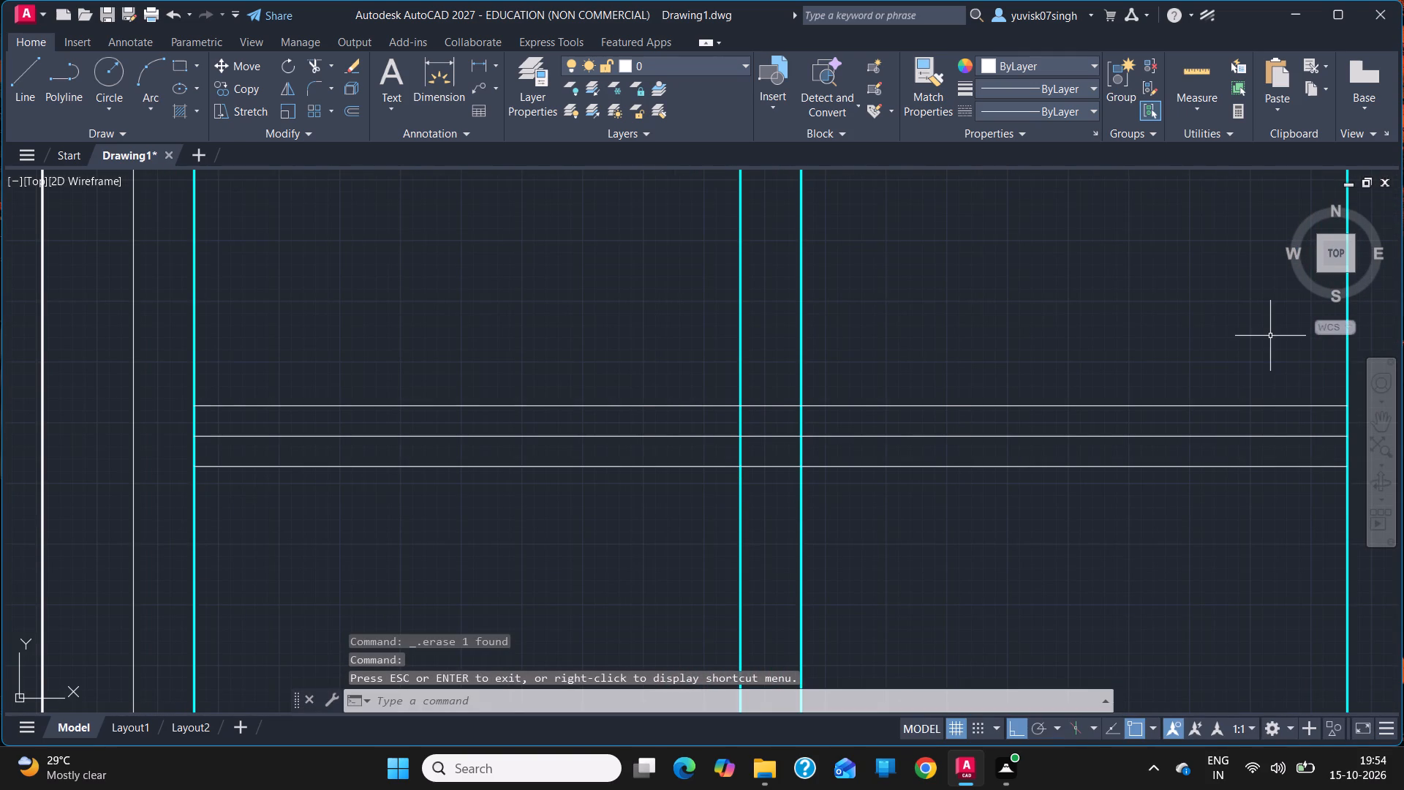
click(1286, 436)
key(Delete)
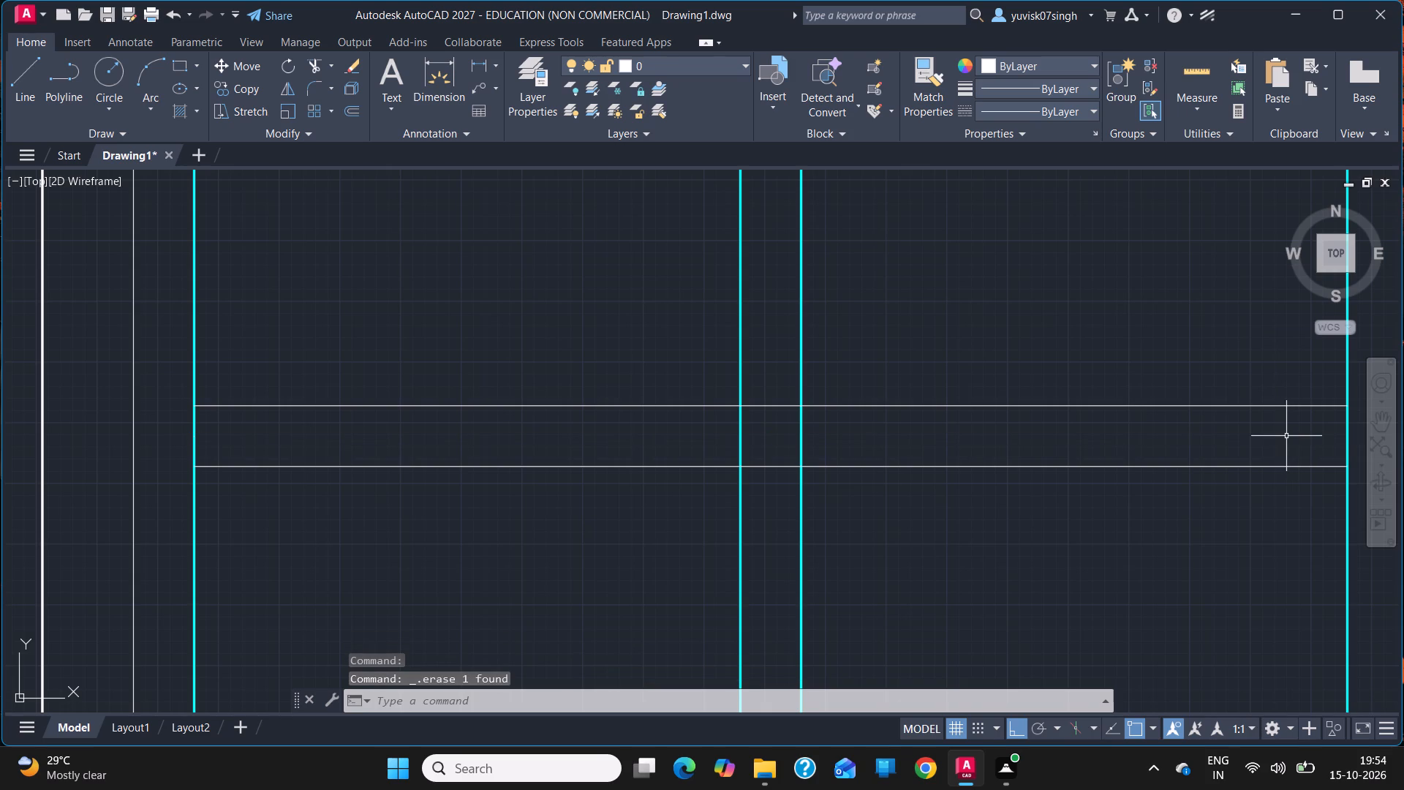
Erase the centre line of the seventh divider from the top in the tall frame, keeping its two outer lines.
click(1374, 421)
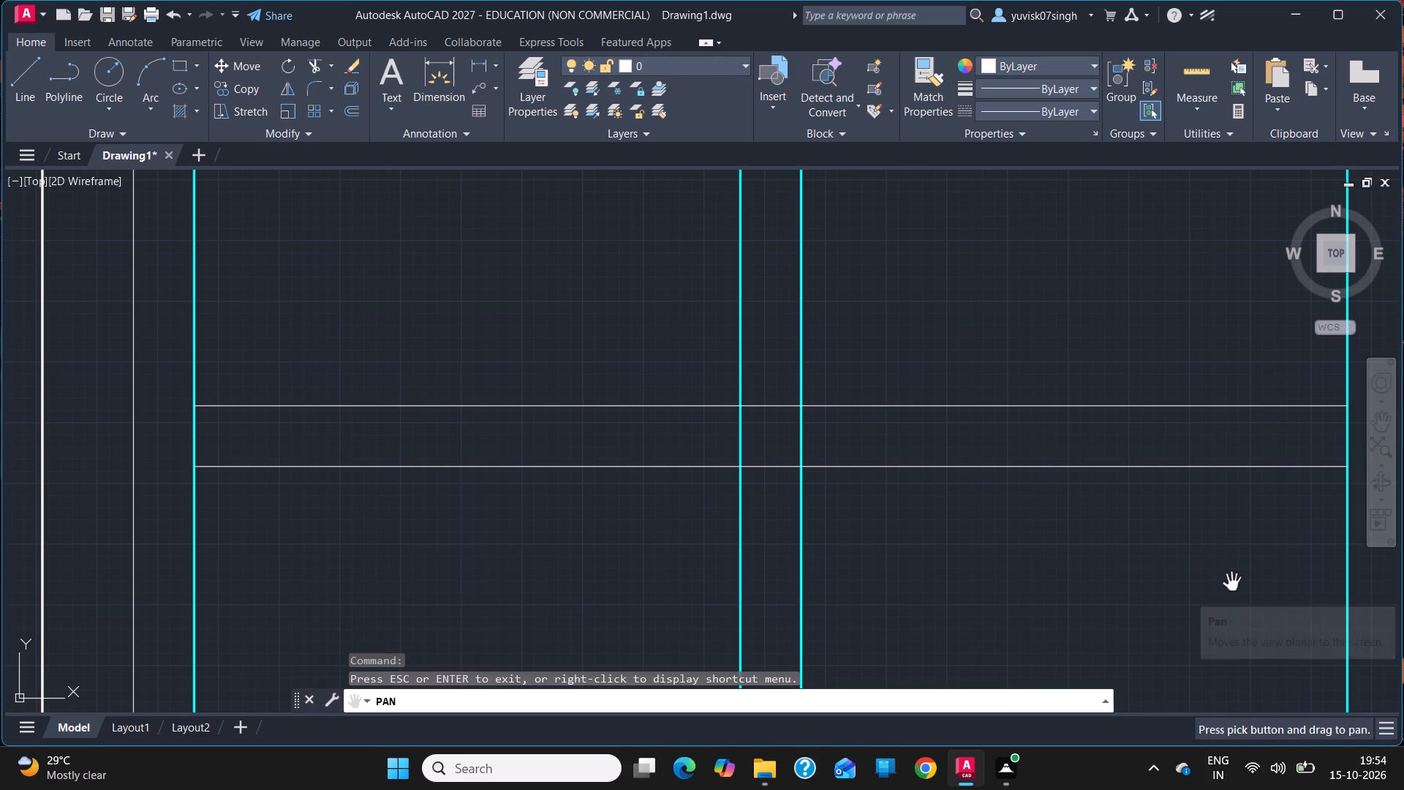
drag(1232, 583, 1188, 339)
drag(1193, 492, 1199, 282)
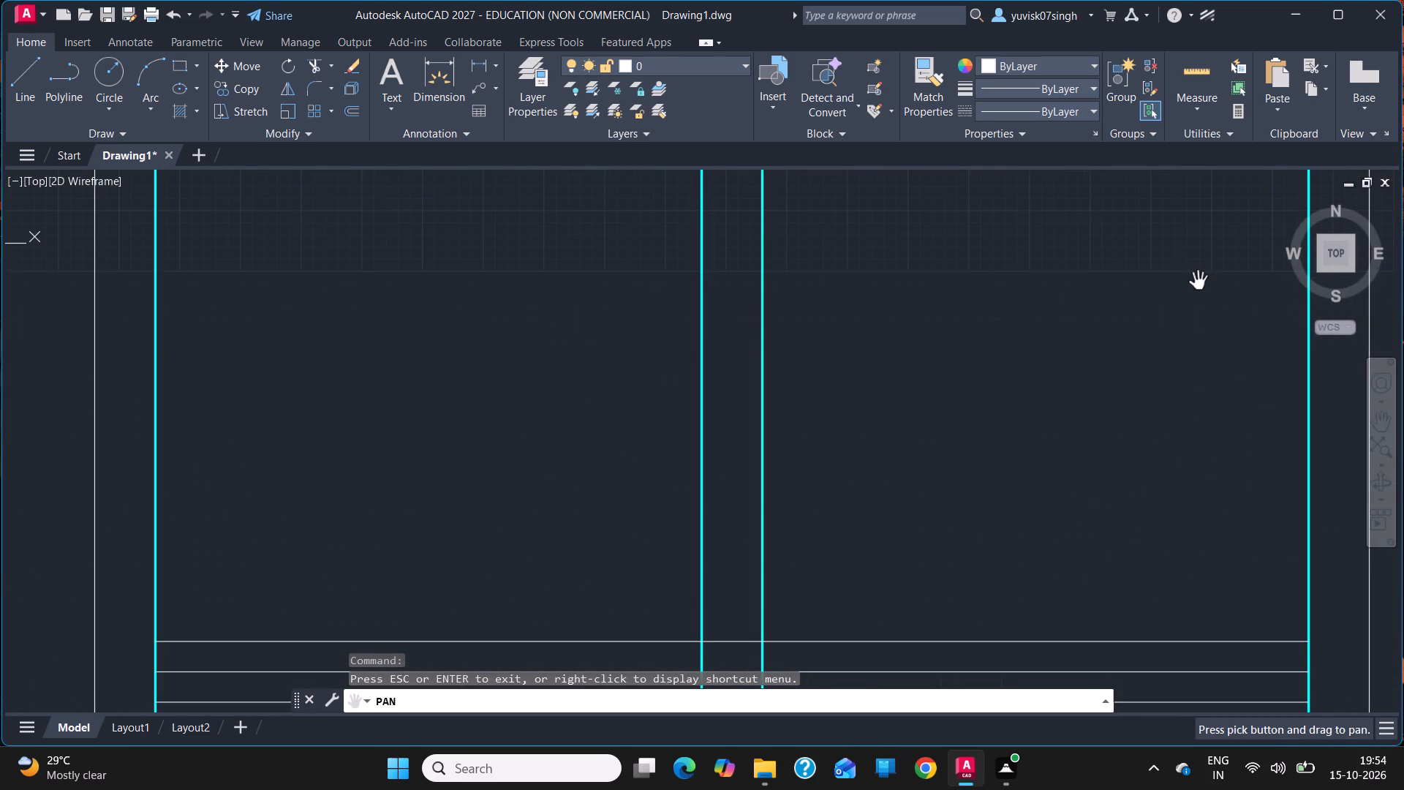
drag(1199, 482, 1183, 282)
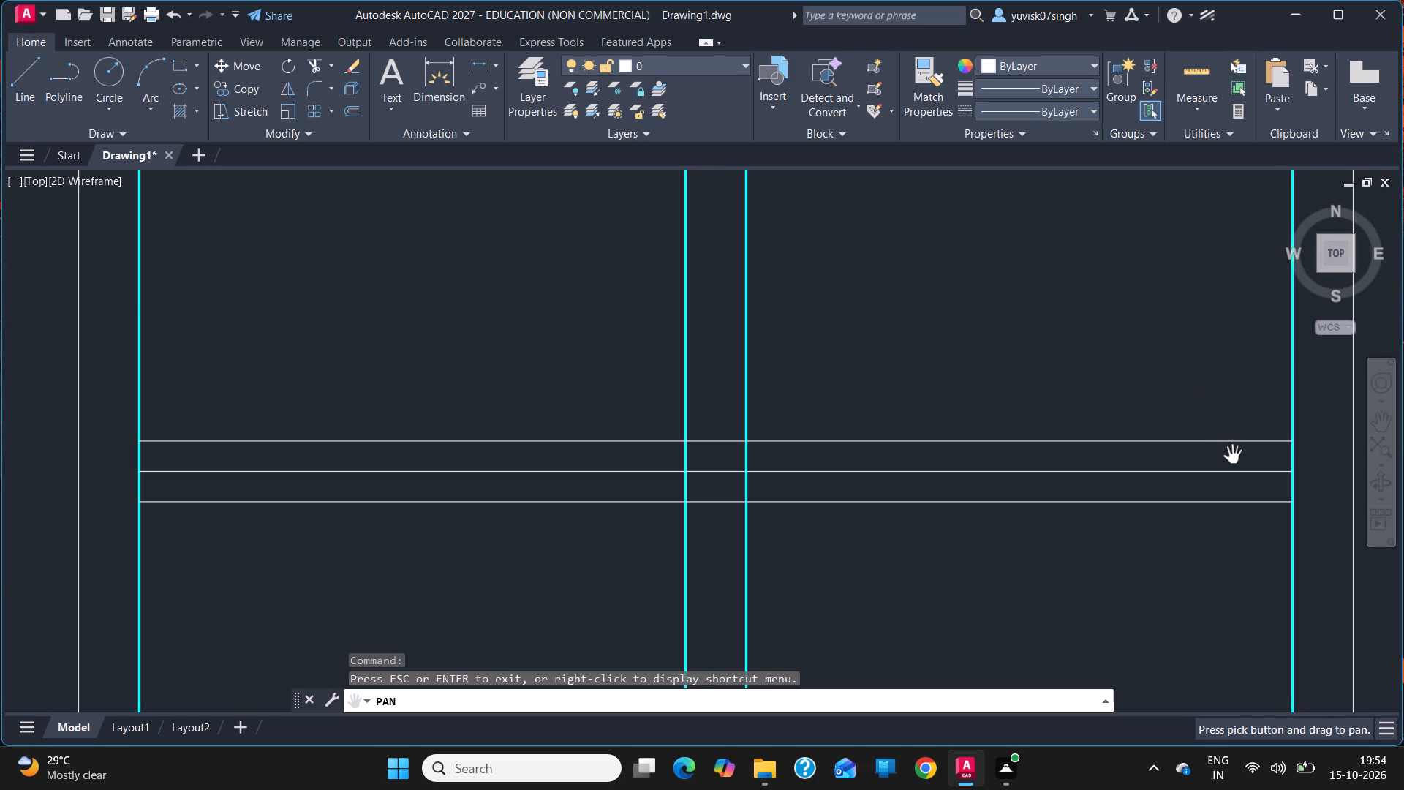
drag(1233, 456, 1234, 318)
key(Escape)
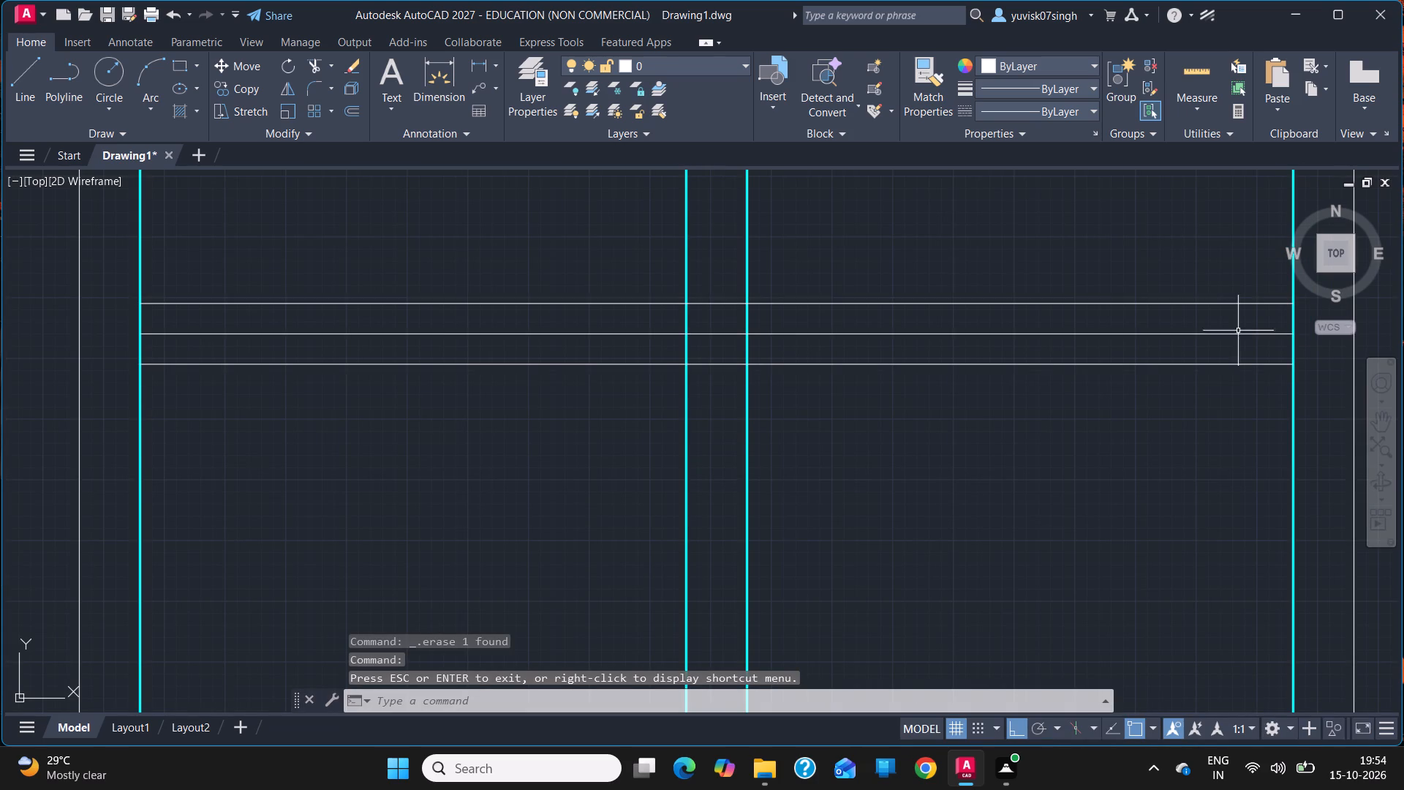
click(1239, 334)
key(Delete)
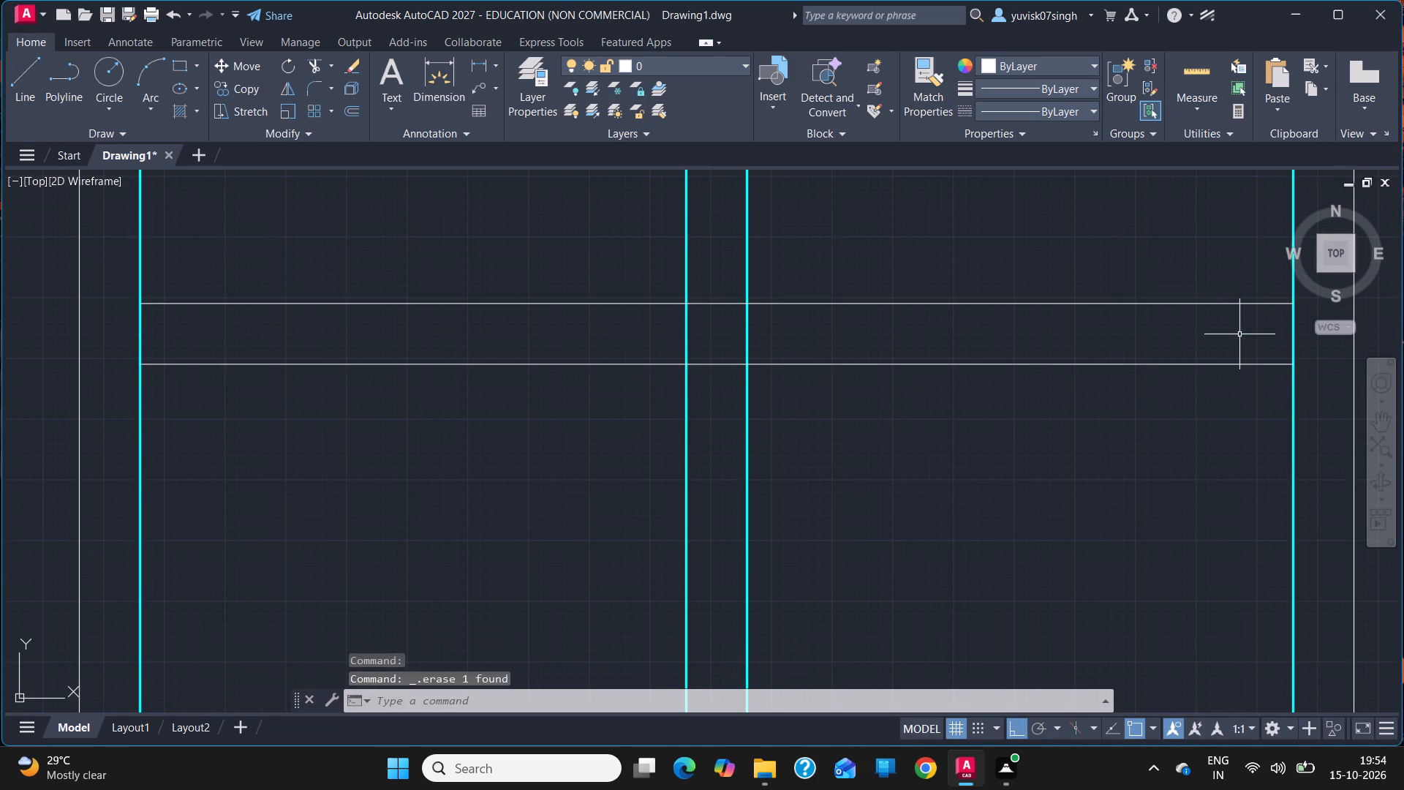
Set all the horizontal divider lines in the tall eight-row frame to cyan with a 0.30 mm lineweight.
click(1372, 418)
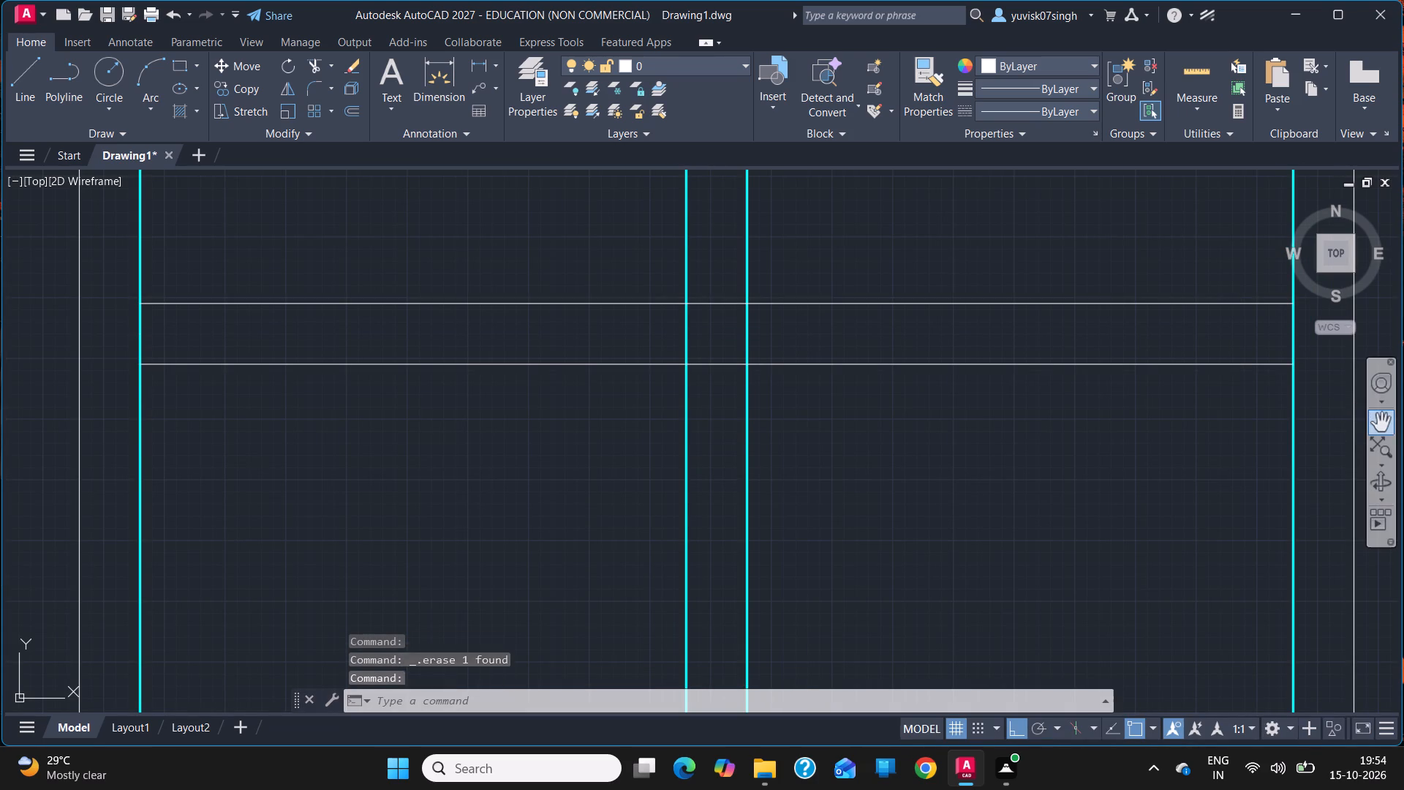
drag(1181, 484, 1160, 203)
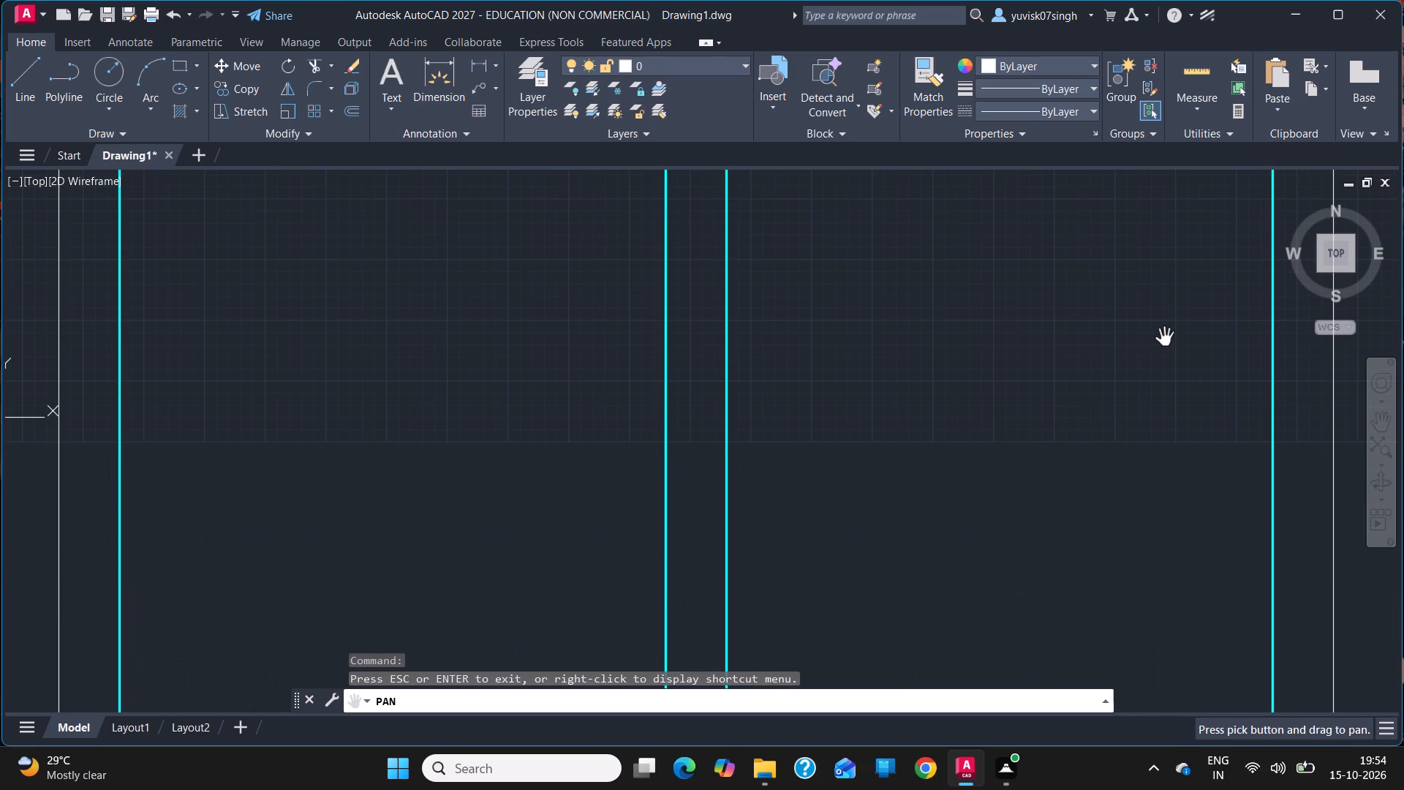
drag(1194, 380, 1195, 91)
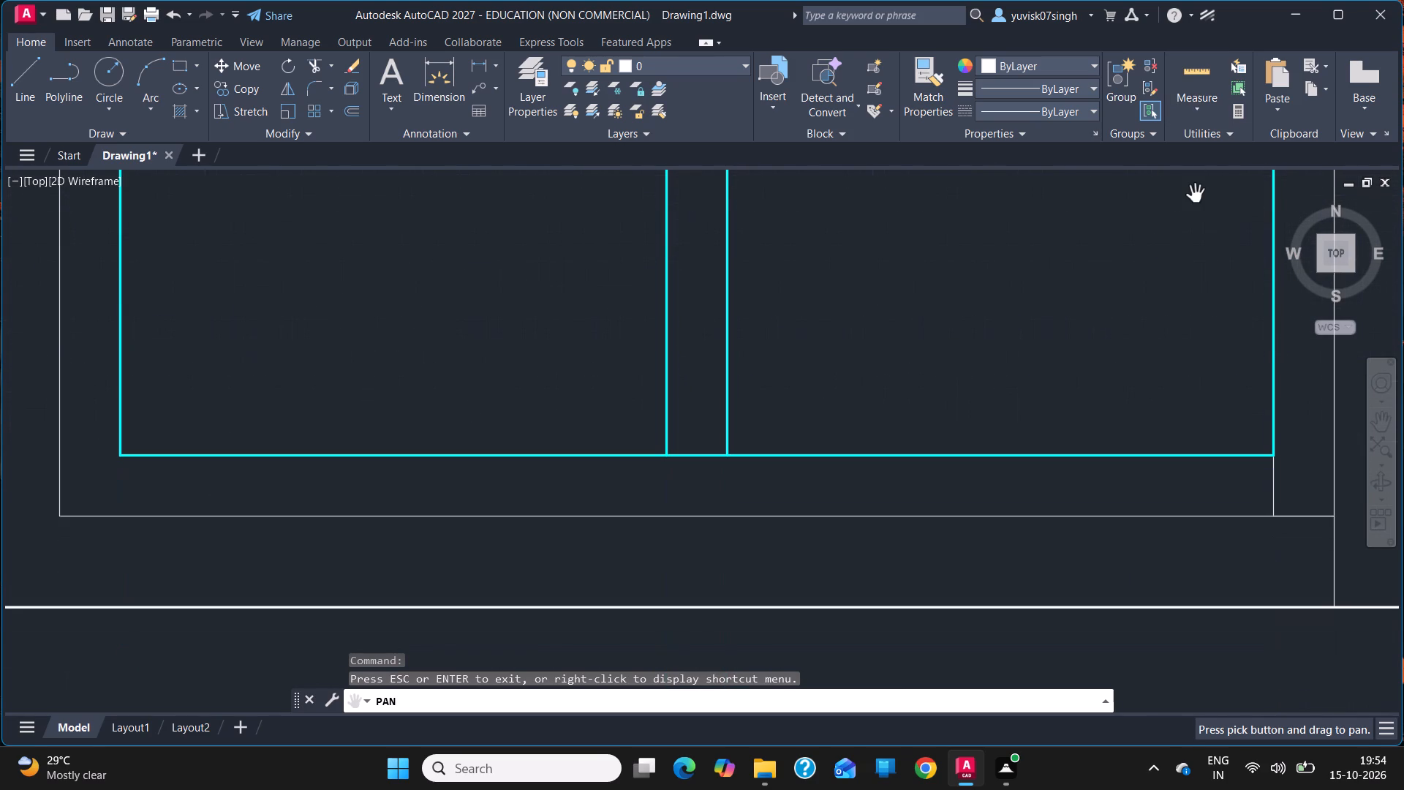
key(Escape)
ctrl+scroll(1131, 321, down, 4)
click(1374, 424)
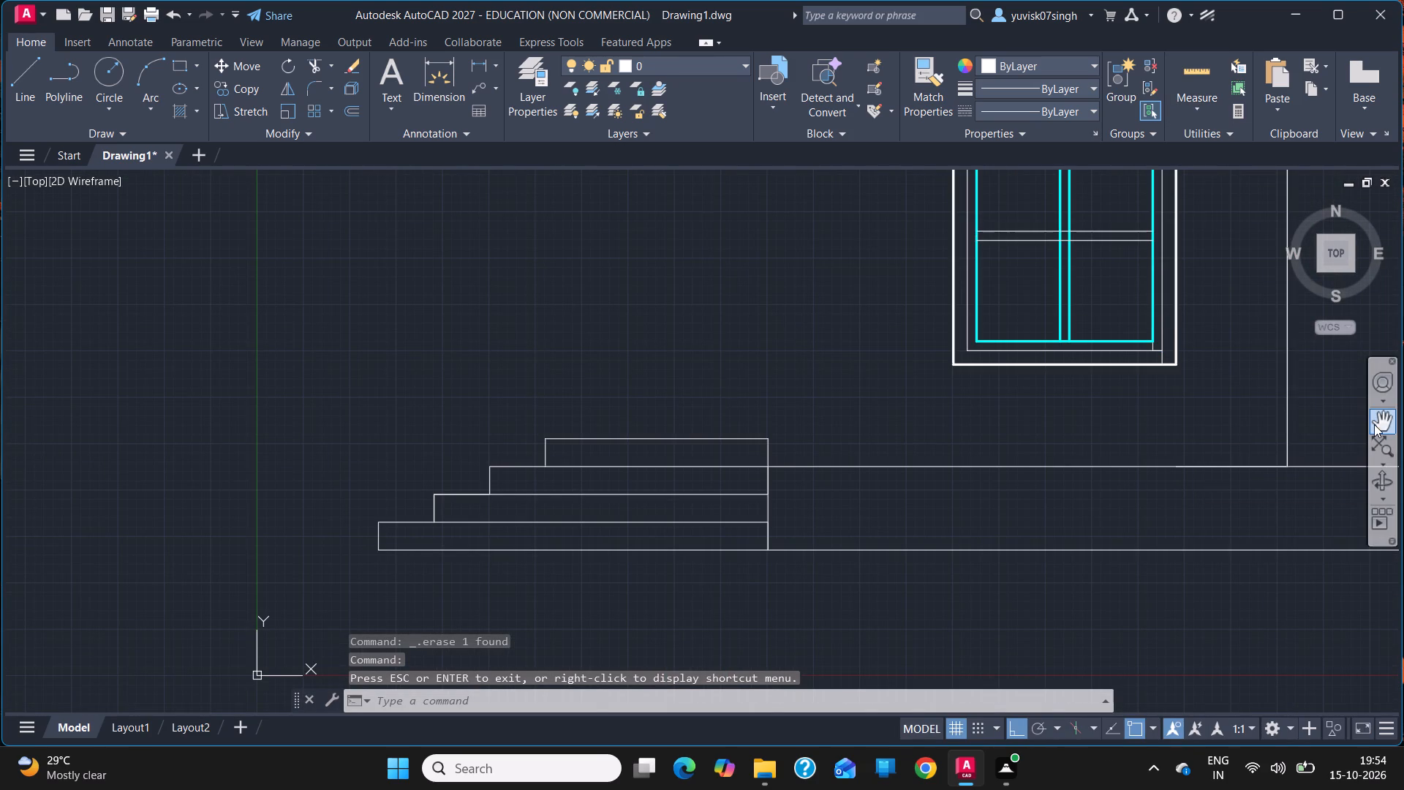
drag(1228, 352, 1238, 568)
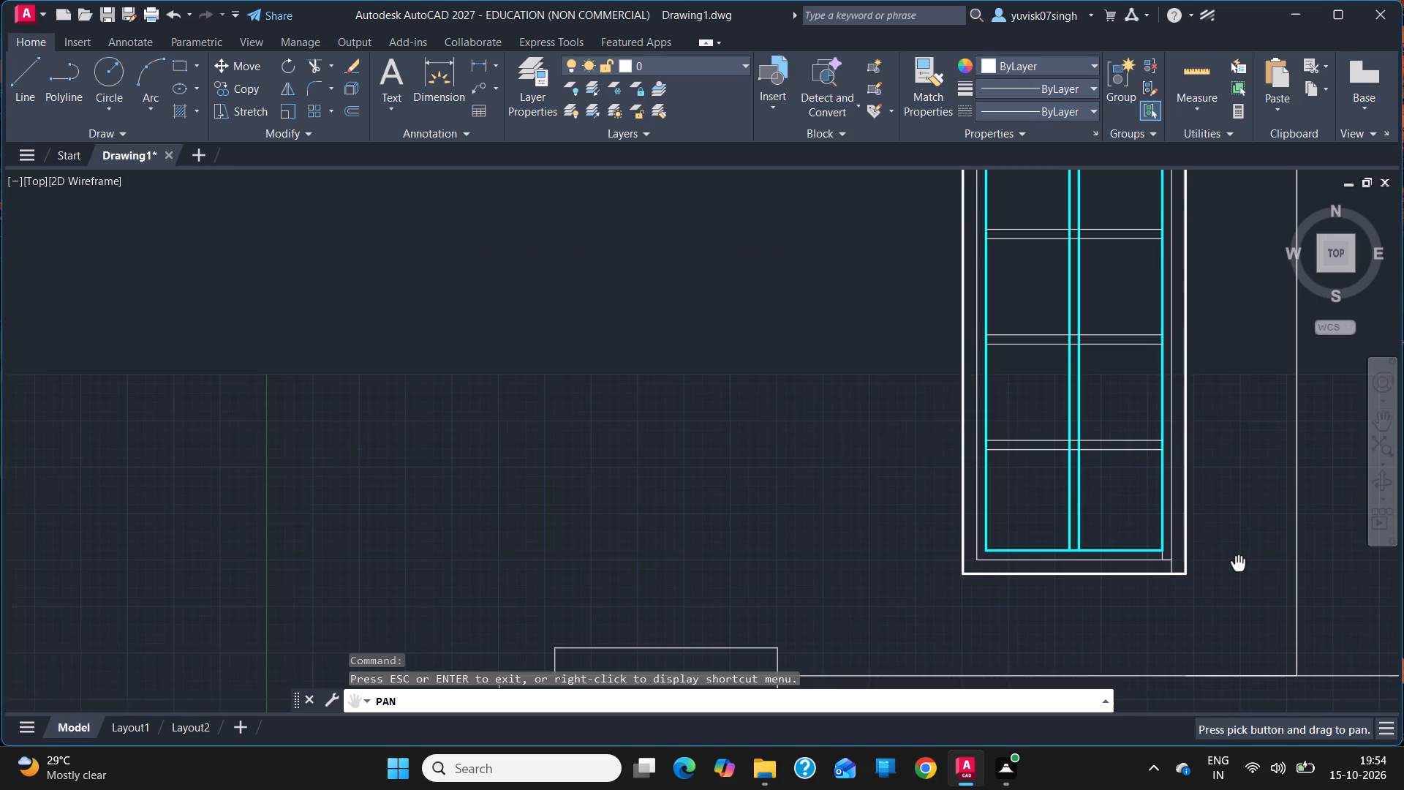
drag(1238, 568, 1237, 576)
ctrl+scroll(1237, 576, down, 1)
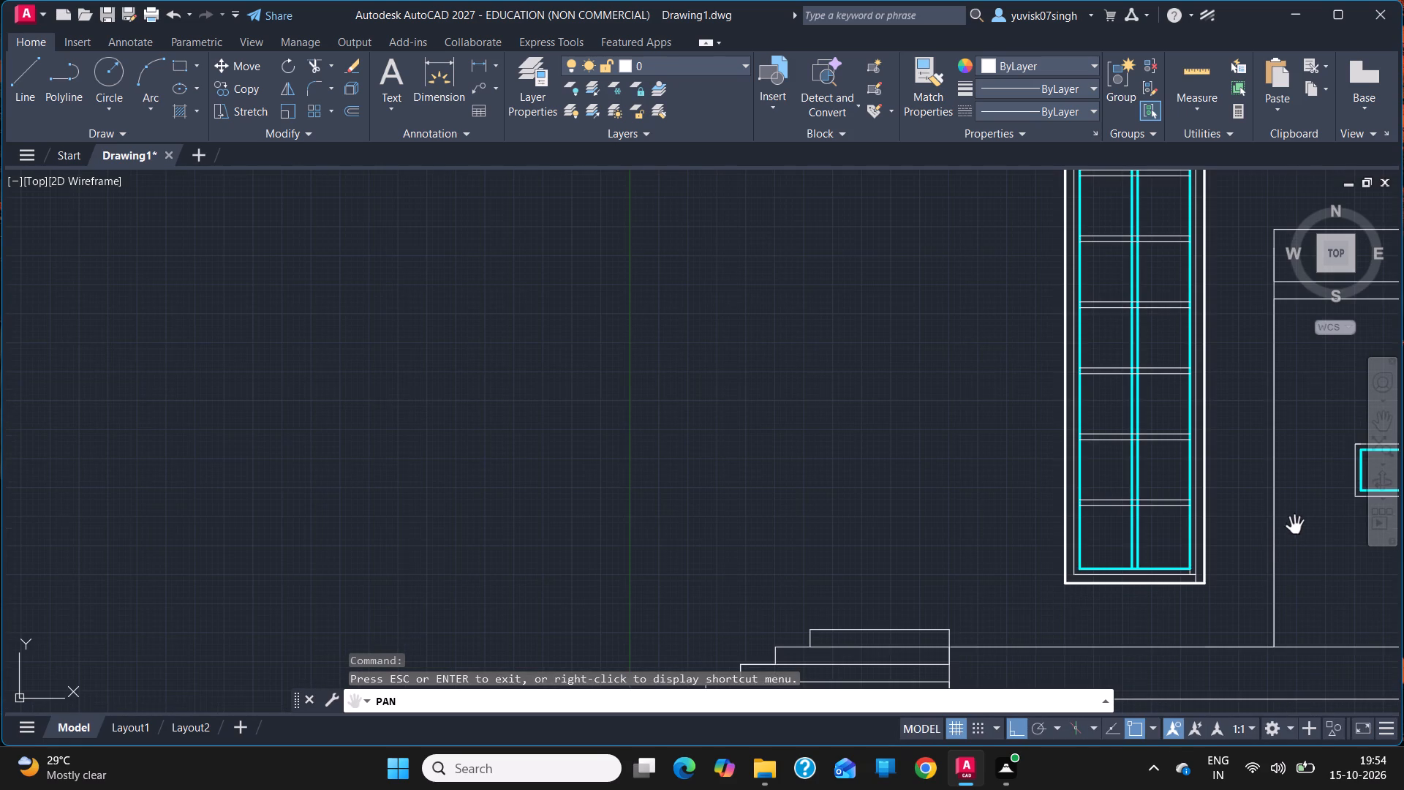
click(1260, 517)
scroll(1260, 517, right, 1)
drag(1233, 511, 1190, 575)
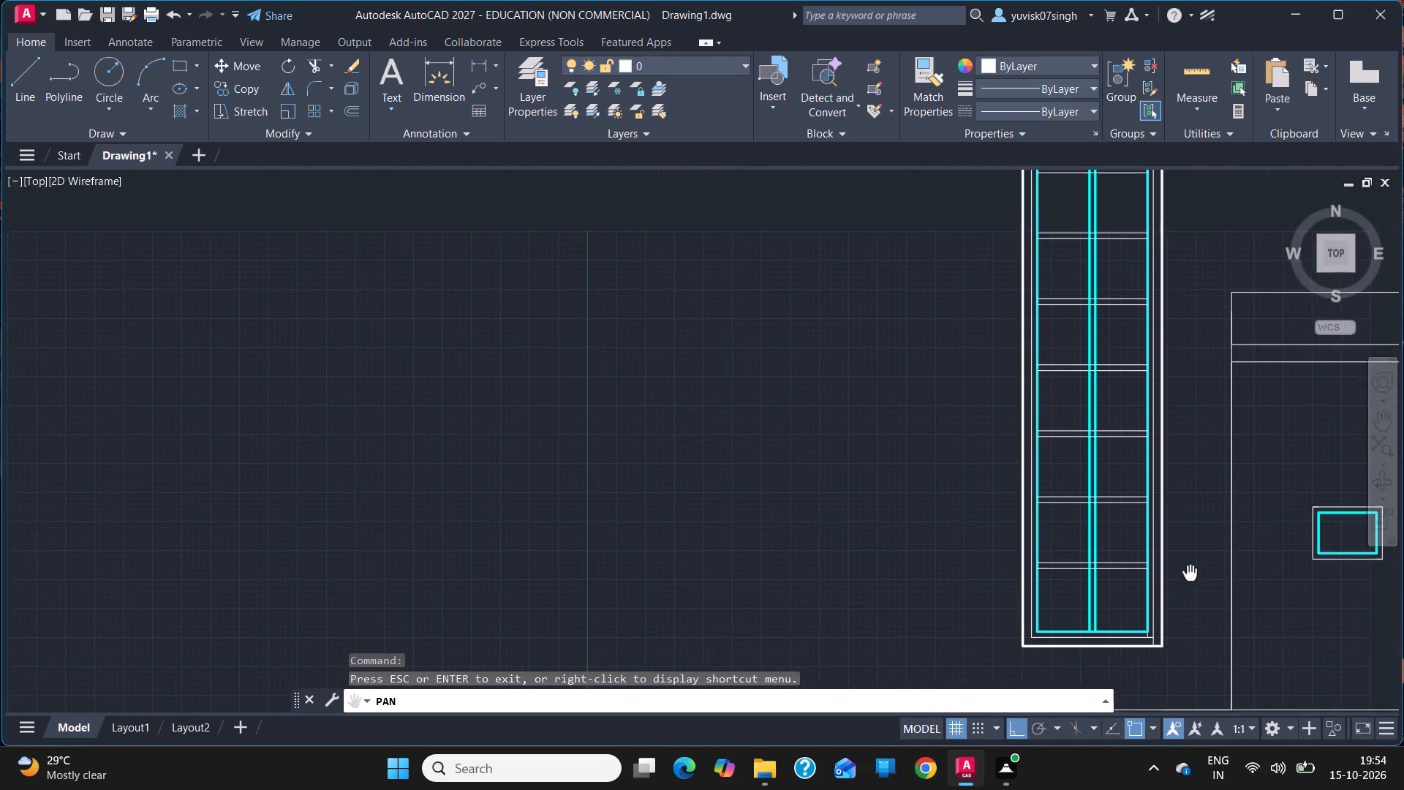
drag(1190, 575, 1190, 649)
key(Escape)
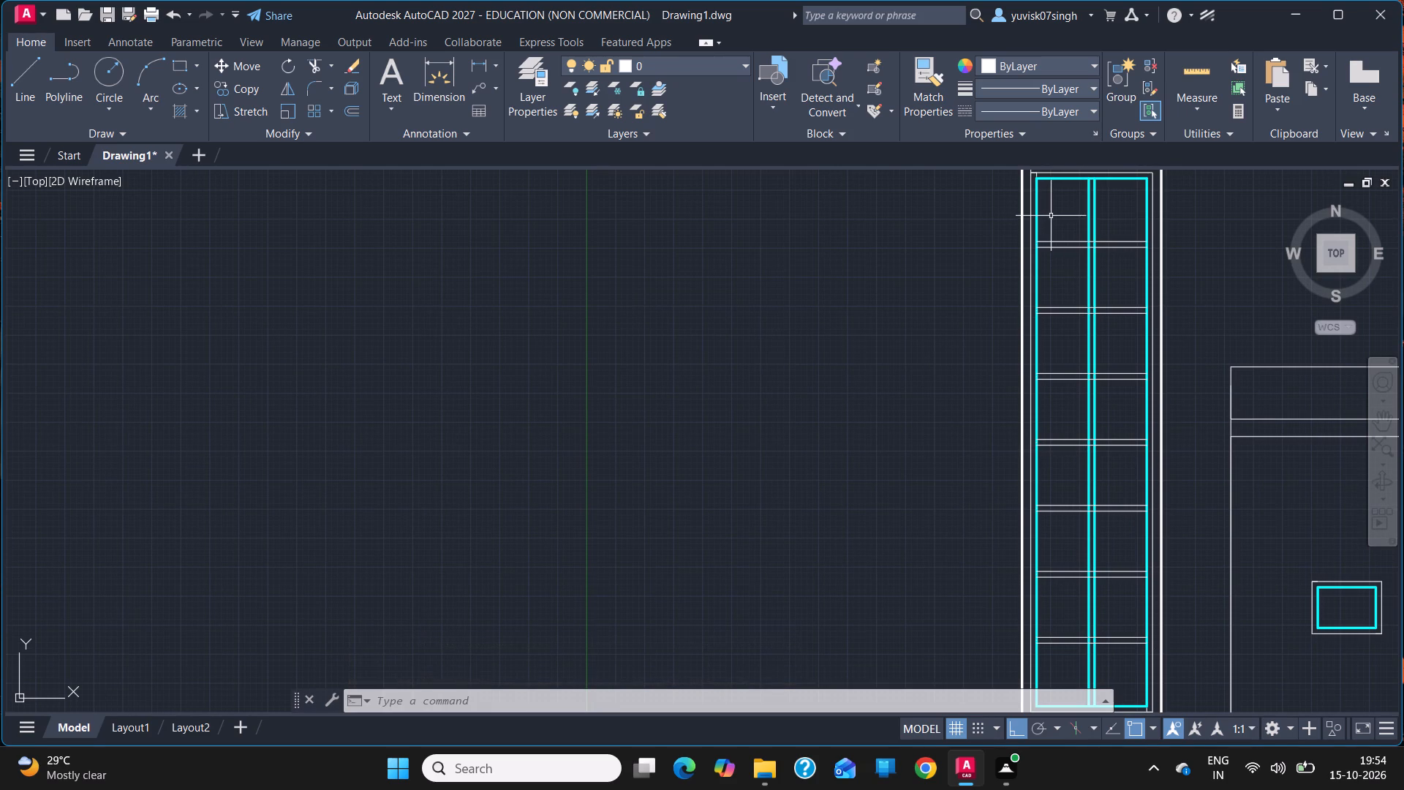
drag(1051, 216, 1058, 505)
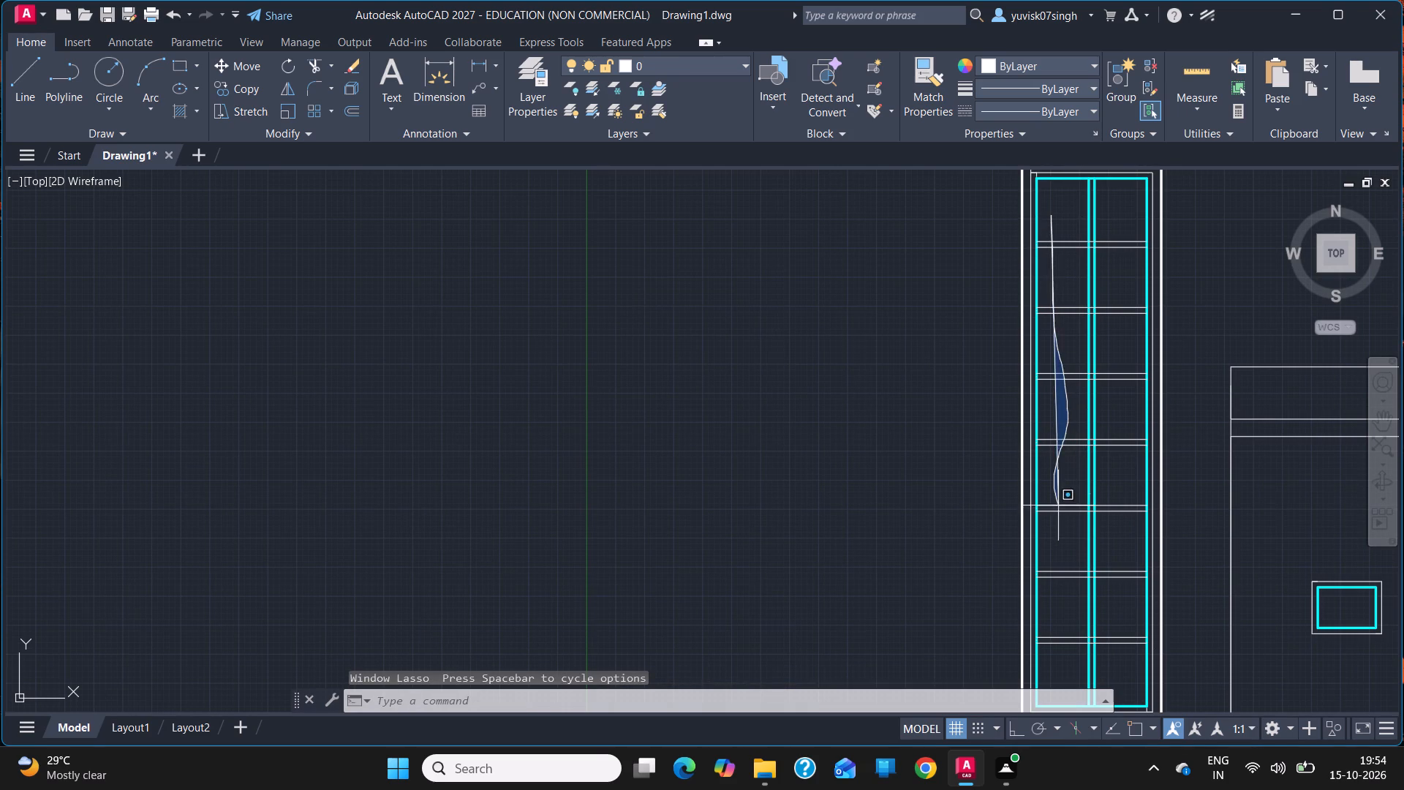
drag(1058, 505, 1062, 519)
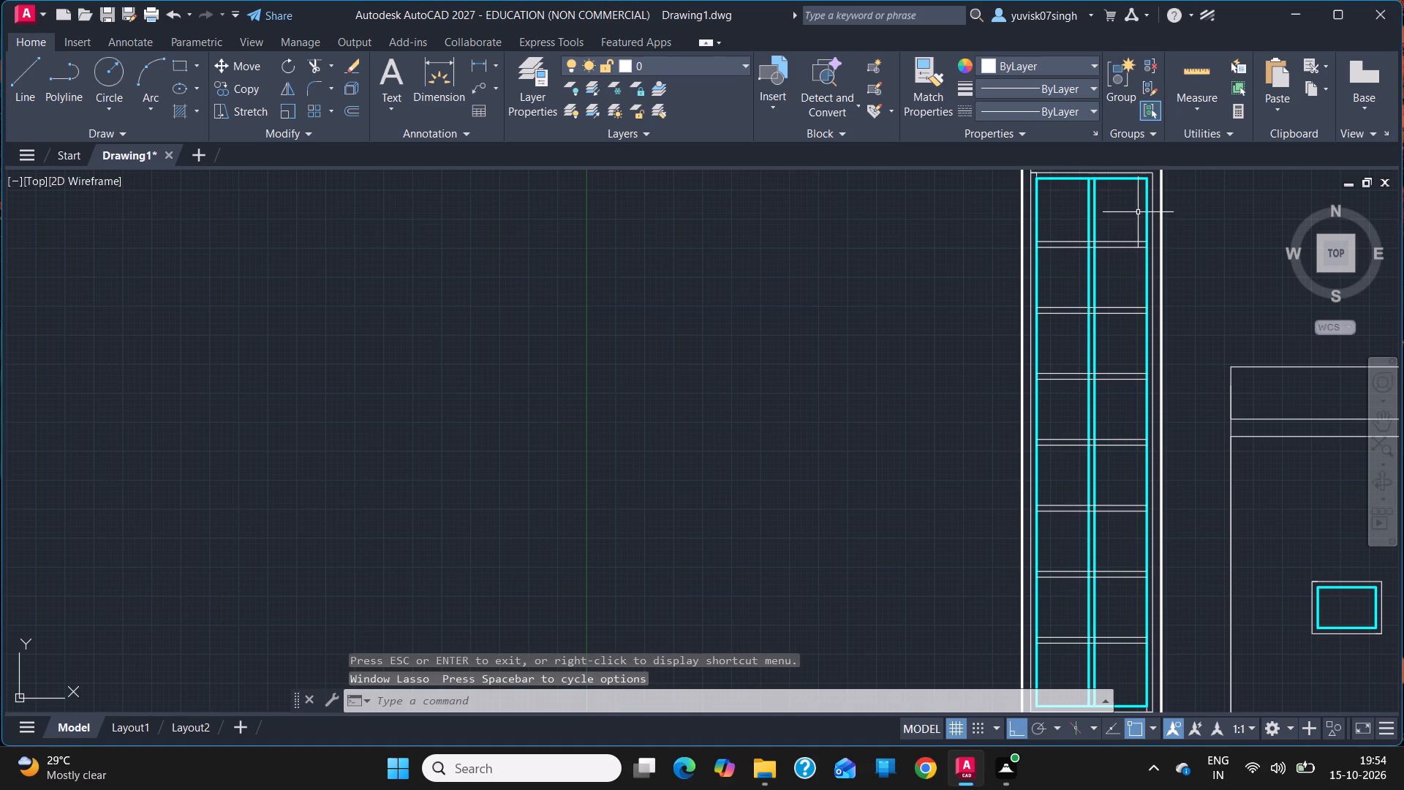
drag(1136, 211, 1122, 324)
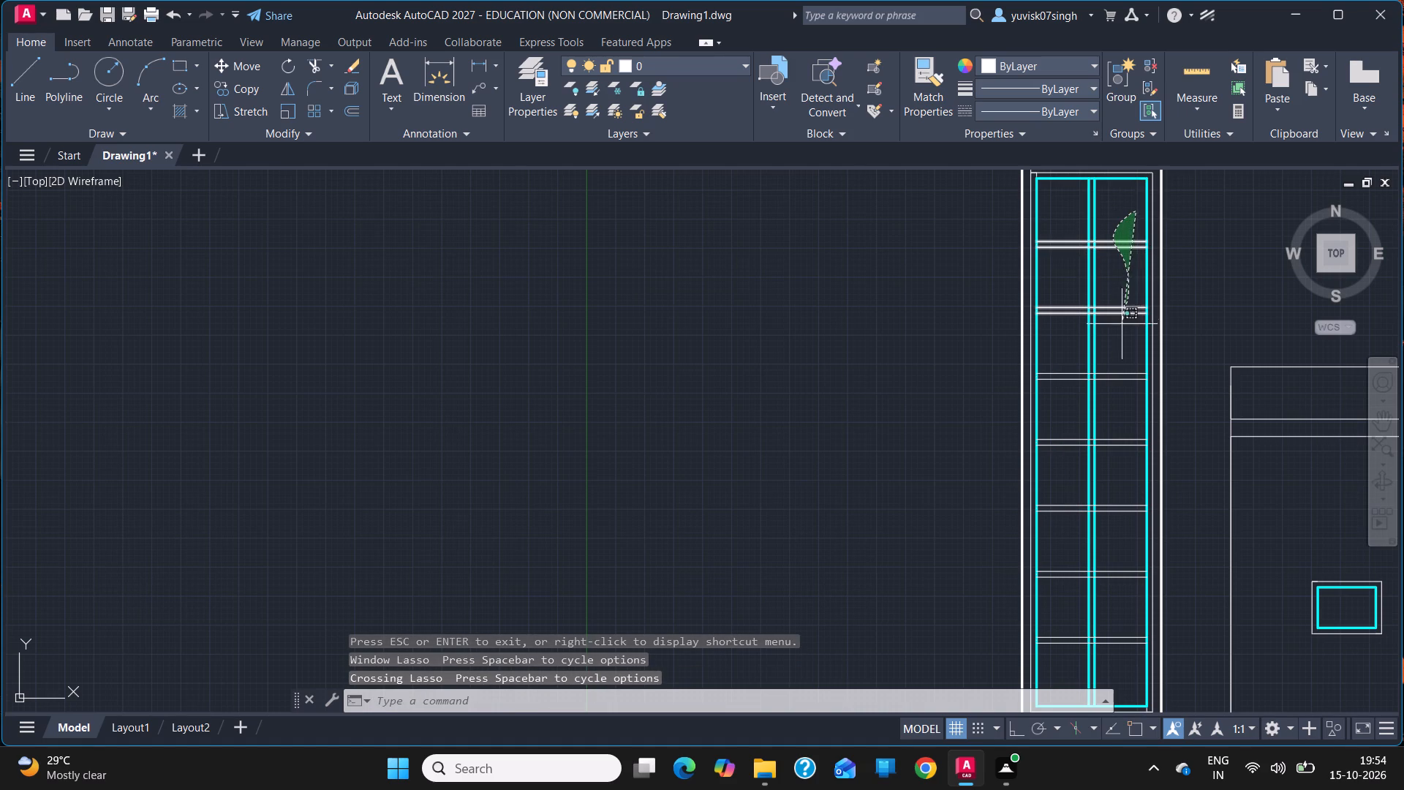
drag(1122, 324, 1122, 478)
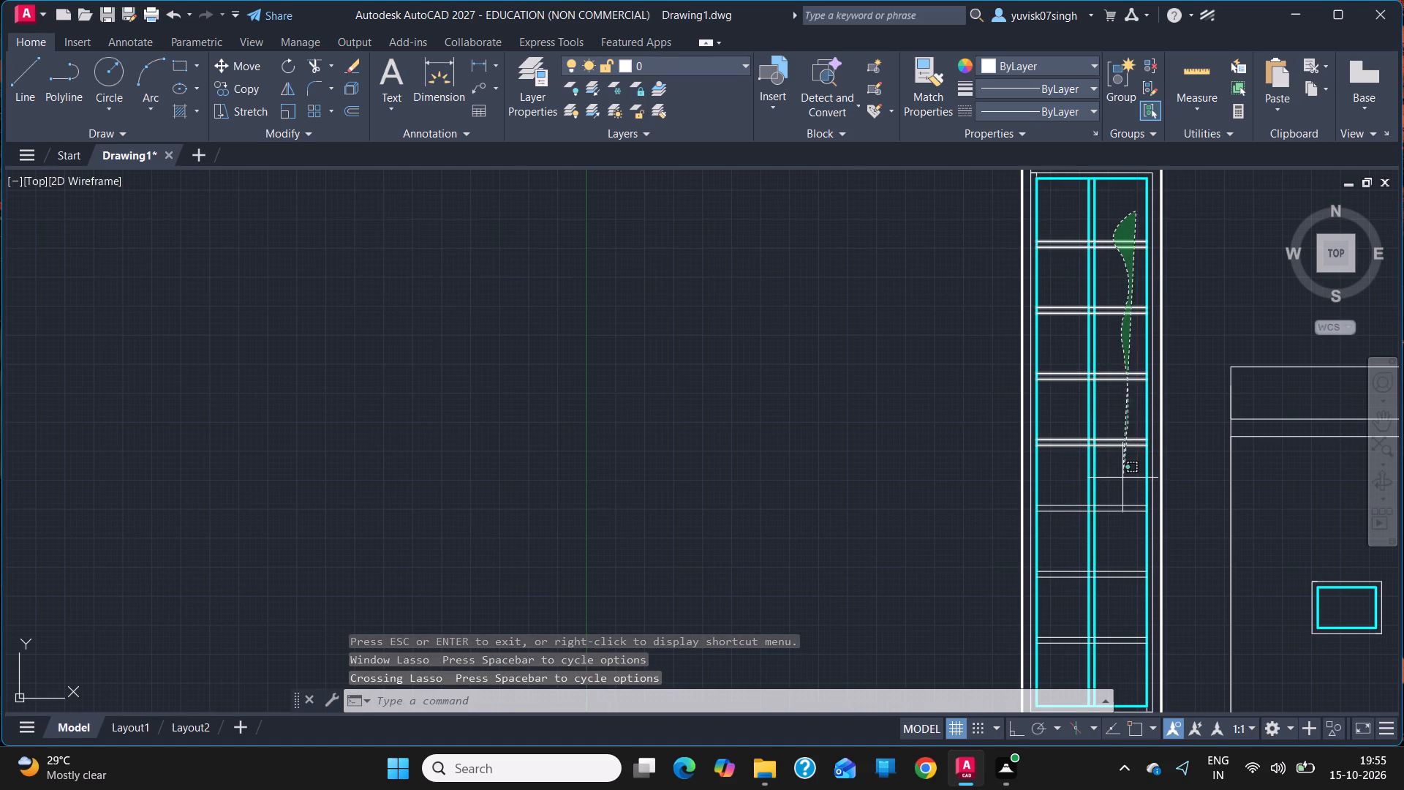
drag(1122, 478, 1122, 564)
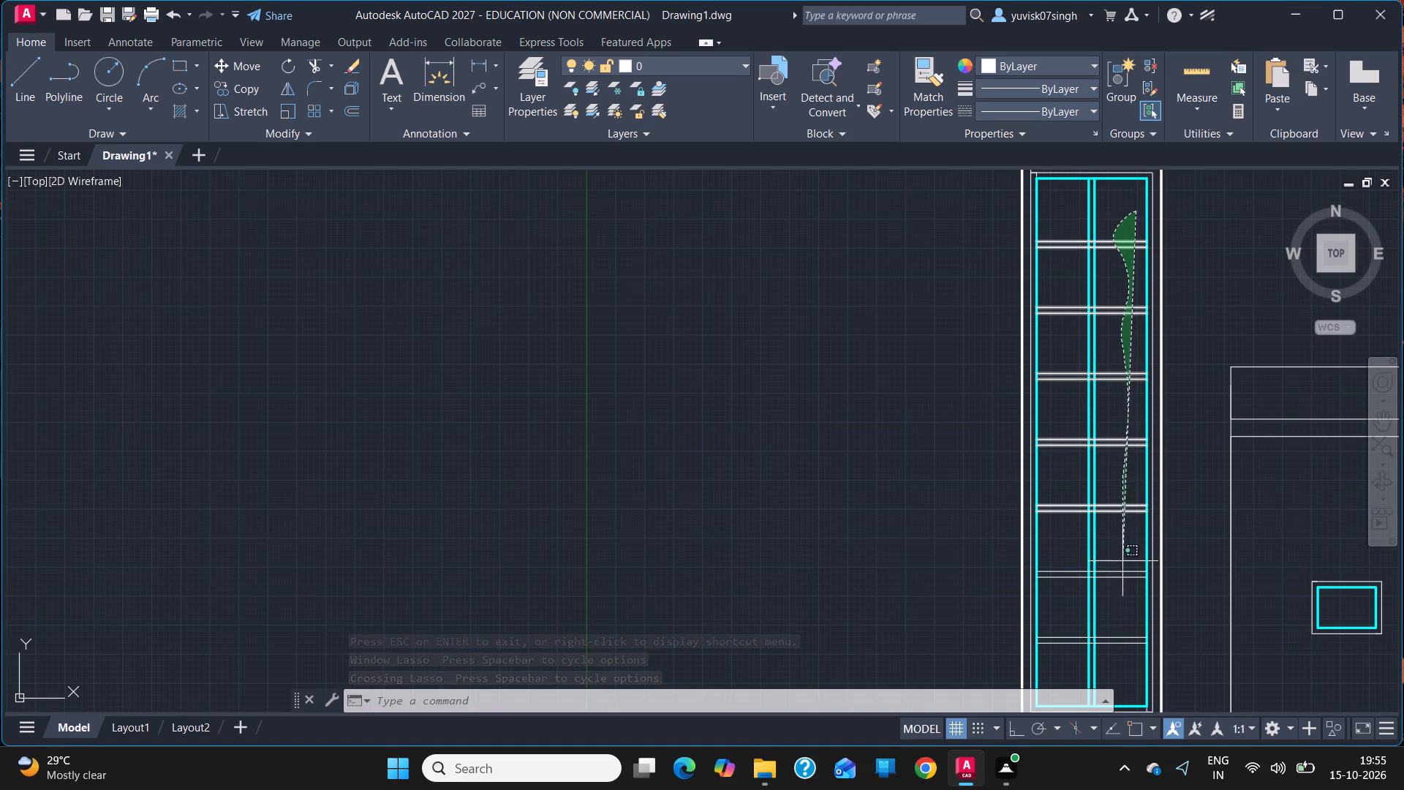
drag(1122, 564, 1122, 674)
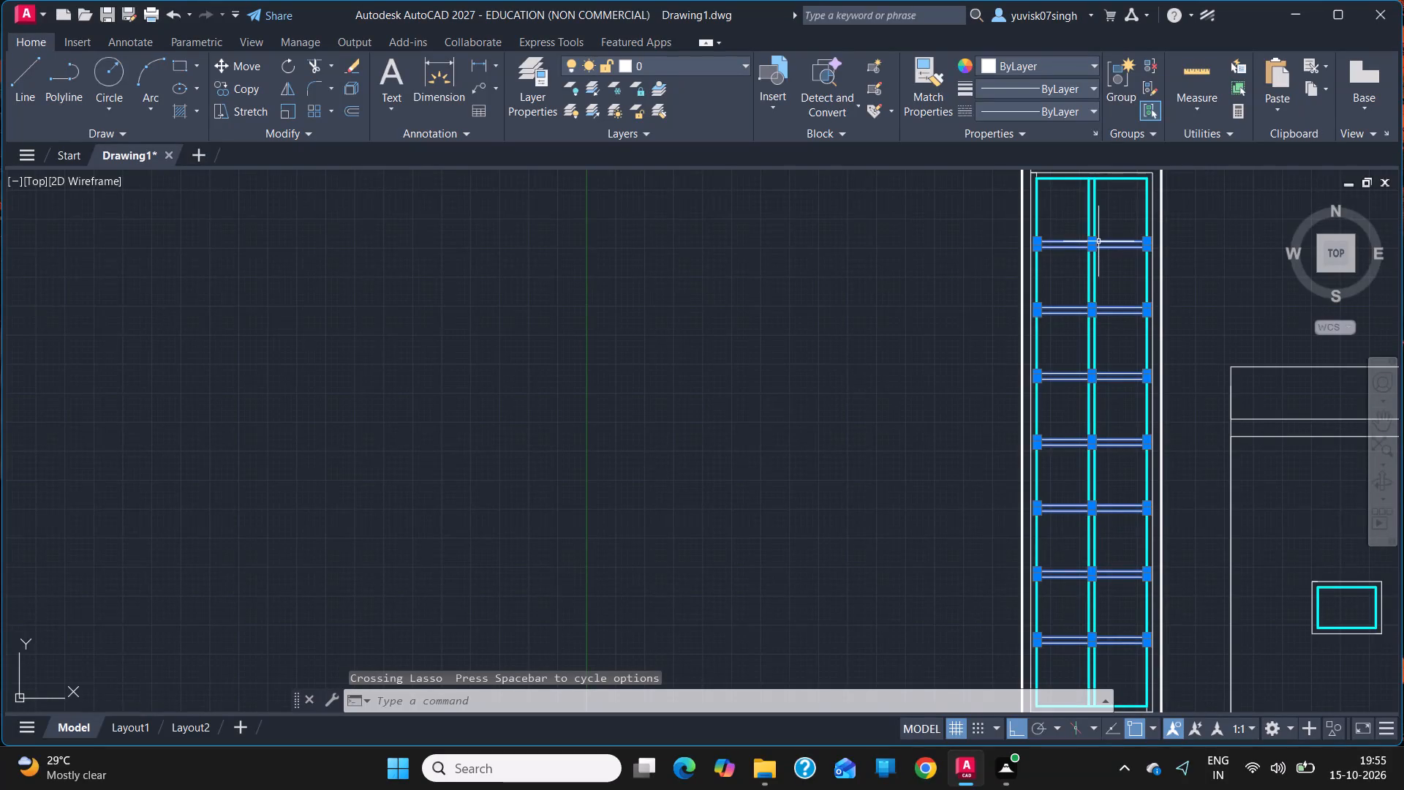
click(1067, 59)
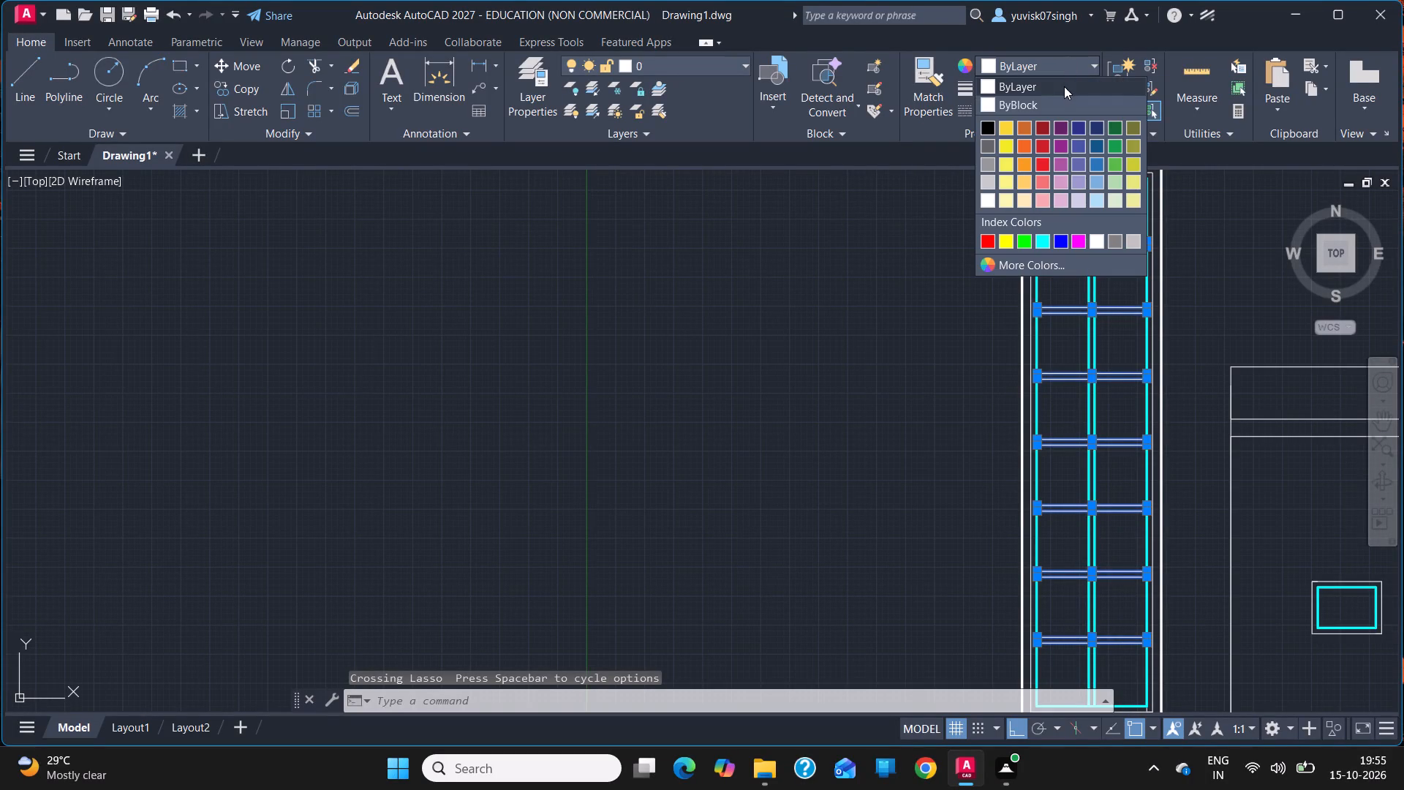
click(1041, 237)
click(1022, 88)
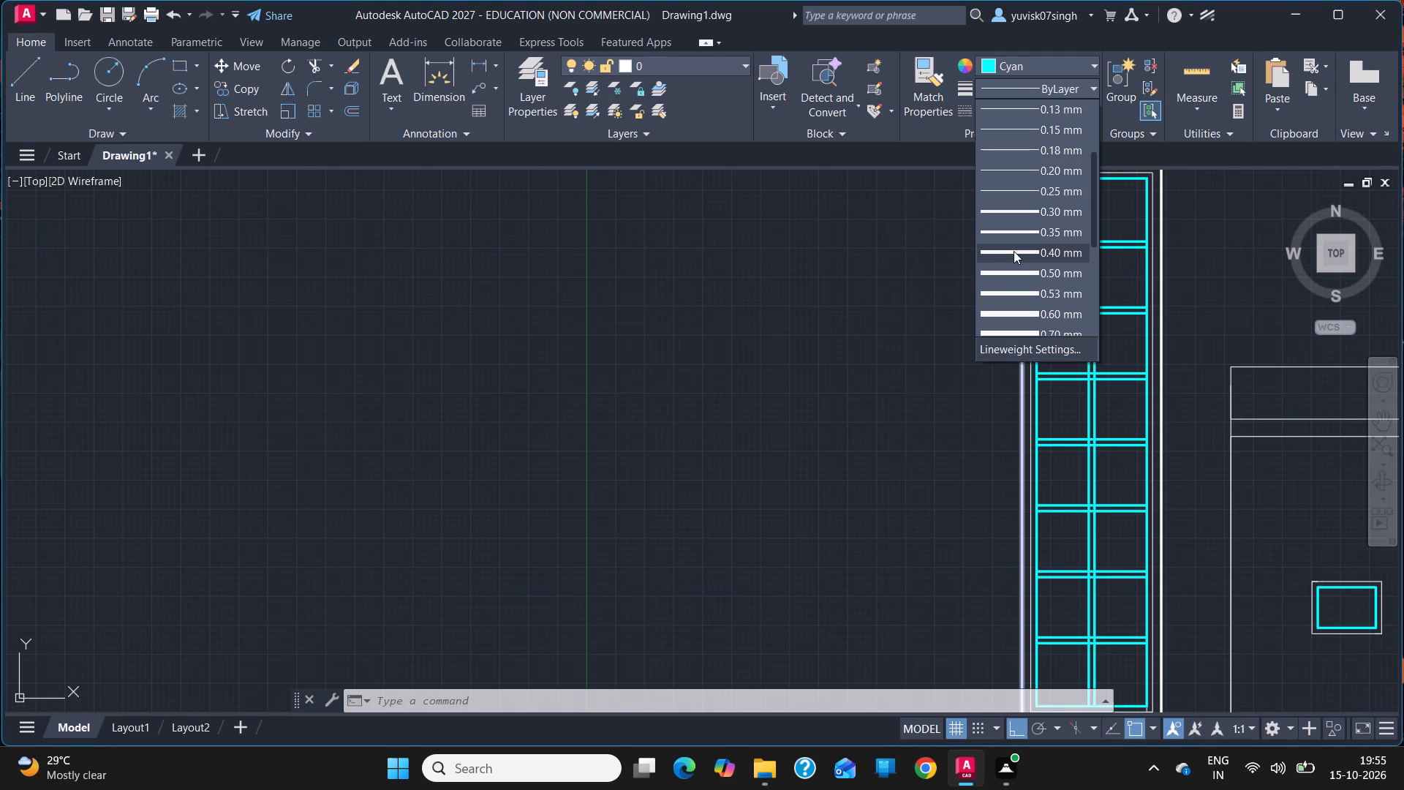
click(1011, 212)
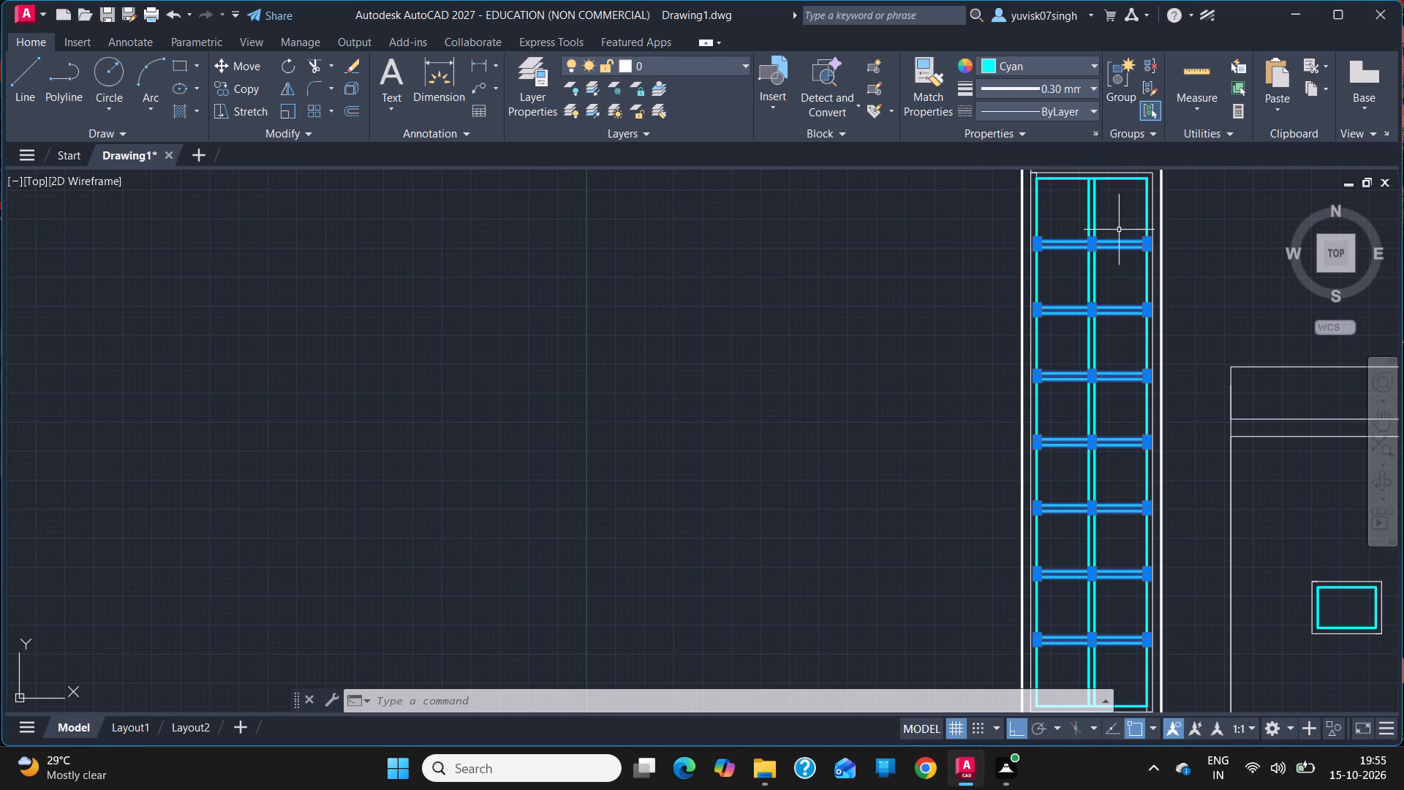
key(Escape)
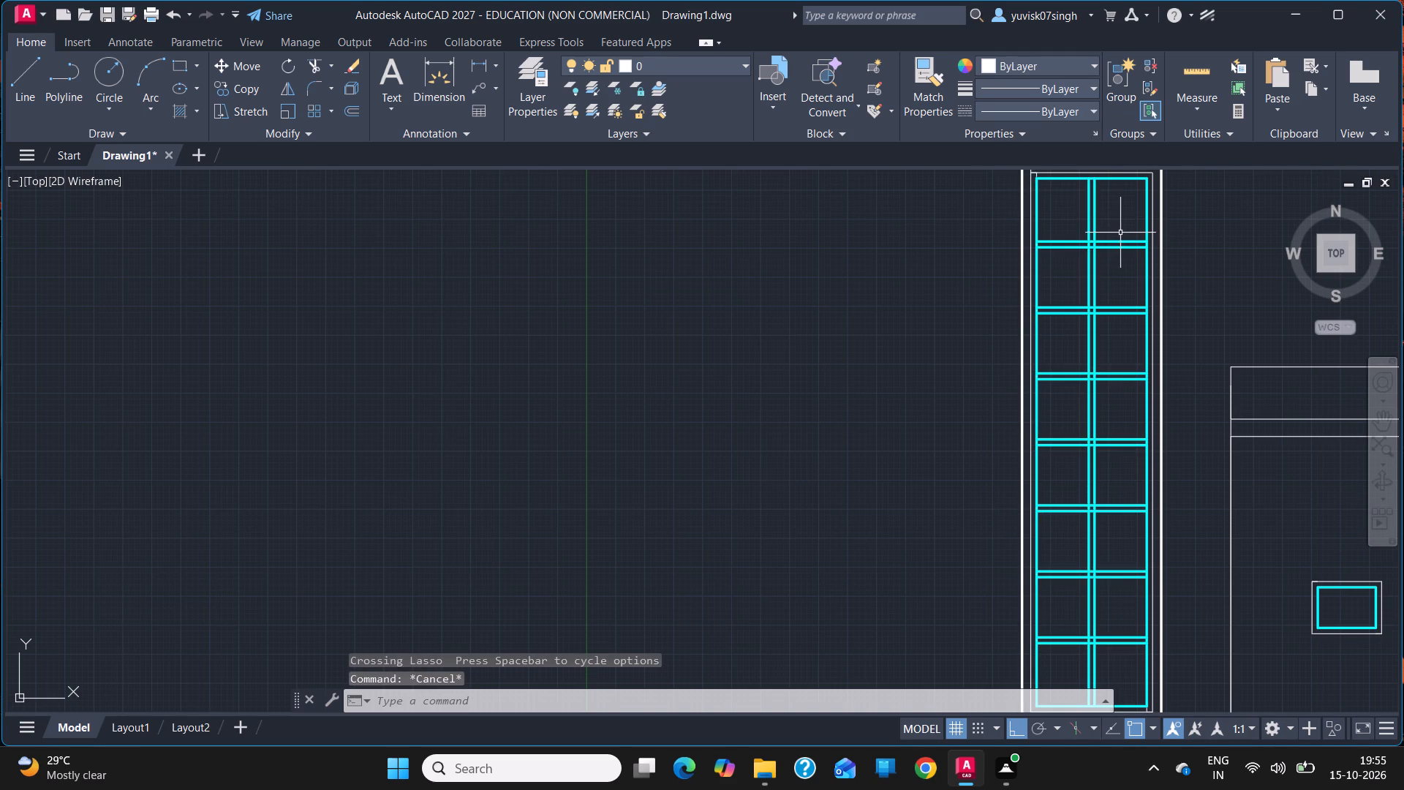
Trim the overlapping line segments where the vertical mullion crosses the first, second and third dividers from the top, leaving open junctions.
ctrl+scroll(1111, 236, up, 2)
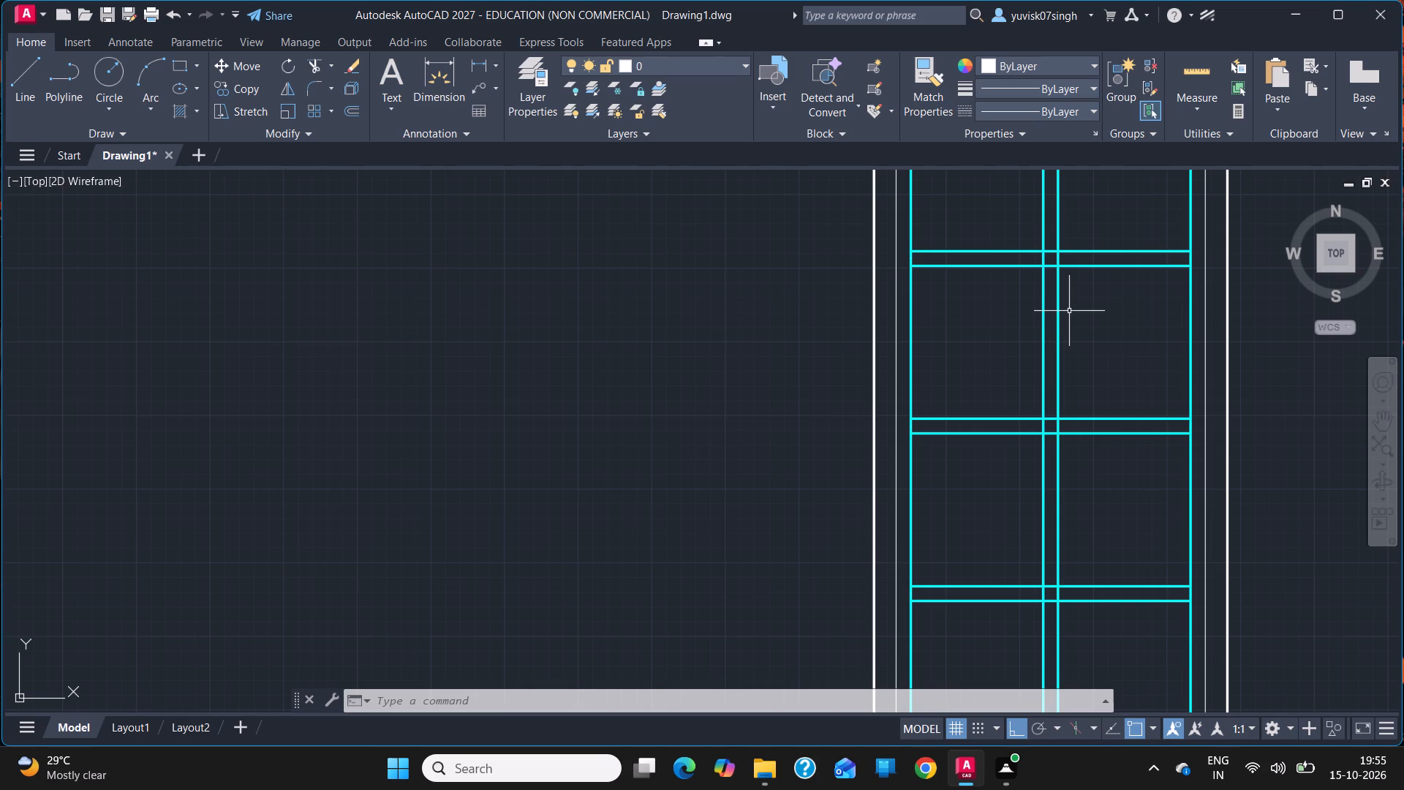
text(trim)
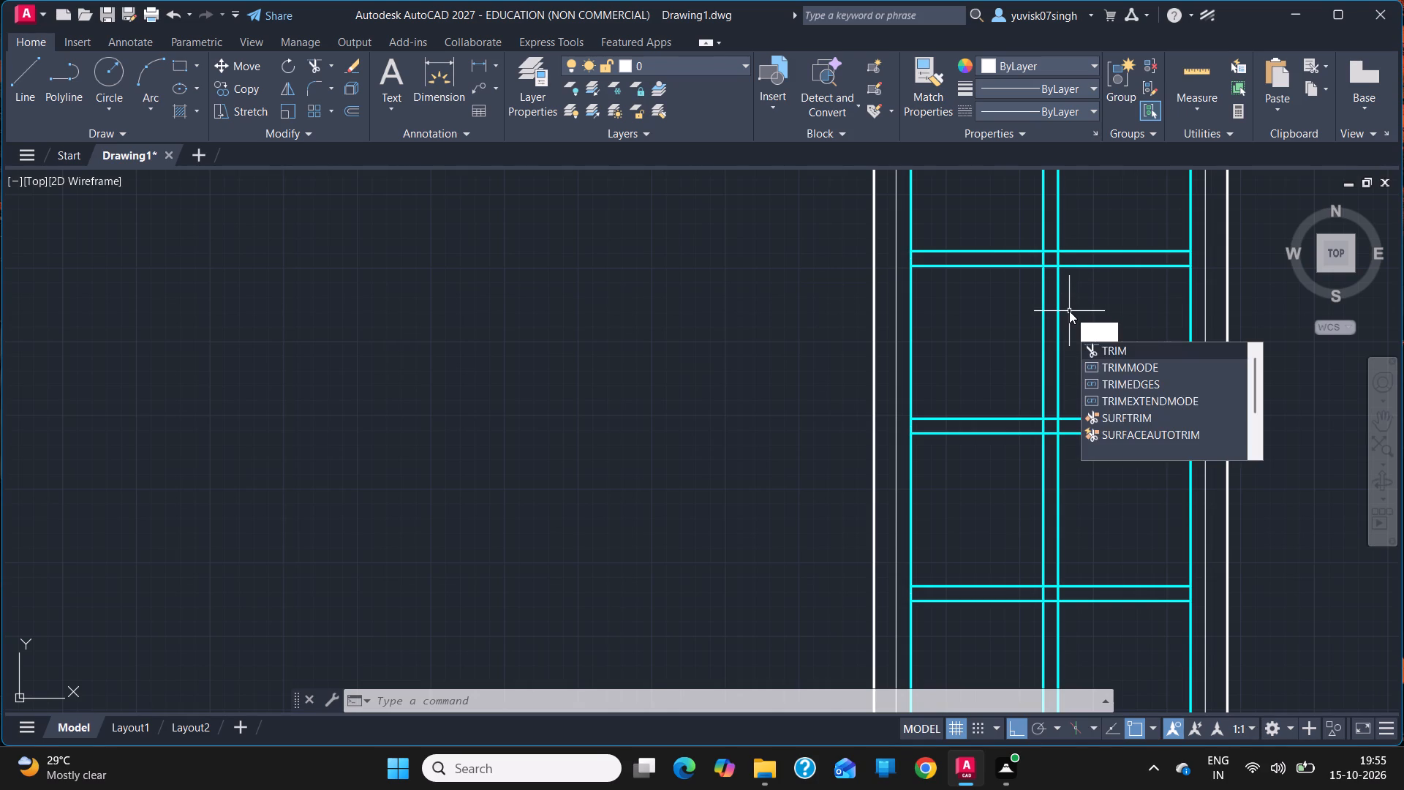
key(Return)
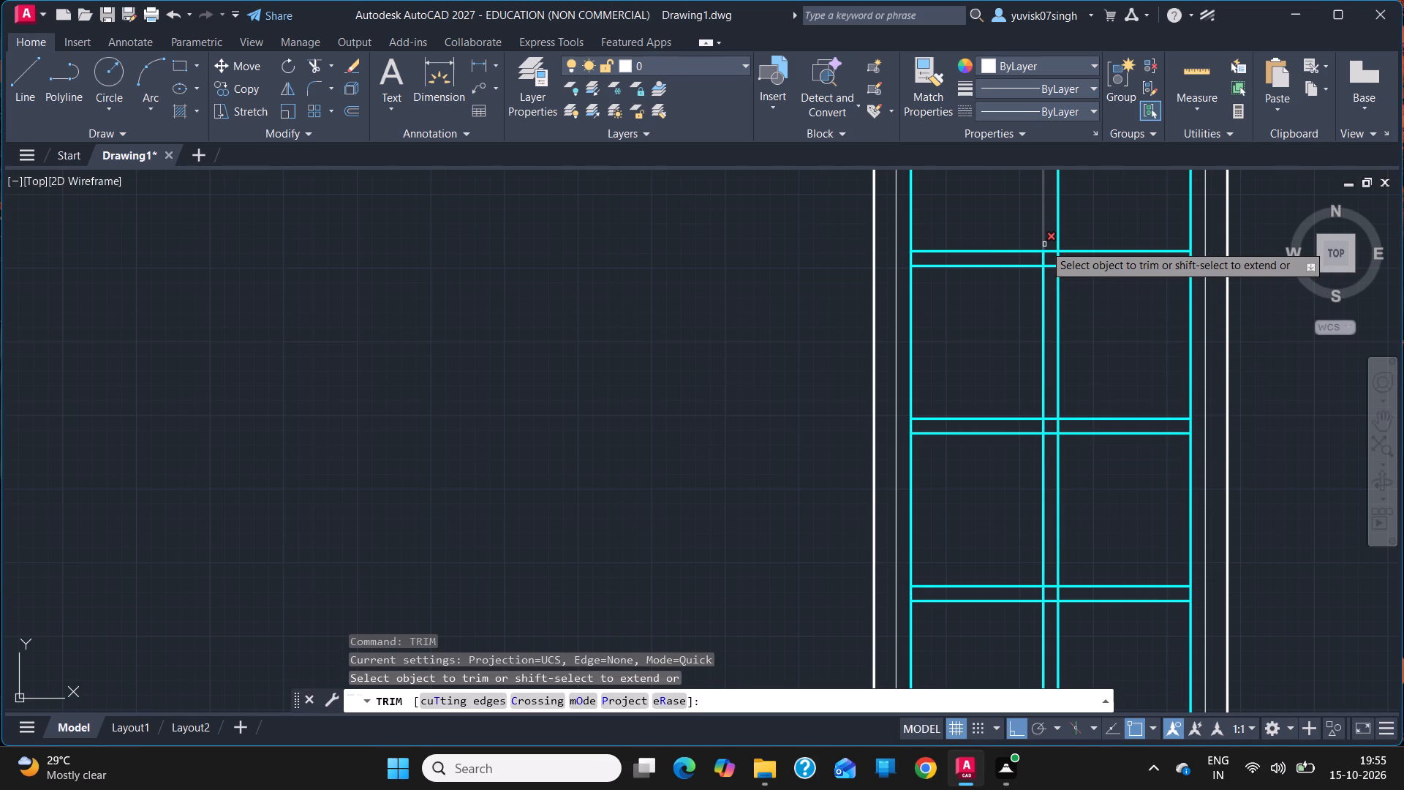
drag(1054, 247, 1053, 272)
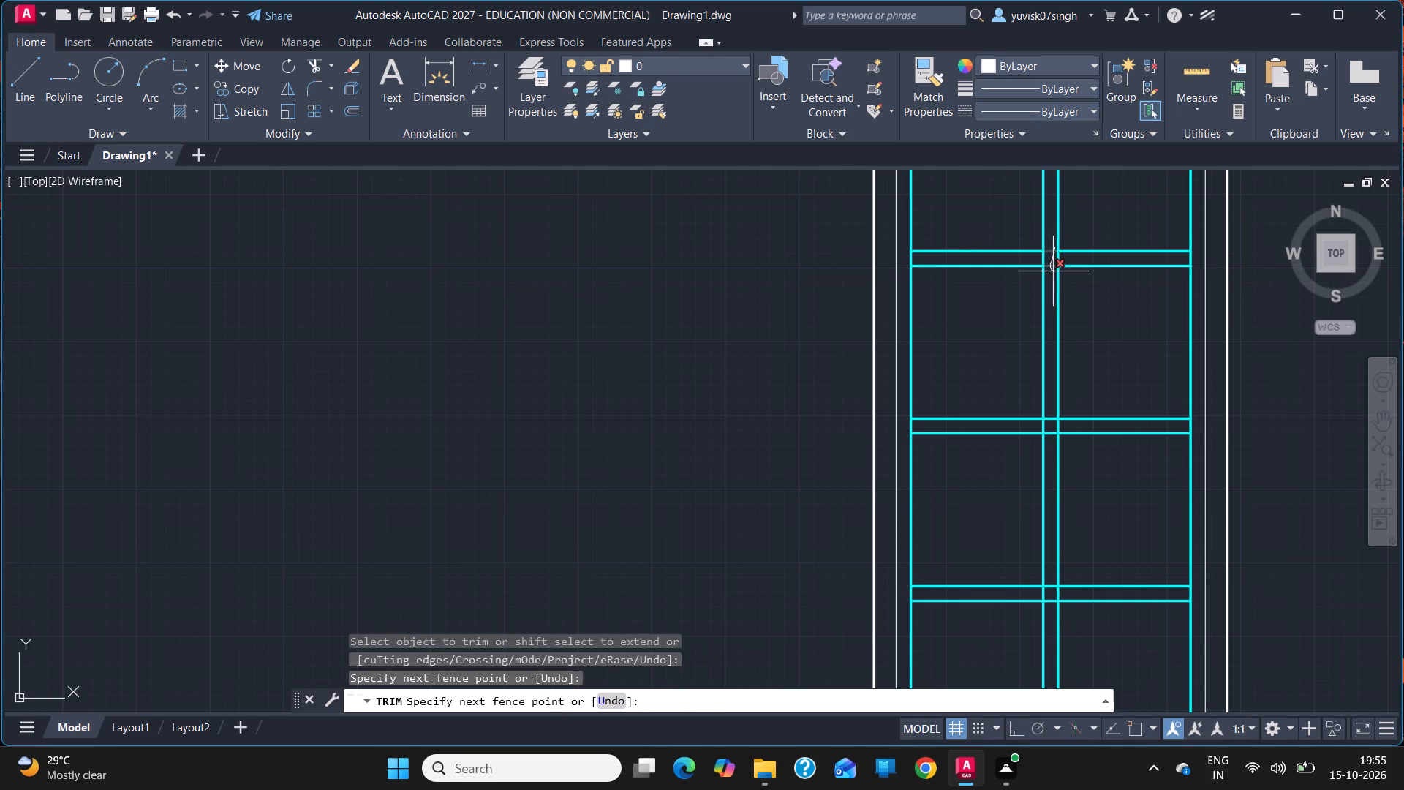
drag(1053, 272, 1053, 275)
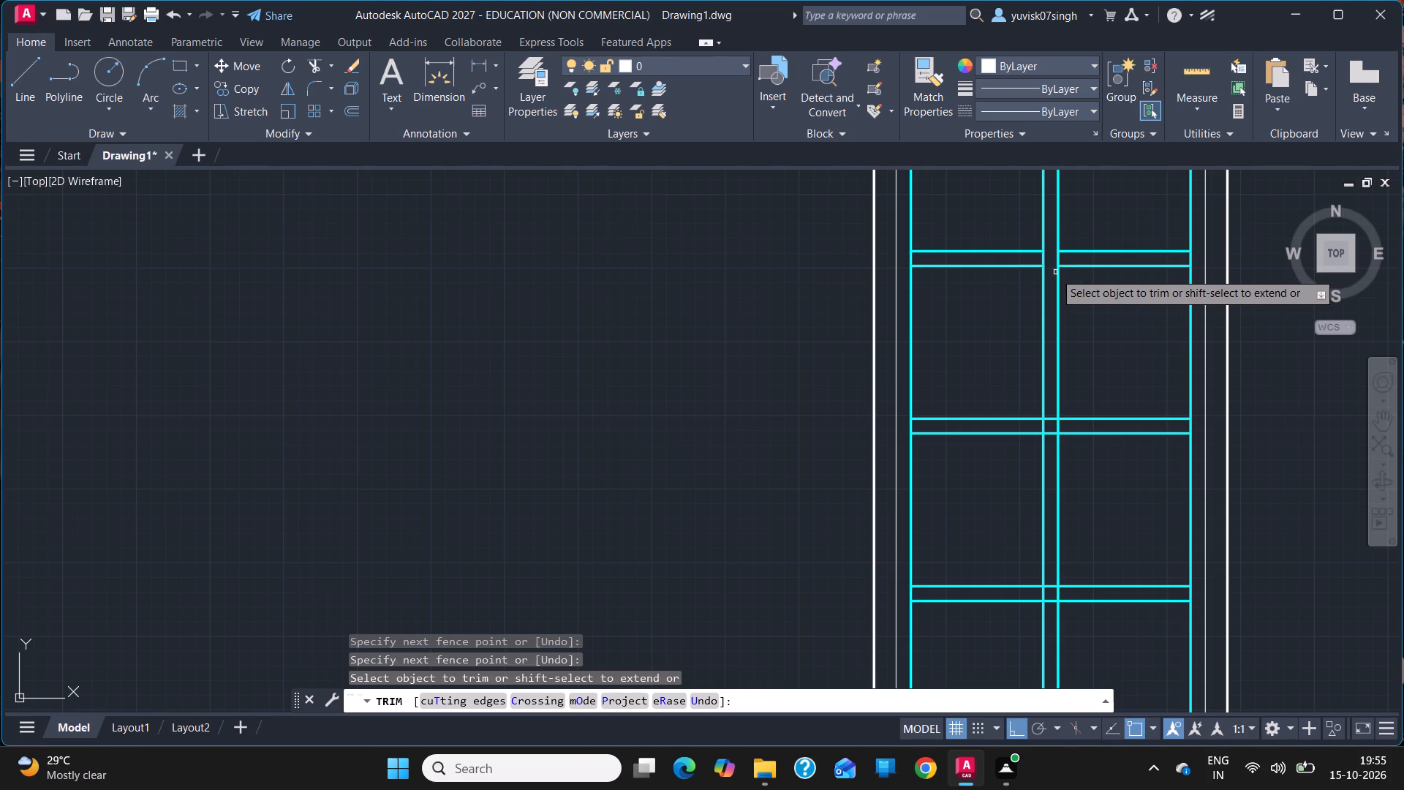
click(1043, 259)
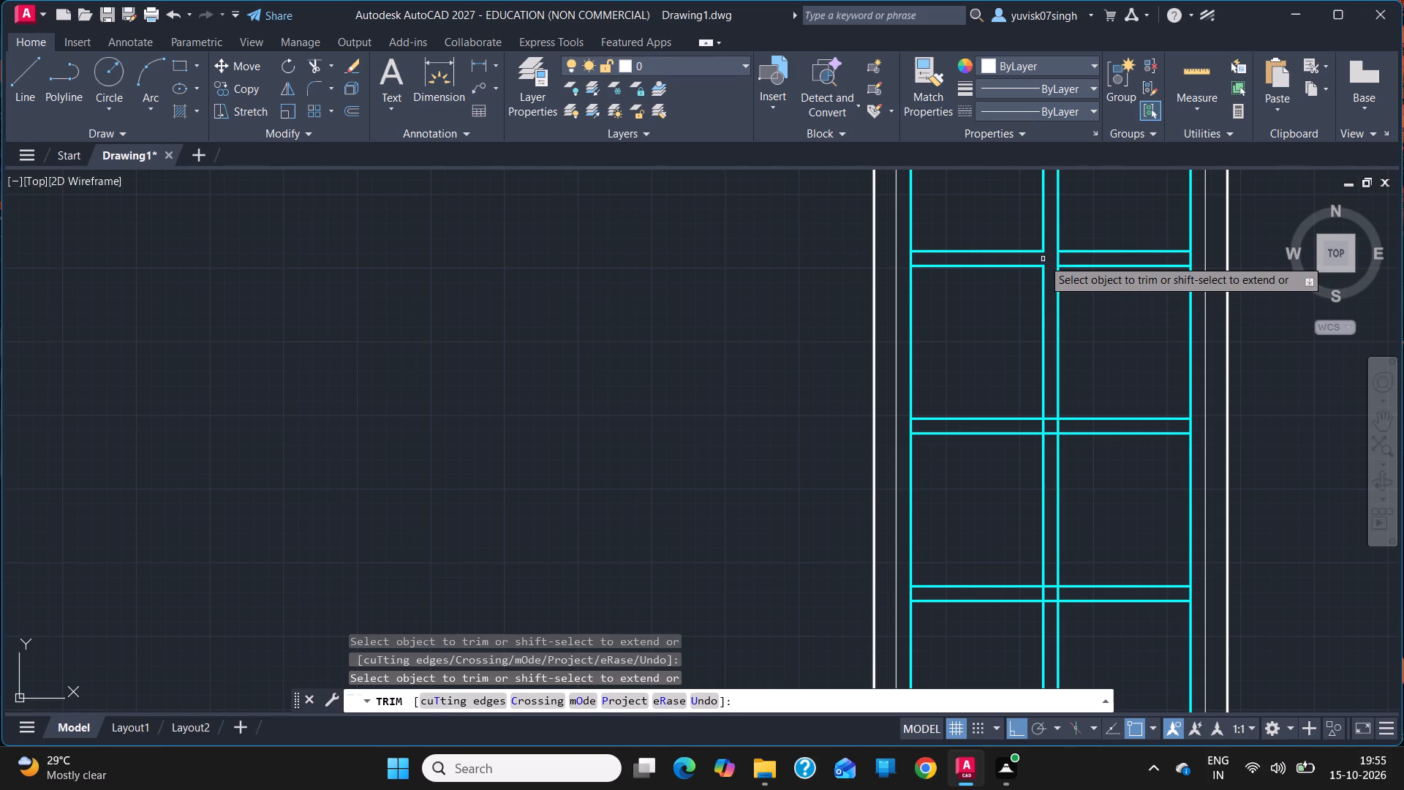
click(1060, 262)
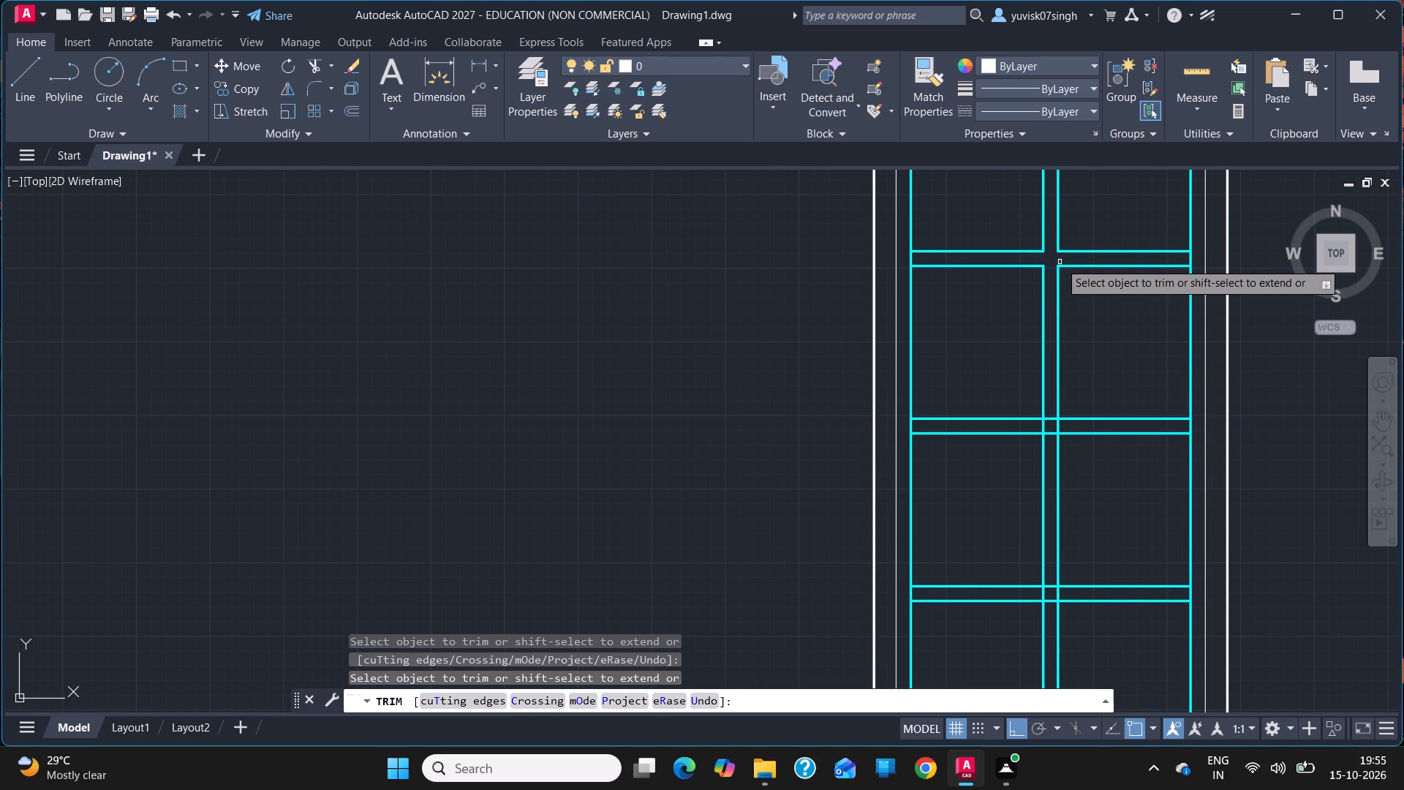
drag(1050, 415, 1051, 438)
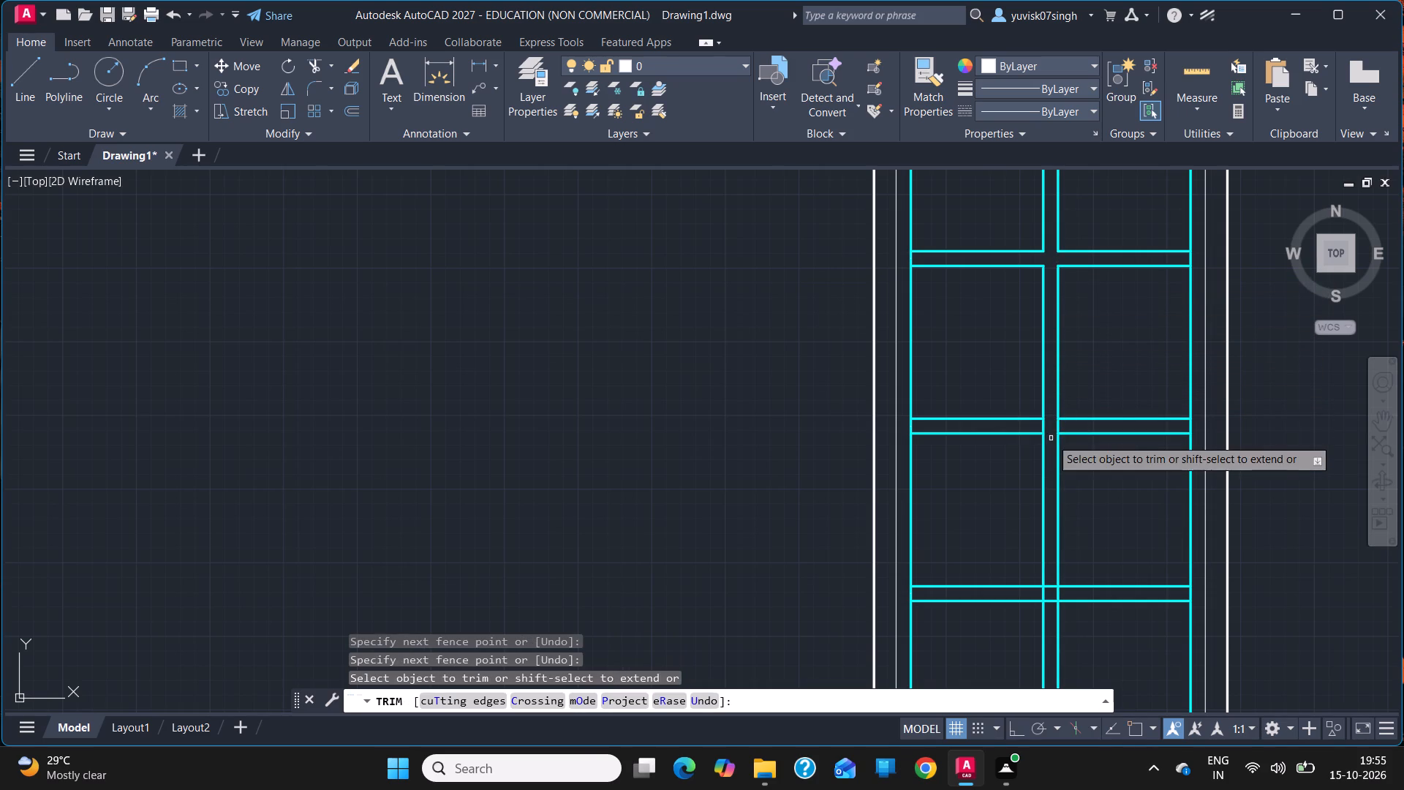
drag(1064, 427, 1049, 427)
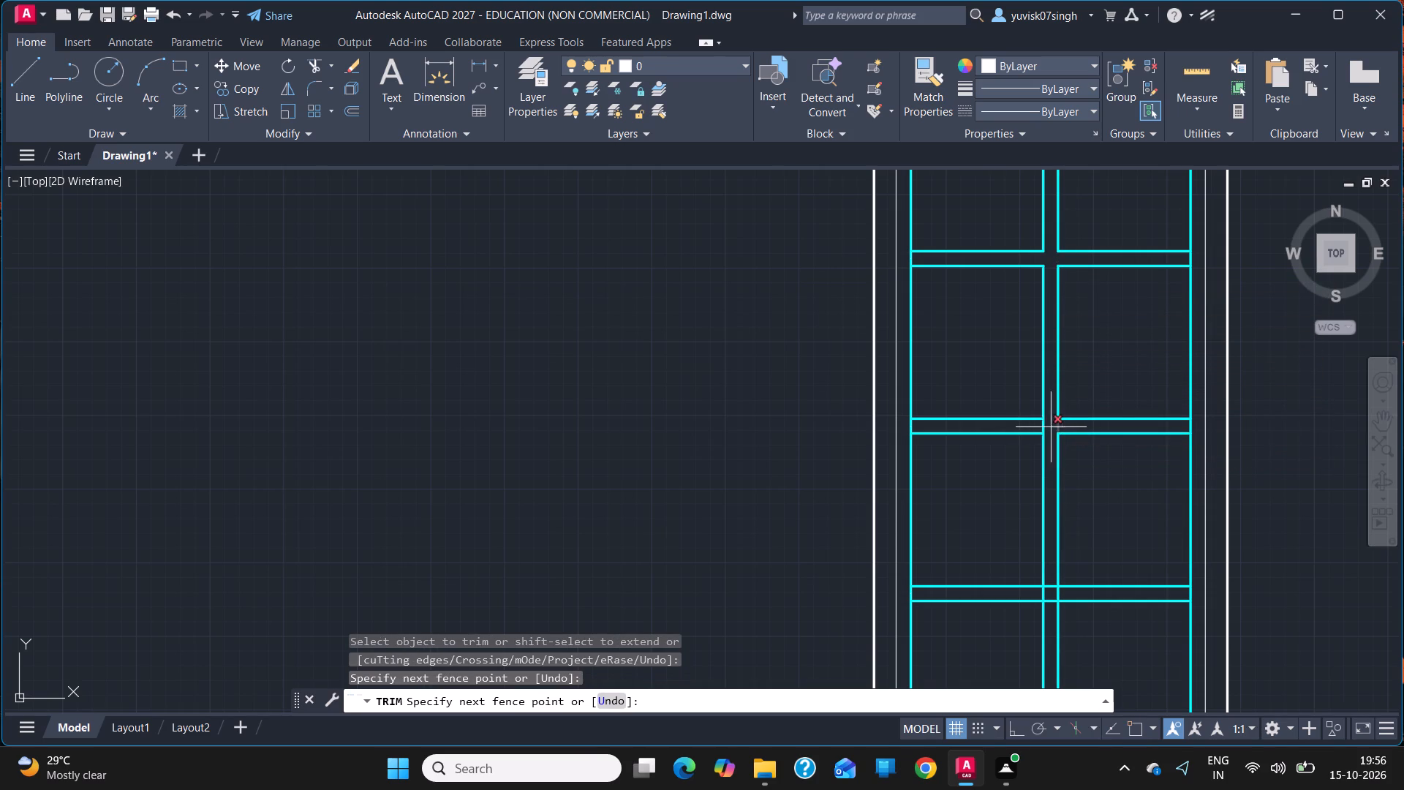
drag(1049, 427, 1038, 427)
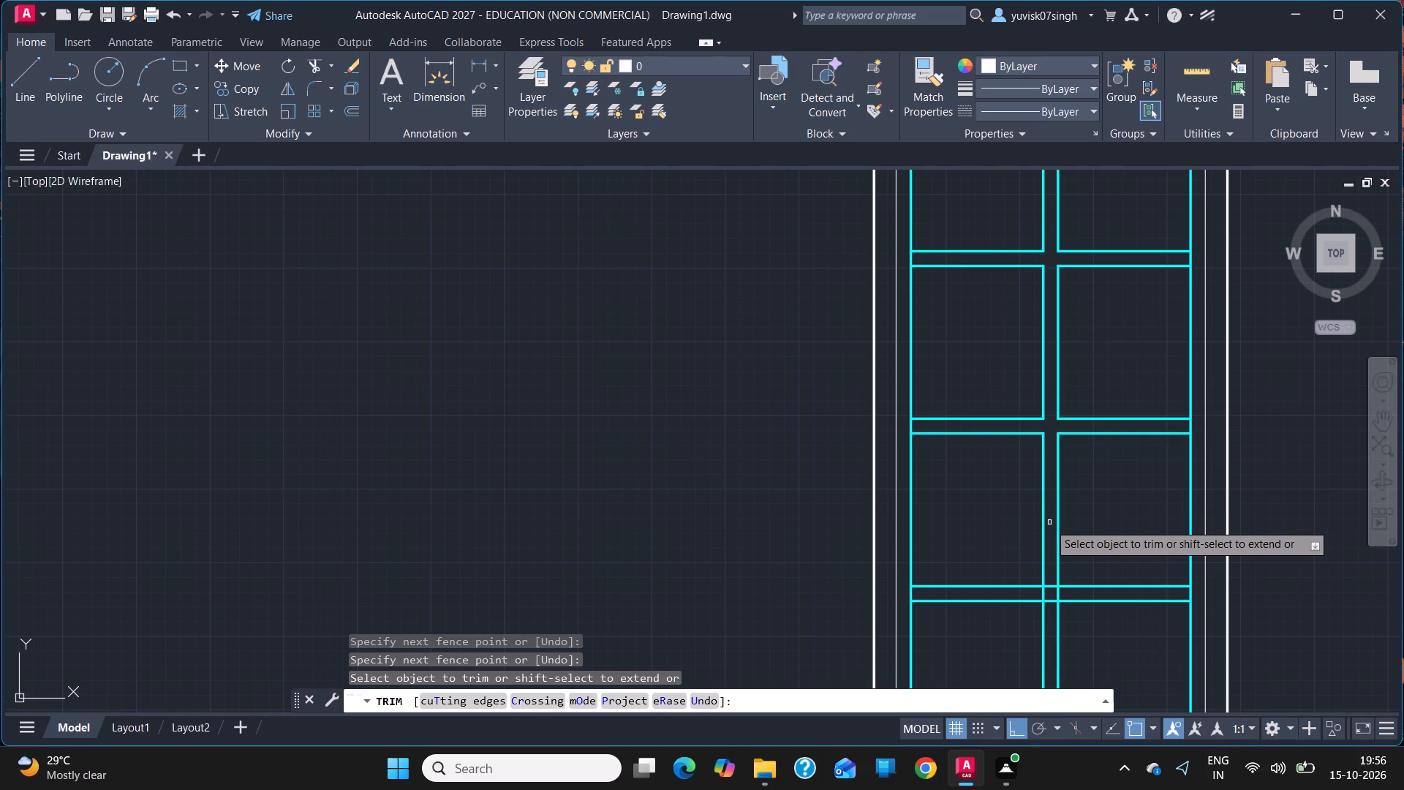
drag(1049, 524, 1052, 576)
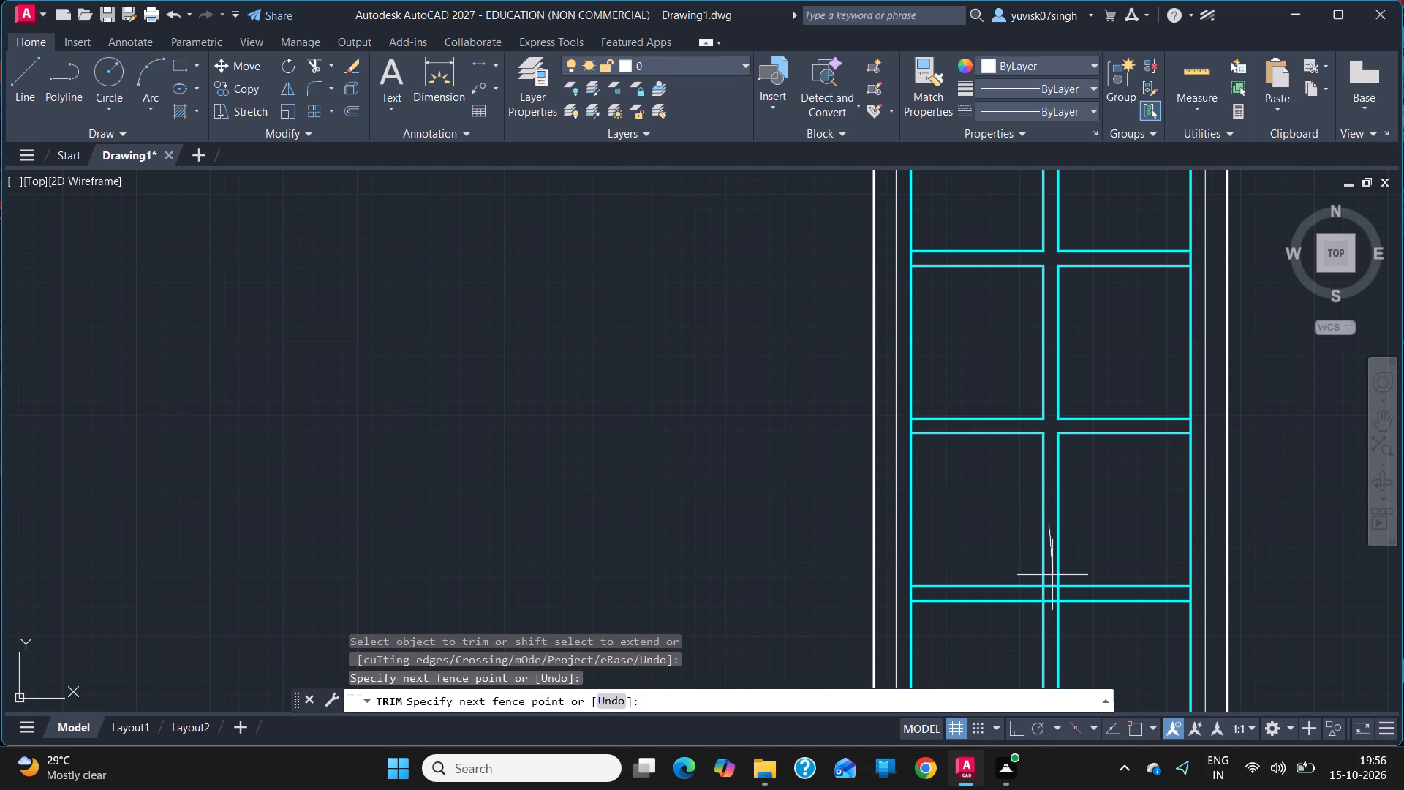
drag(1052, 576, 1052, 602)
drag(1052, 602, 1052, 604)
drag(1065, 595, 1037, 595)
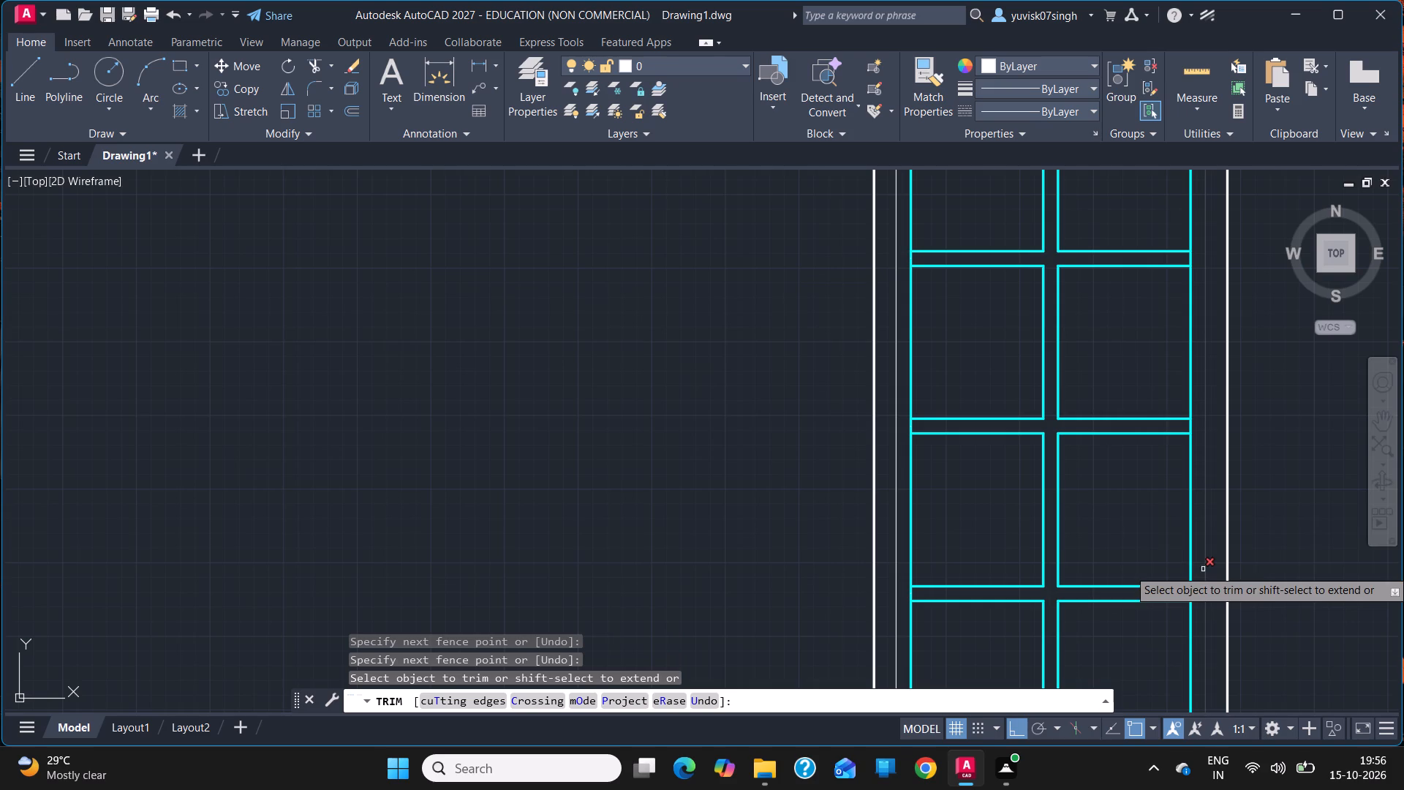
Trim the overlapping line segments where the vertical mullion crosses the fourth divider from the top in the tall frame, leaving an open junction.
click(1386, 430)
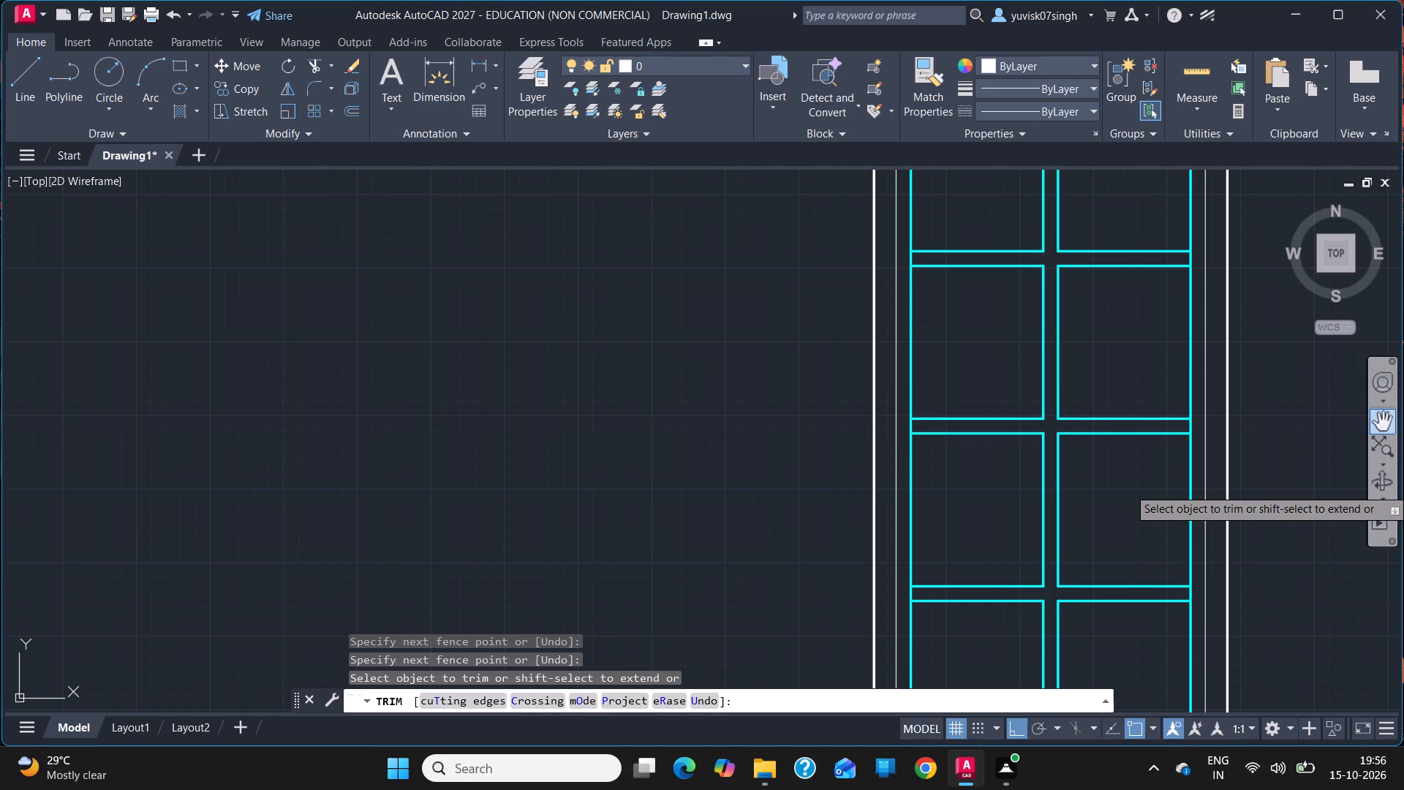
drag(1256, 508, 1119, 514)
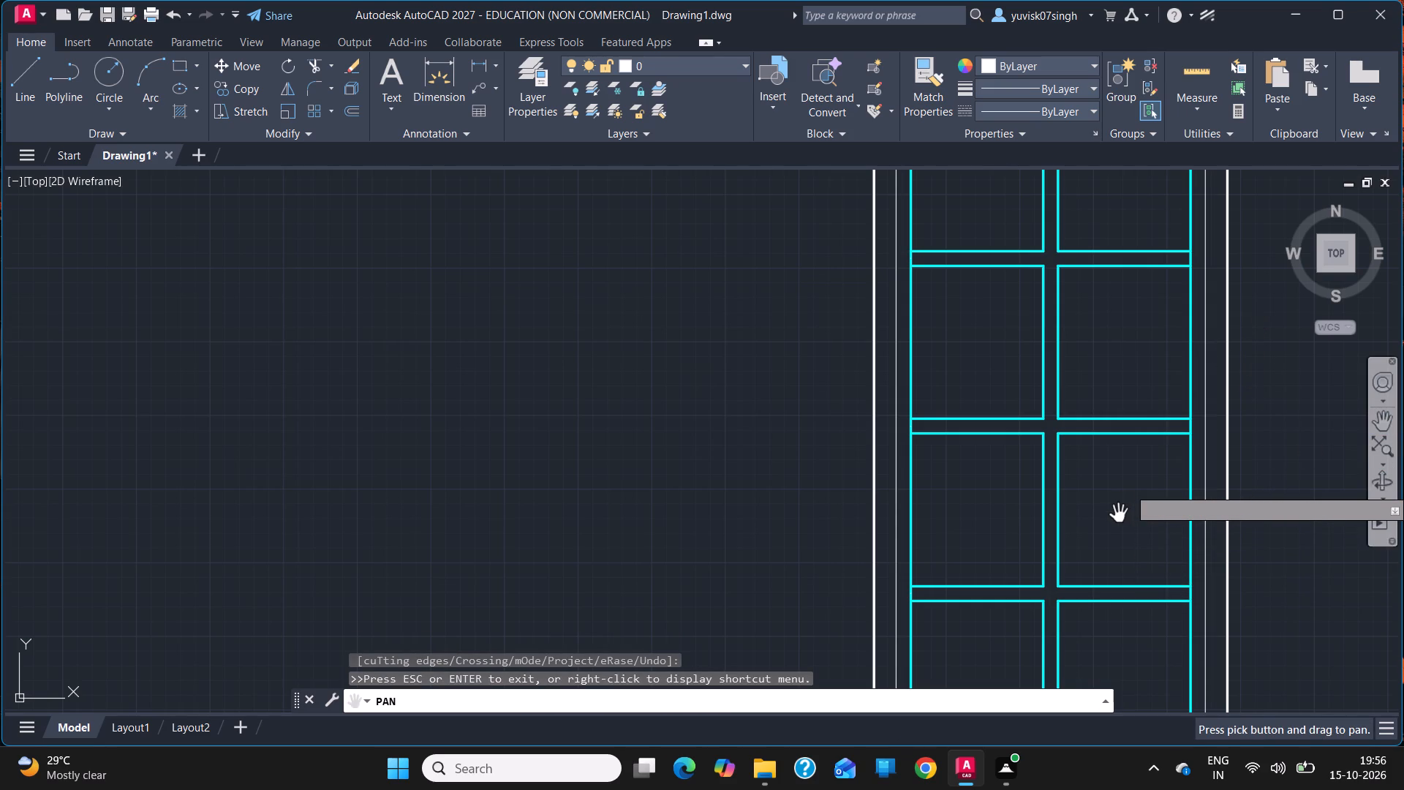
scroll(1119, 514, left, 1)
scroll(1119, 514, right, 2)
ctrl+scroll(1119, 514, up, 1)
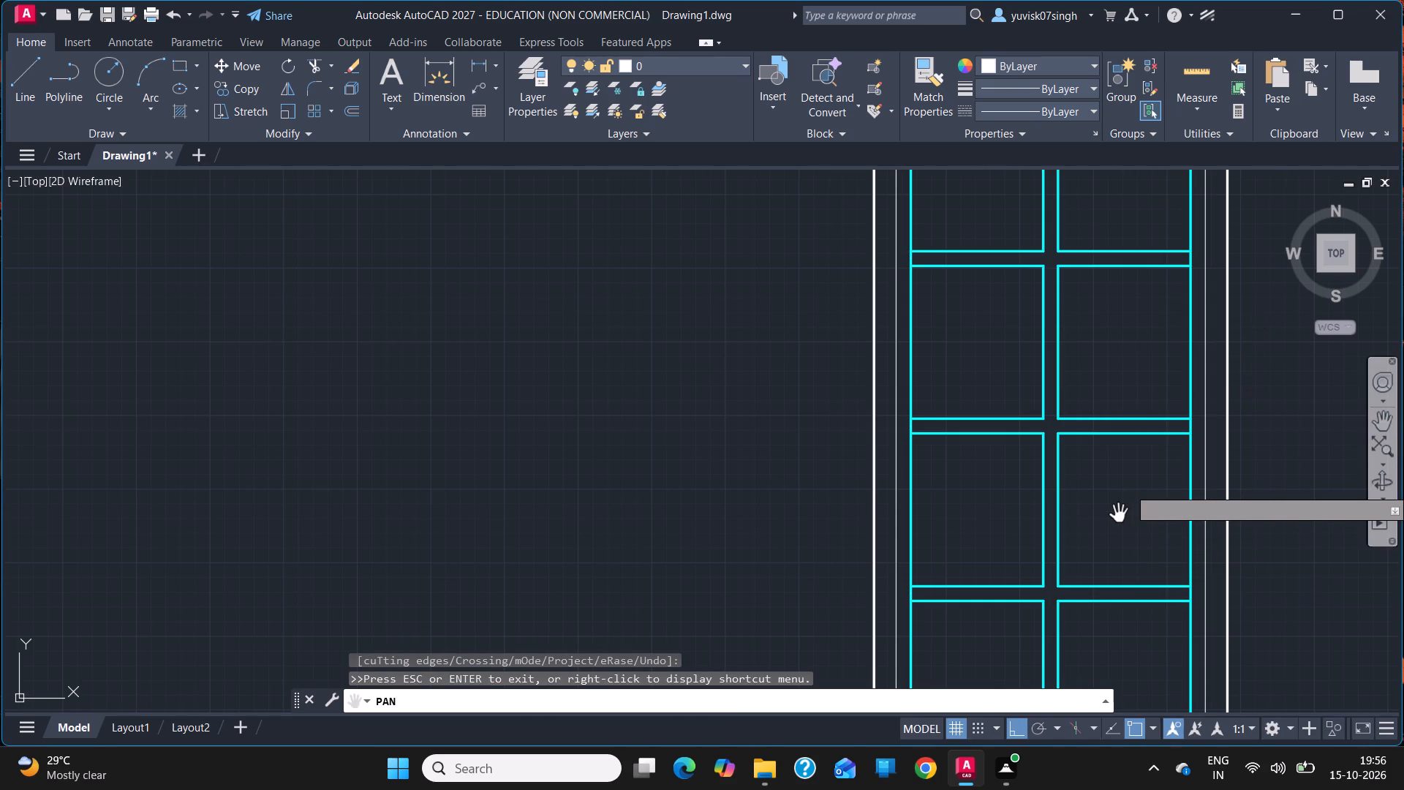
drag(1119, 514, 1100, 347)
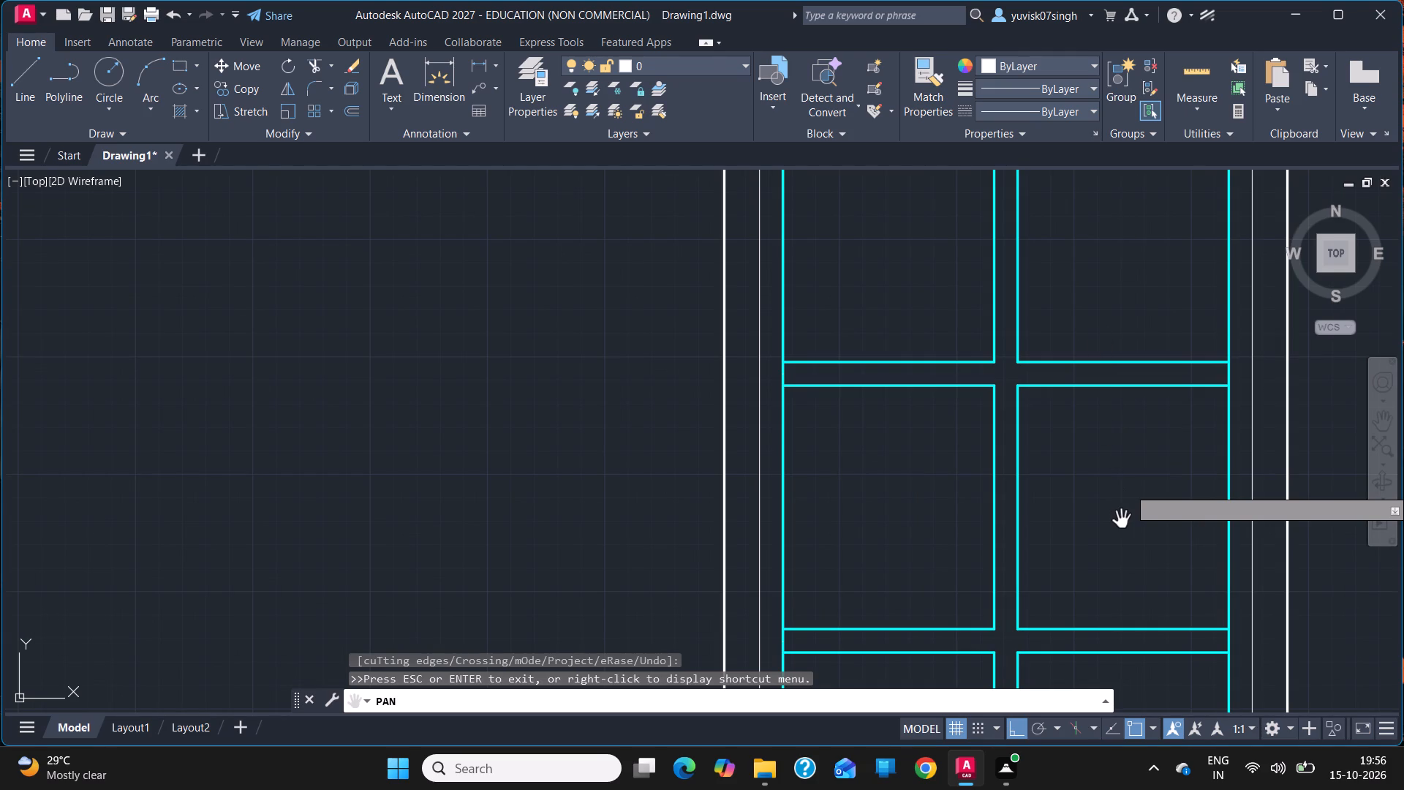
ctrl+scroll(1122, 520, down, 3)
drag(1122, 520, 1046, 308)
drag(1054, 381, 1040, 321)
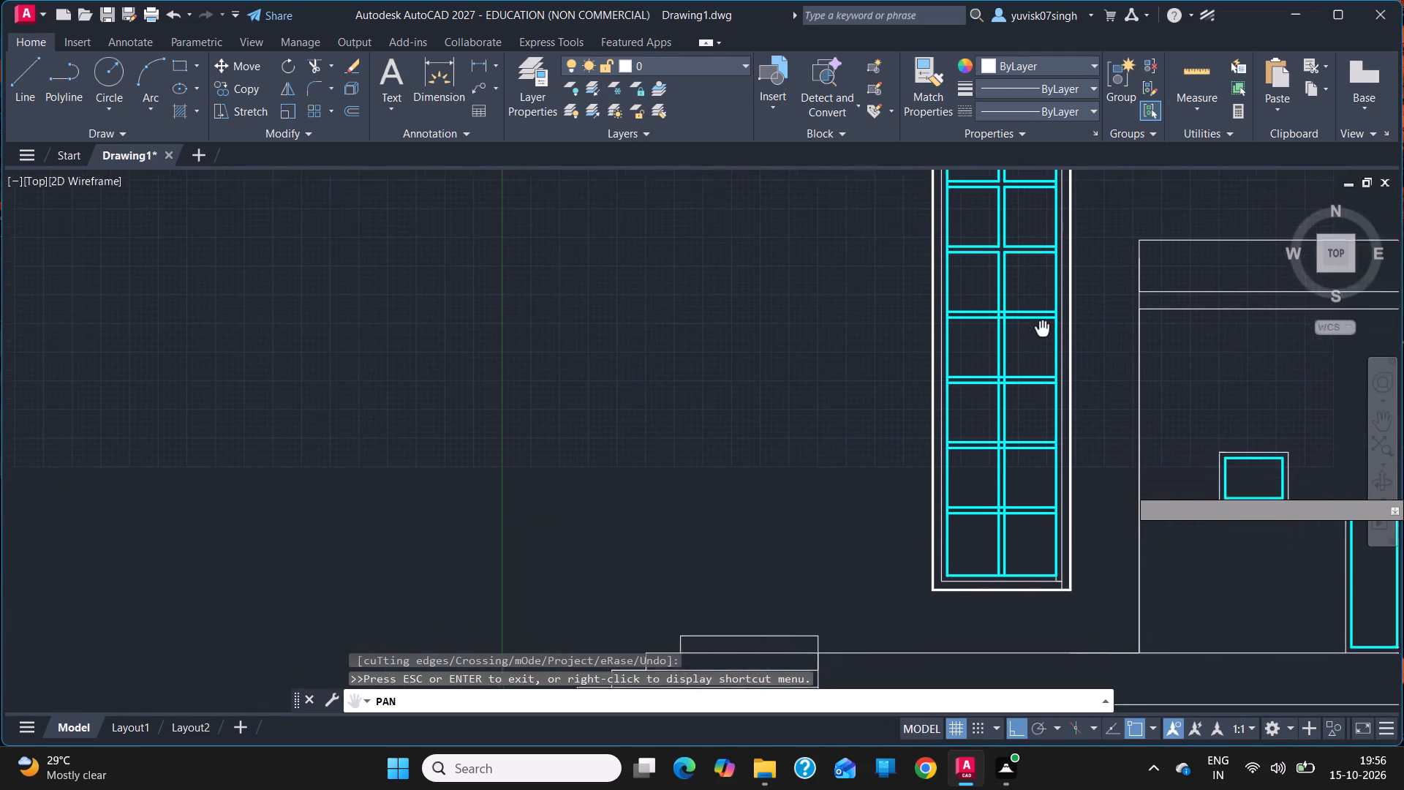
drag(1040, 321, 1035, 313)
scroll(1035, 313, up, 1)
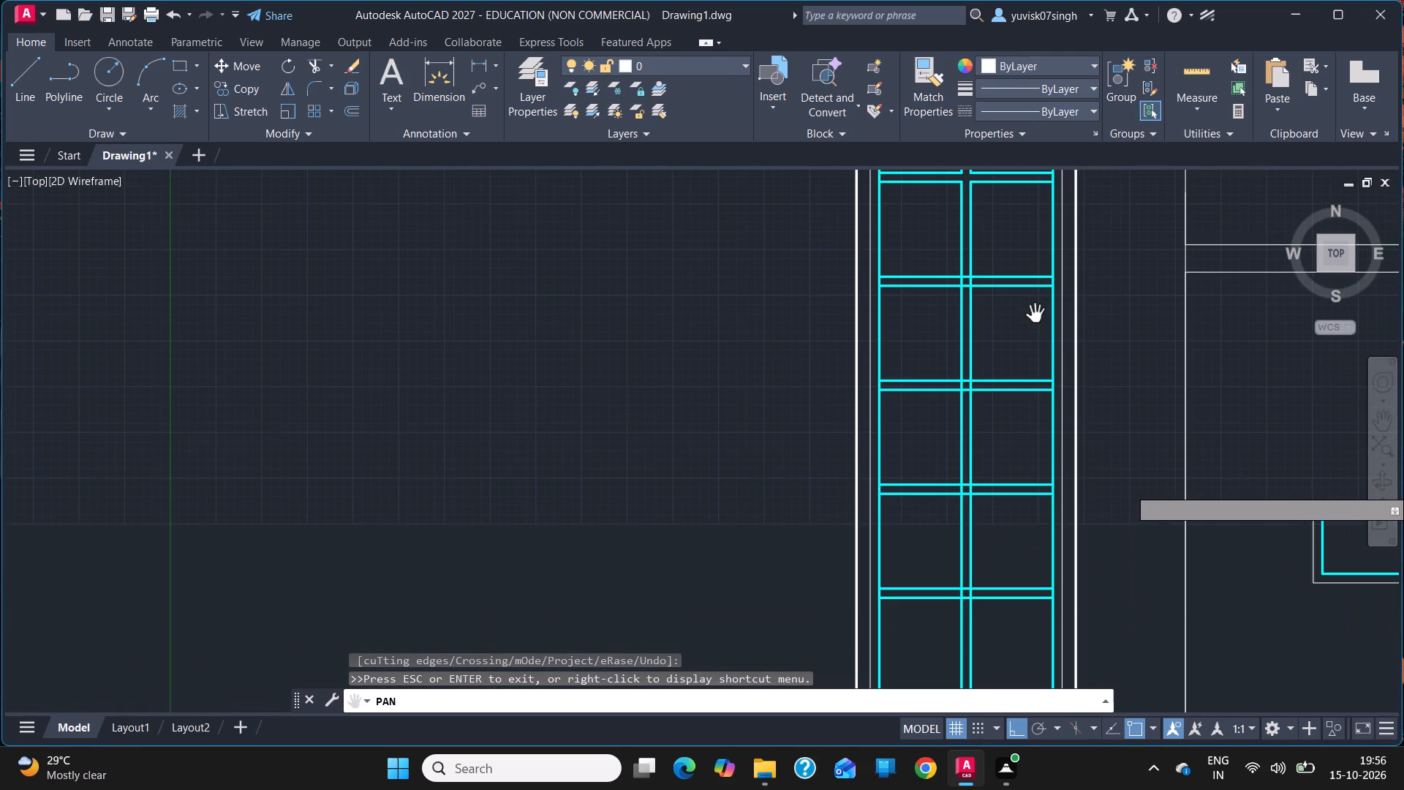
key(Tab)
ctrl+scroll(1035, 313, up, 1)
key(Escape)
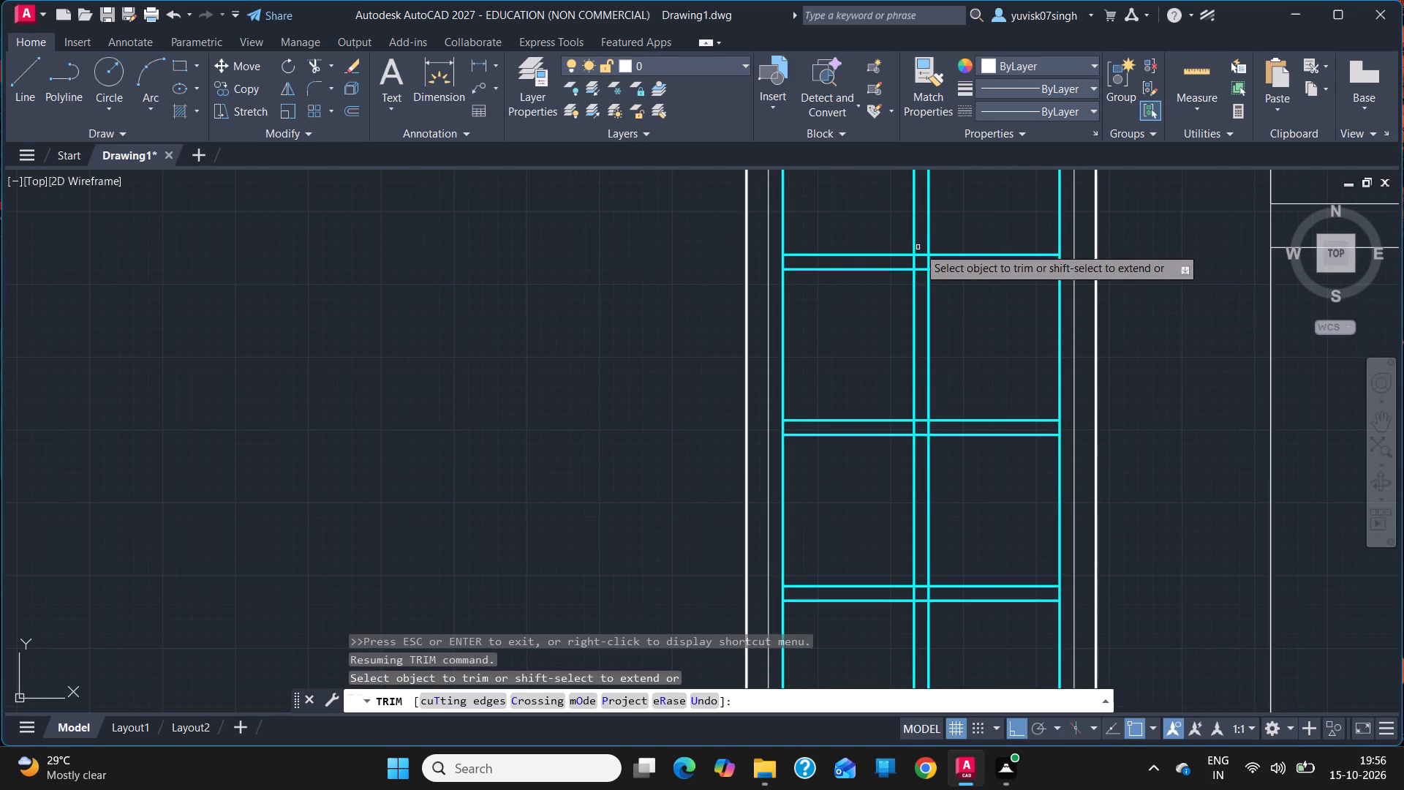
drag(920, 249, 923, 274)
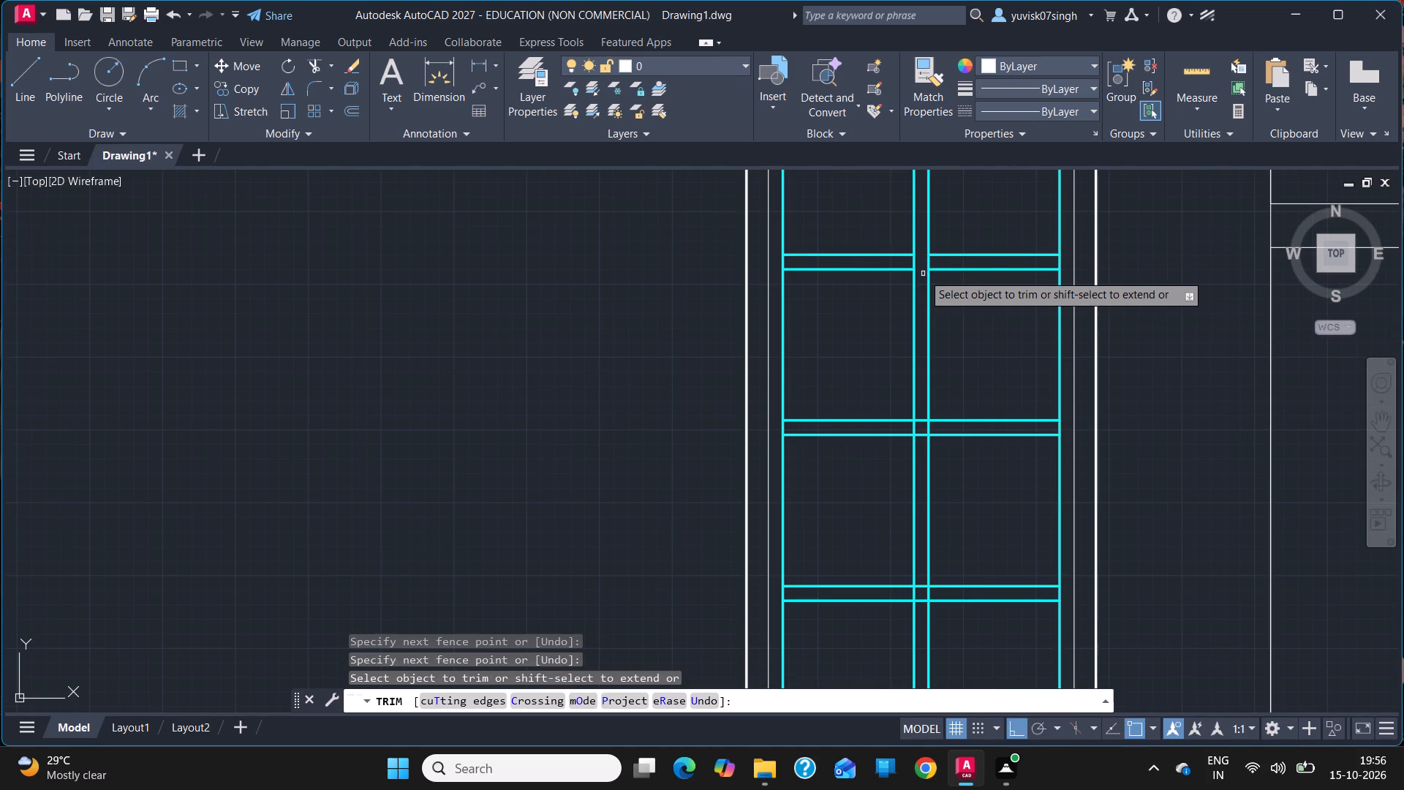
drag(937, 263, 915, 263)
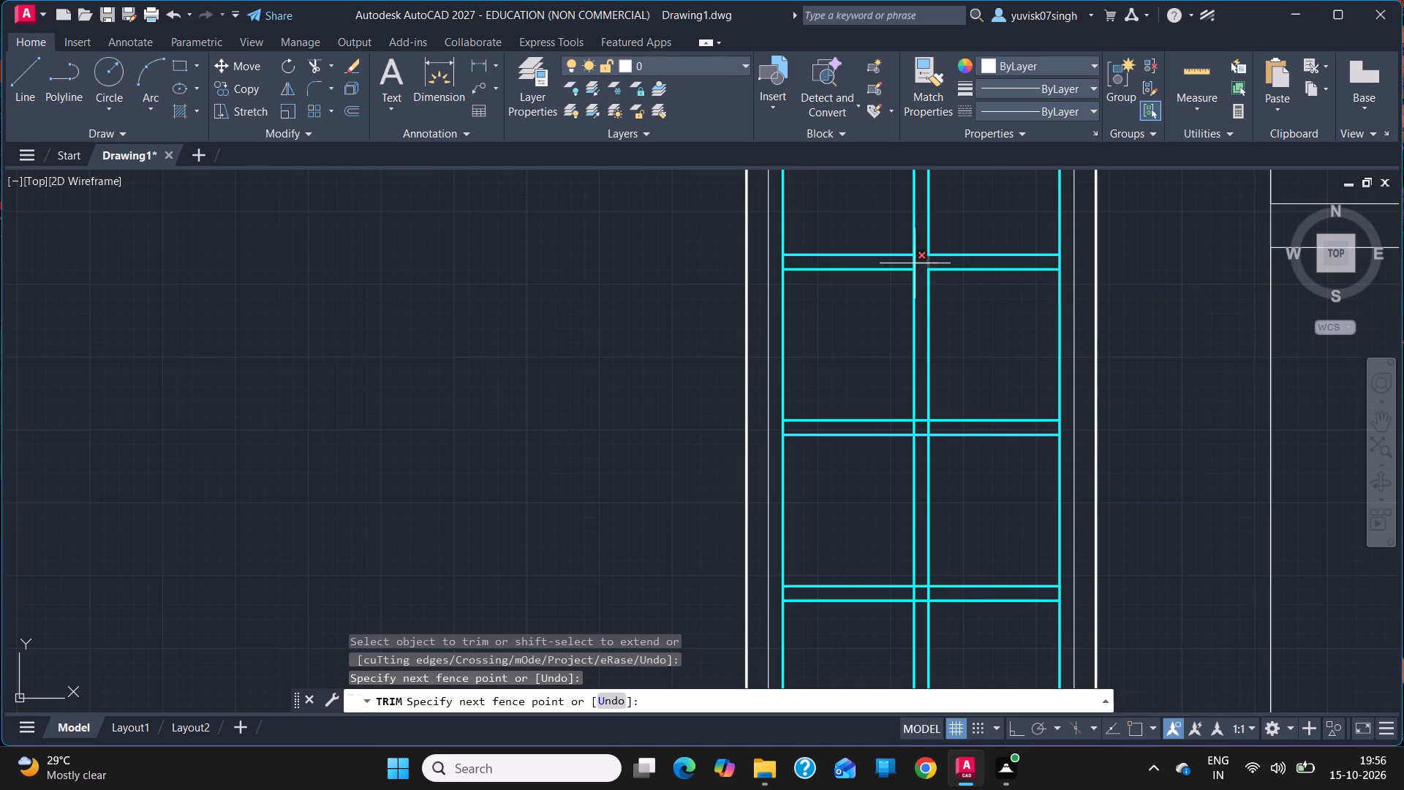
drag(915, 263, 912, 263)
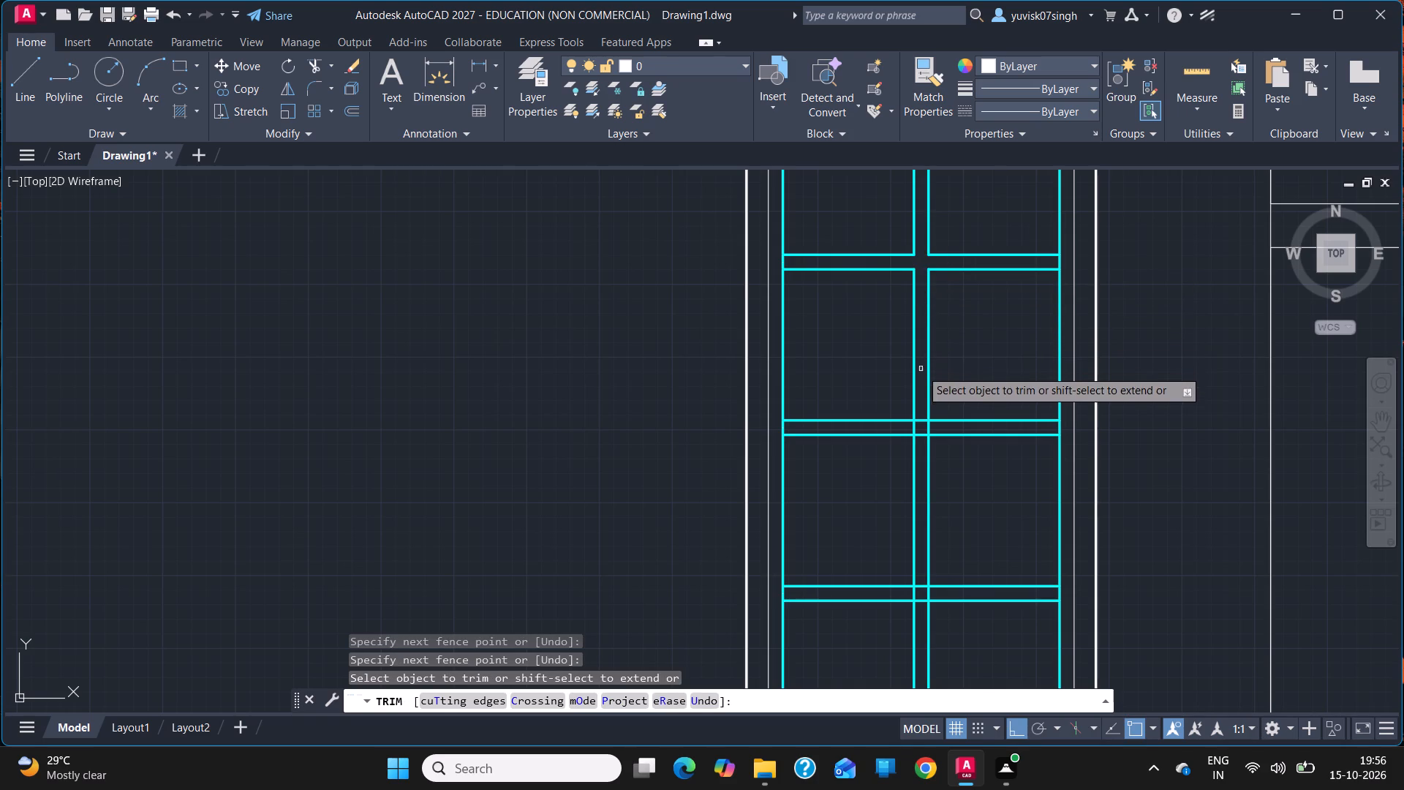
Trim the overlapping line segments where the mullion crosses the fifth and sixth dividers from the top, leaving open junctions.
drag(921, 402, 924, 438)
click(938, 432)
drag(938, 432, 910, 430)
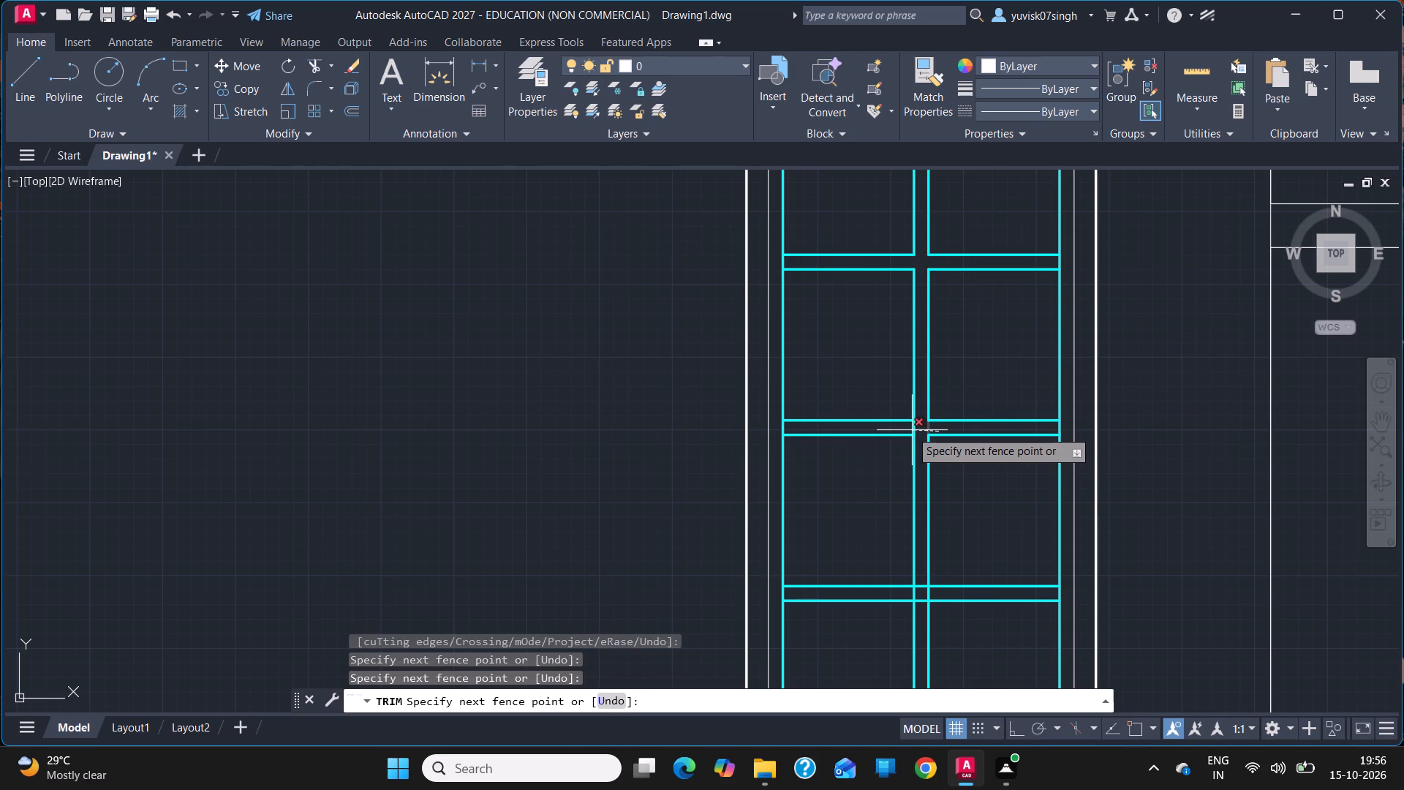
drag(910, 430, 905, 429)
click(905, 429)
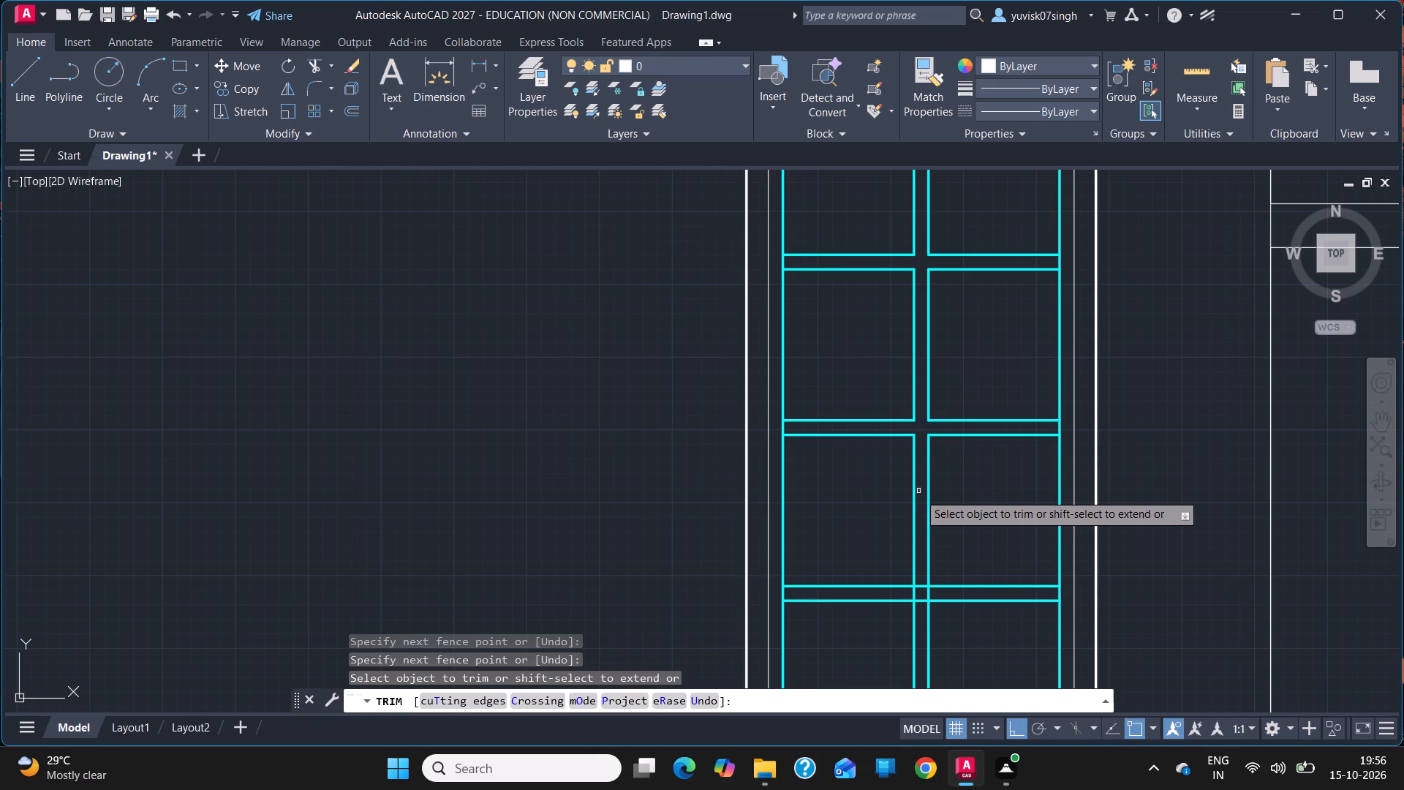
drag(921, 550, 925, 590)
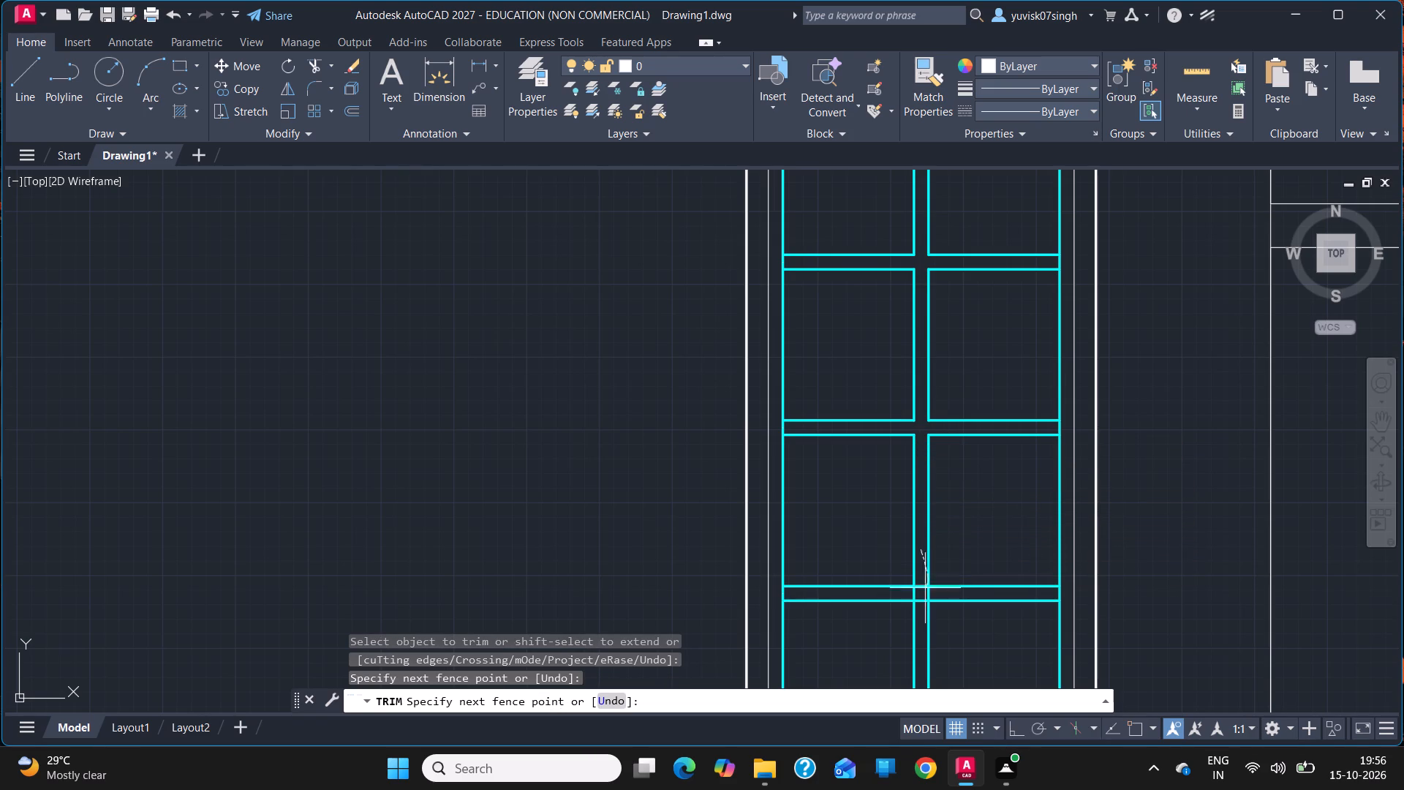
drag(925, 590, 920, 592)
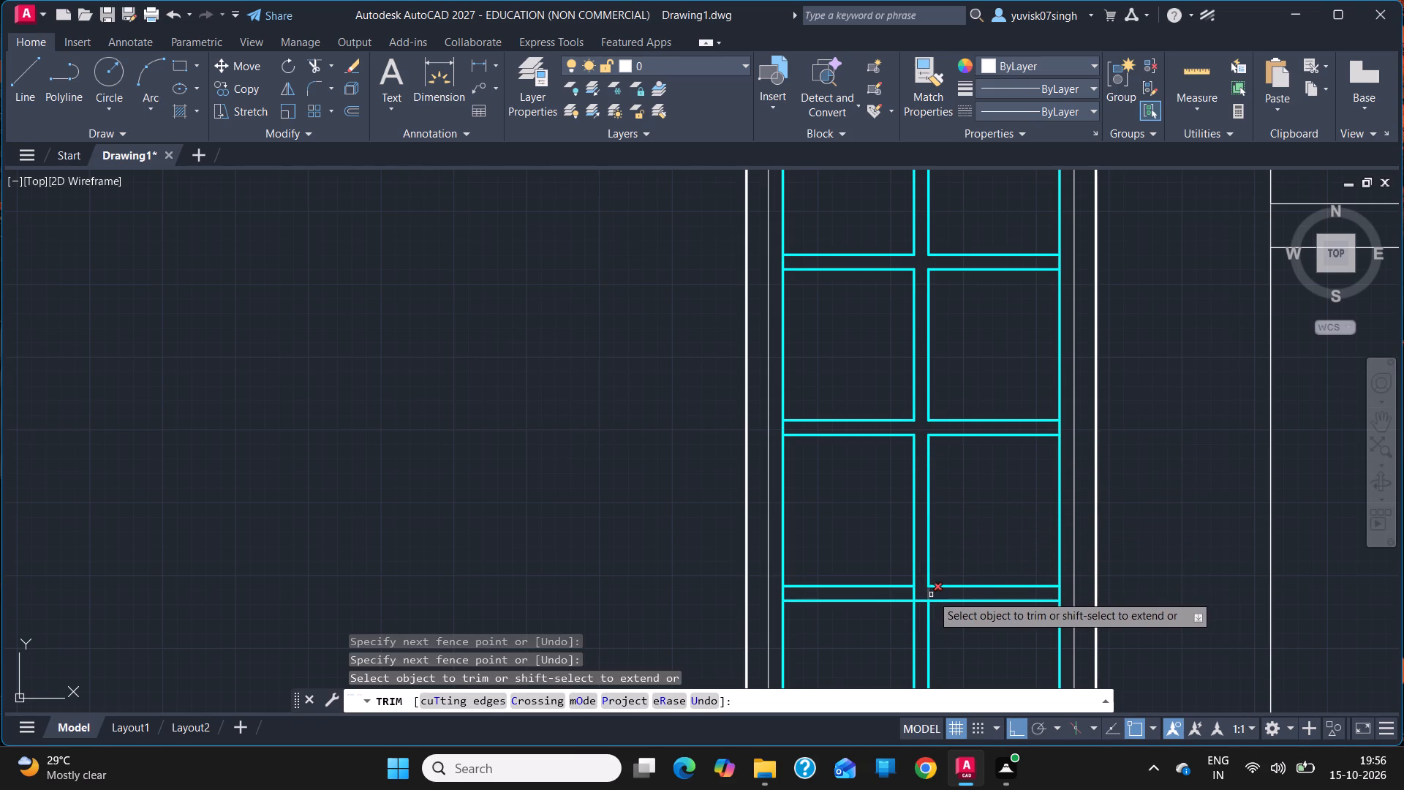
drag(934, 595, 907, 593)
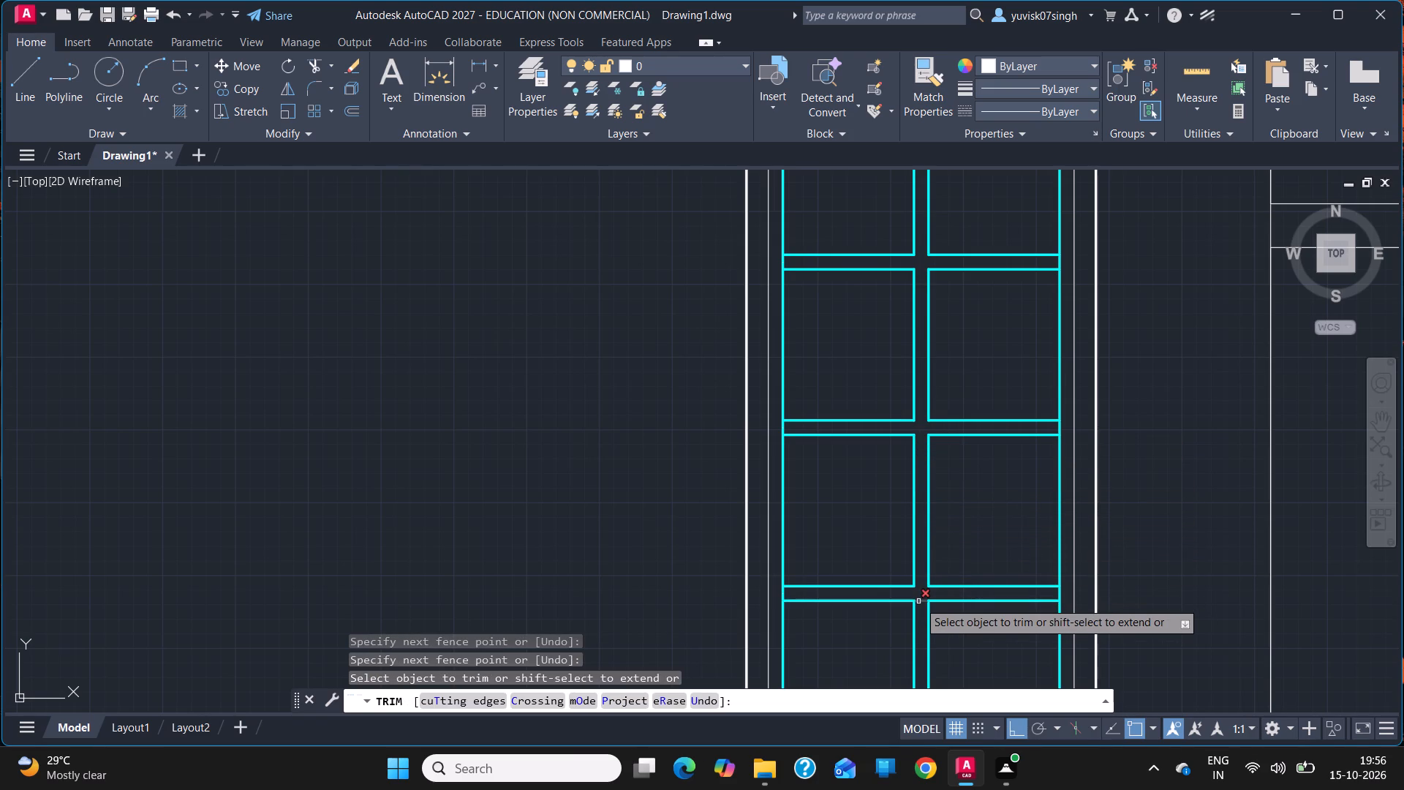
click(918, 601)
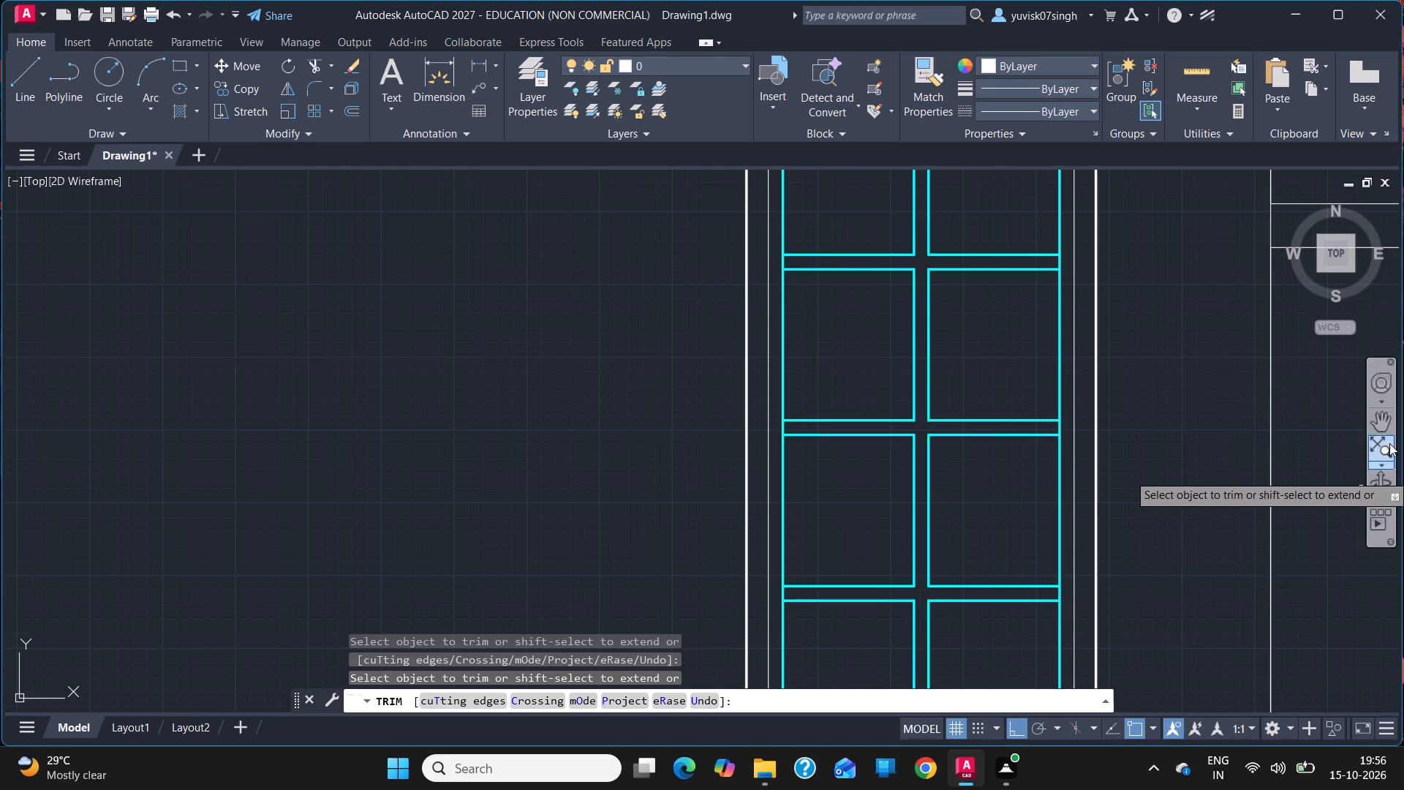
Trim the overlapping line segments where the mullion crosses the seventh divider from the top, just above the tall frame's lowest row.
click(1392, 421)
drag(1188, 472, 1173, 366)
ctrl+scroll(1173, 366, down, 1)
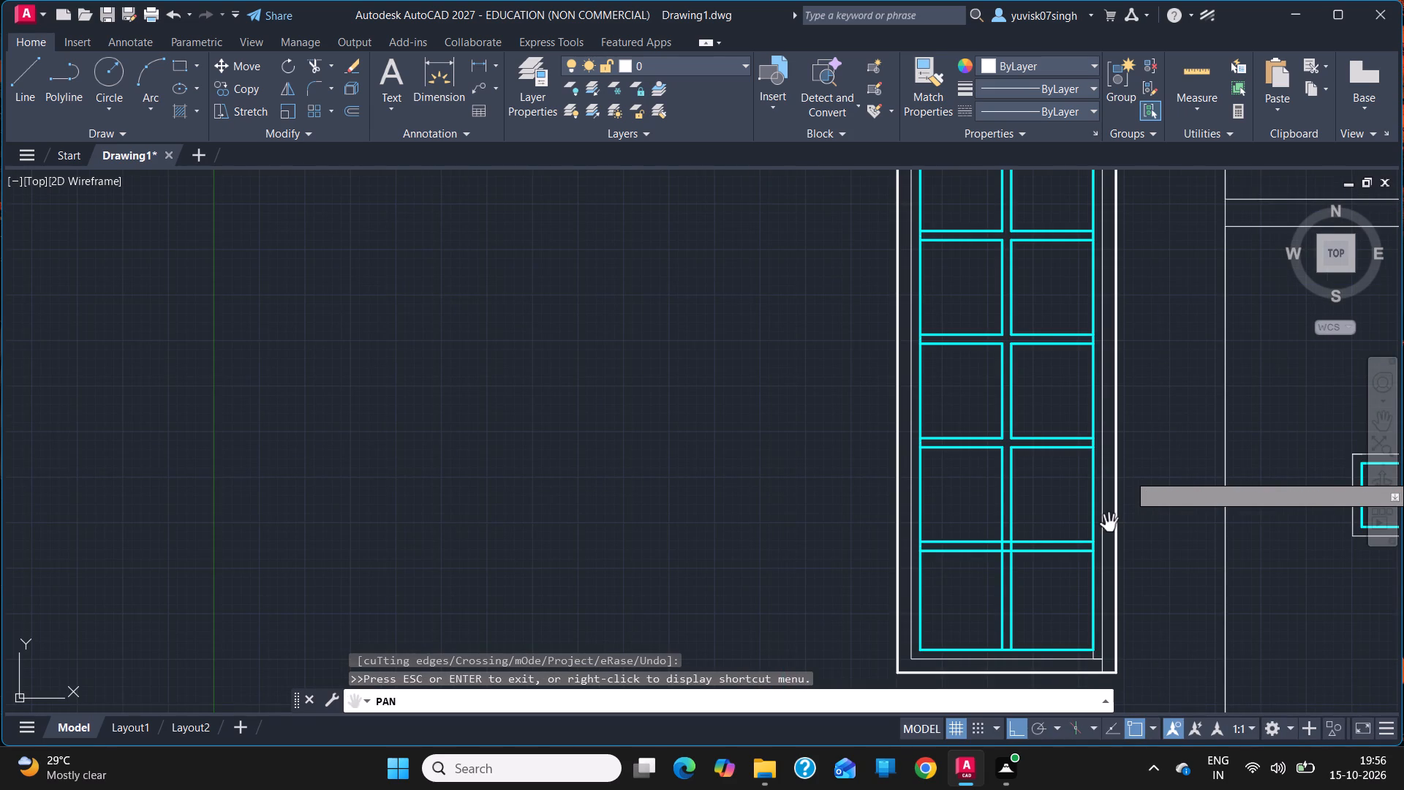
drag(1054, 513, 1011, 367)
ctrl+scroll(1011, 367, up, 2)
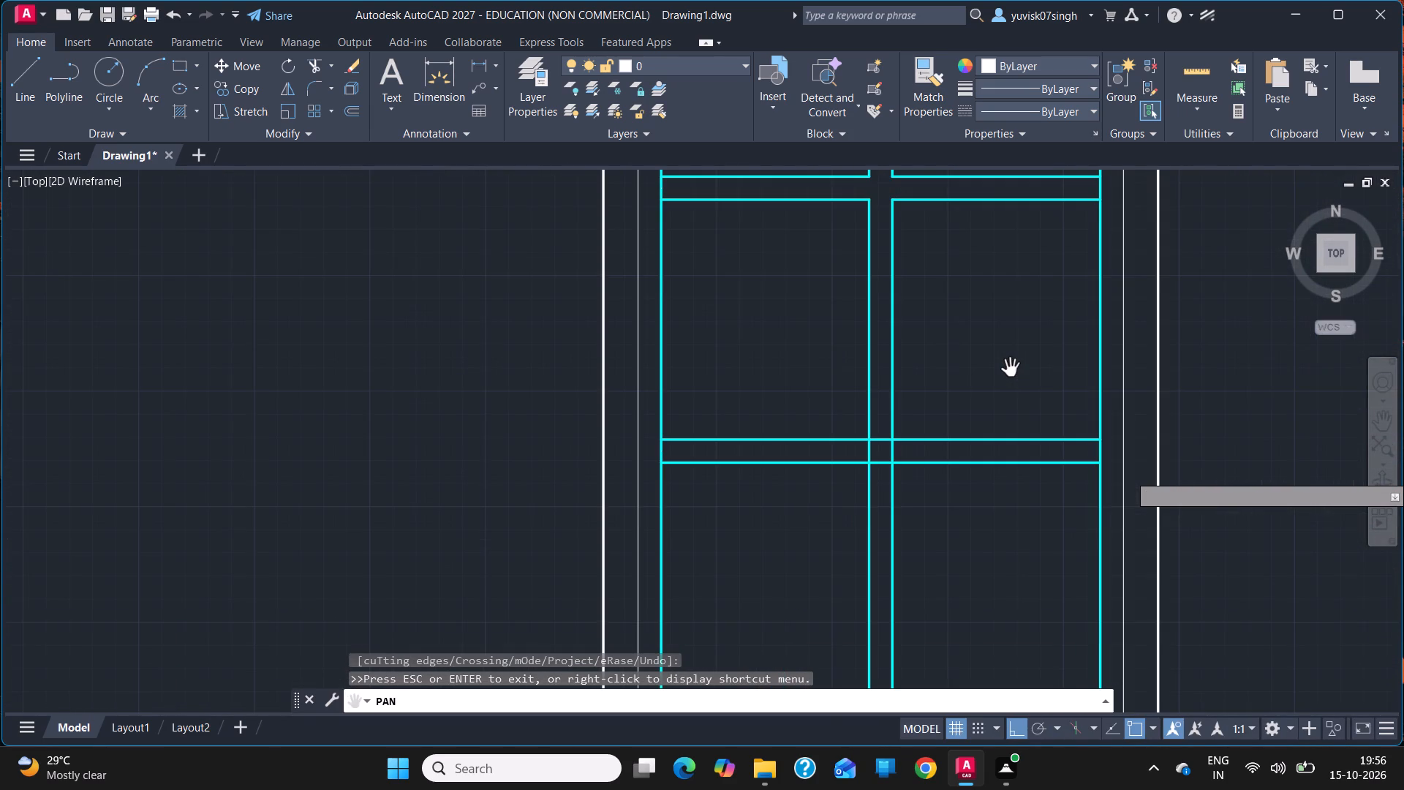
key(Escape)
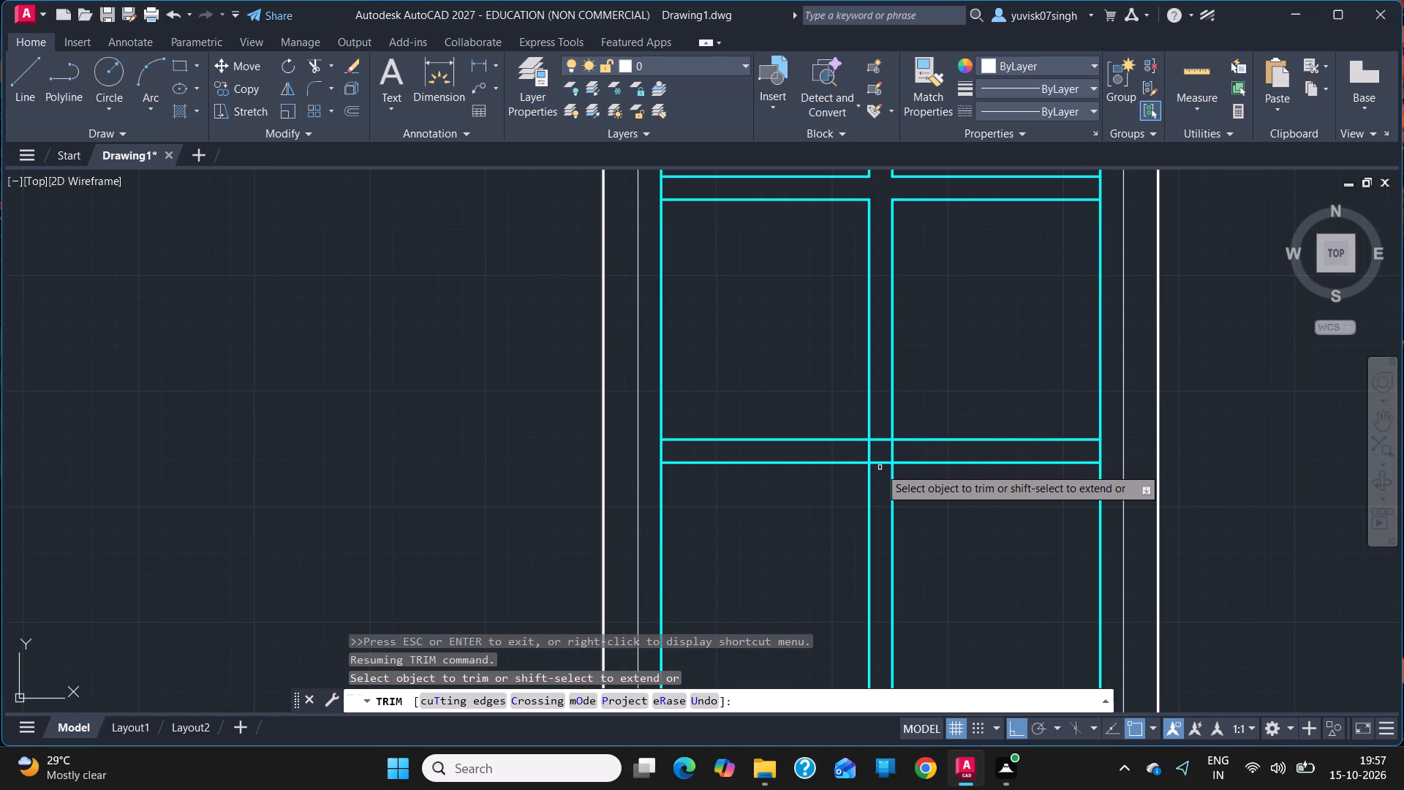
click(876, 424)
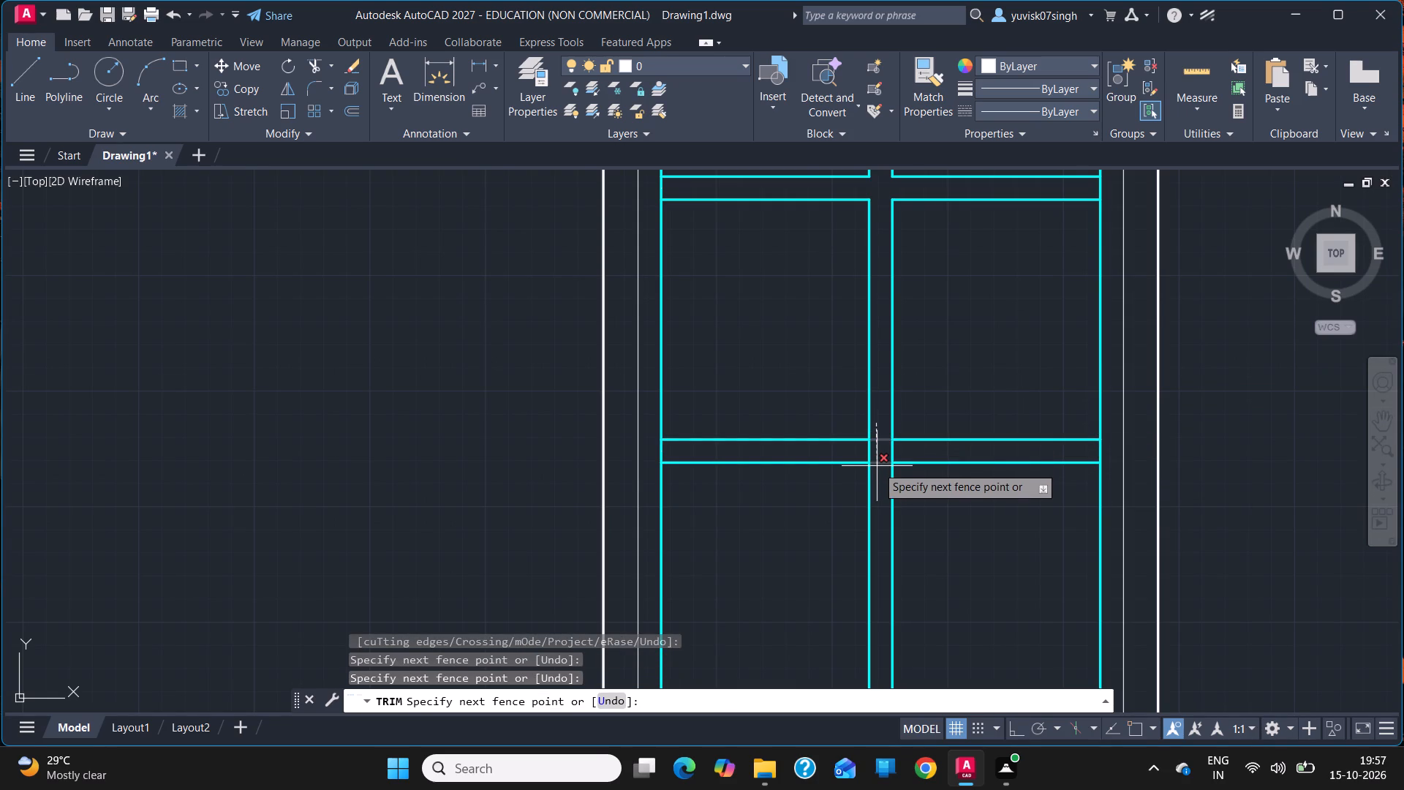
click(877, 466)
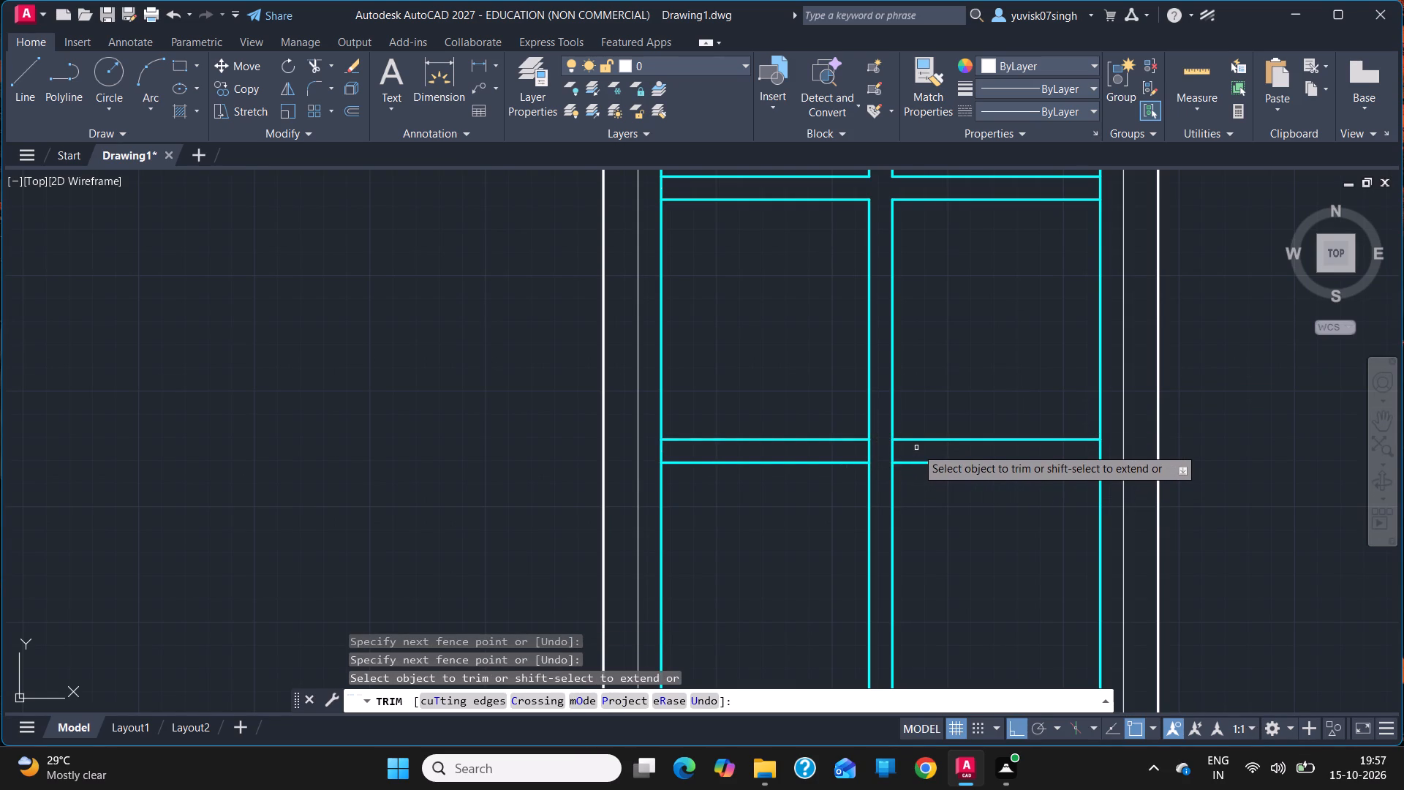
double_click(865, 451)
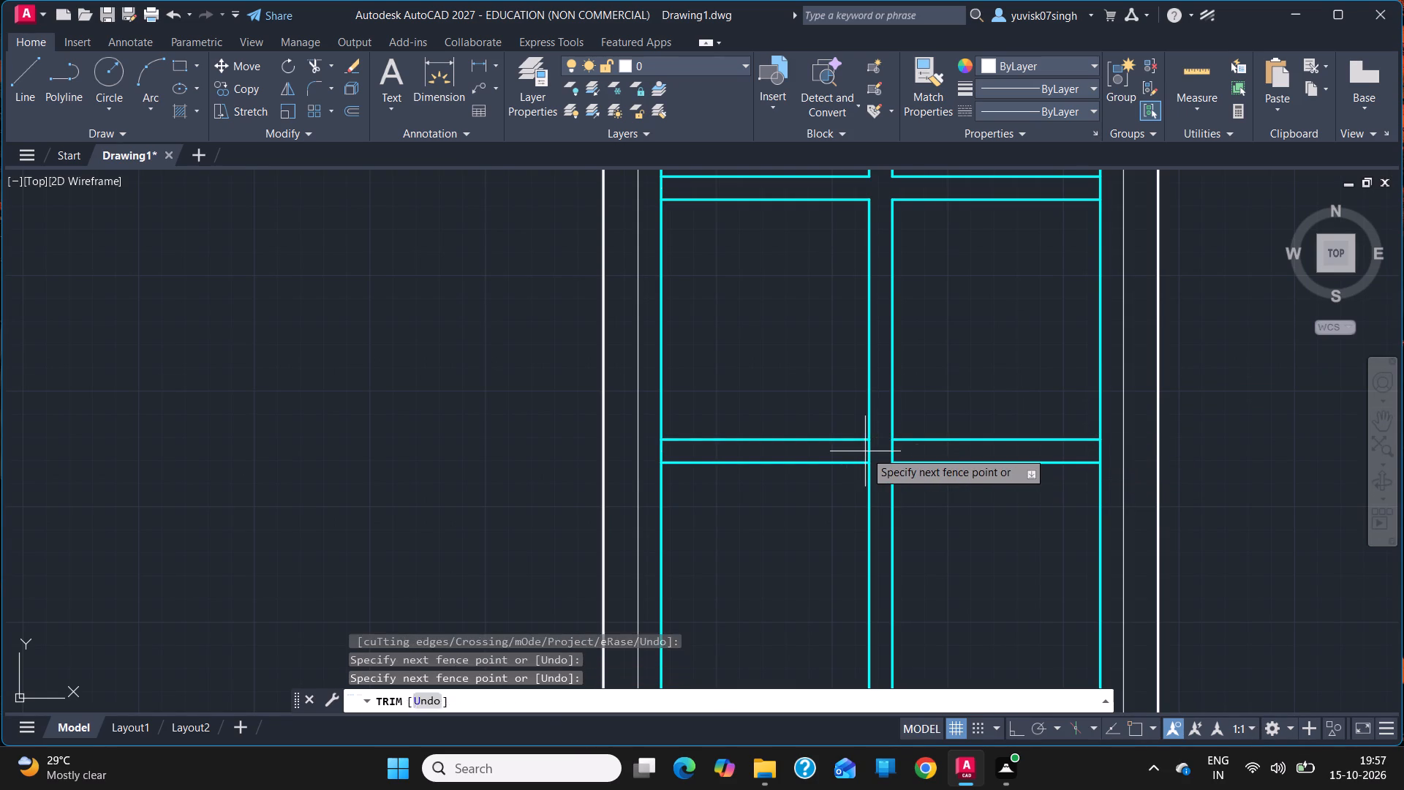
drag(865, 451, 895, 448)
click(895, 448)
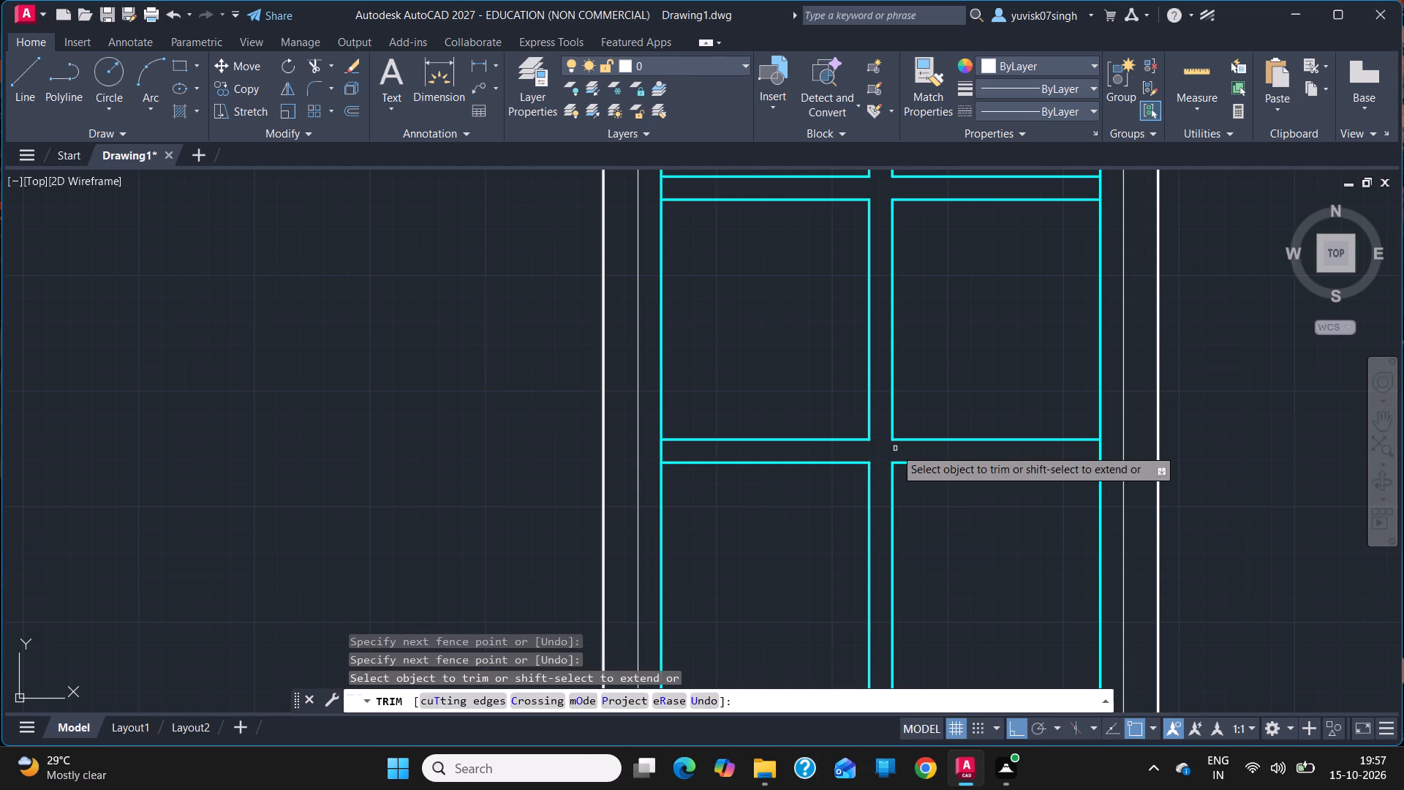
Trim the short segment of the tall frame's cyan bottom line between the two mullion lines, and end the Trim command.
ctrl+scroll(1083, 467, down, 4)
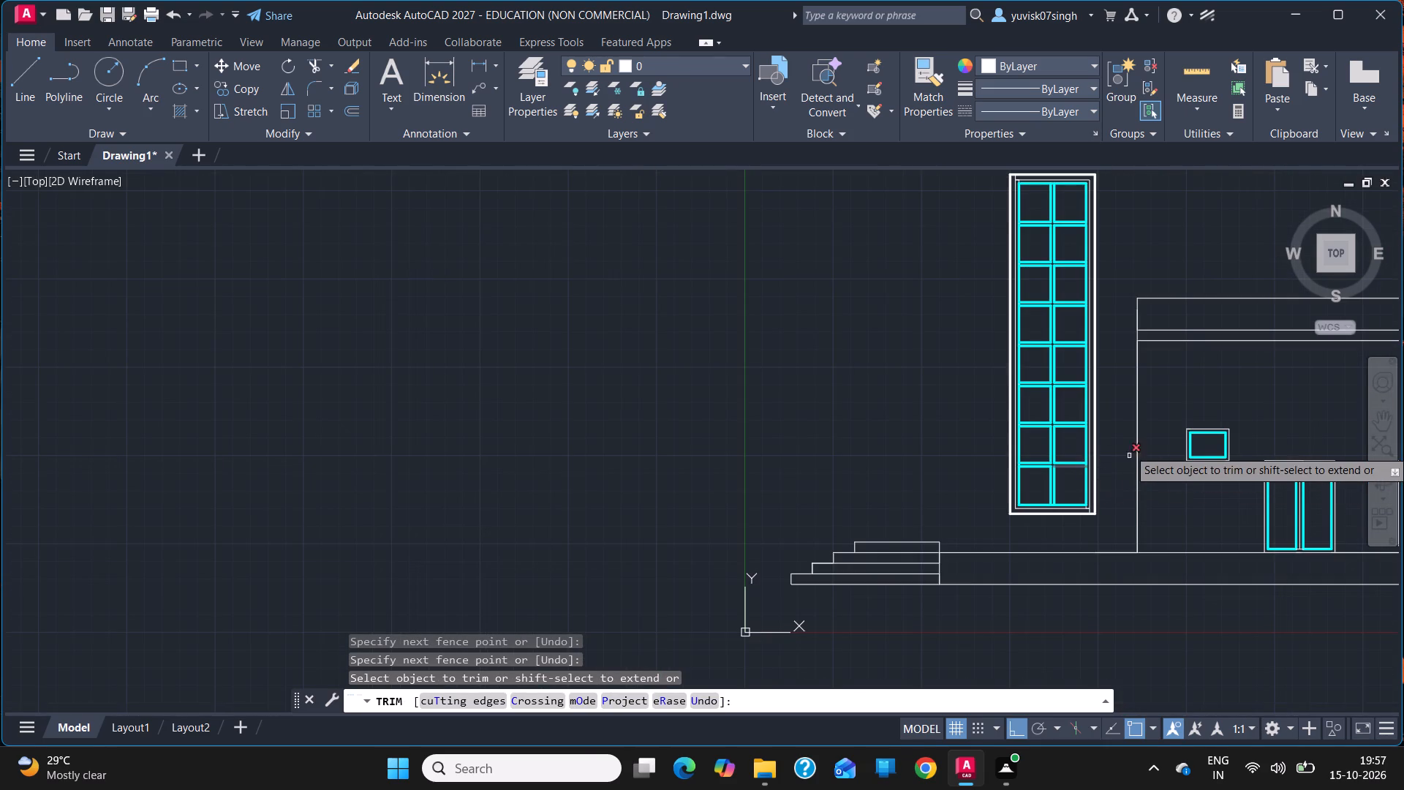
click(1384, 416)
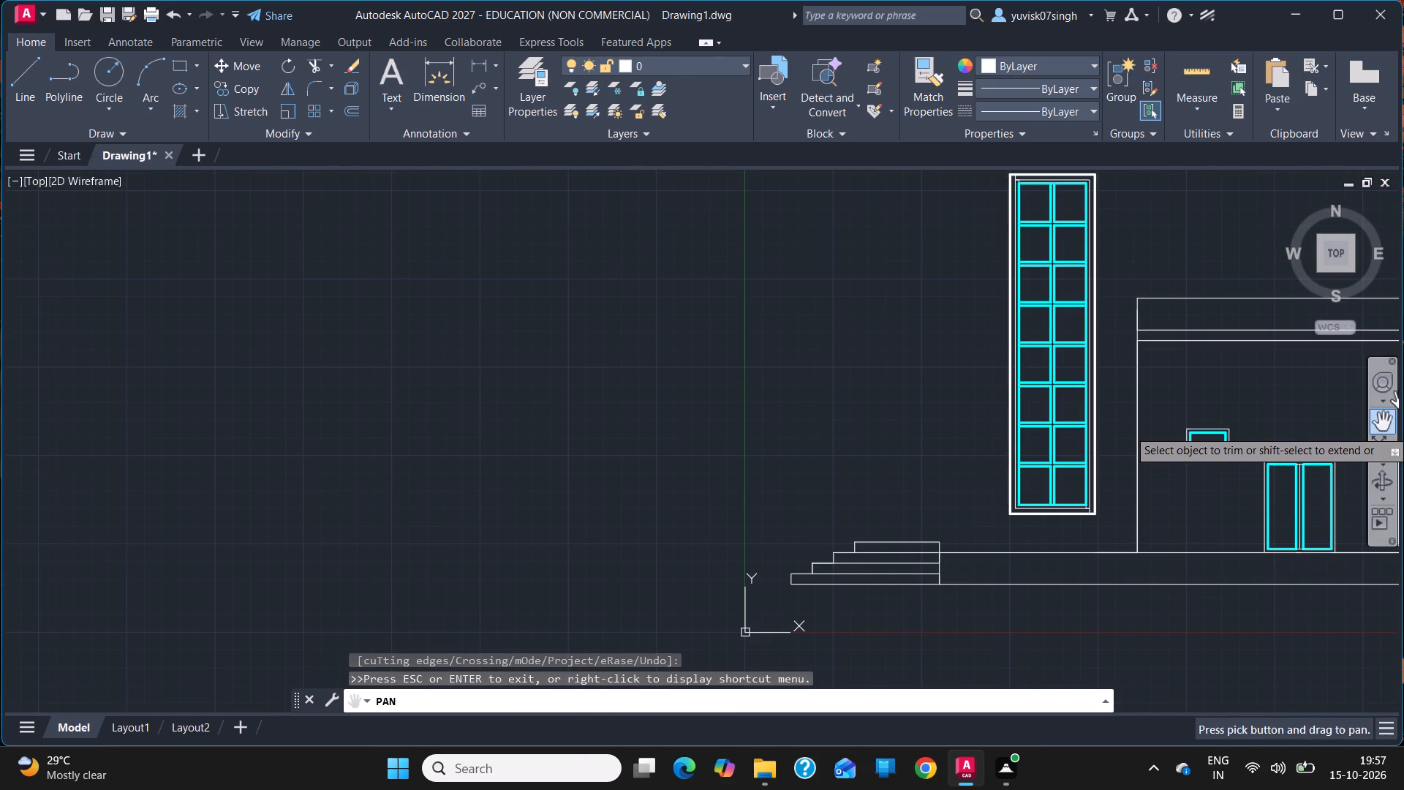
drag(1241, 424, 1124, 418)
ctrl+scroll(1124, 418, down, 2)
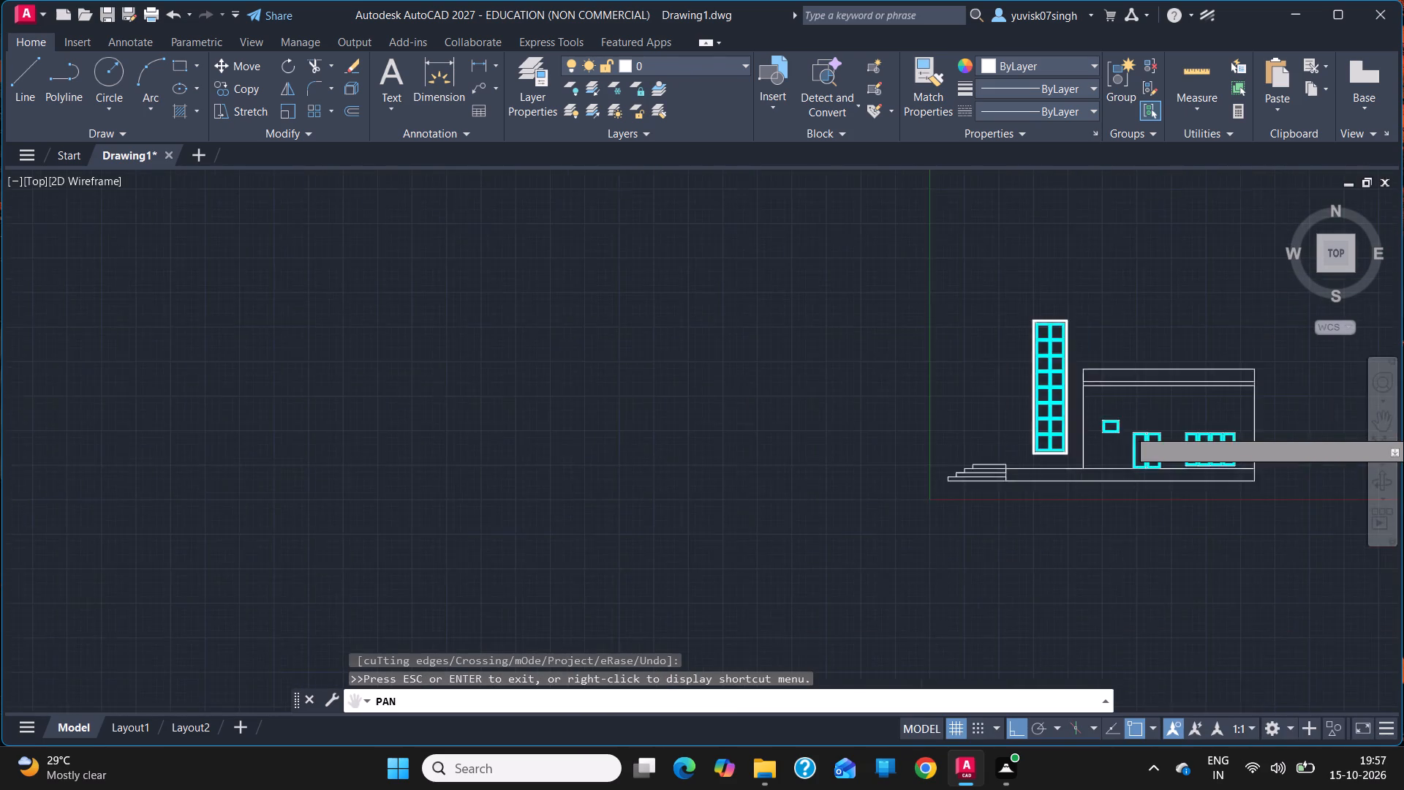
ctrl+scroll(1124, 418, down, 2)
ctrl+scroll(1124, 418, up, 7)
drag(794, 444, 944, 247)
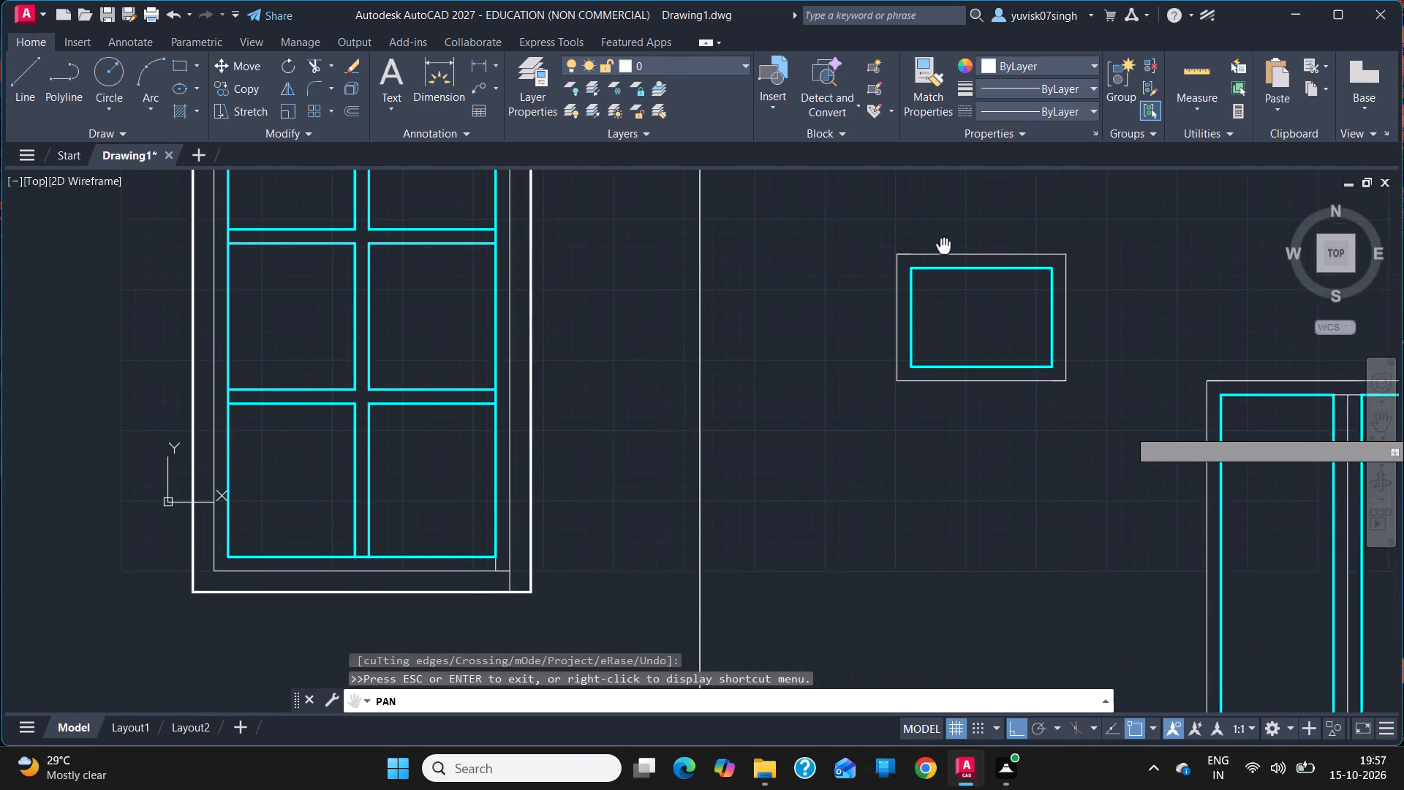
drag(944, 247, 950, 236)
drag(819, 291, 861, 263)
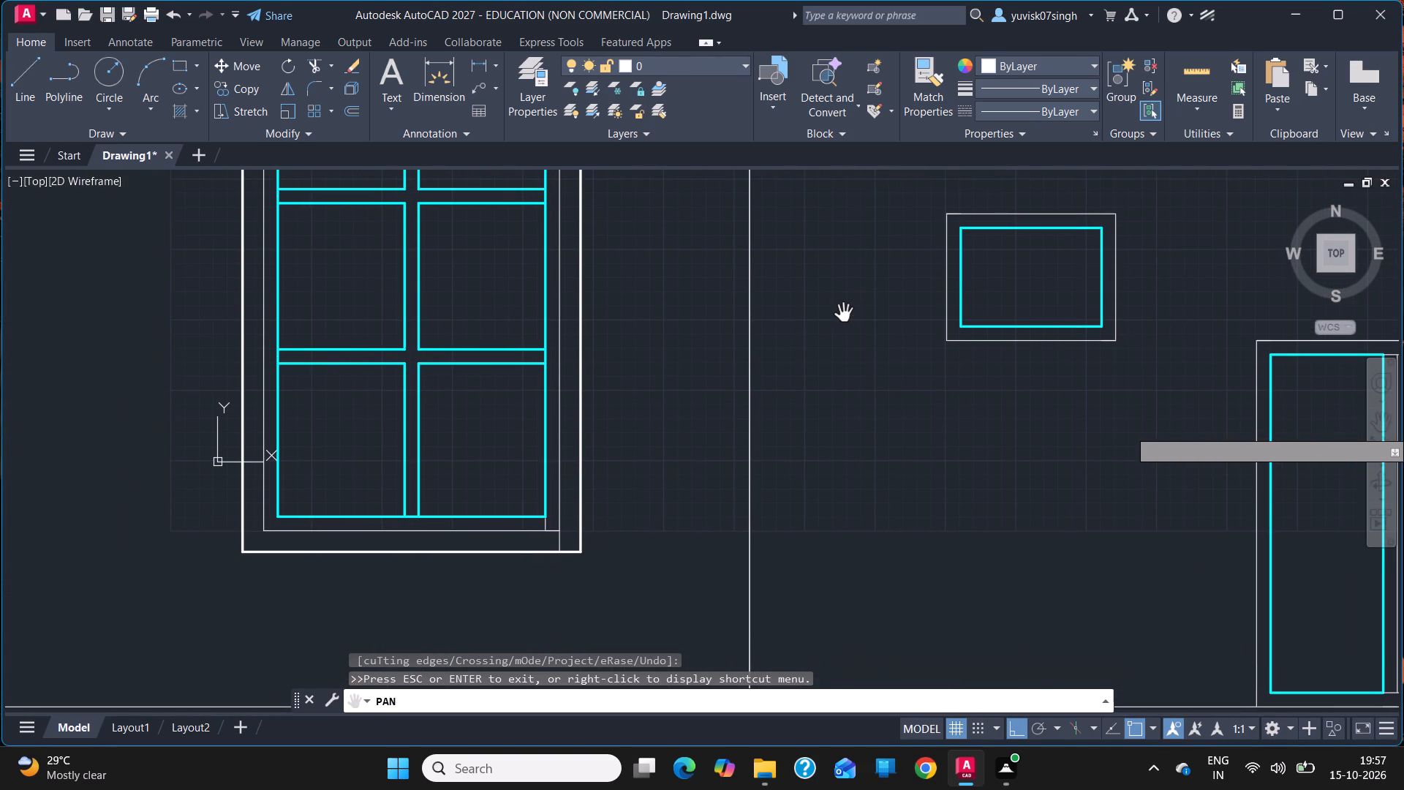
key(Escape)
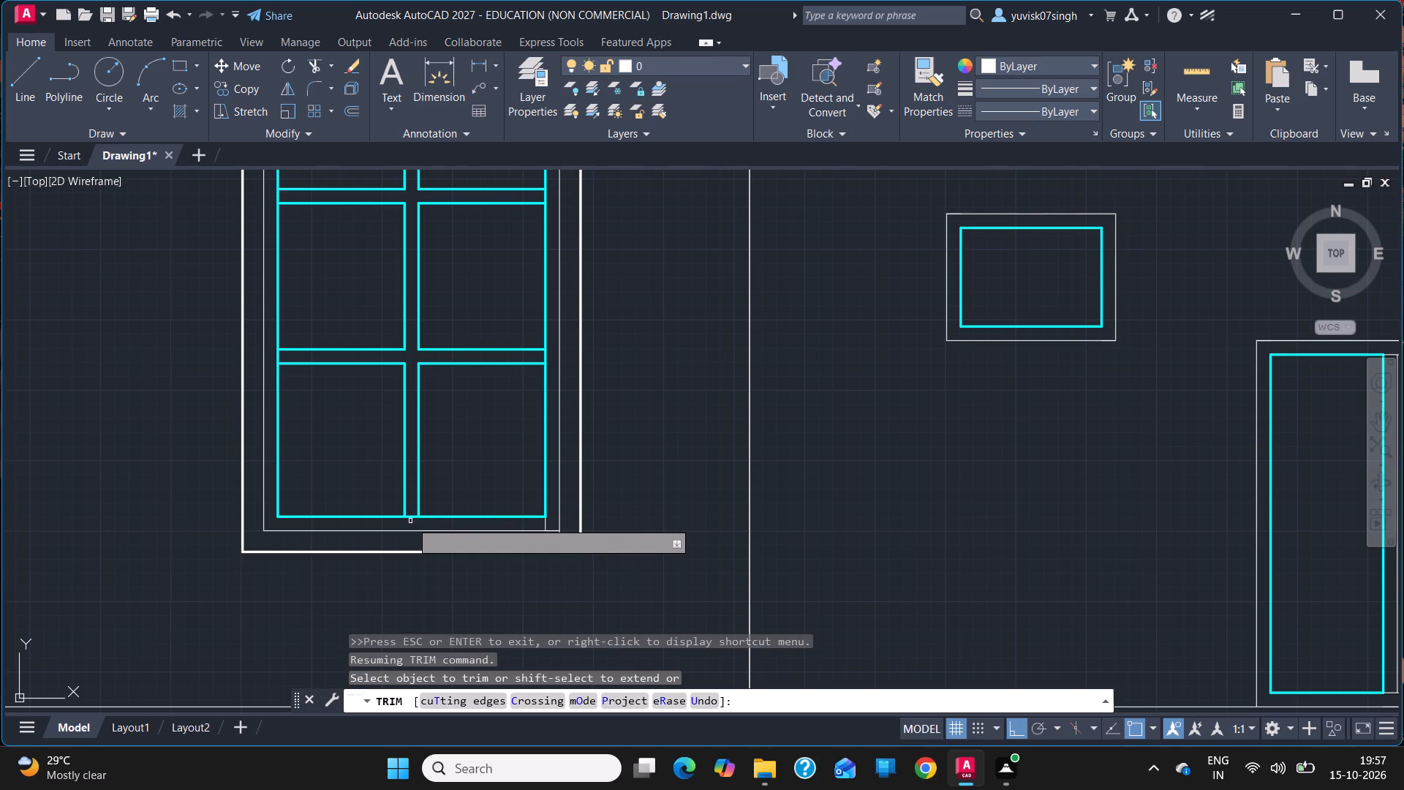
drag(410, 521, 411, 508)
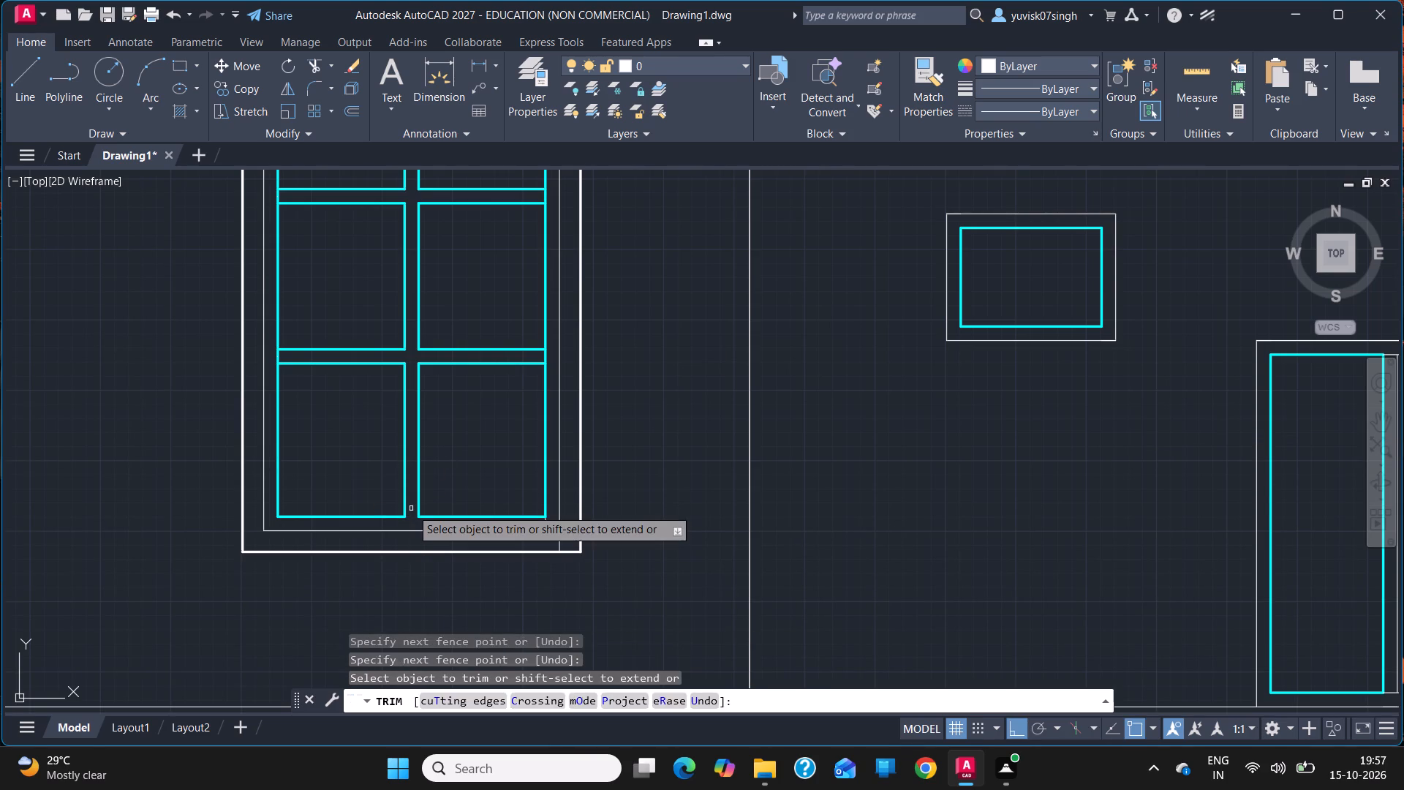
click(411, 508)
key(Escape)
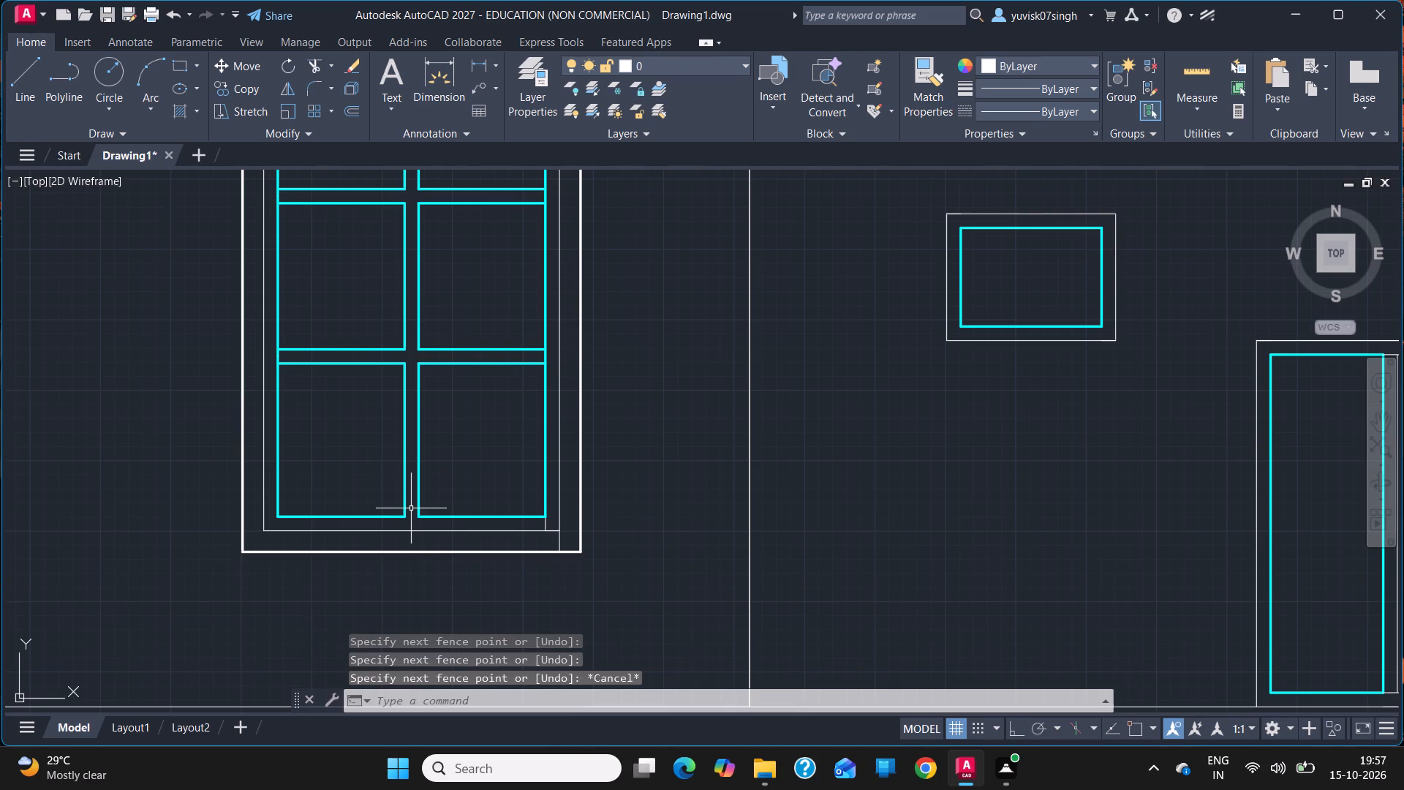
key(Return)
key(Escape)
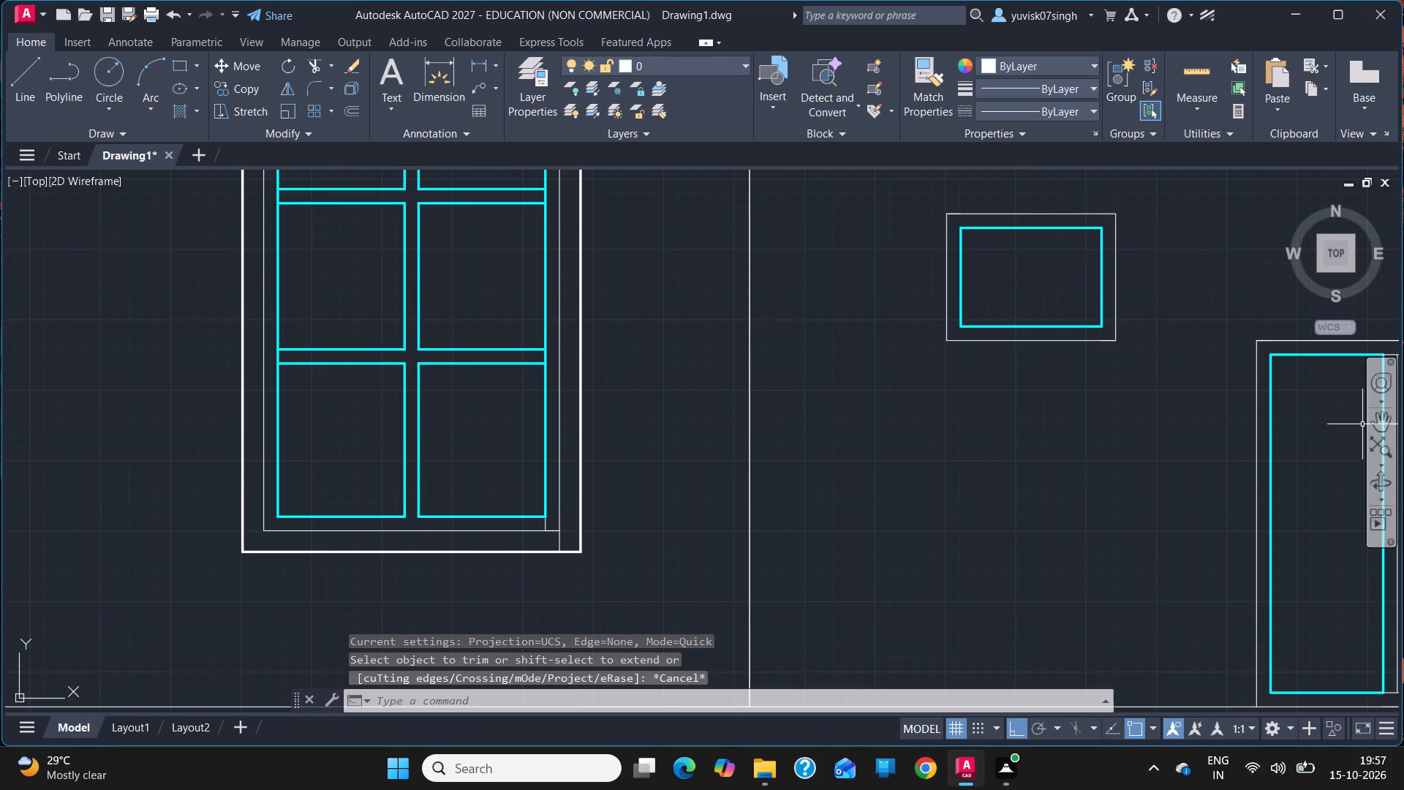
ctrl+scroll(1106, 432, down, 3)
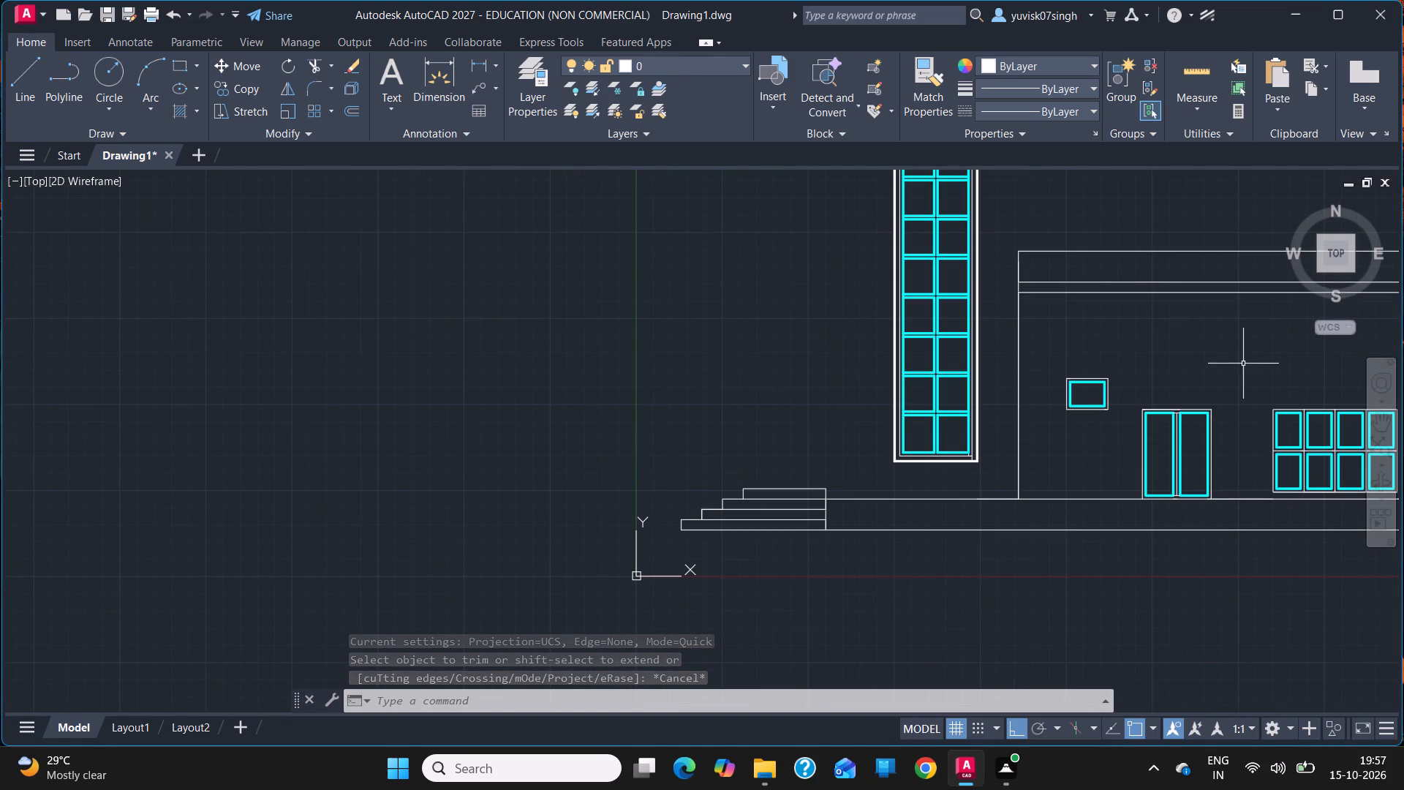
Erase the two short stray vertical line segments at the tall frame's lower right corner, between its nested outlines.
click(1373, 420)
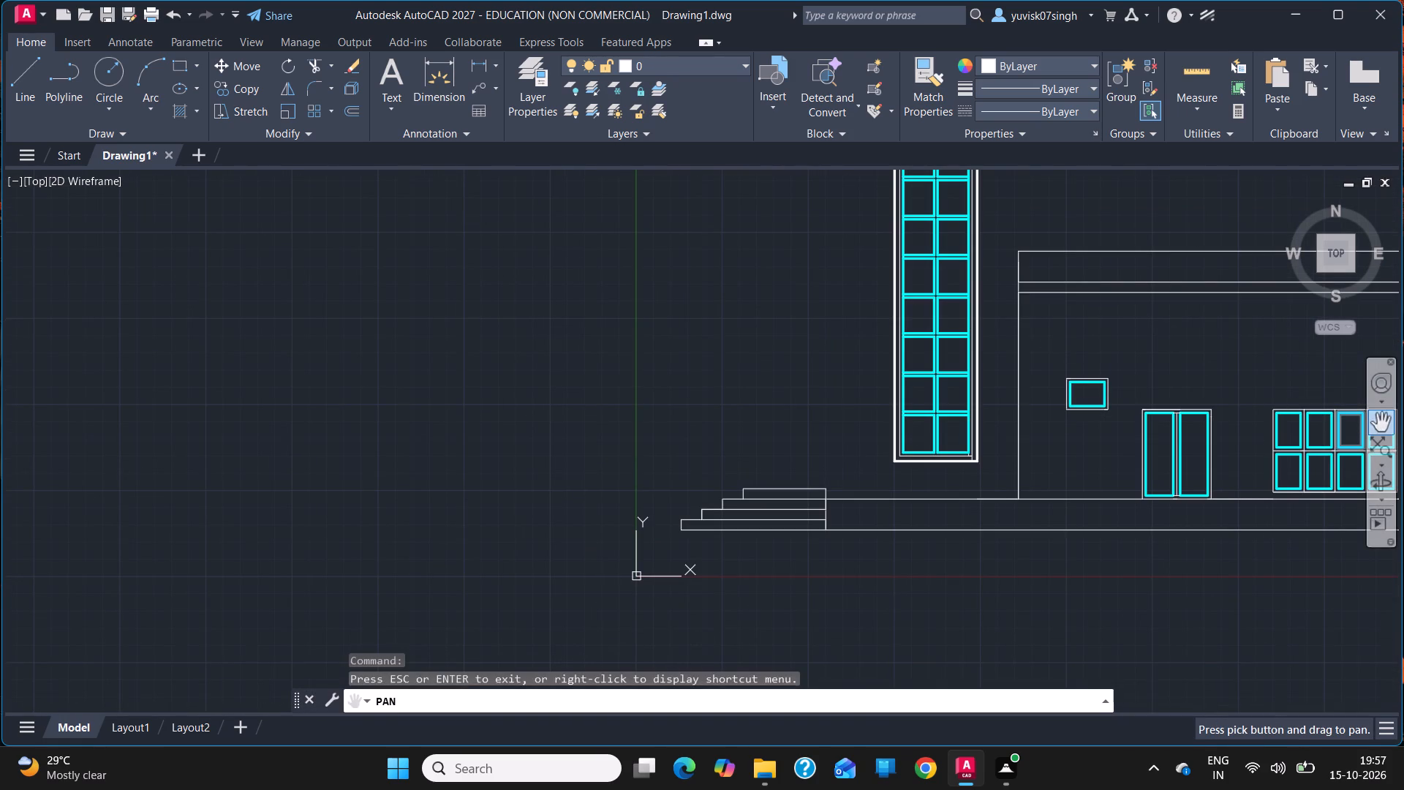
drag(1132, 310, 1146, 461)
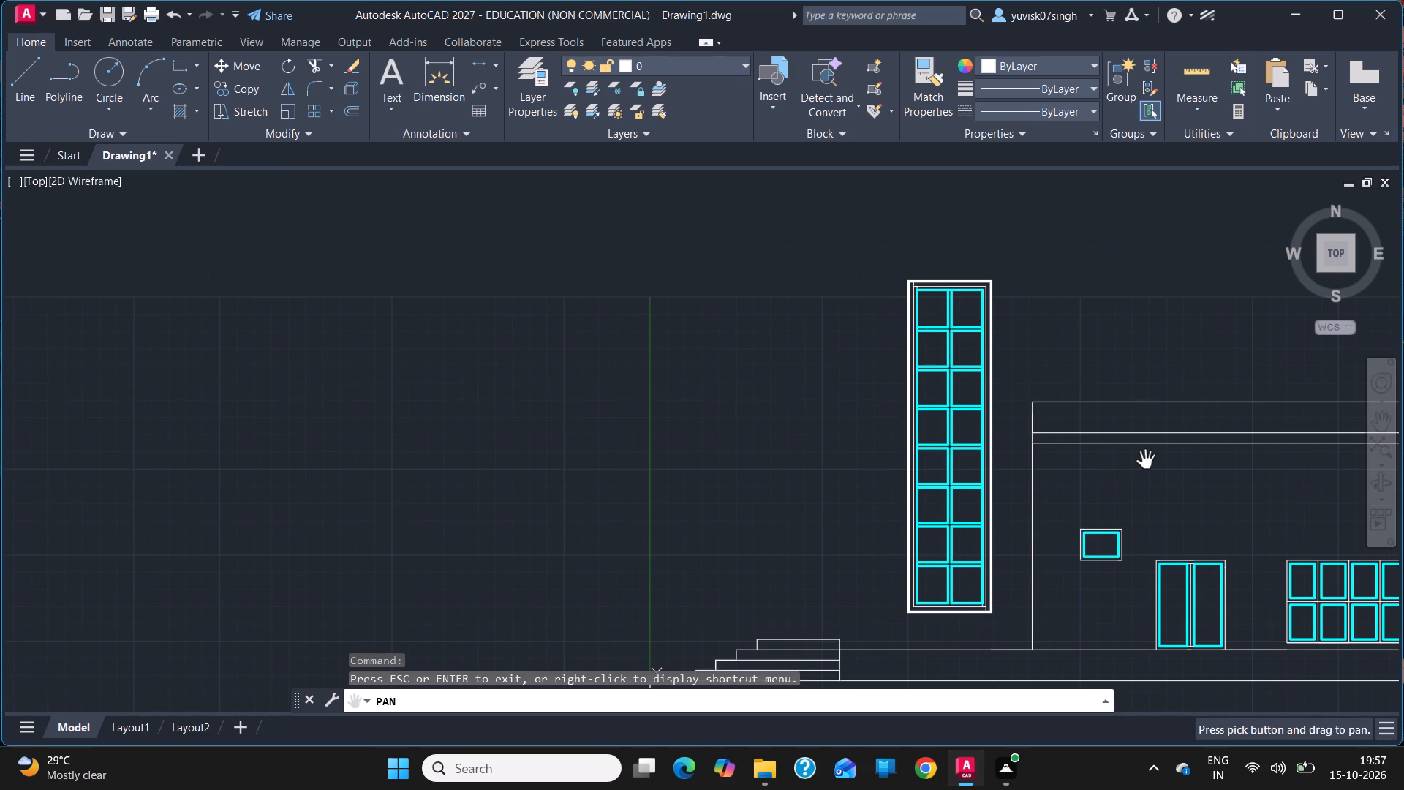
drag(1019, 342, 989, 298)
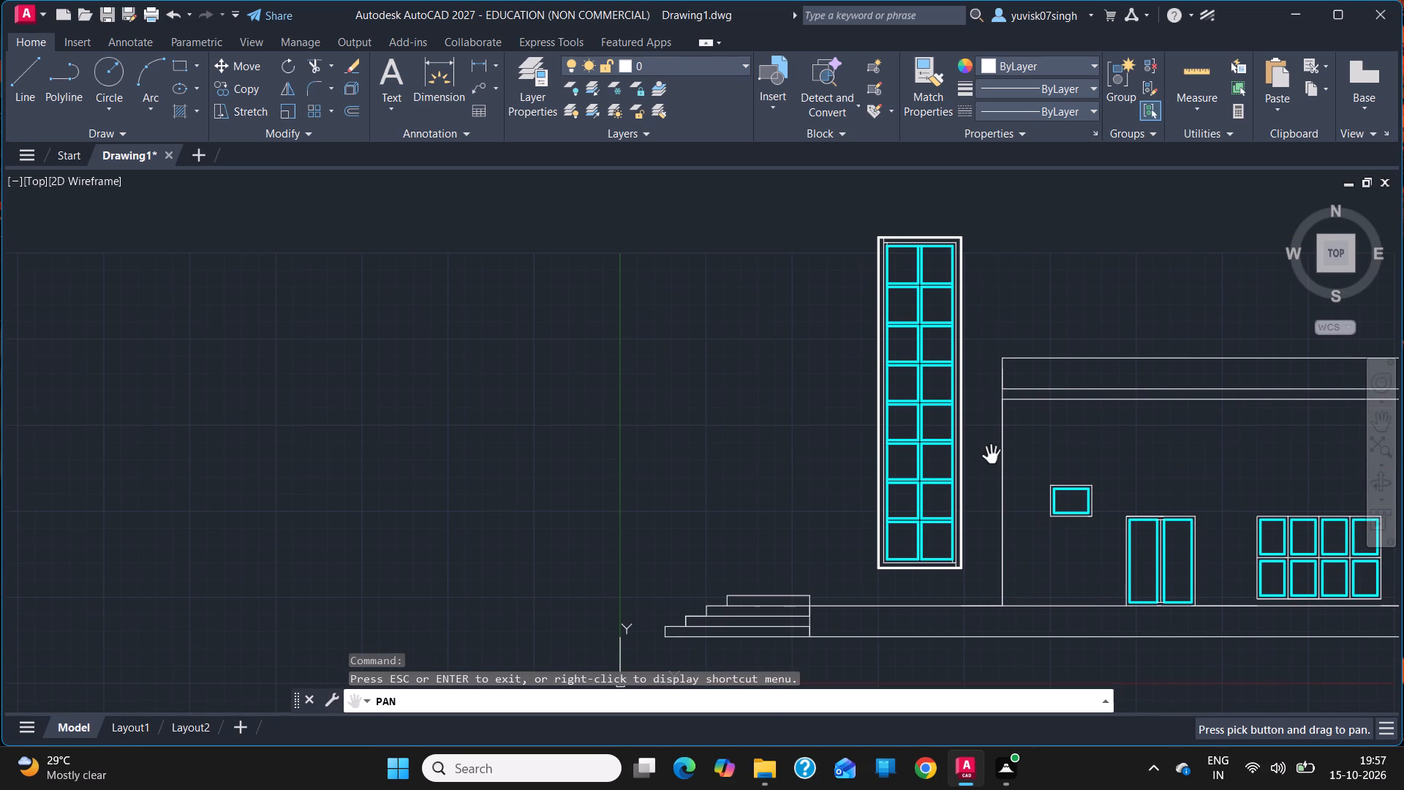
drag(992, 470, 861, 318)
ctrl+scroll(861, 318, up, 3)
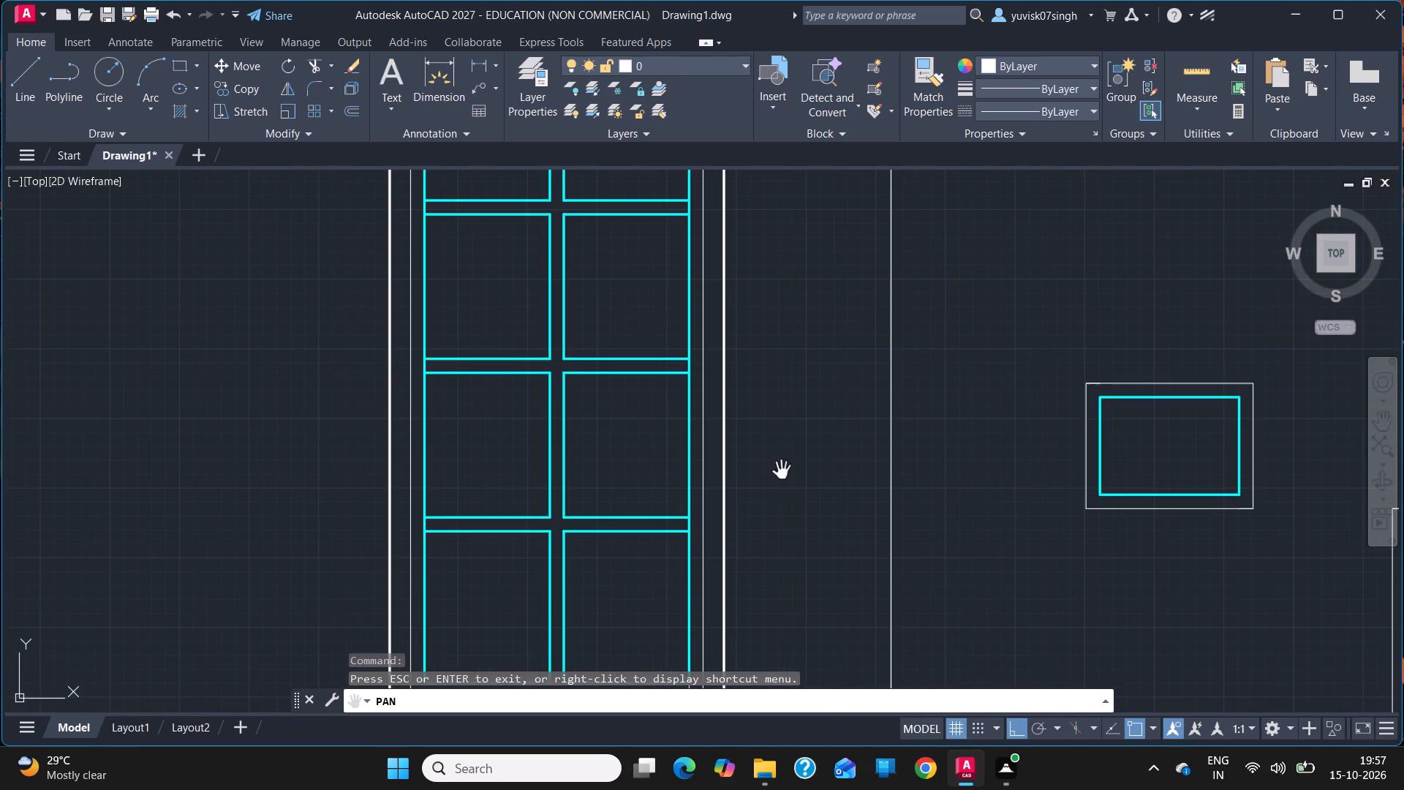
drag(777, 478, 758, 259)
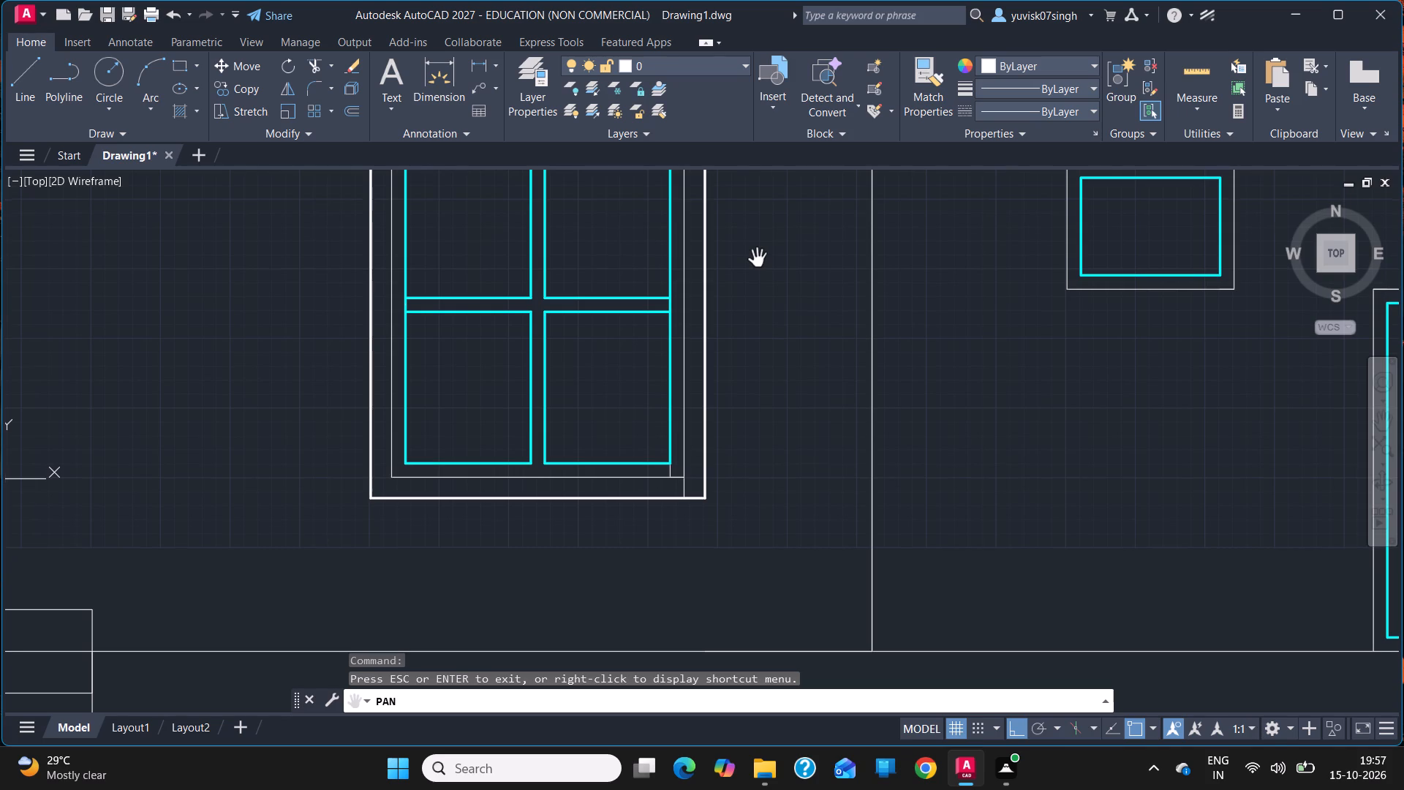
drag(758, 259, 757, 255)
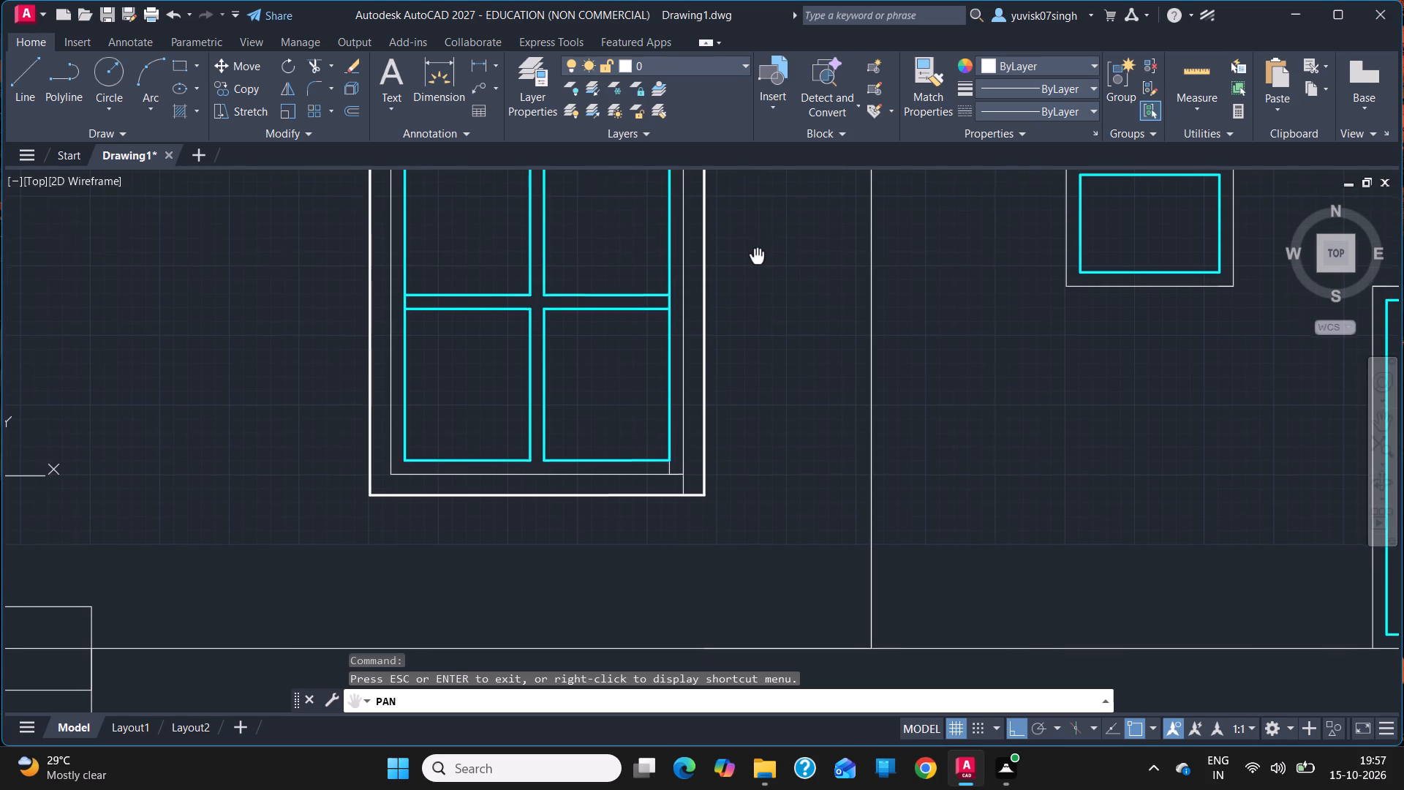
drag(757, 255, 775, 173)
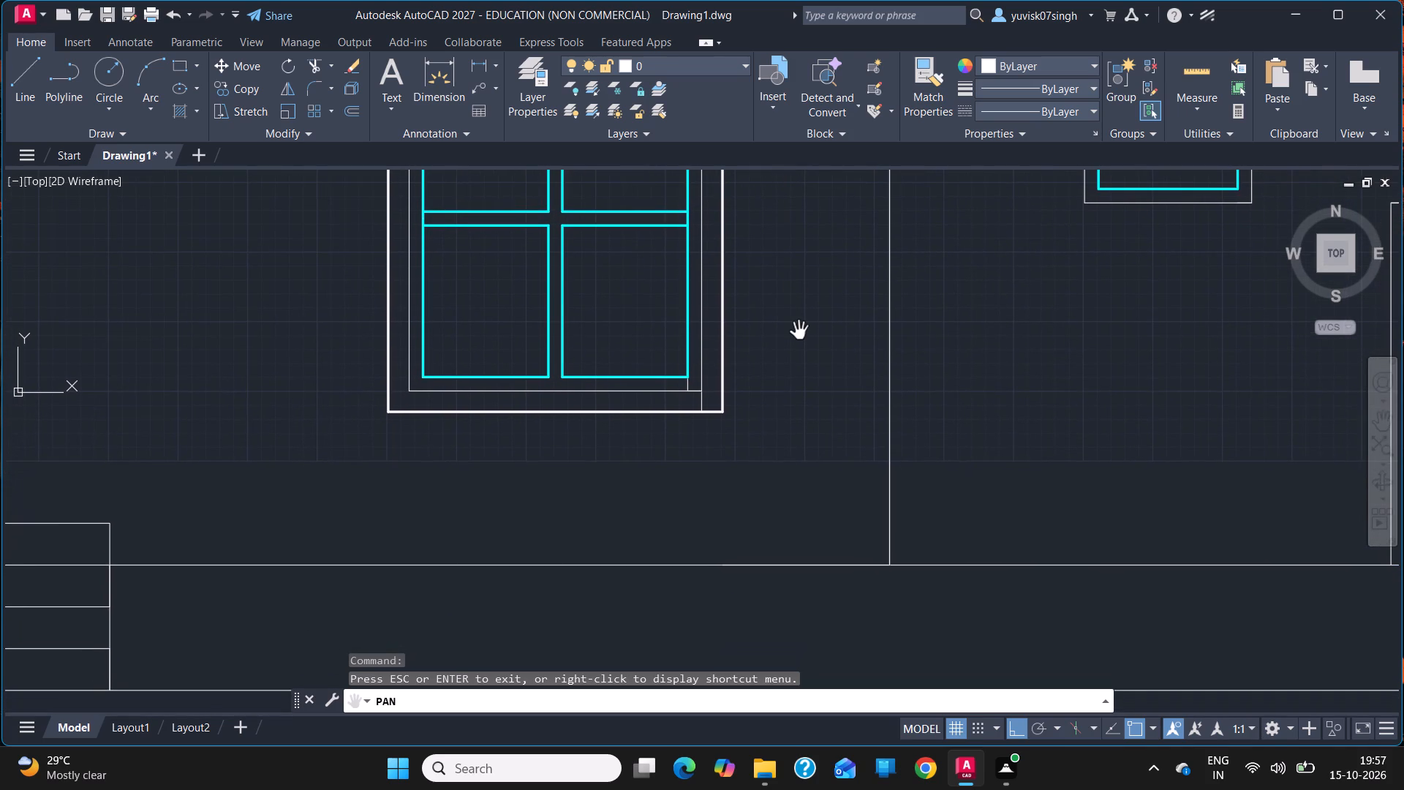
drag(799, 335, 802, 319)
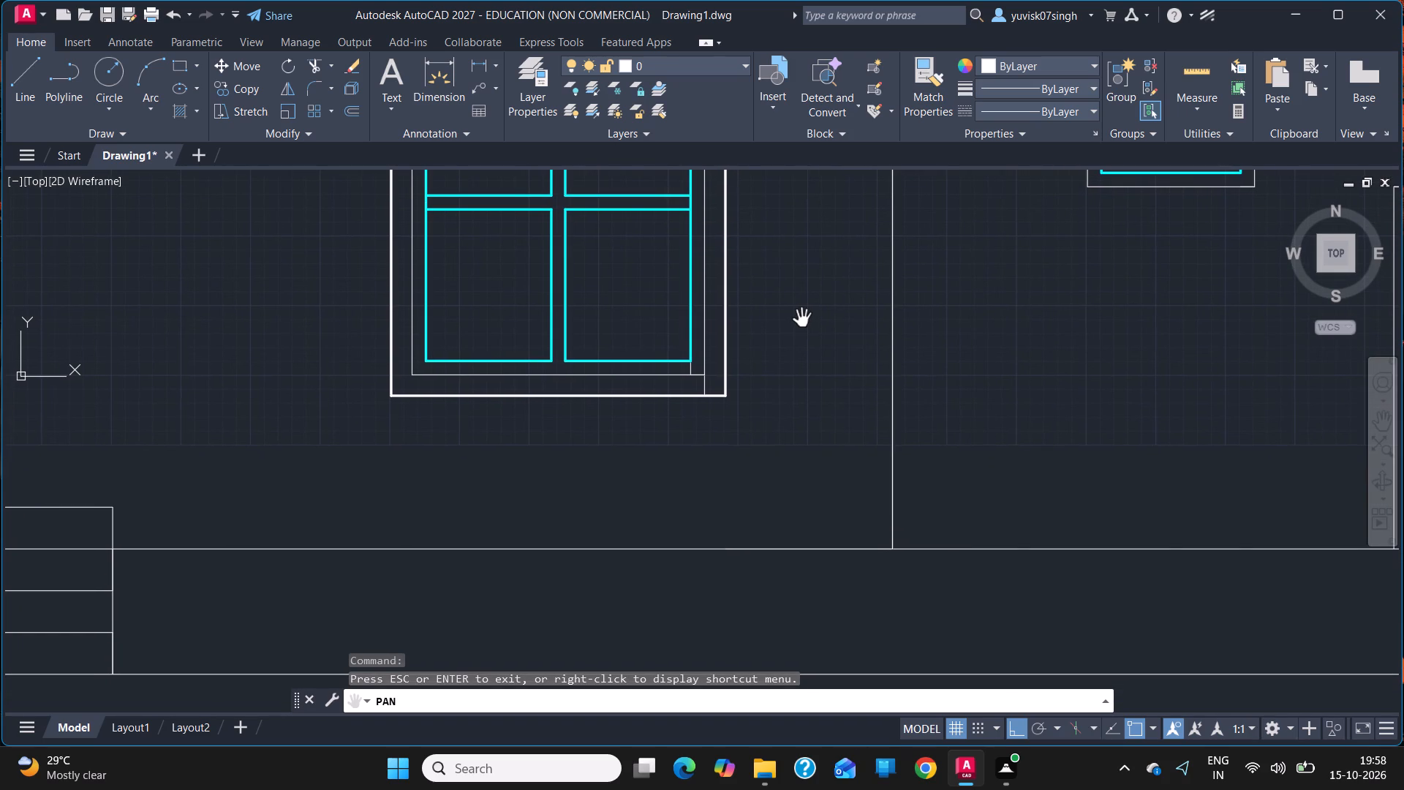
key(Escape)
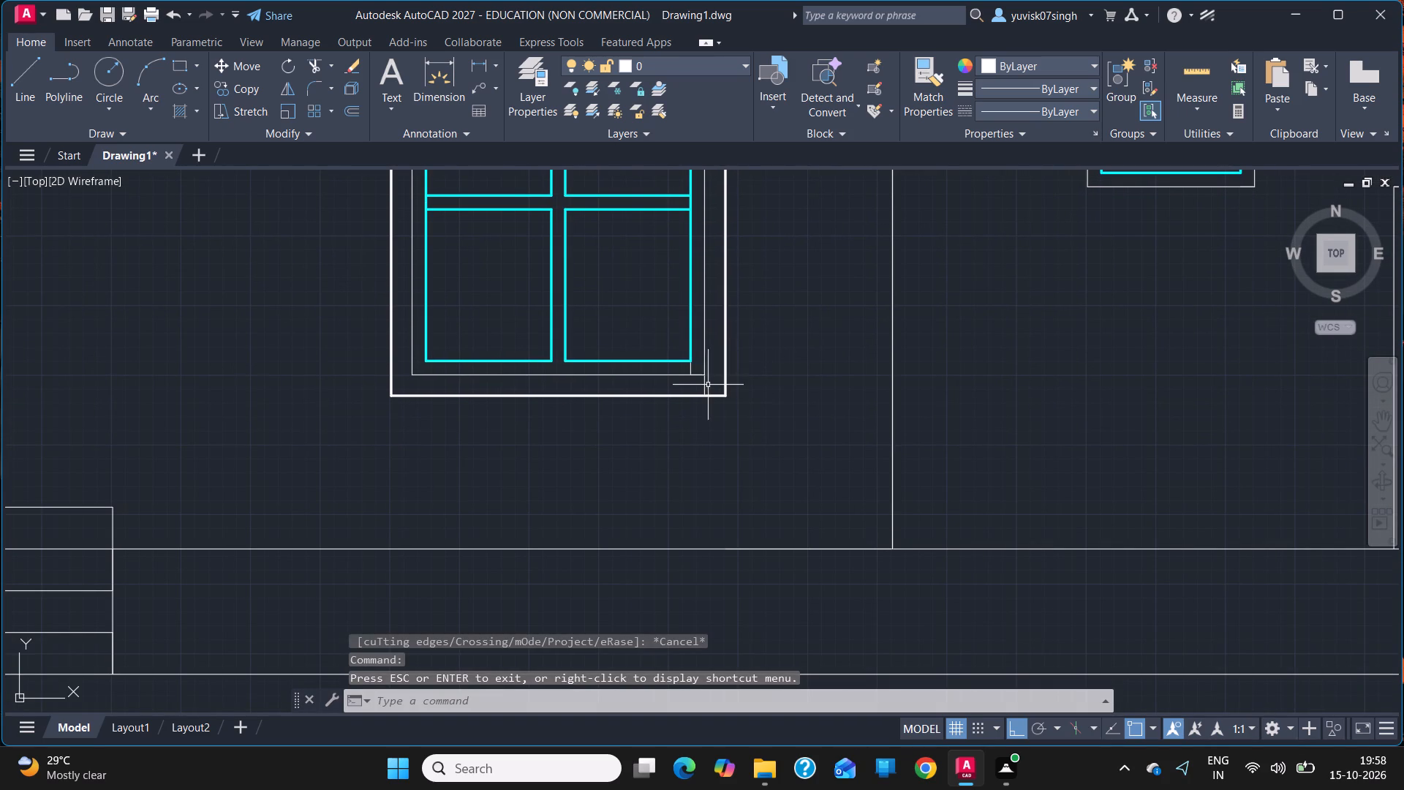
click(703, 385)
key(Delete)
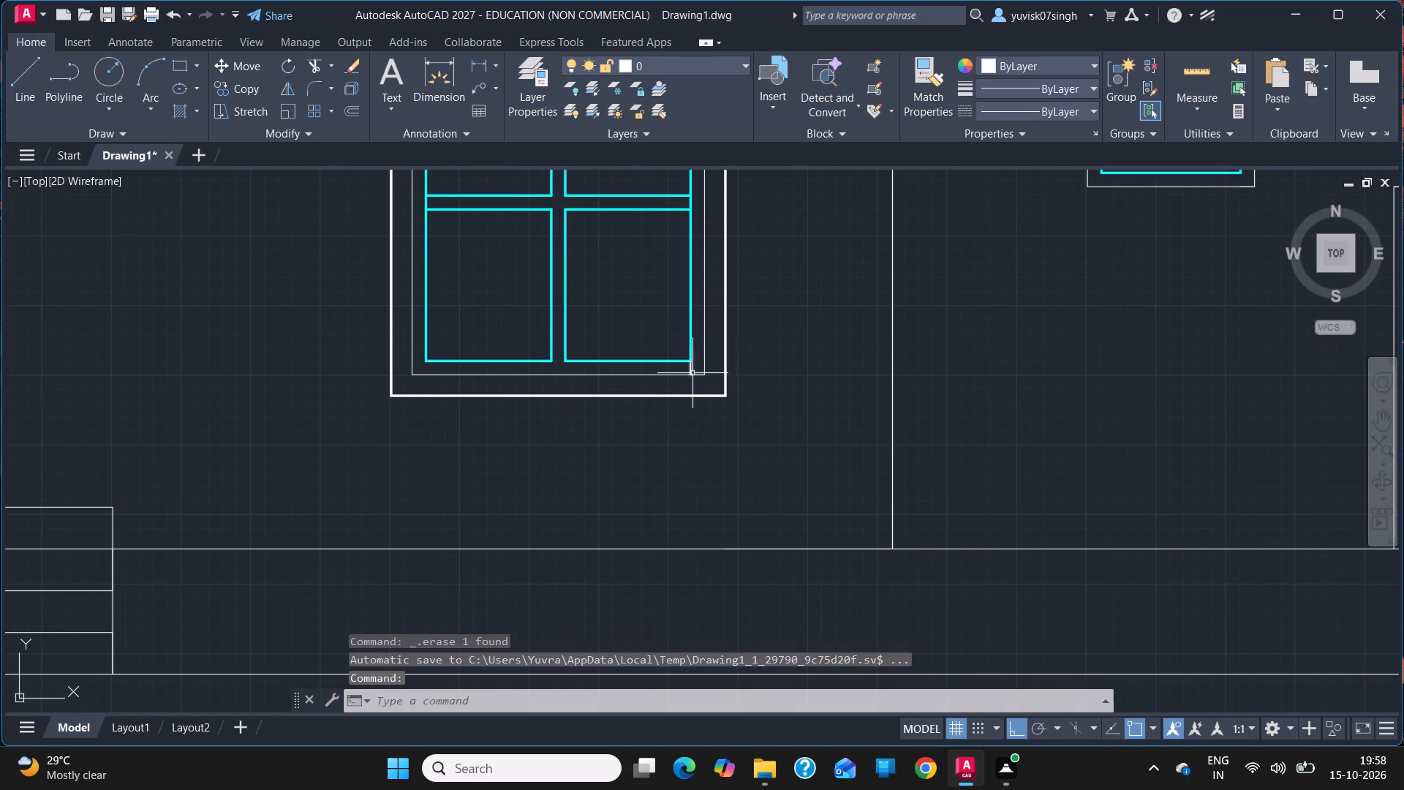
click(689, 370)
key(Delete)
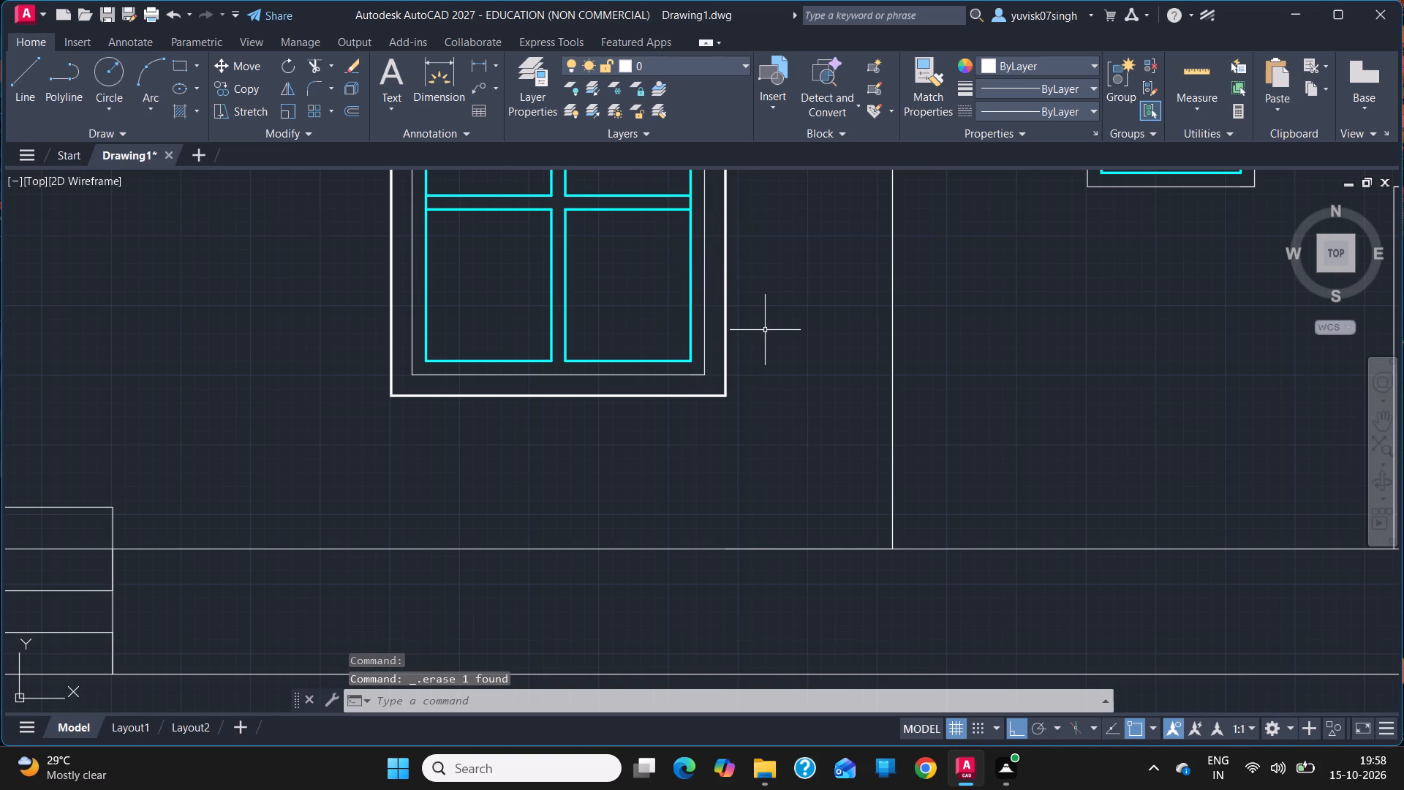
Trim the cyan side-line segments at both ends of the tall frame's seventh divider from the top, separating the lowest row of panes.
text(tri)
key(m)
key(Return)
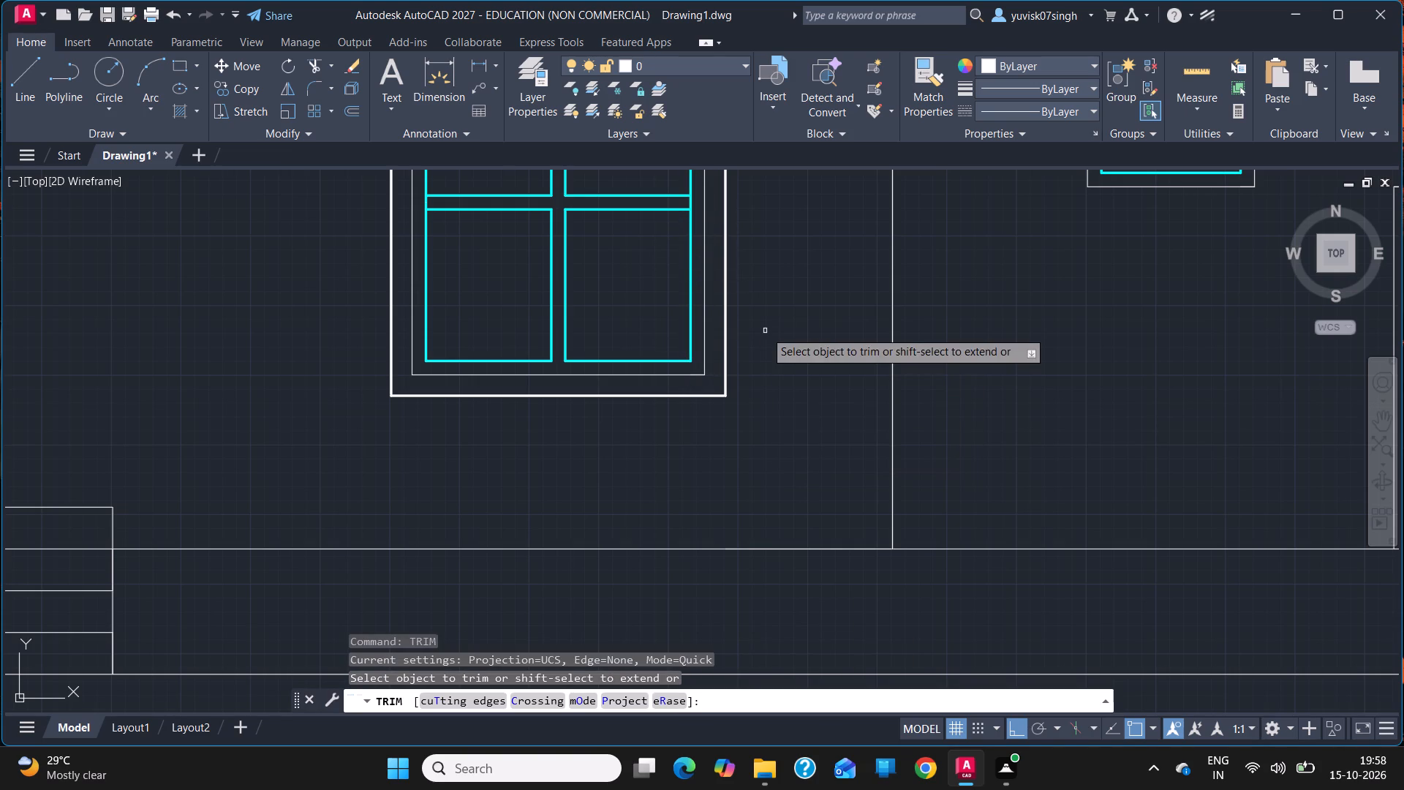
click(692, 203)
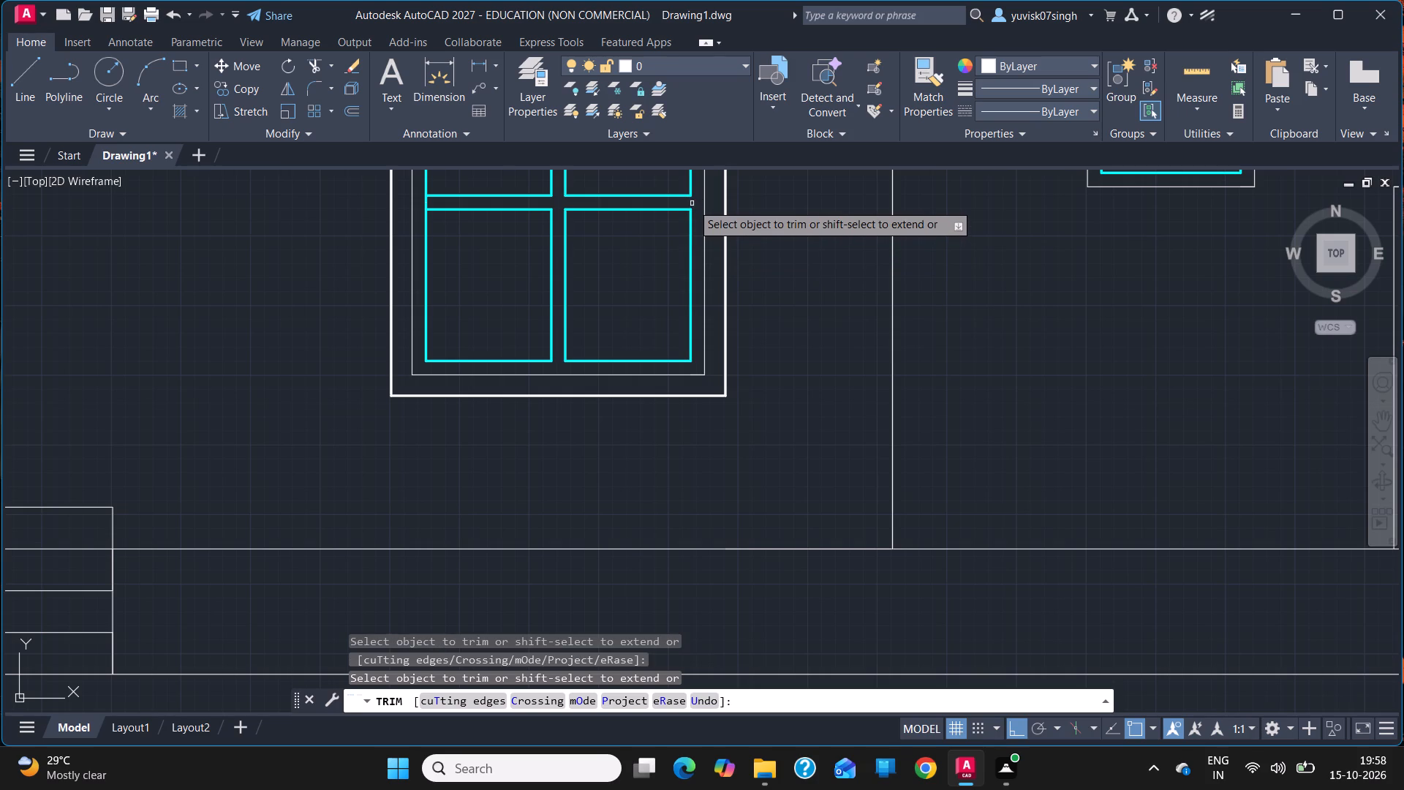
click(429, 205)
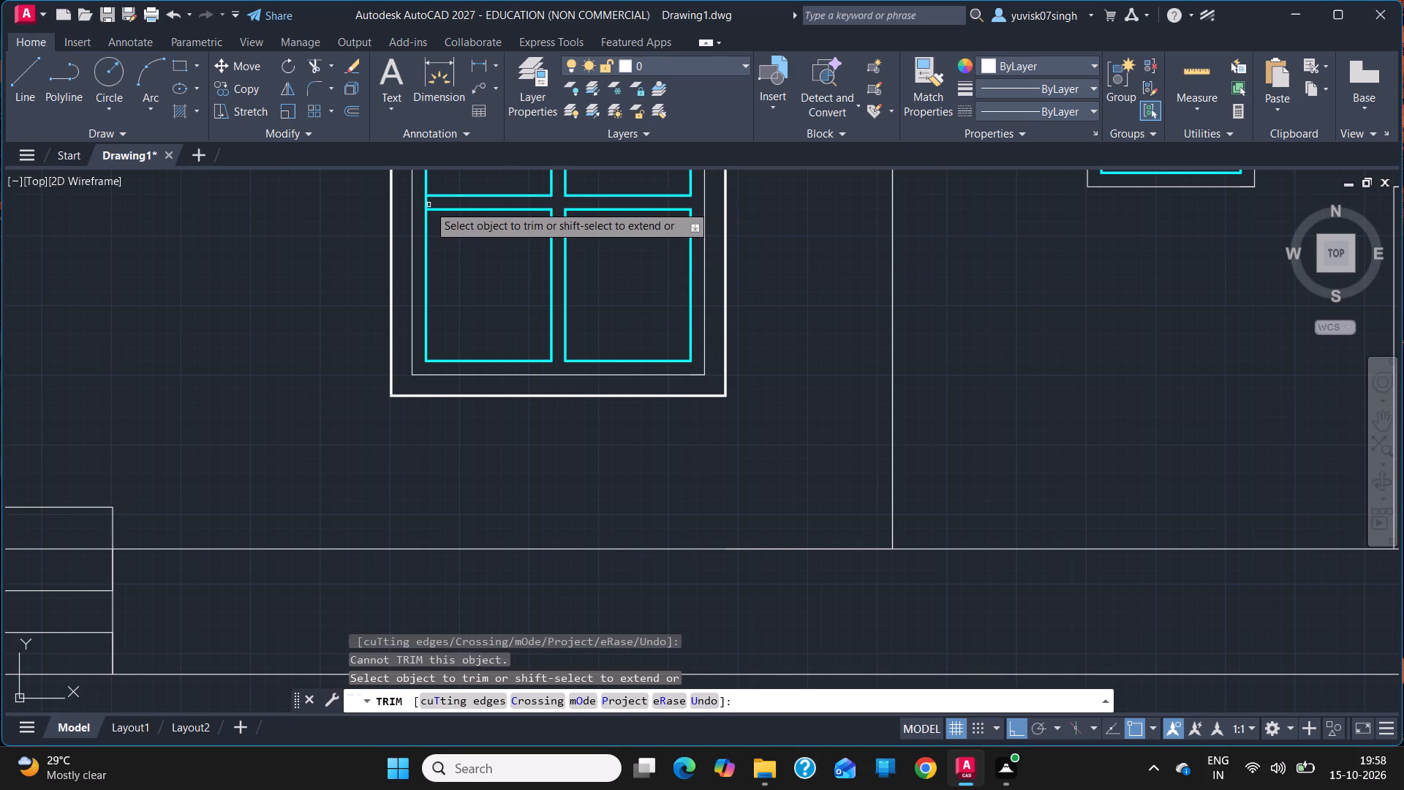
click(425, 205)
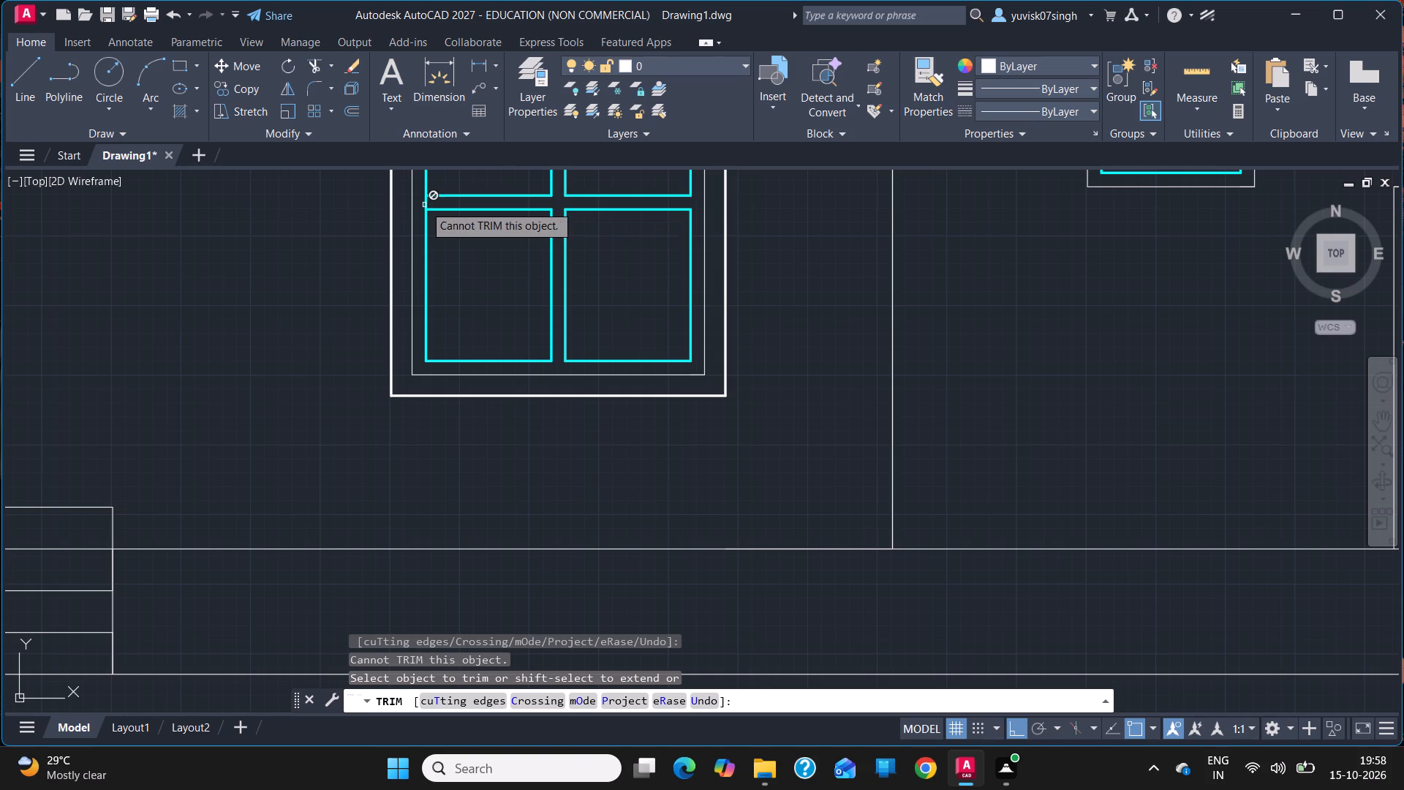
click(436, 207)
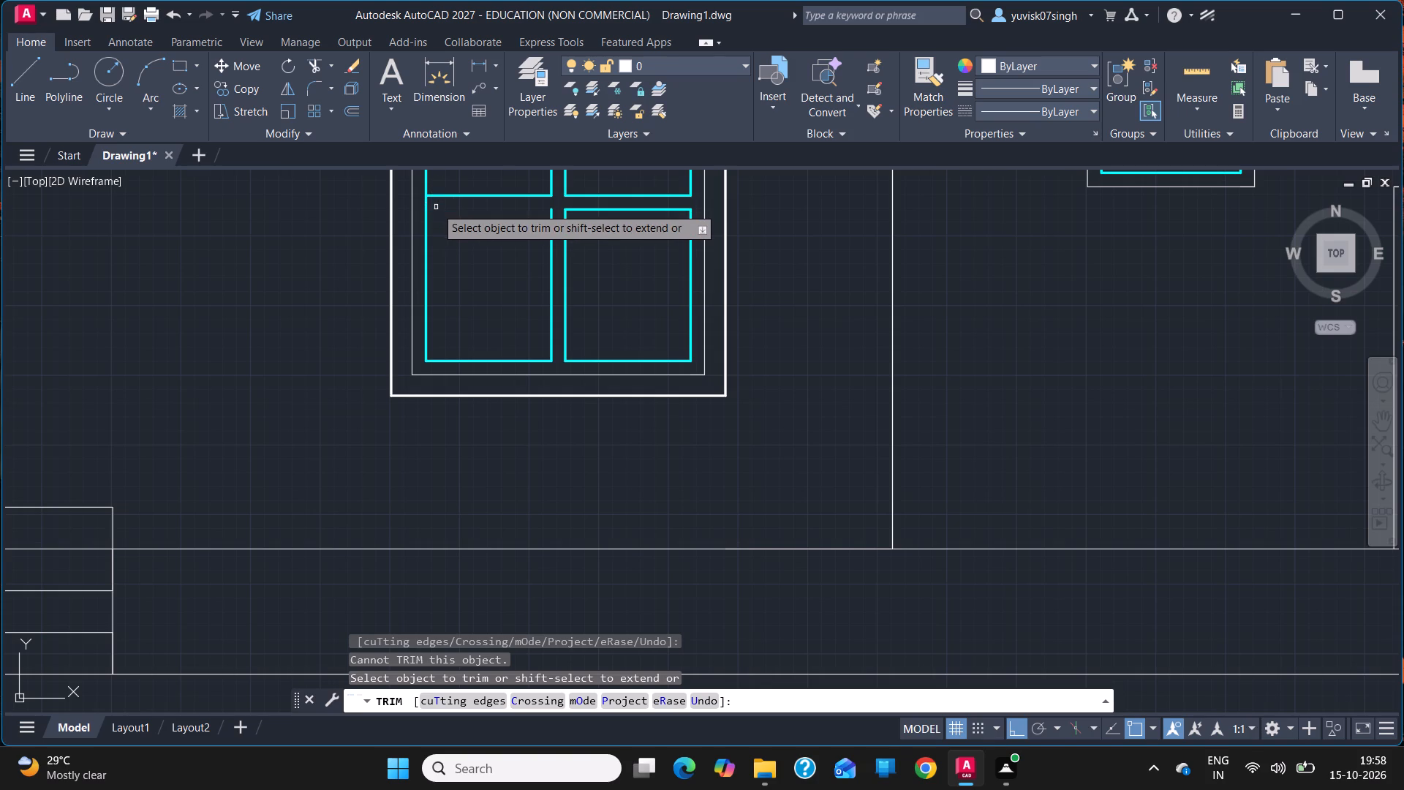
key(ctrl+z)
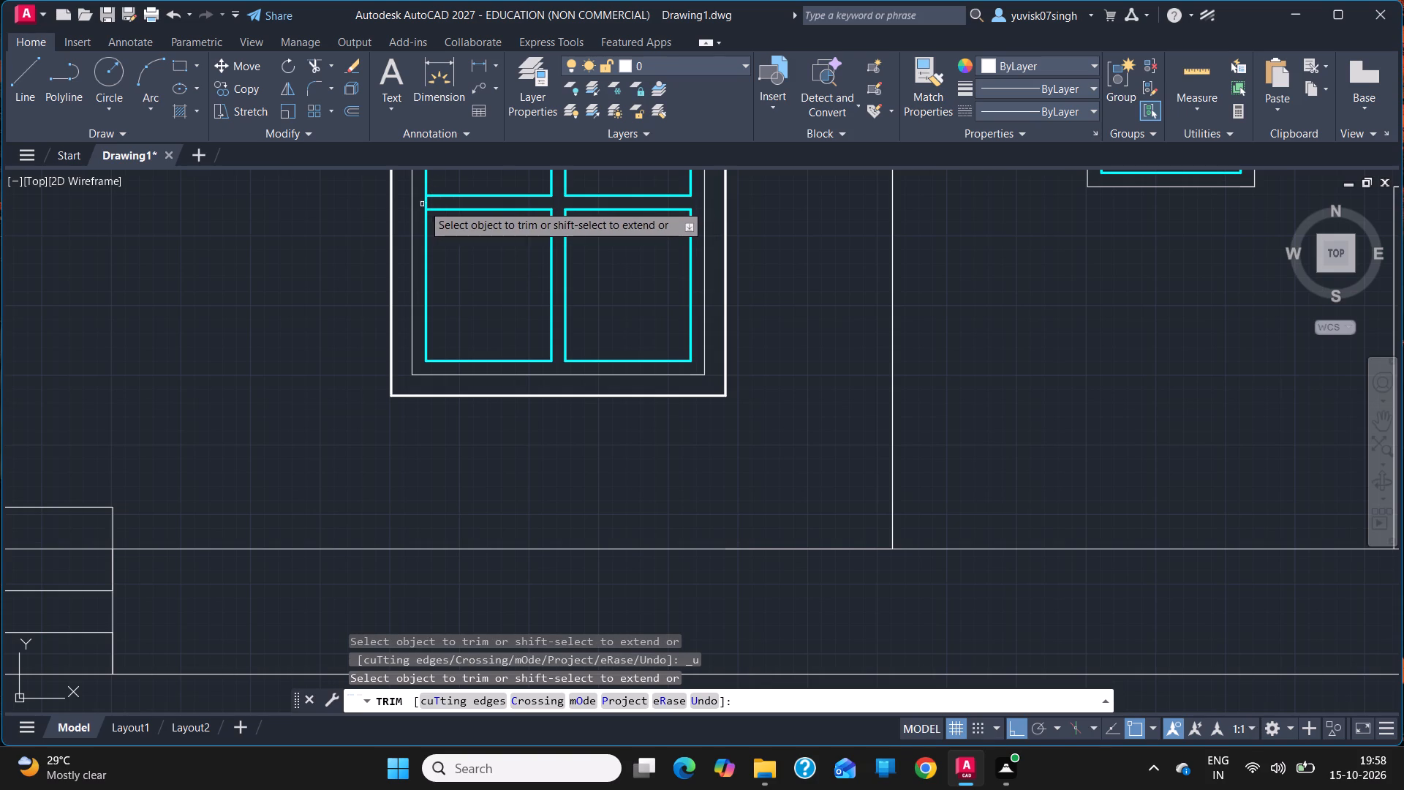
click(436, 206)
drag(436, 206, 422, 203)
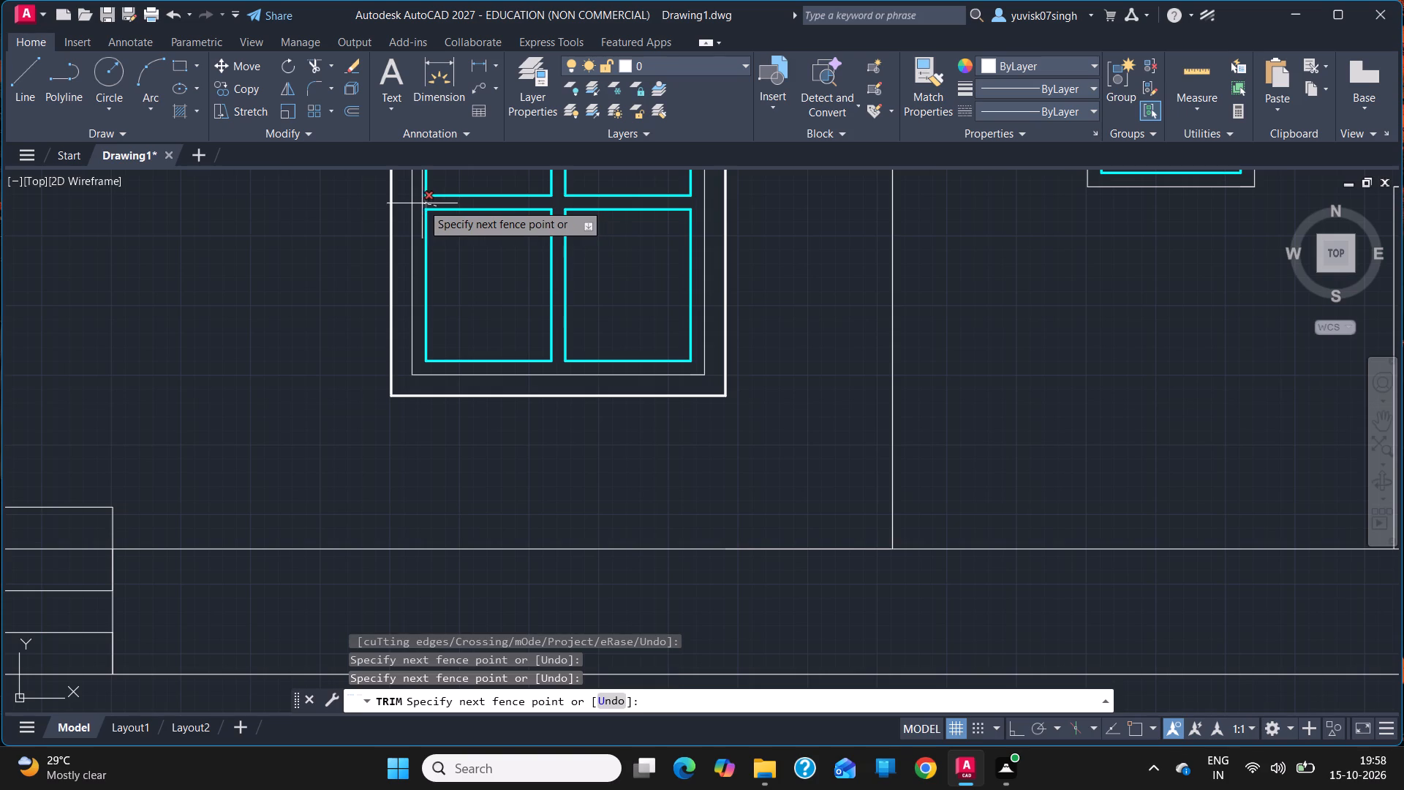
click(422, 203)
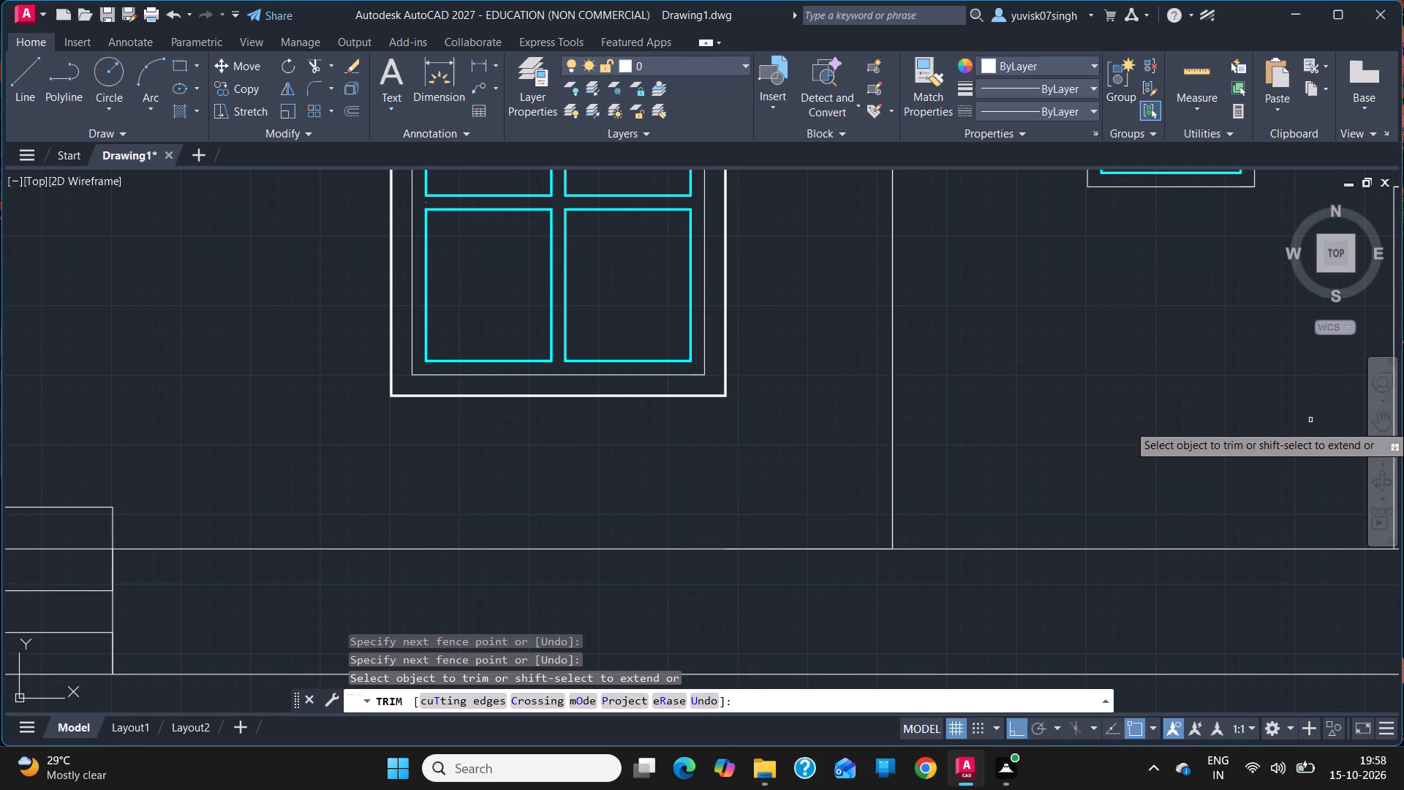
Trim the cyan side-line segments at both ends of the sixth and fifth dividers from the top in the tall frame.
click(1373, 429)
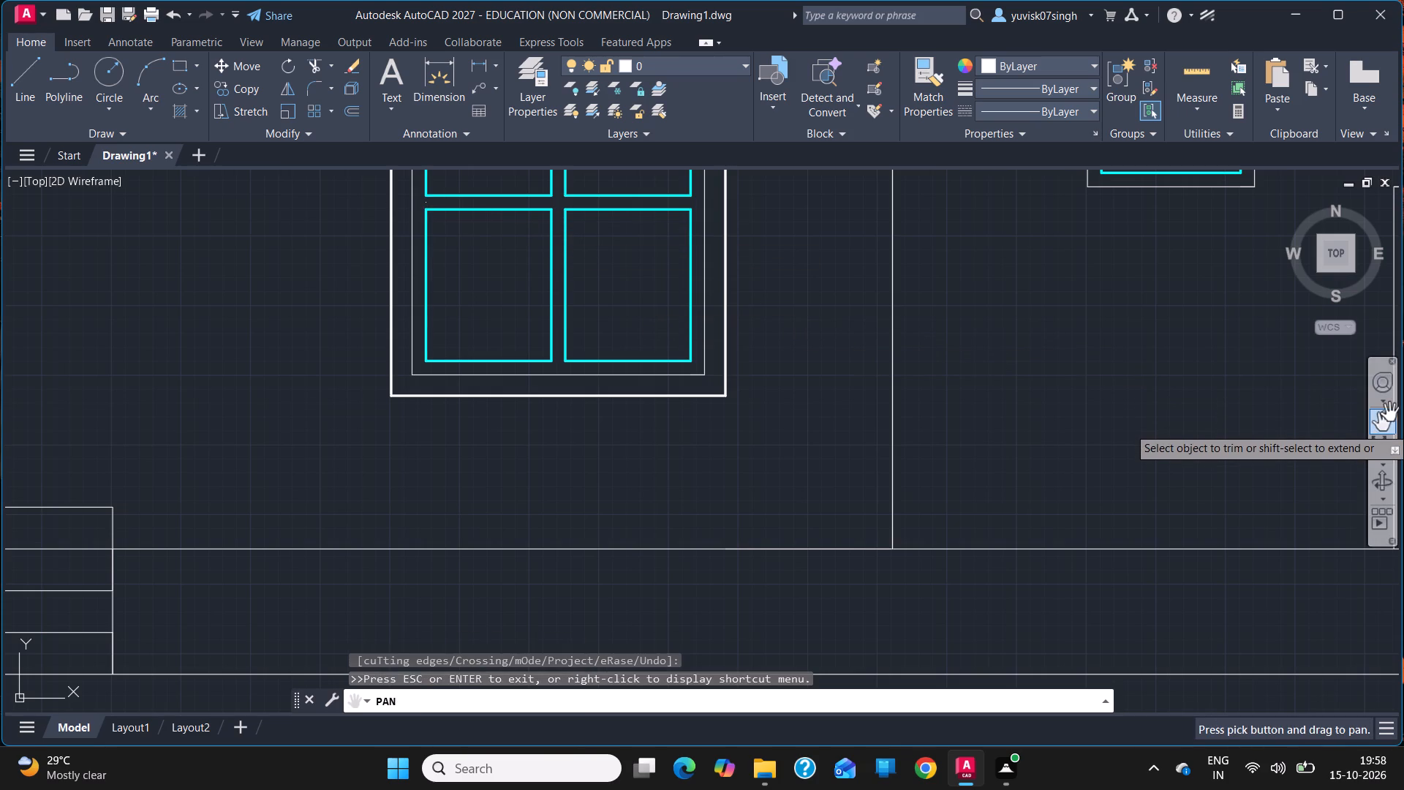
drag(924, 343, 994, 461)
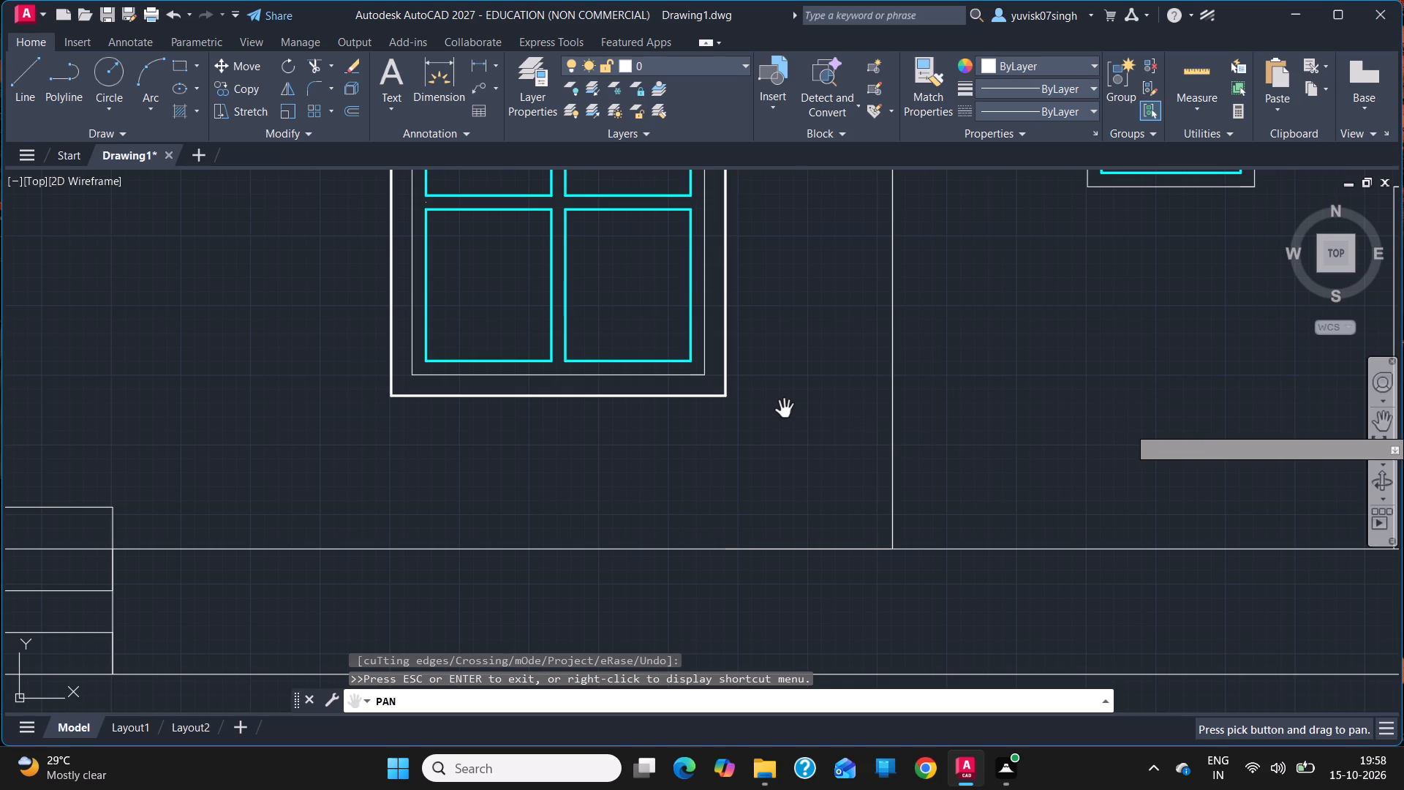
ctrl+scroll(785, 410, down, 3)
ctrl+scroll(785, 410, up, 2)
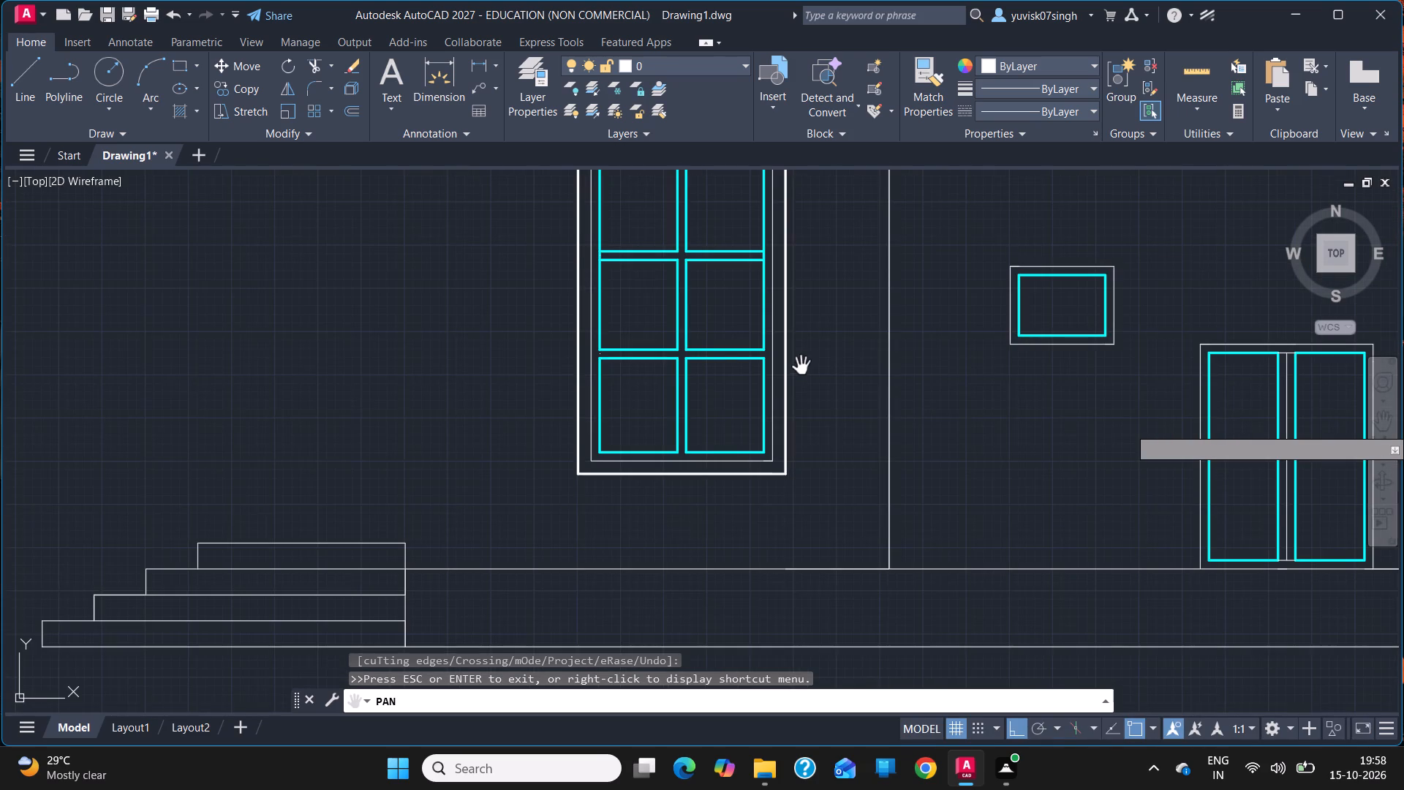
drag(801, 366, 825, 565)
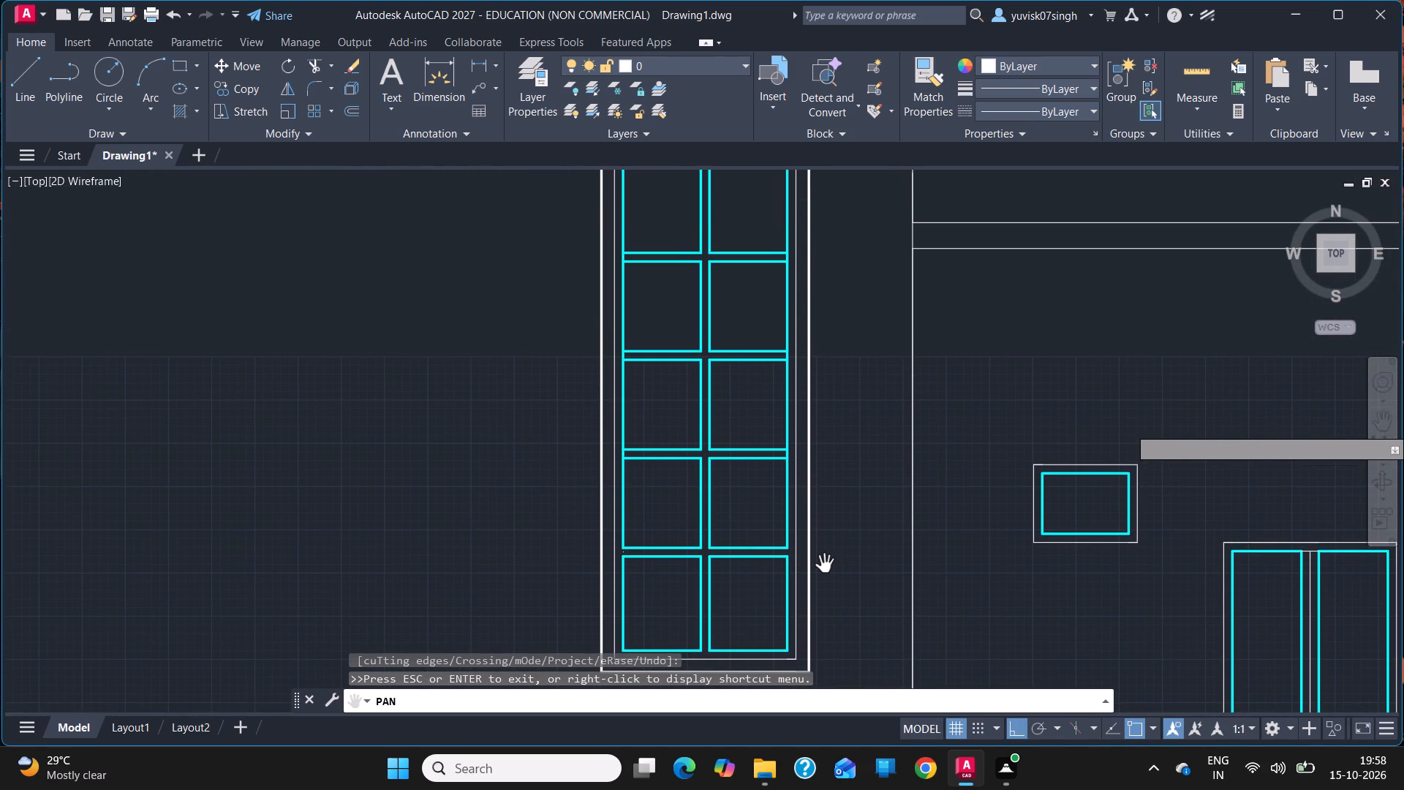
ctrl+scroll(825, 565, up, 1)
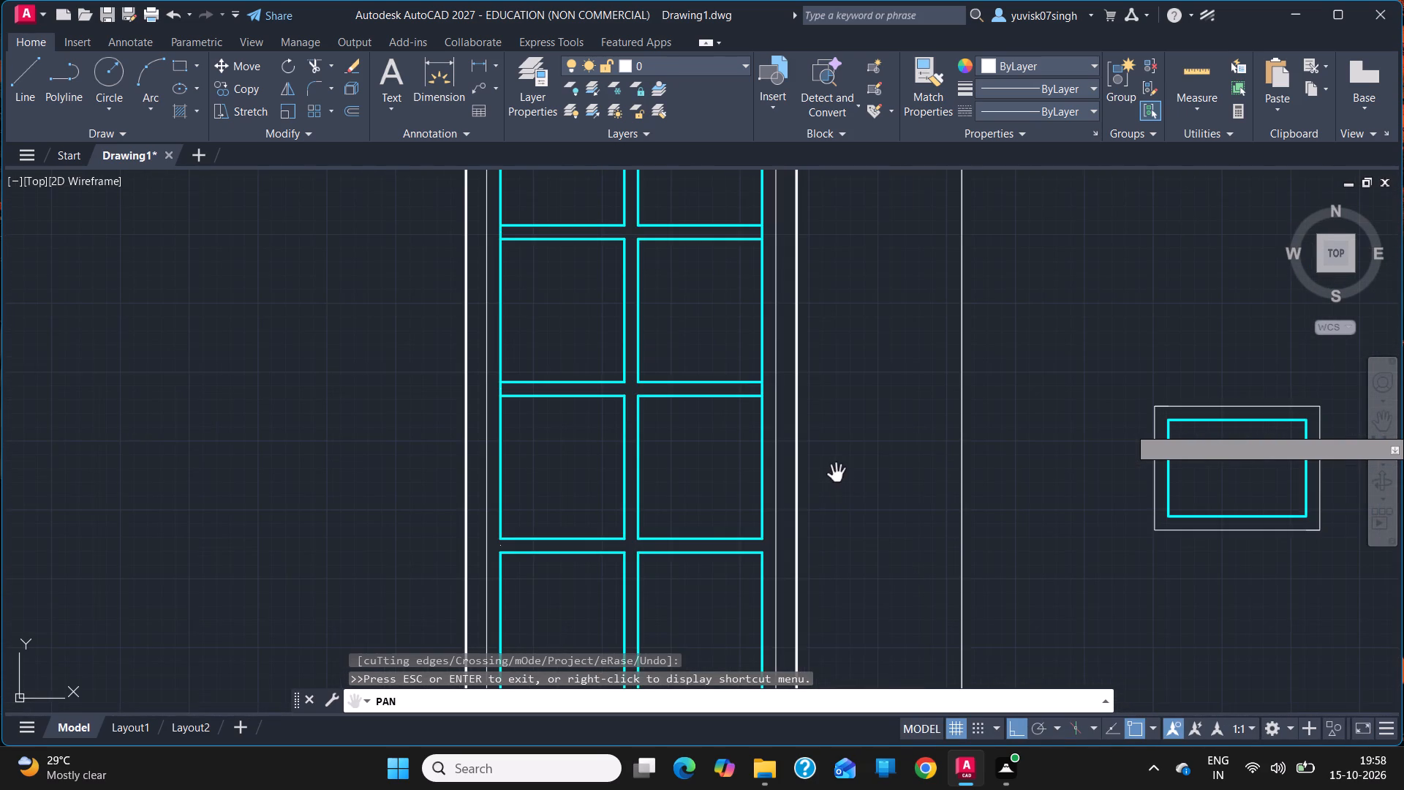
drag(837, 474, 886, 639)
drag(891, 571, 917, 595)
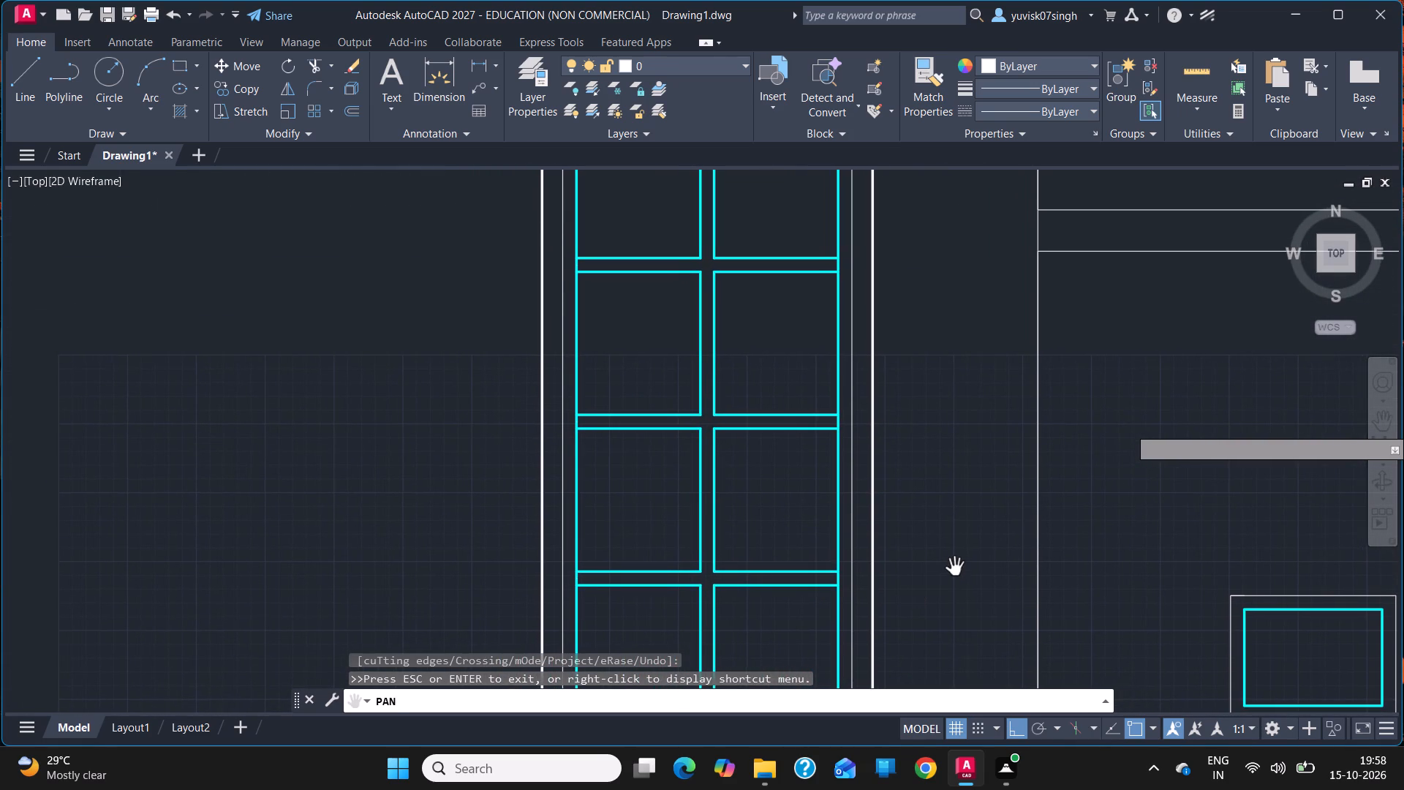
key(Escape)
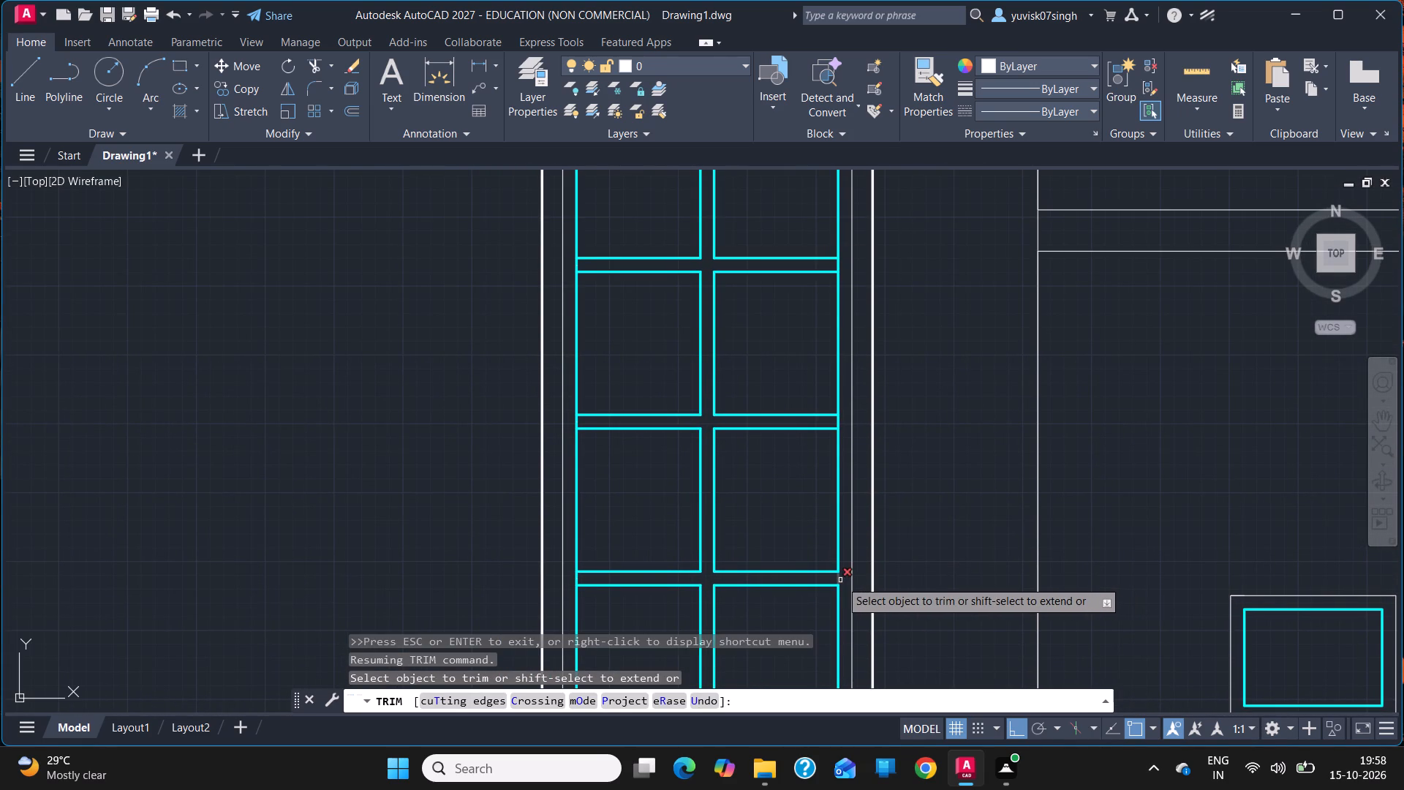
click(837, 580)
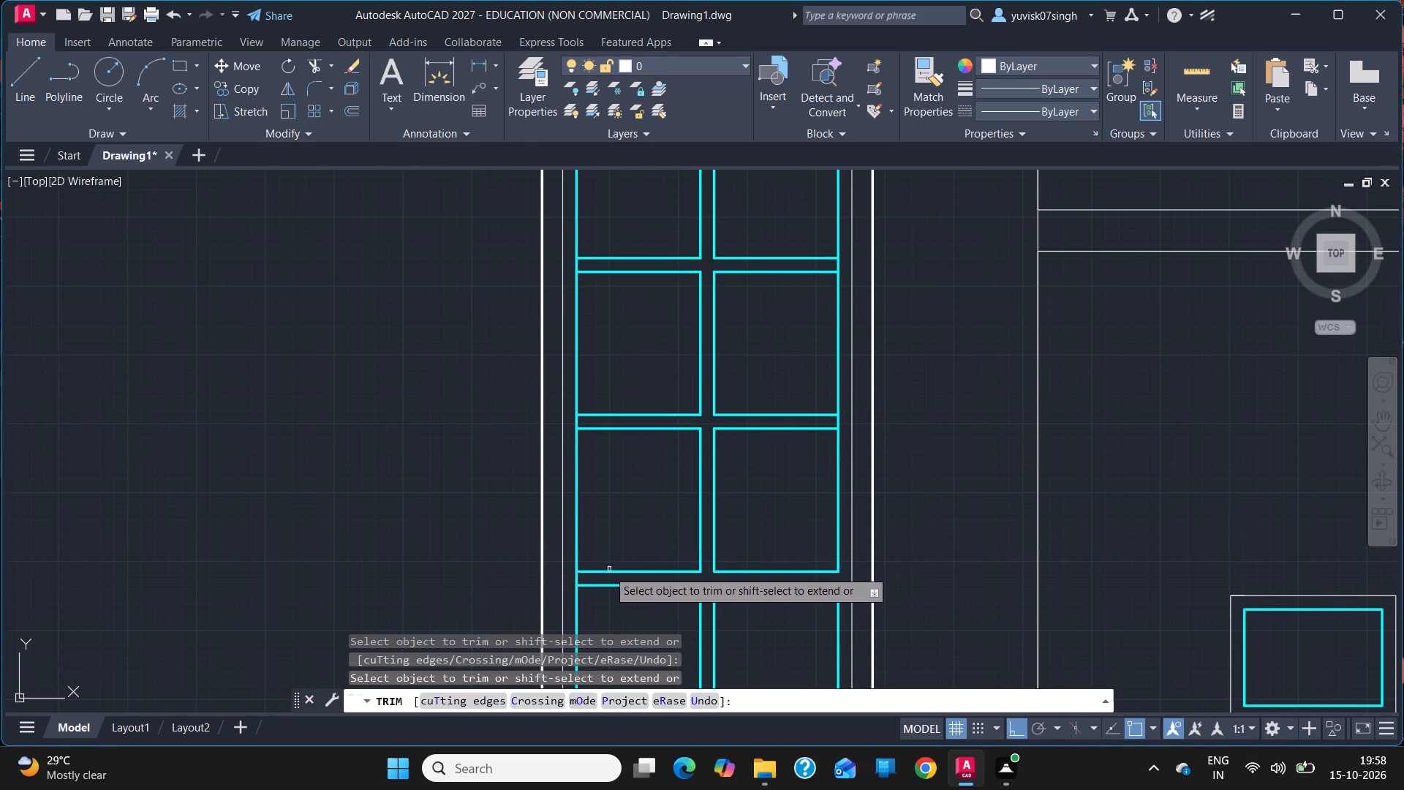
click(576, 582)
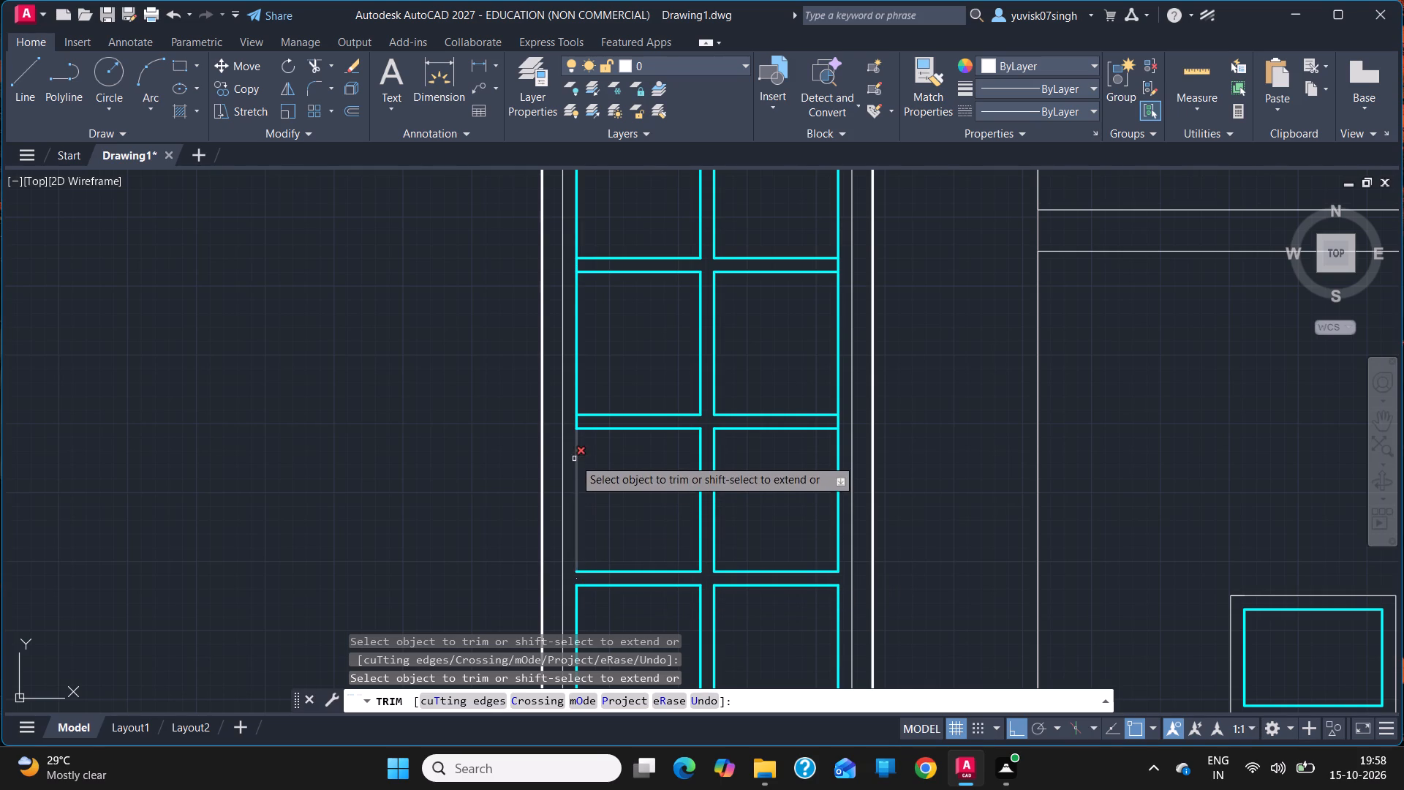
click(576, 418)
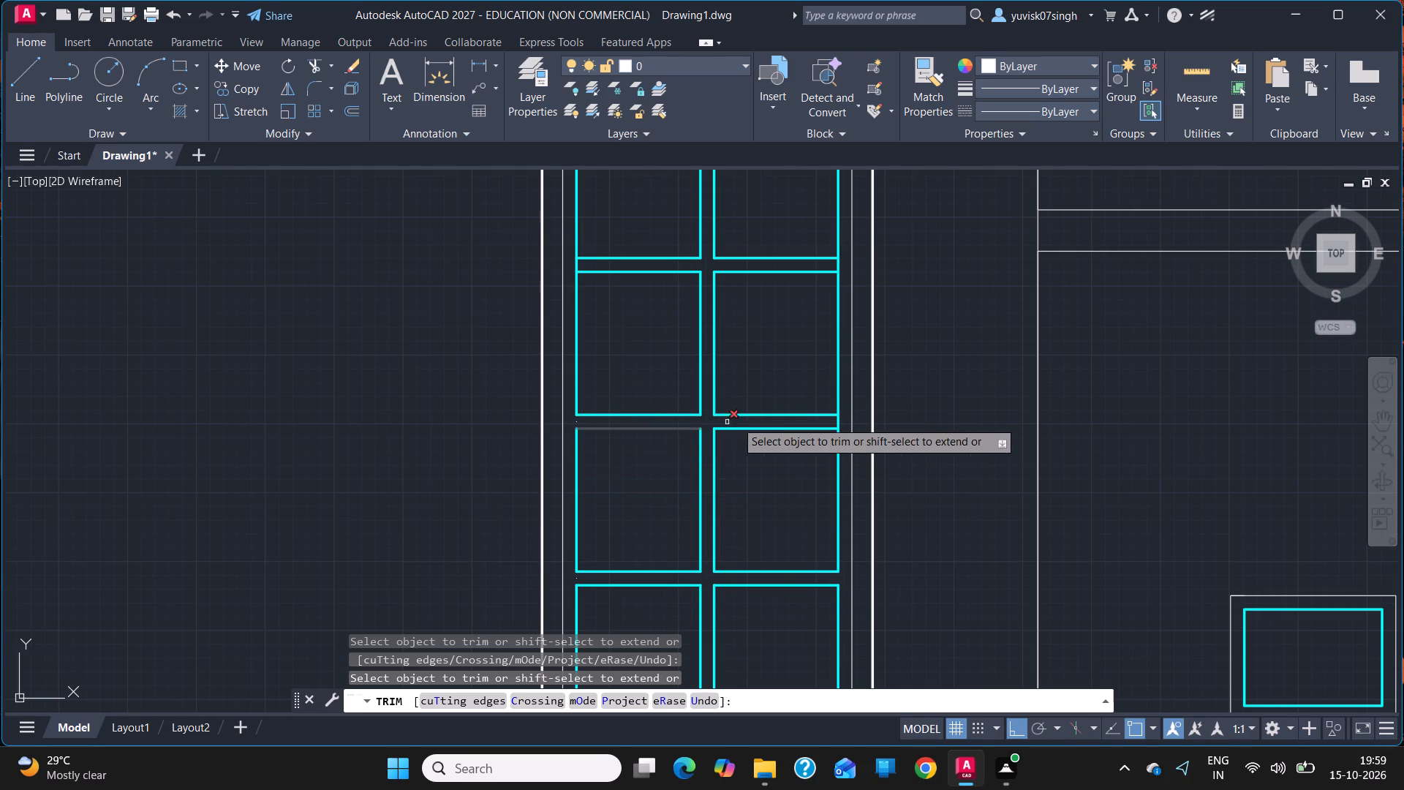
click(836, 423)
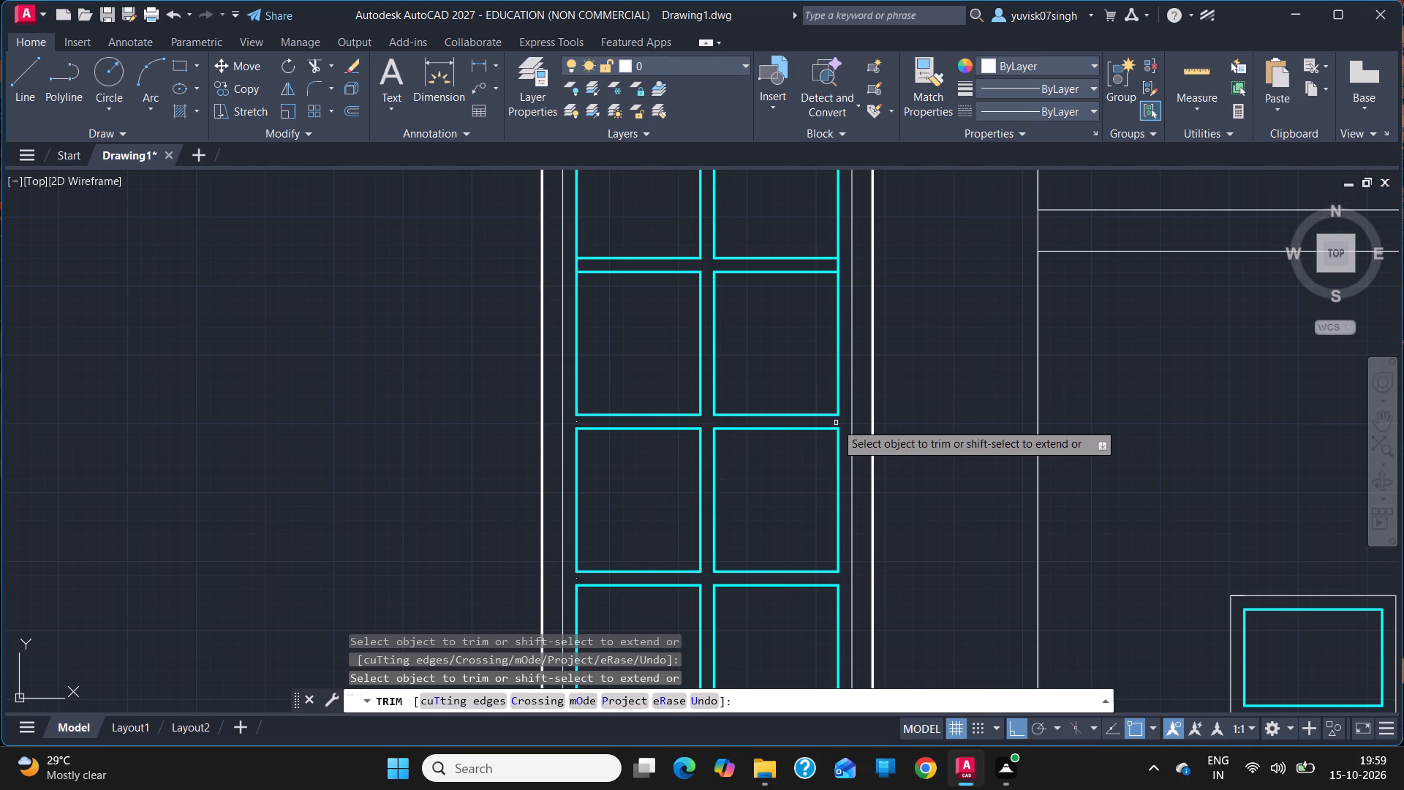
Trim the cyan side-line segments at both ends of the tall frame's fourth divider from the top, and end the Trim command.
click(842, 267)
drag(842, 267, 830, 266)
click(830, 266)
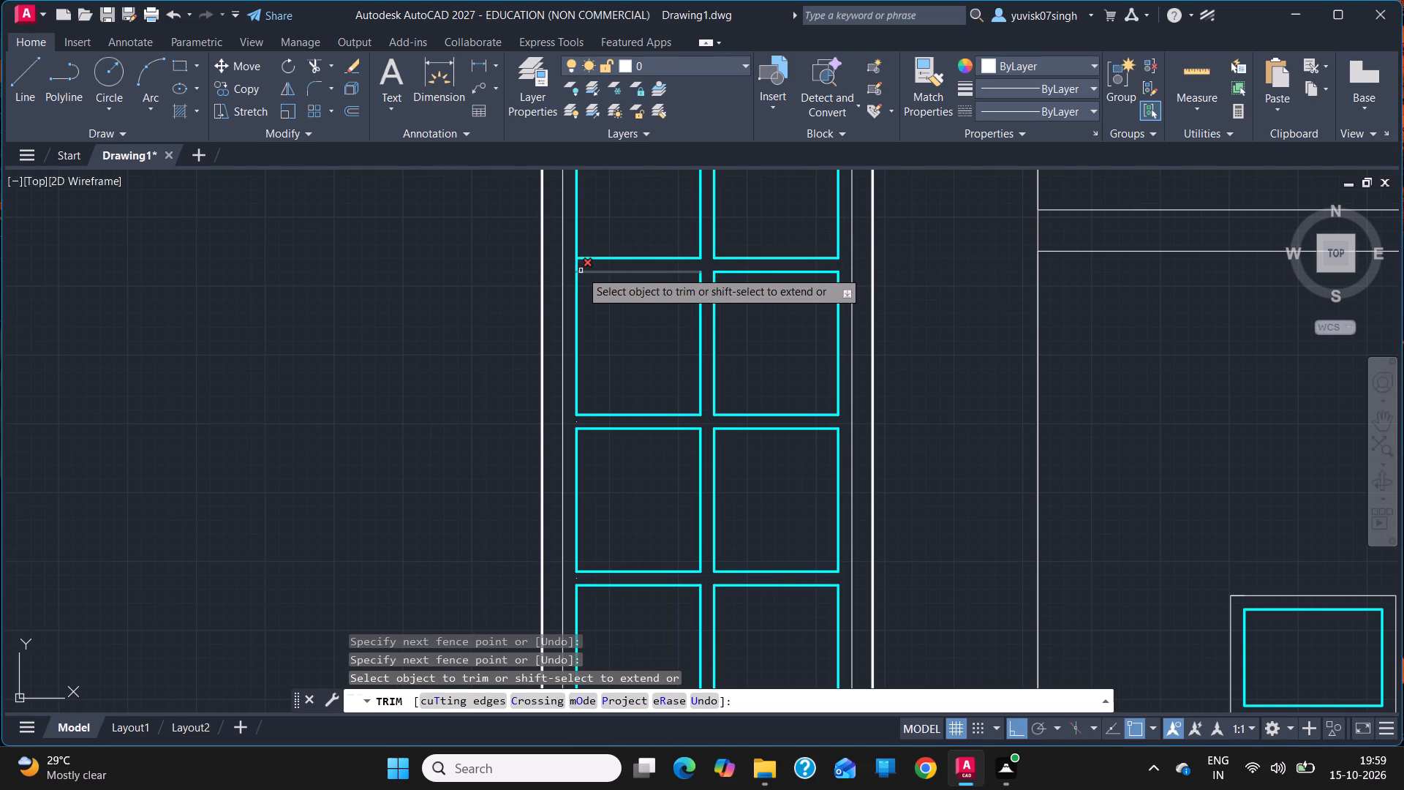
click(576, 266)
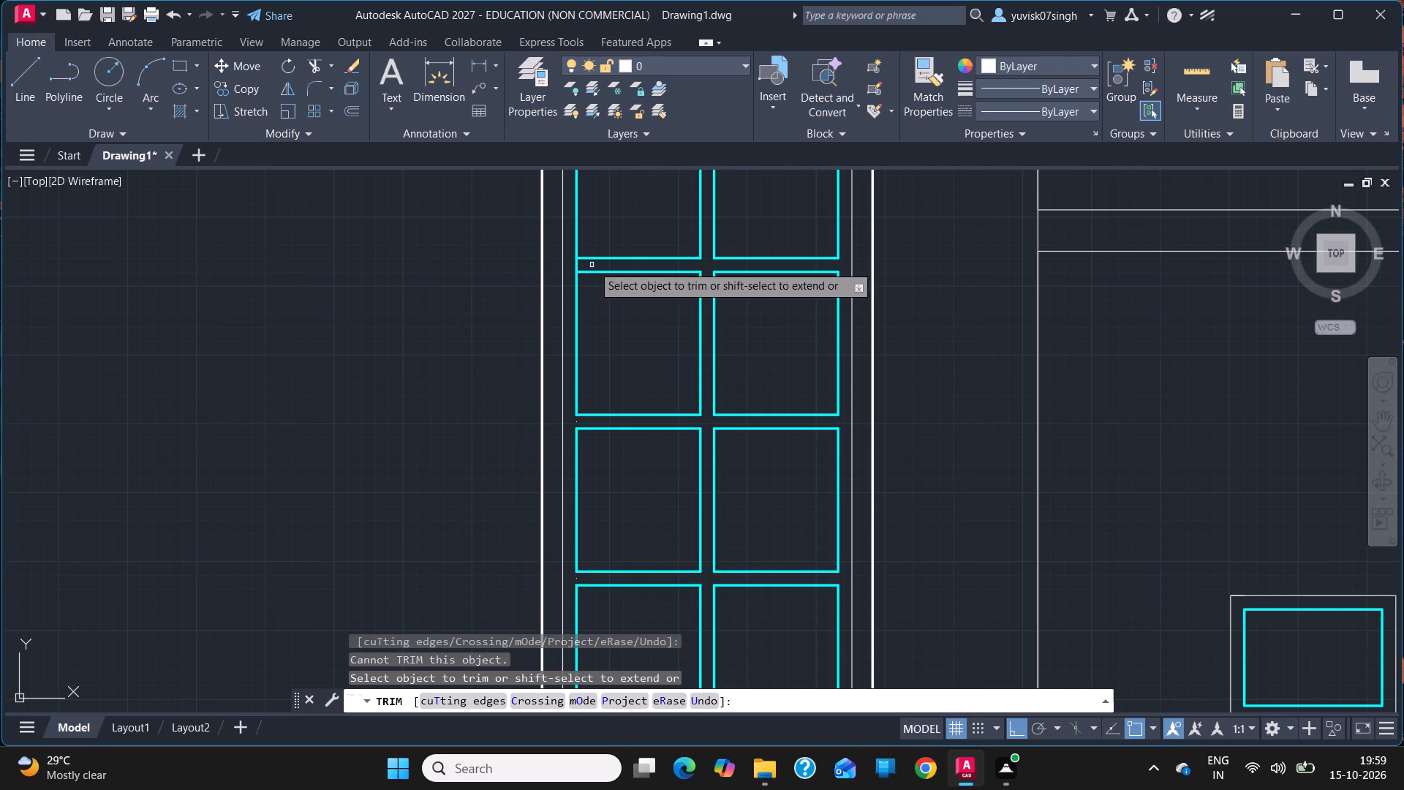
click(575, 266)
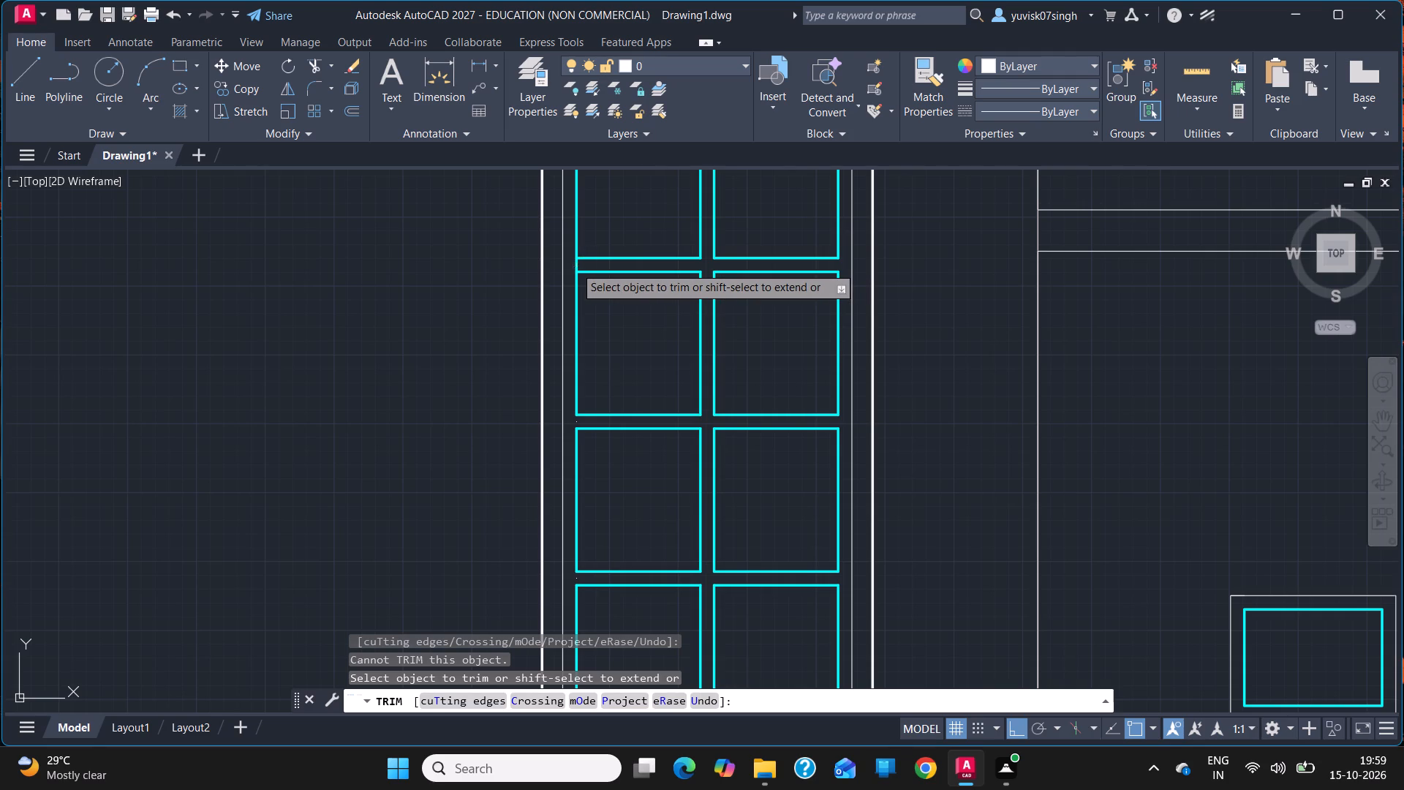
drag(583, 266, 582, 266)
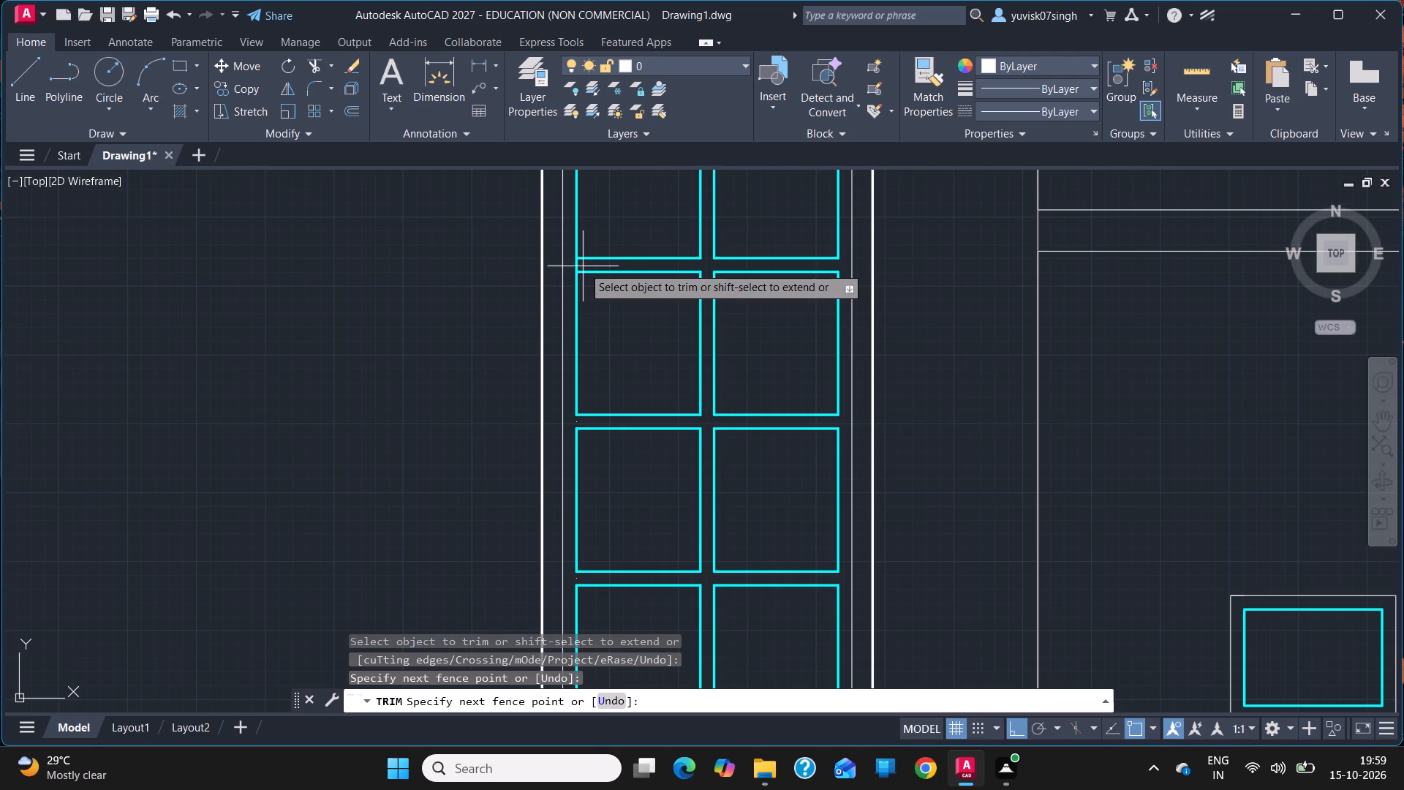
drag(582, 266, 571, 266)
click(571, 266)
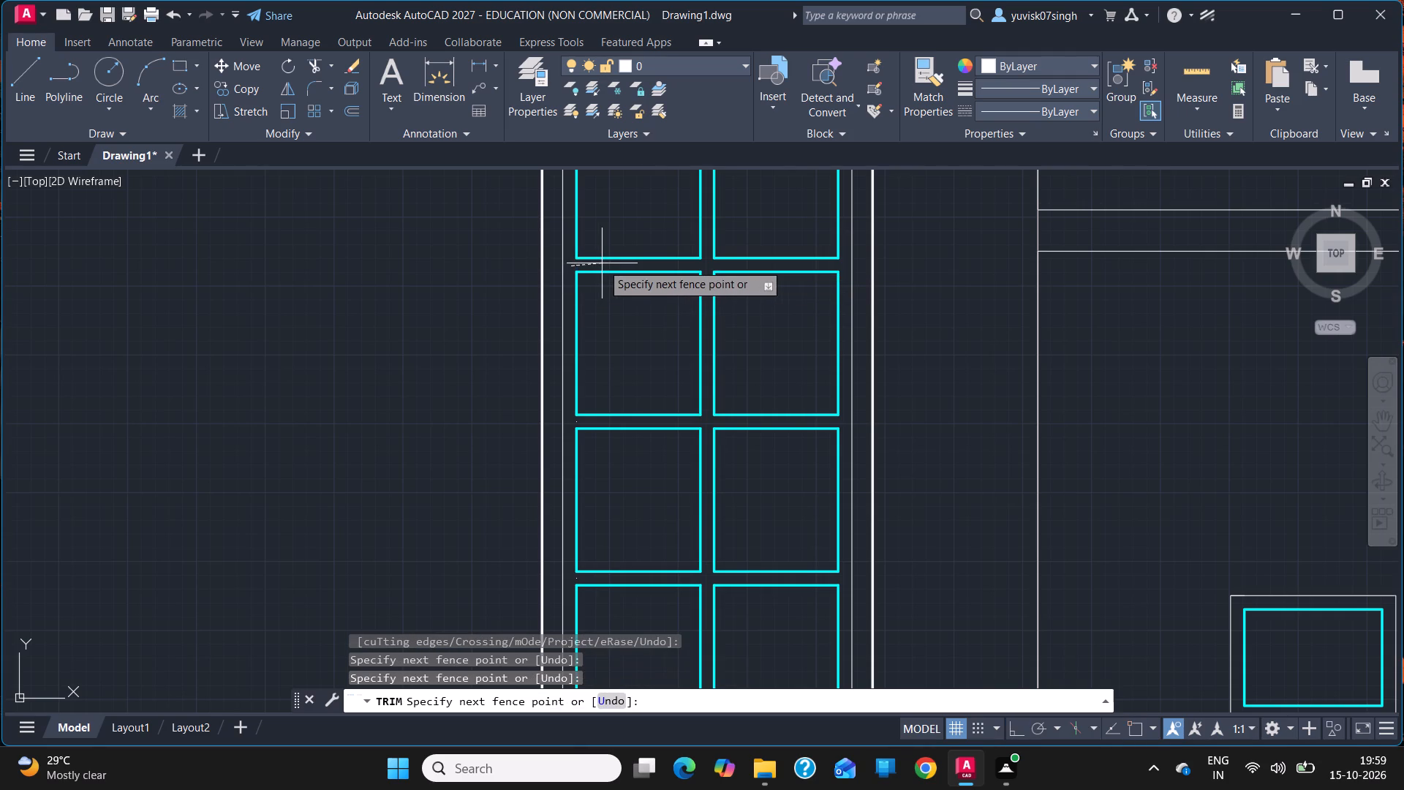
key(Escape)
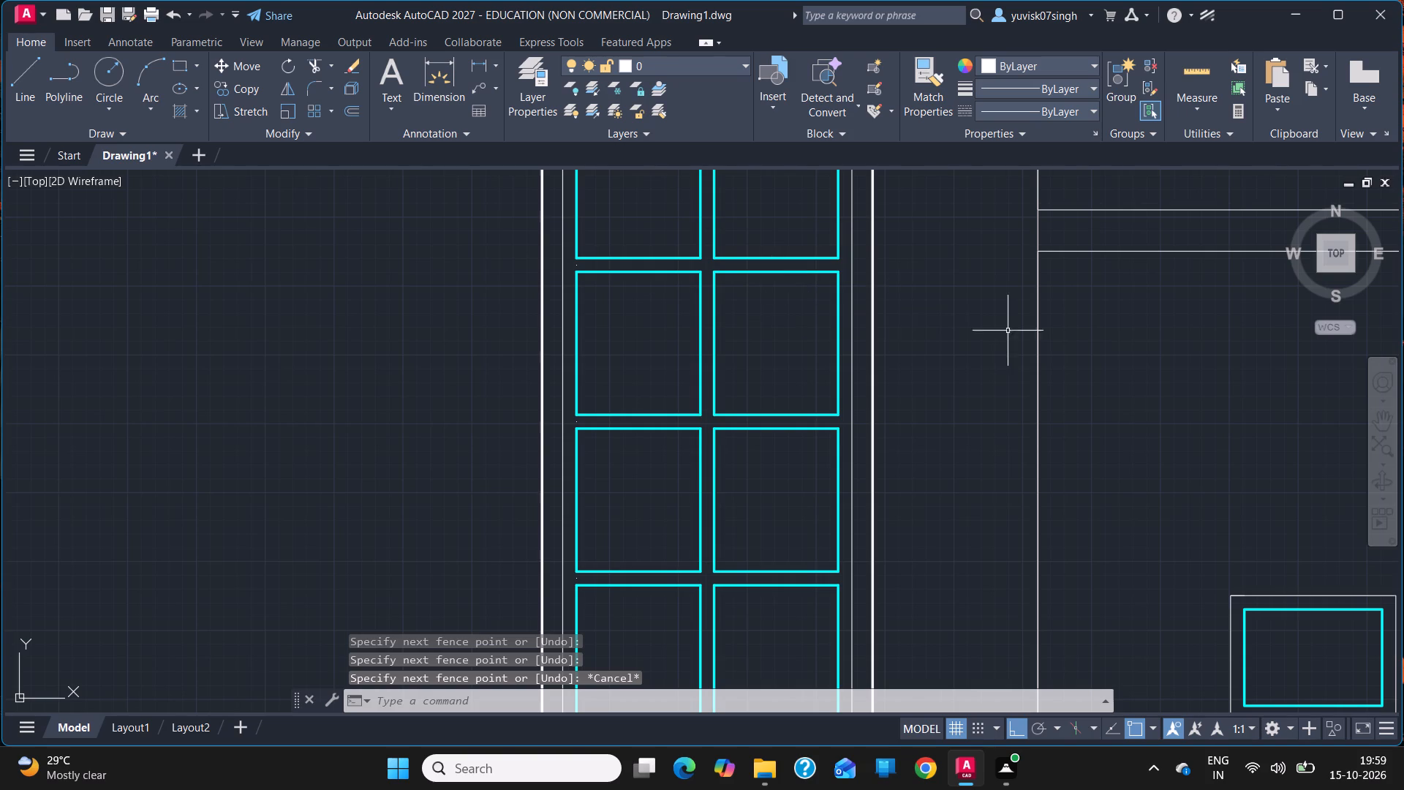
Trim the cyan side-line segments at both ends of the third divider from the top in the tall frame.
click(1369, 414)
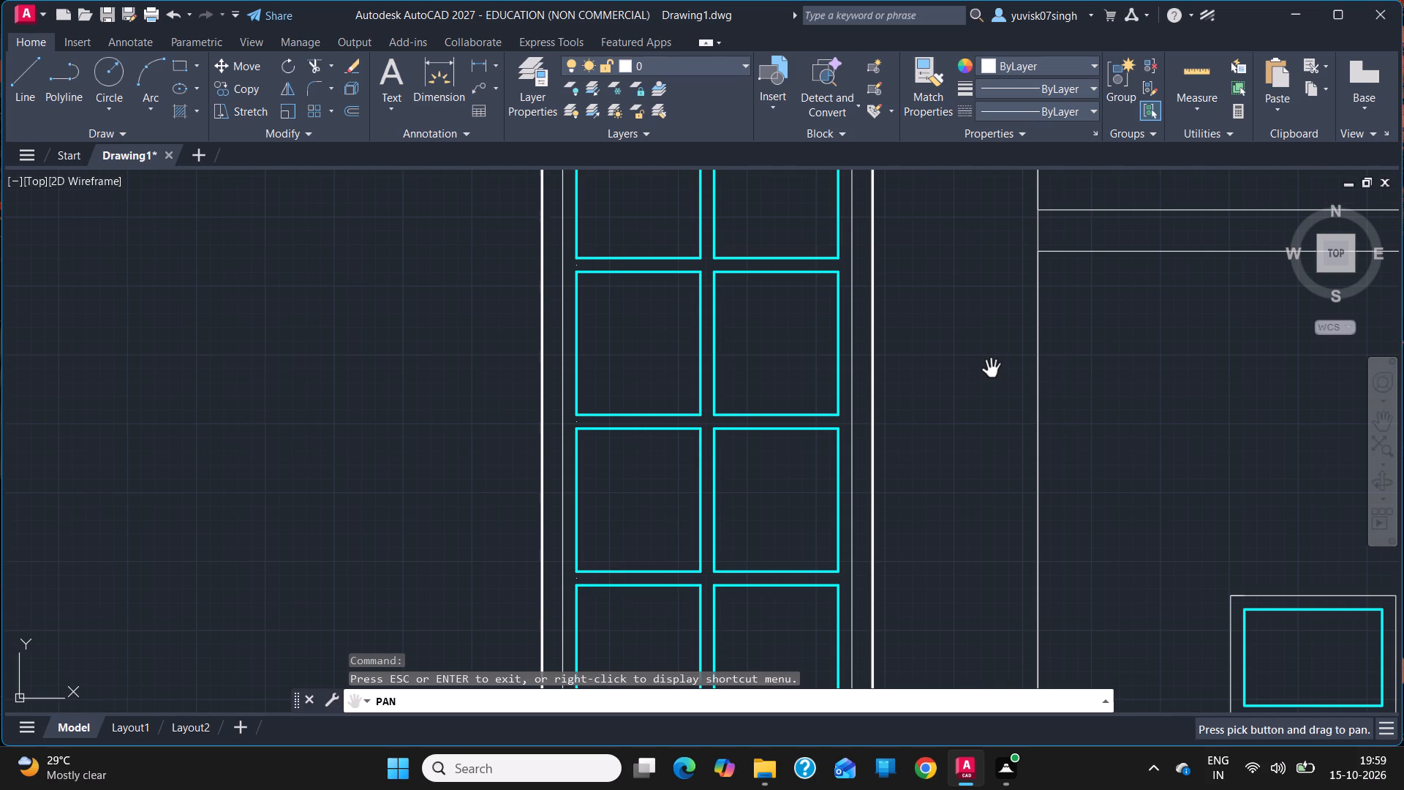
double_click(992, 369)
click(1380, 422)
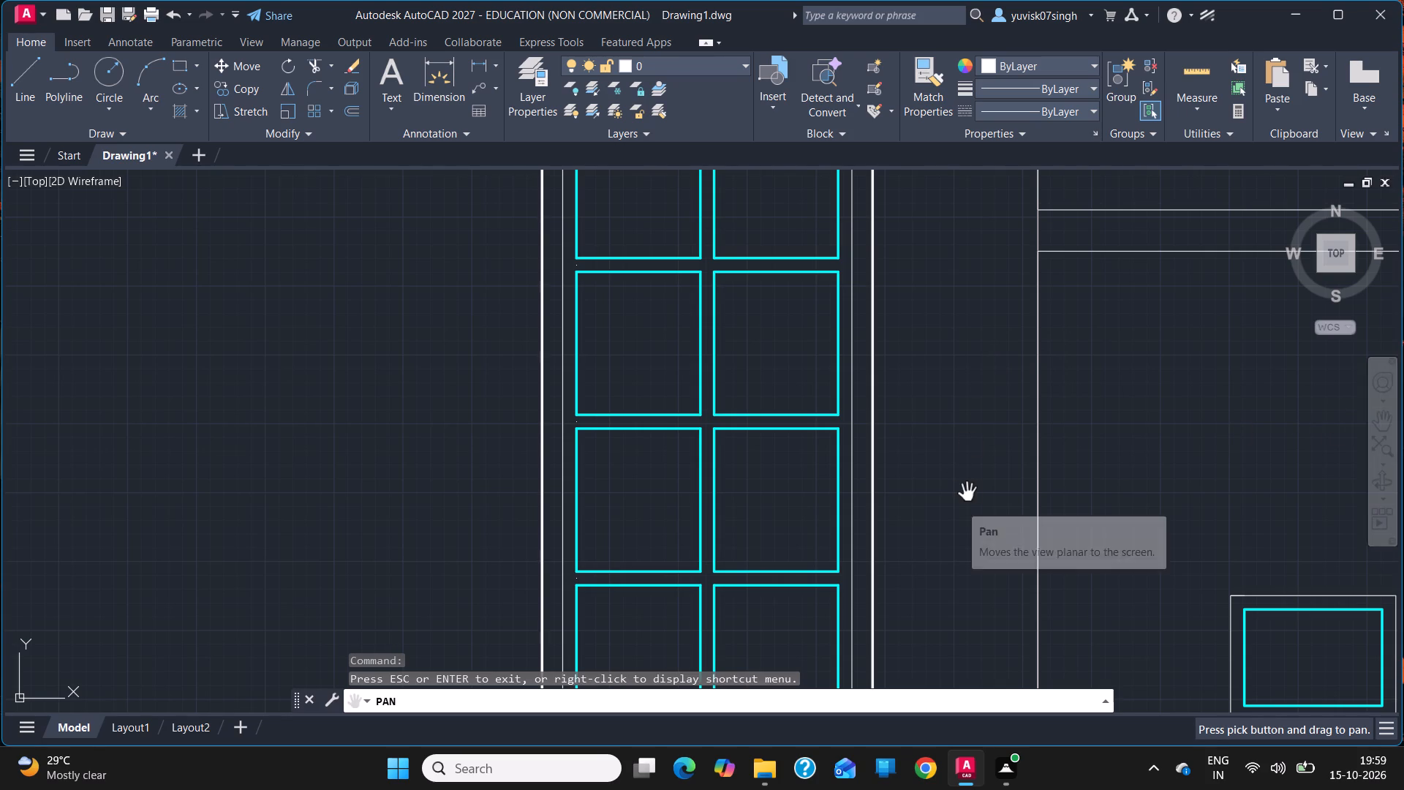
drag(967, 493, 978, 696)
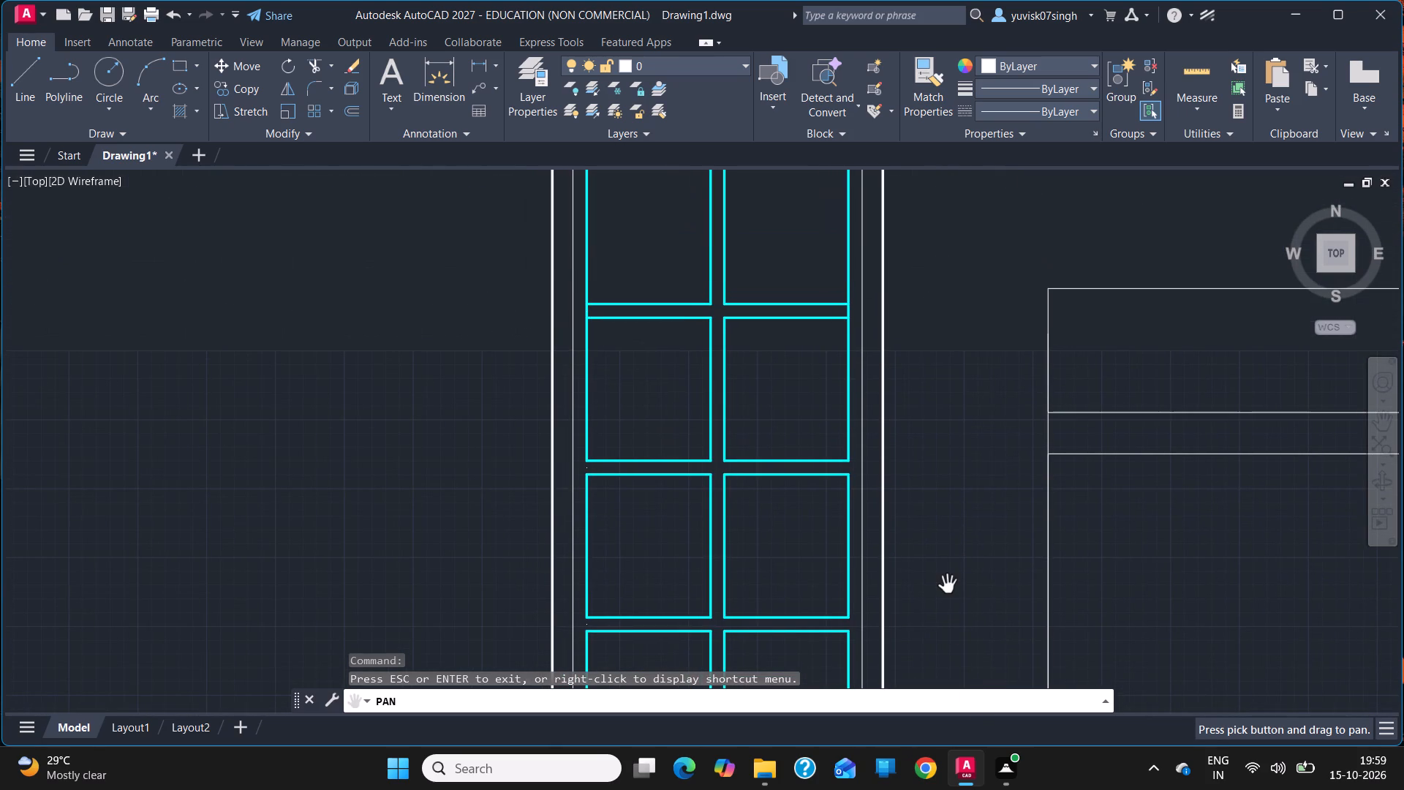
drag(948, 582, 967, 759)
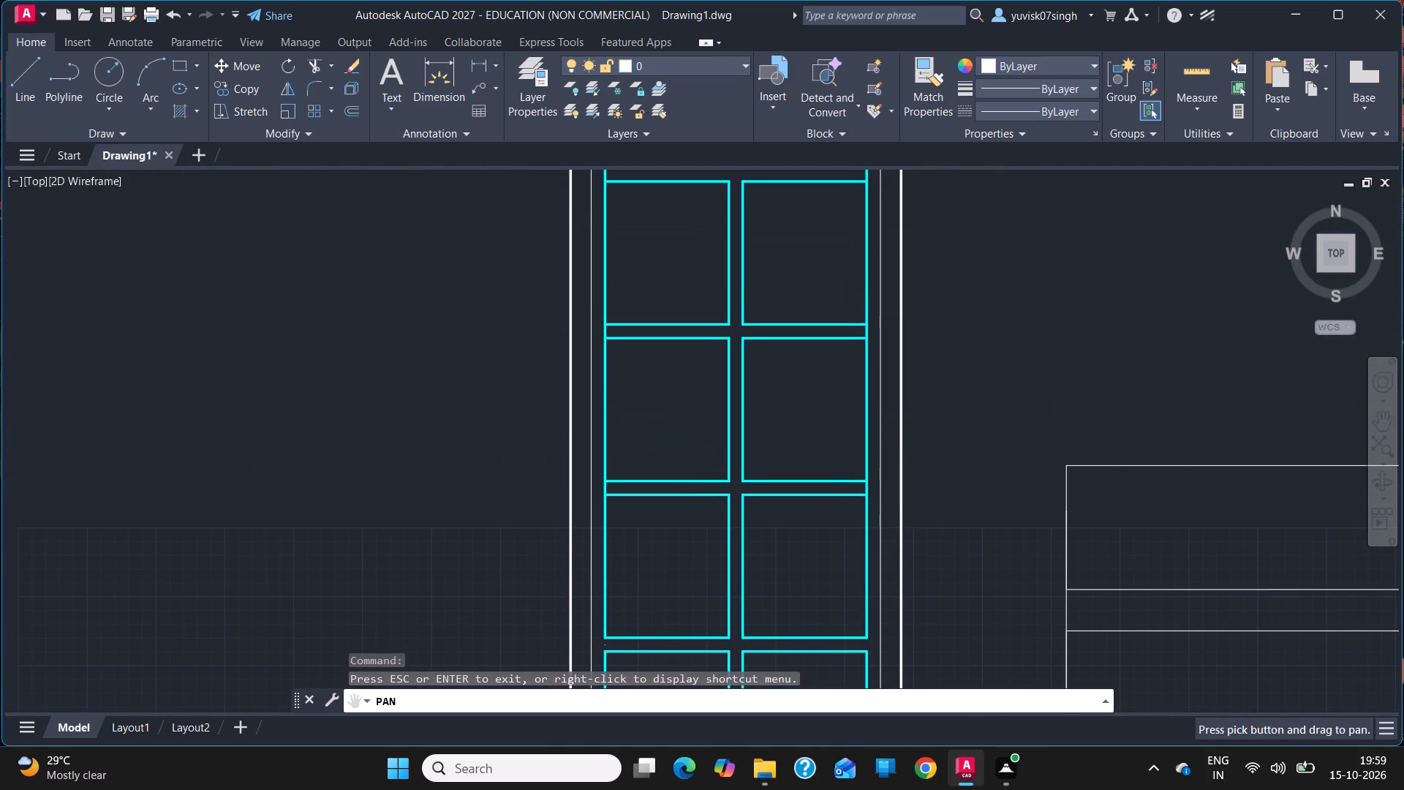
drag(959, 549, 968, 601)
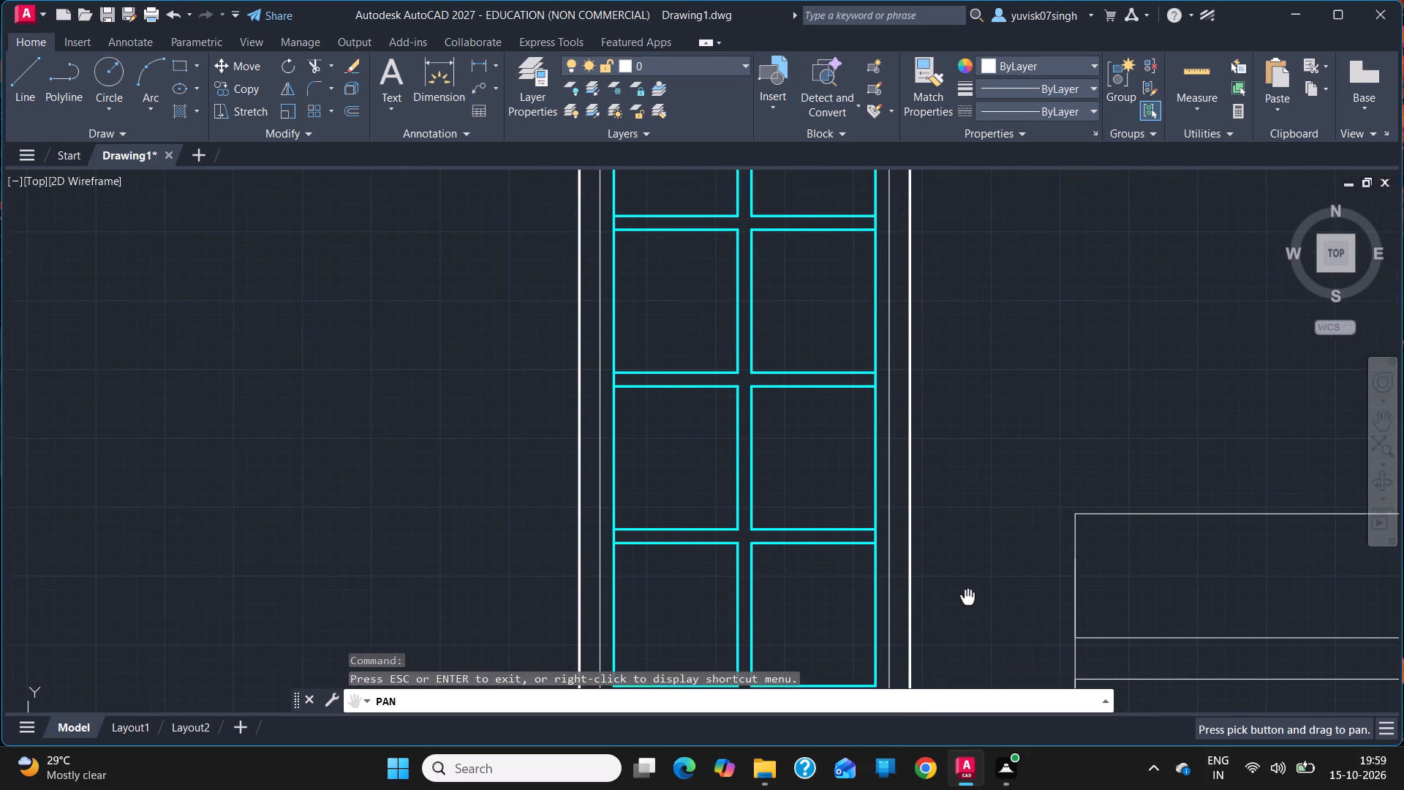
drag(968, 601, 972, 612)
key(Escape)
key(Escape)
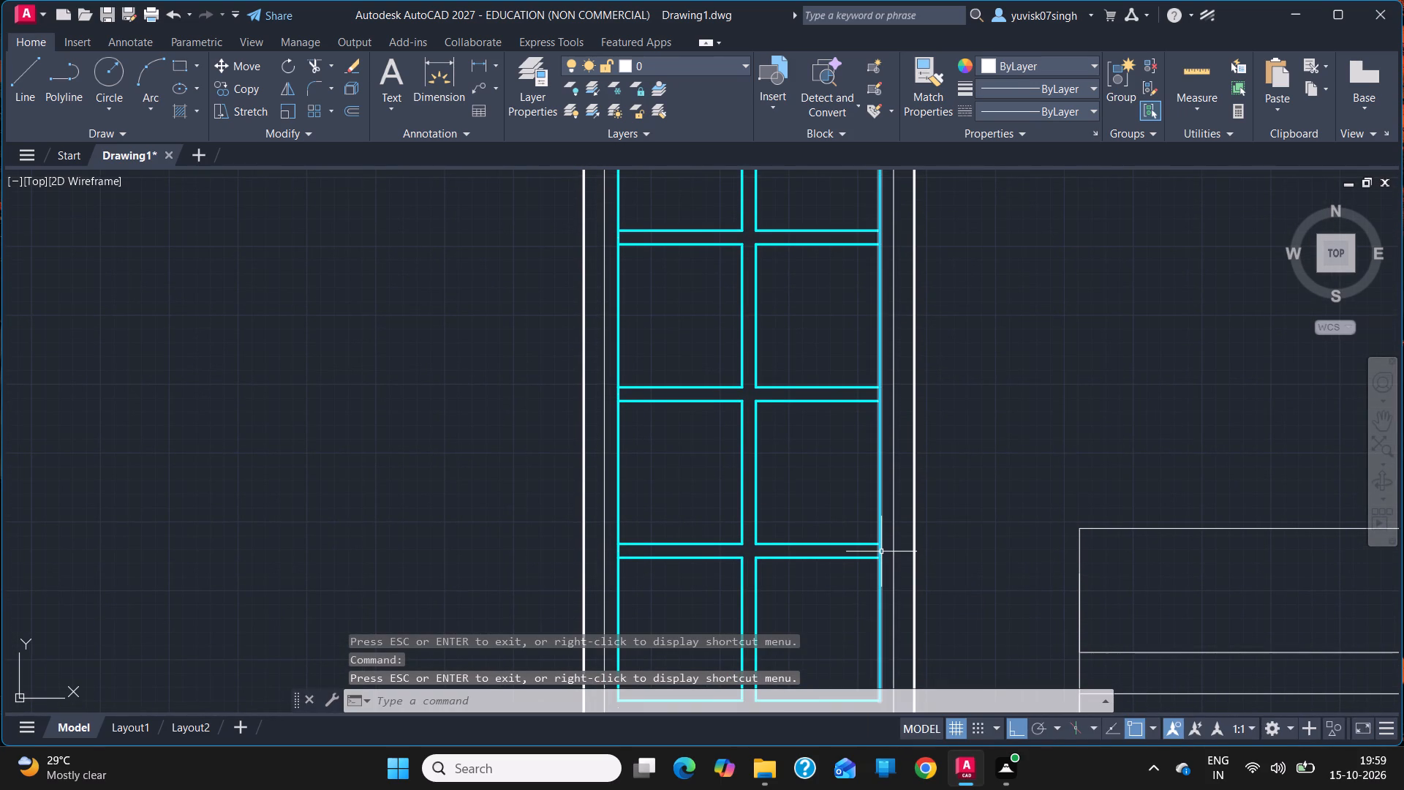
text(trim)
key(Return)
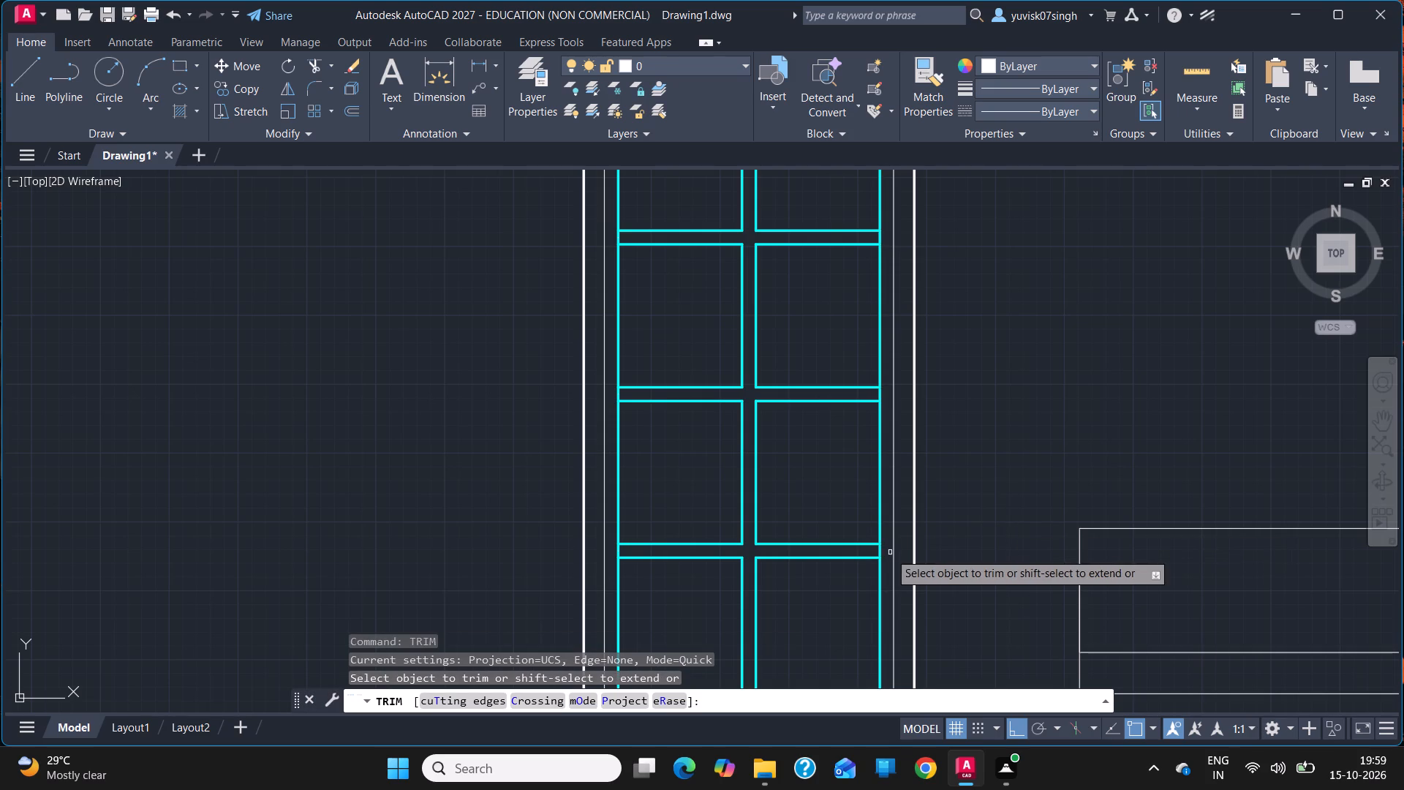
click(878, 553)
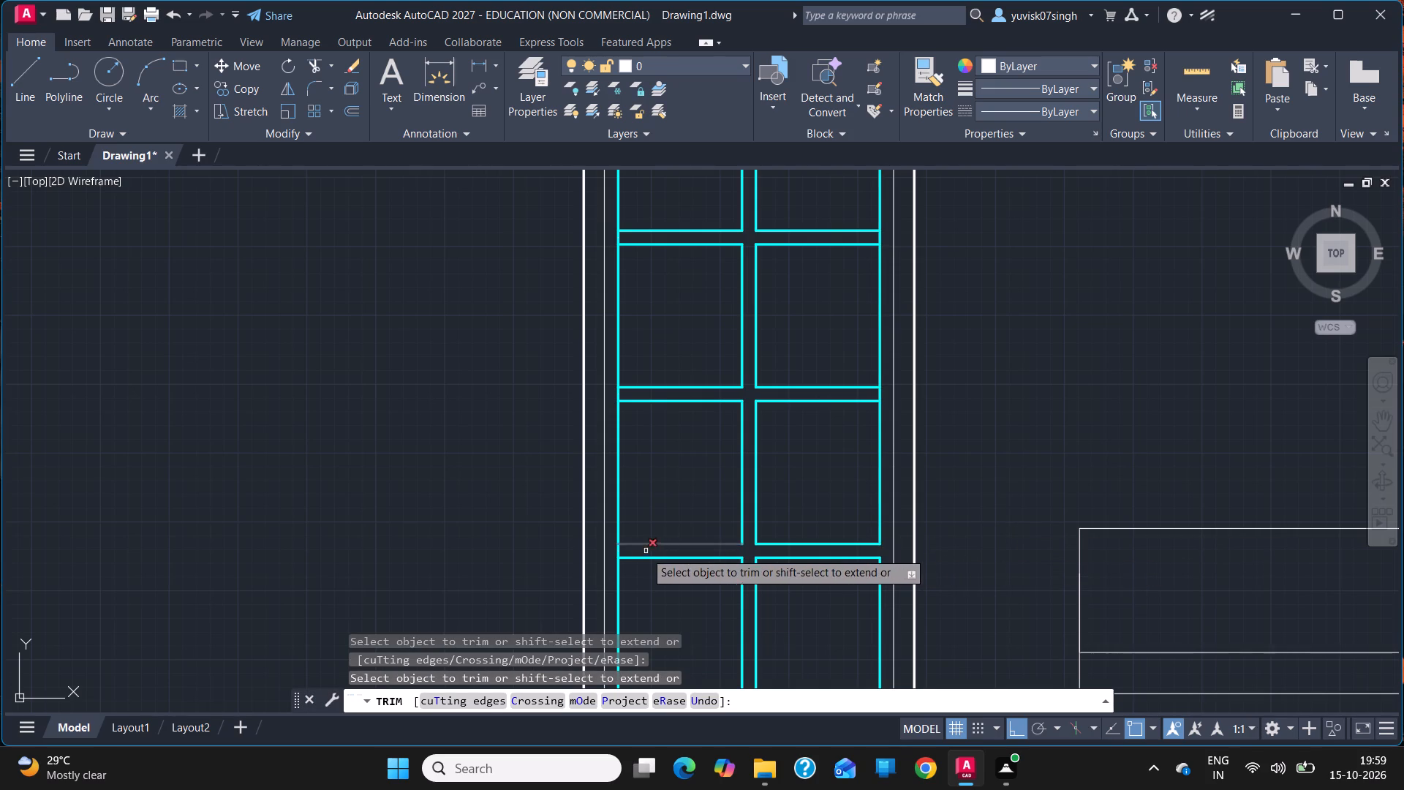
click(616, 554)
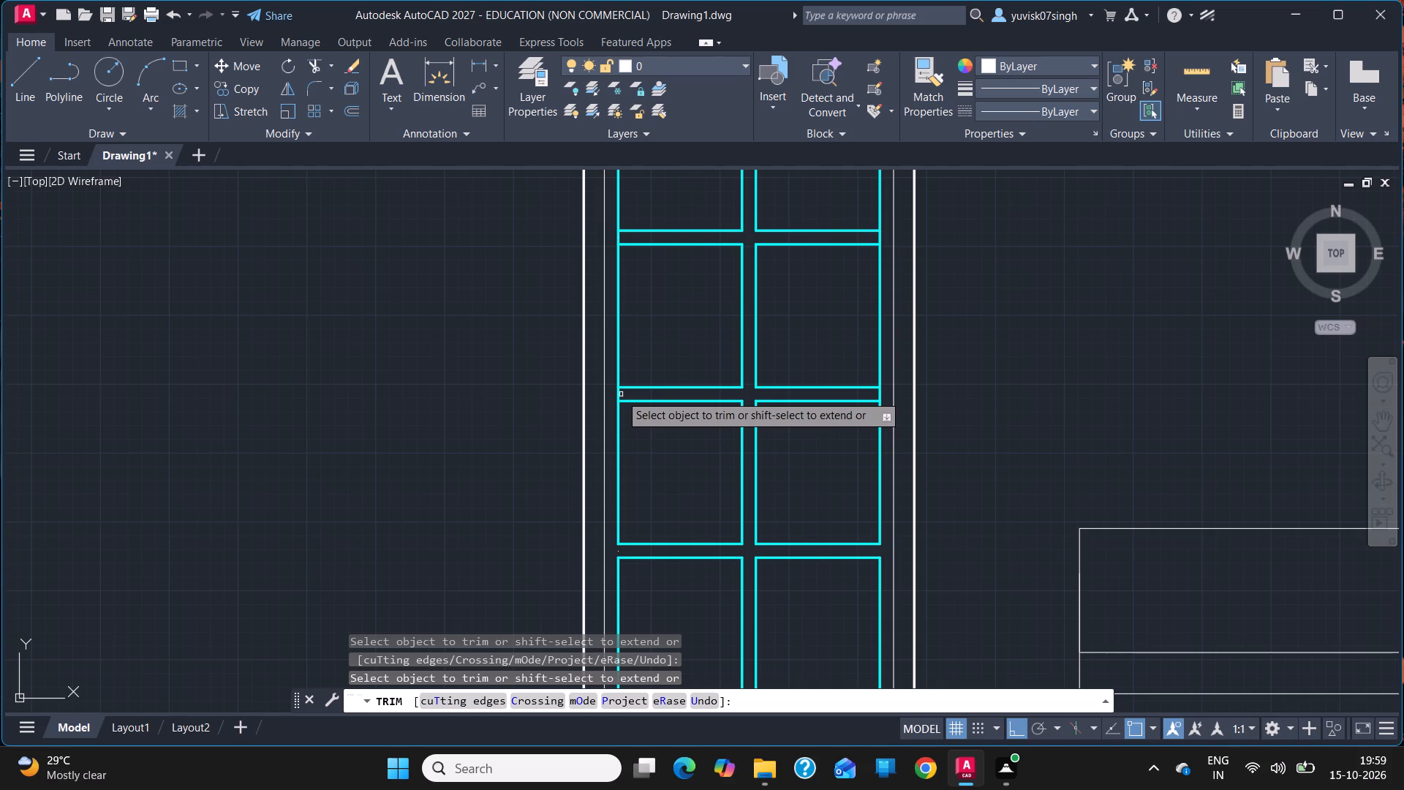
Trim the cyan side-line segments at both ends of the tall frame's second and first dividers from the top, and end Trim.
click(617, 394)
drag(626, 394, 615, 394)
click(615, 394)
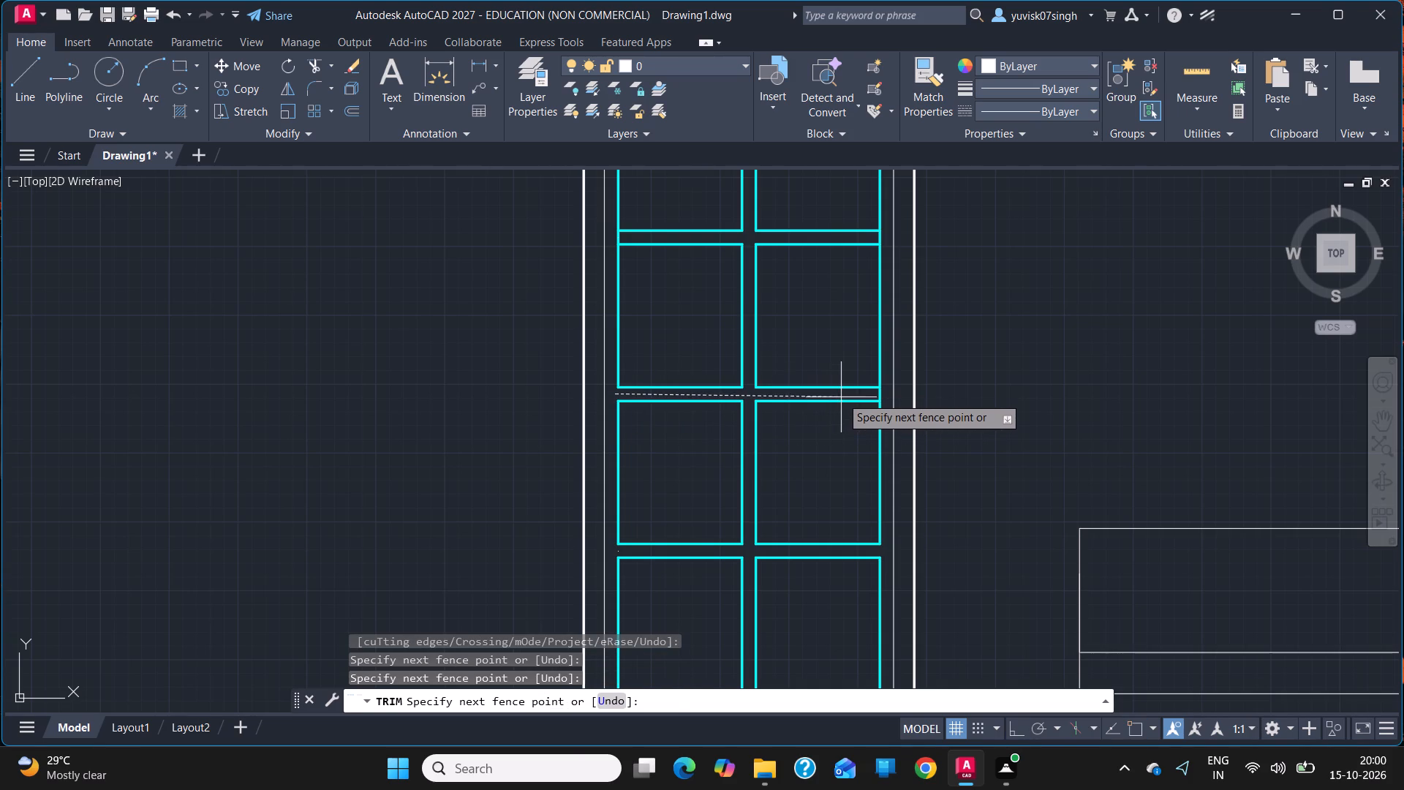
click(884, 394)
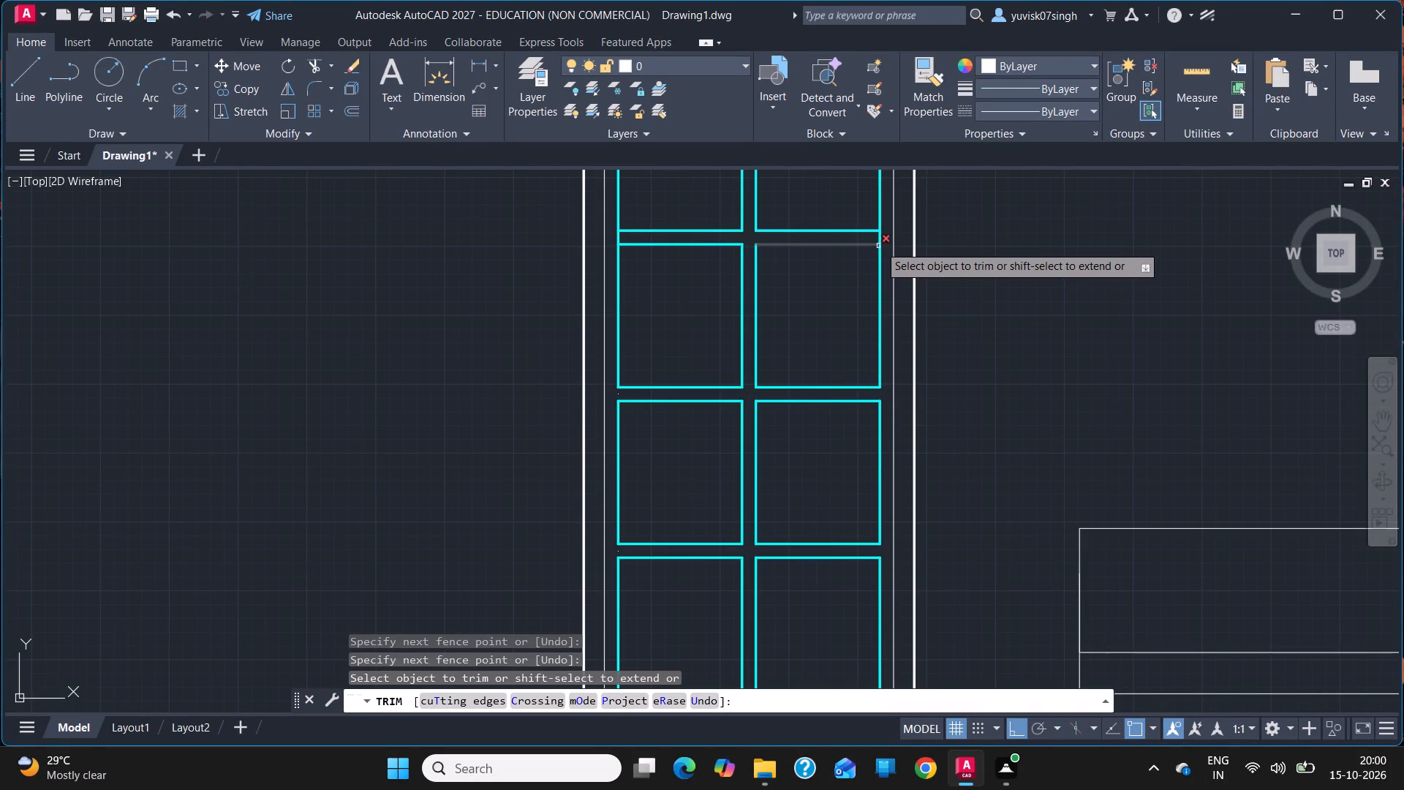
click(880, 238)
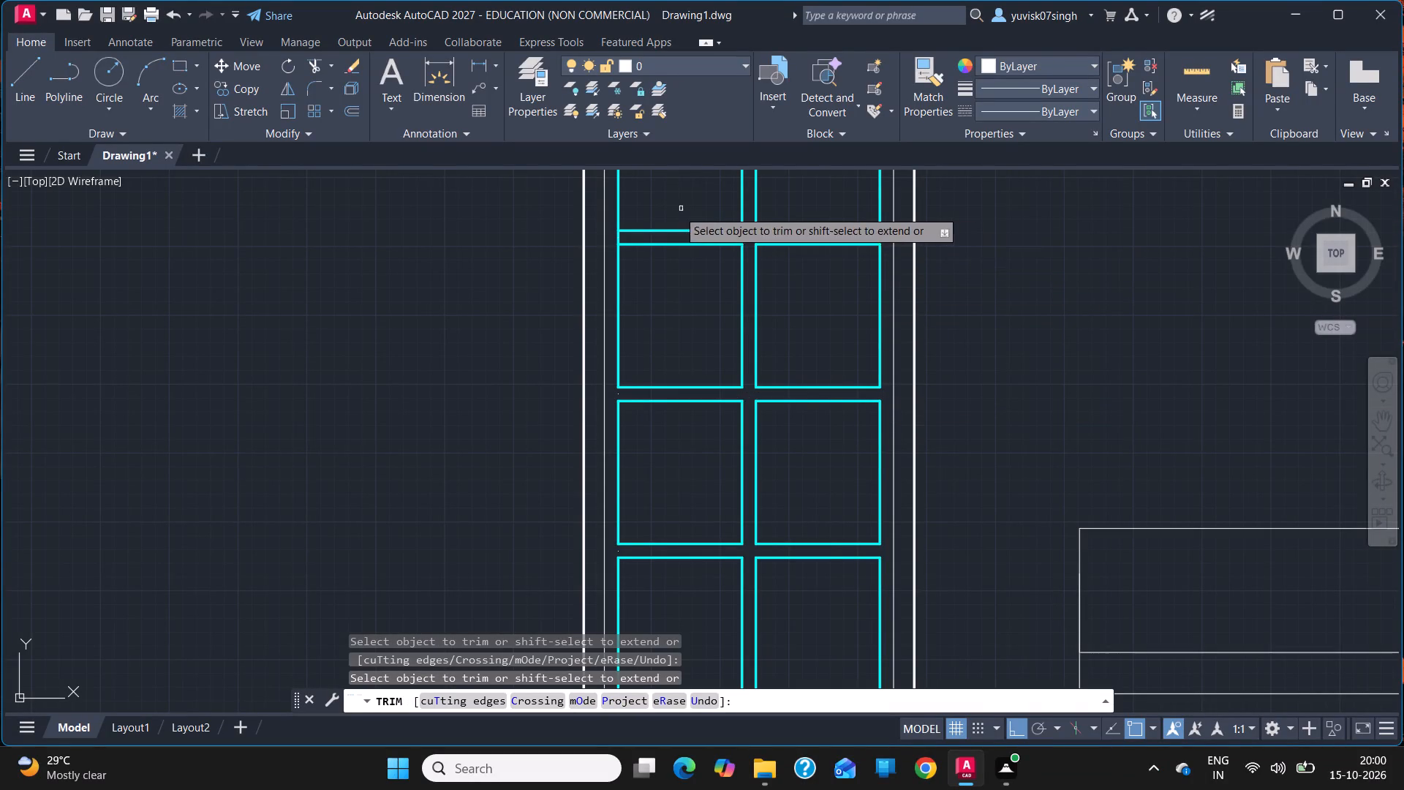
click(618, 239)
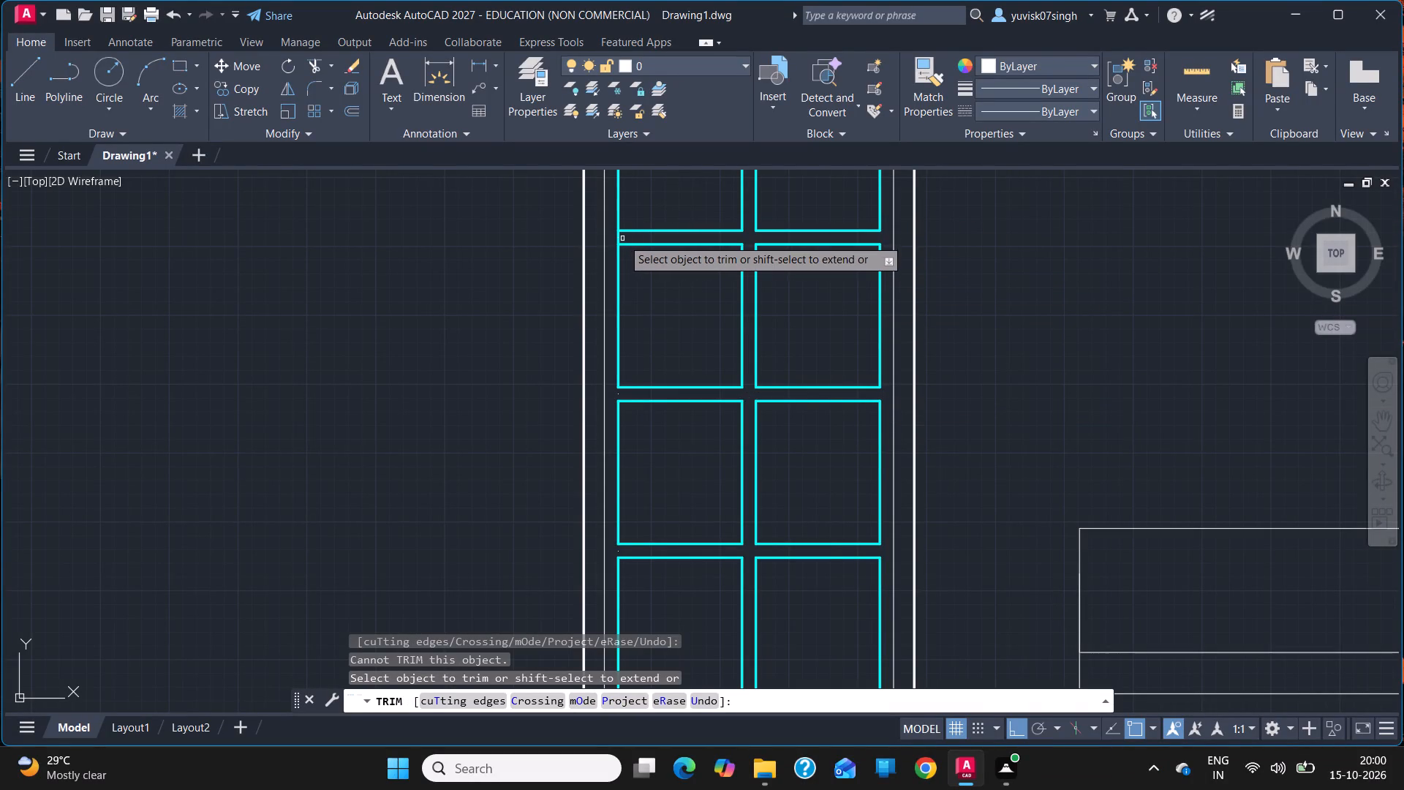
drag(626, 238, 615, 238)
click(615, 238)
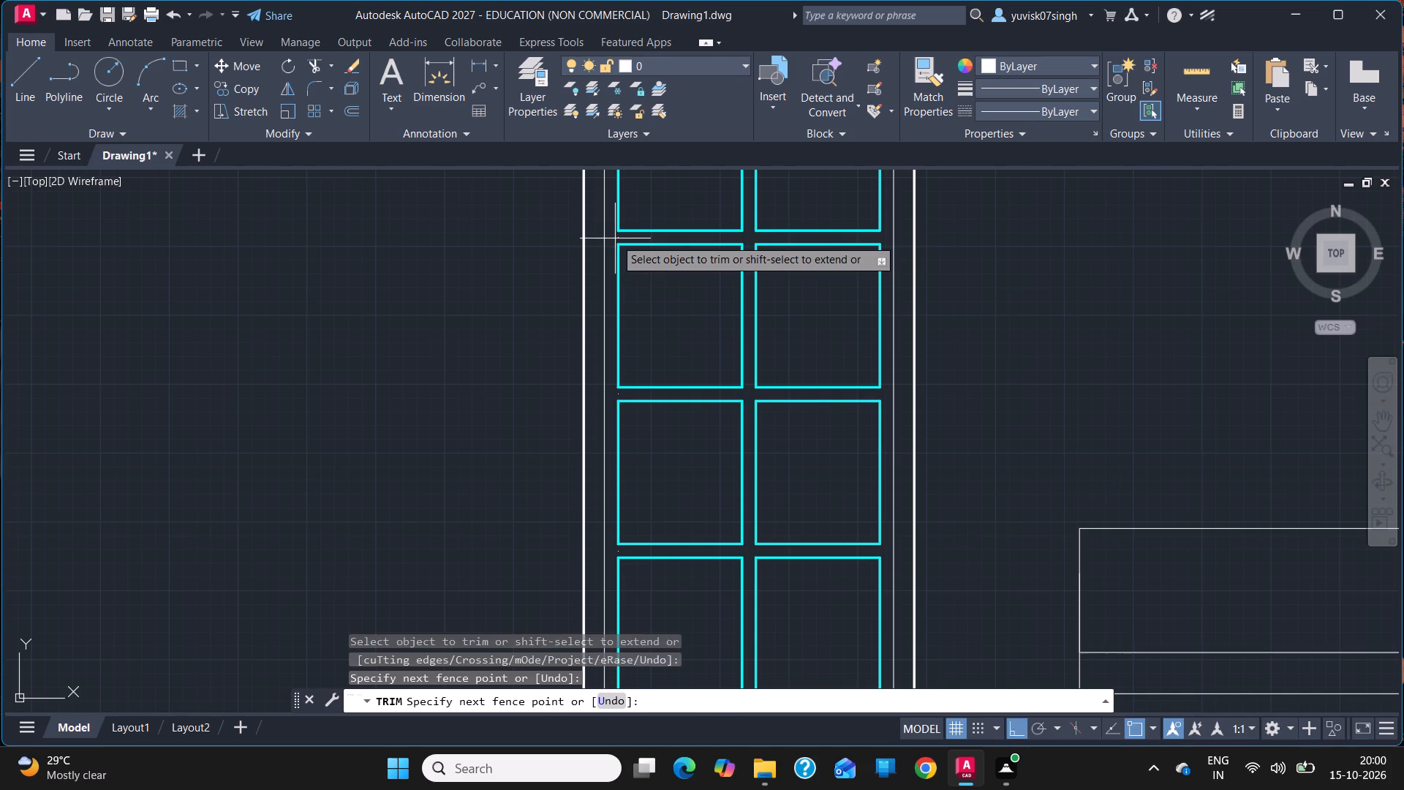
key(Escape)
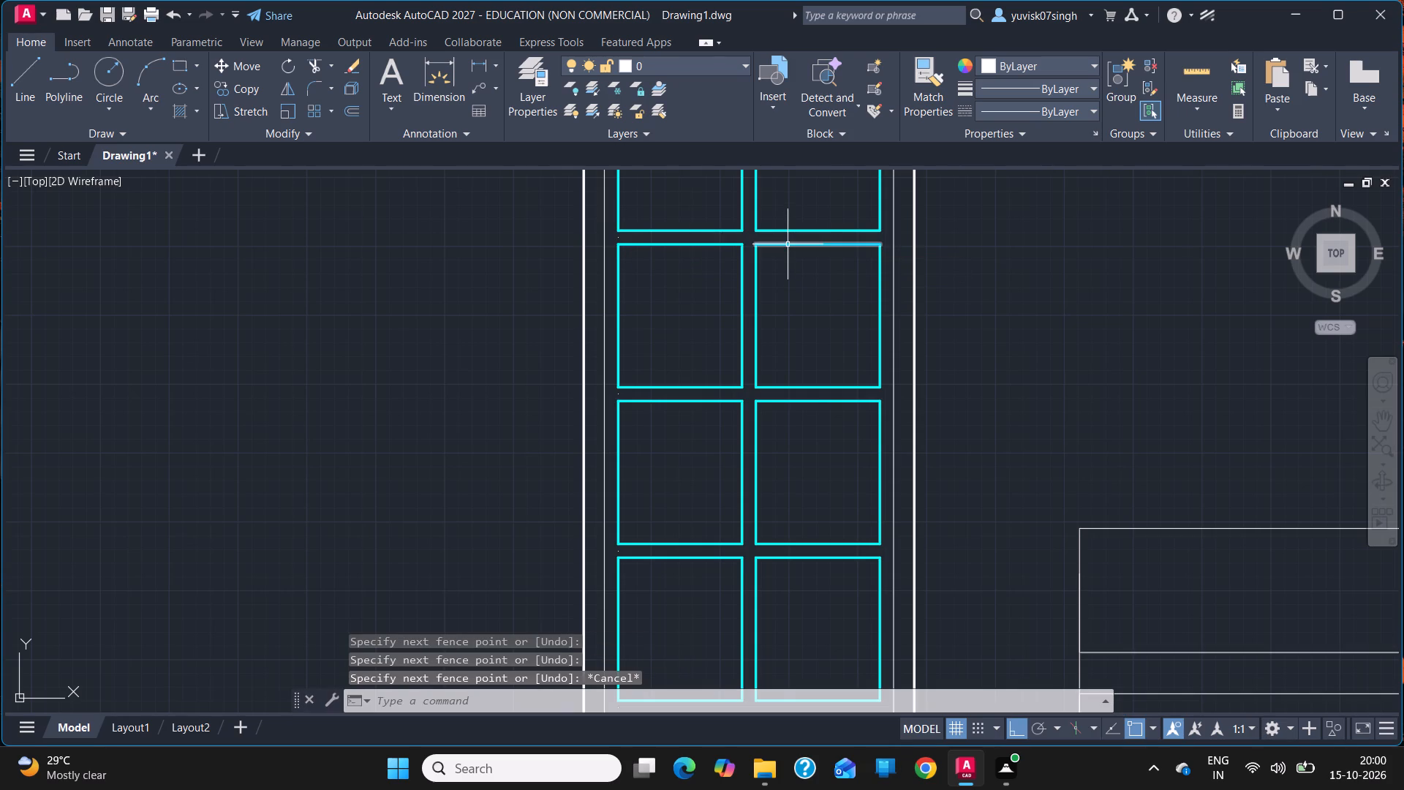
Trim the two short stray vertical line segments at the tall frame's upper left corner, between its nested outlines.
click(1380, 410)
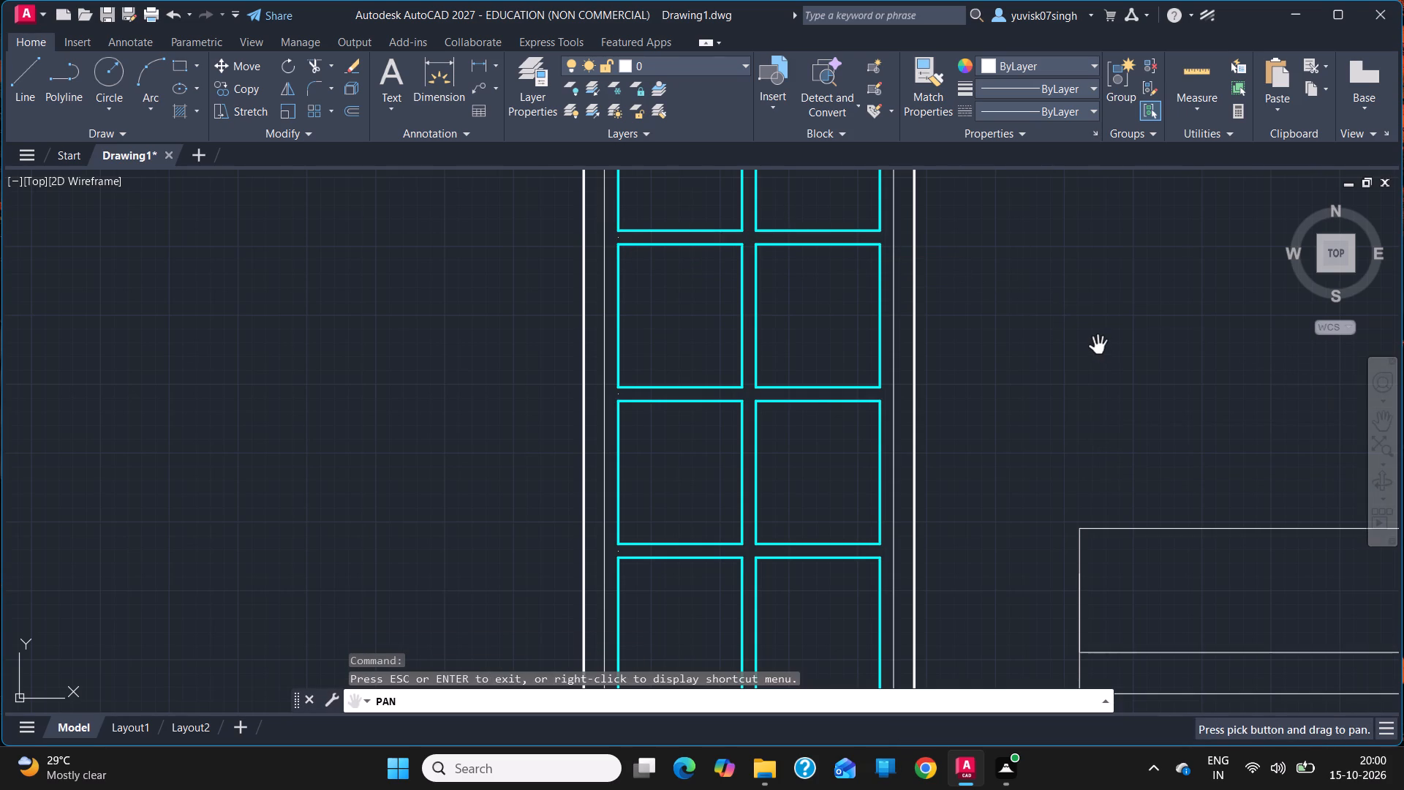
ctrl+scroll(1094, 344, down, 1)
drag(1060, 327, 1070, 369)
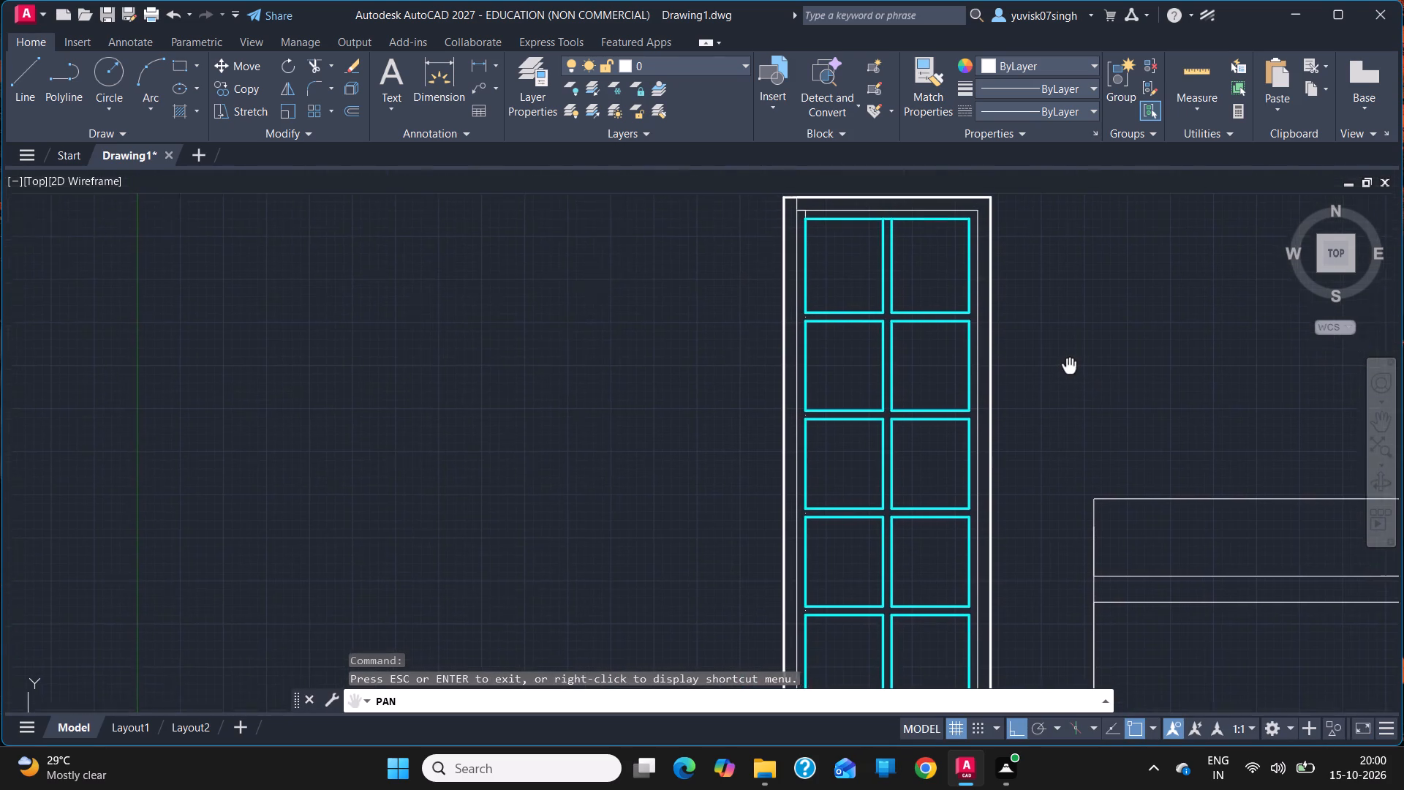
drag(1070, 369, 1063, 434)
drag(1039, 395, 1061, 465)
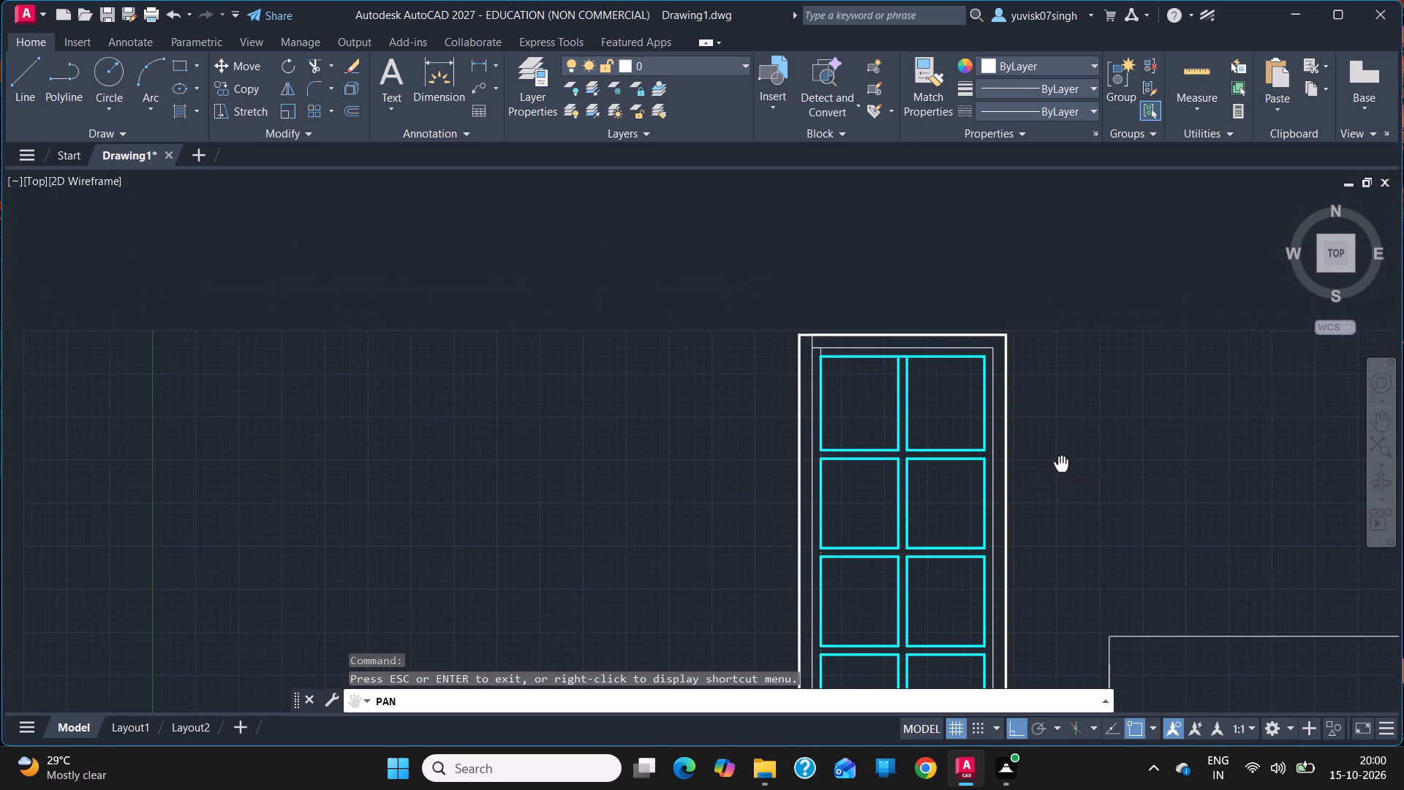
drag(1061, 465, 1060, 498)
ctrl+scroll(1060, 498, up, 1)
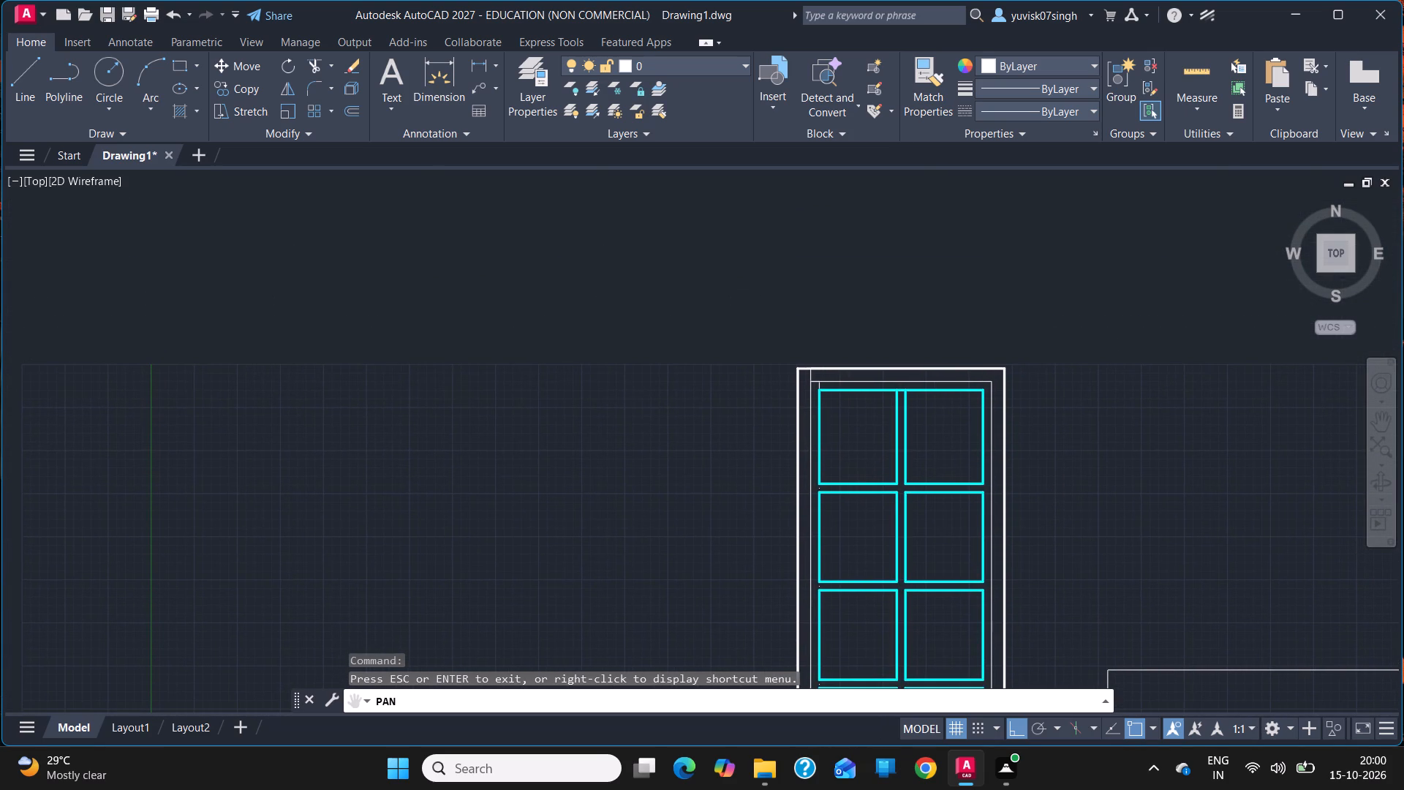
click(875, 440)
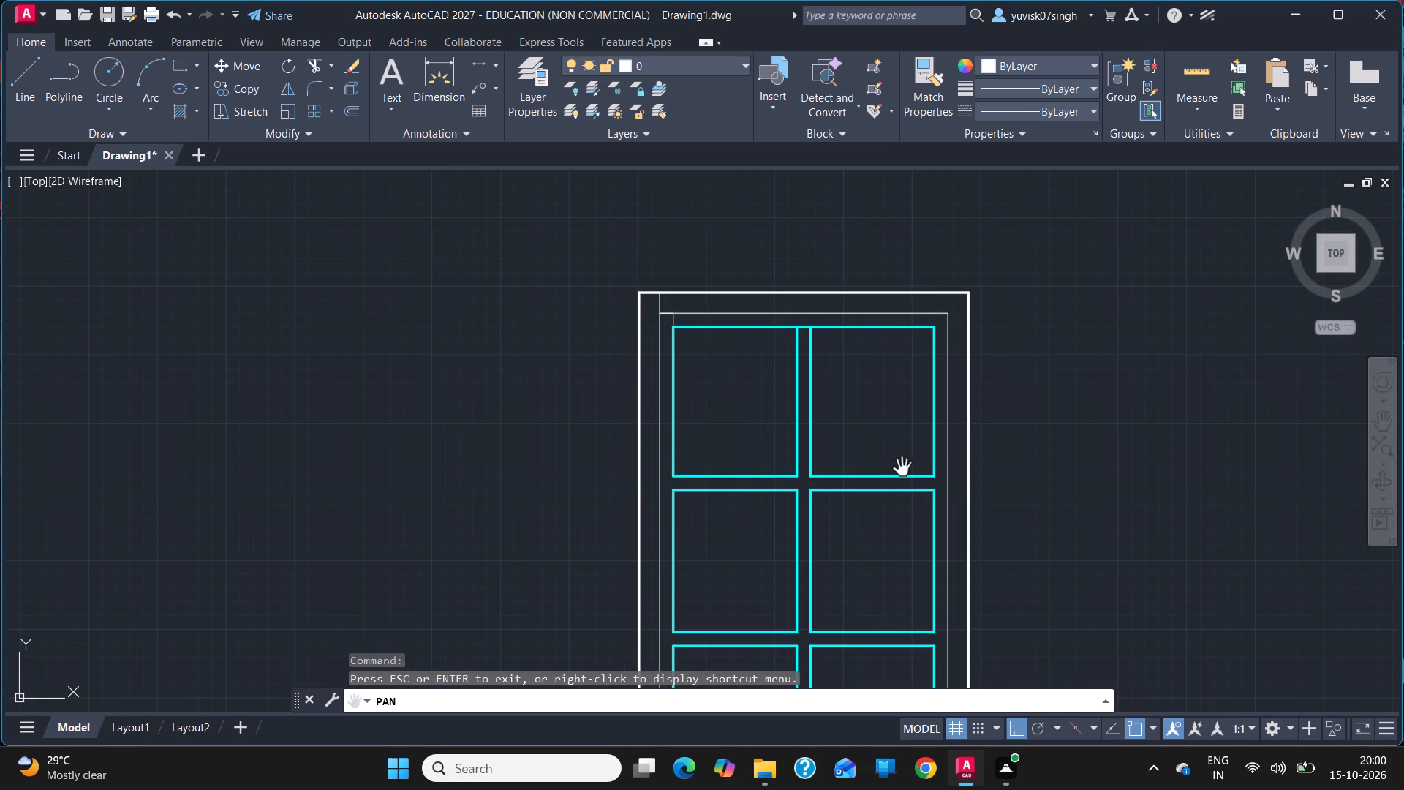
ctrl+scroll(845, 426, up, 1)
key(Escape)
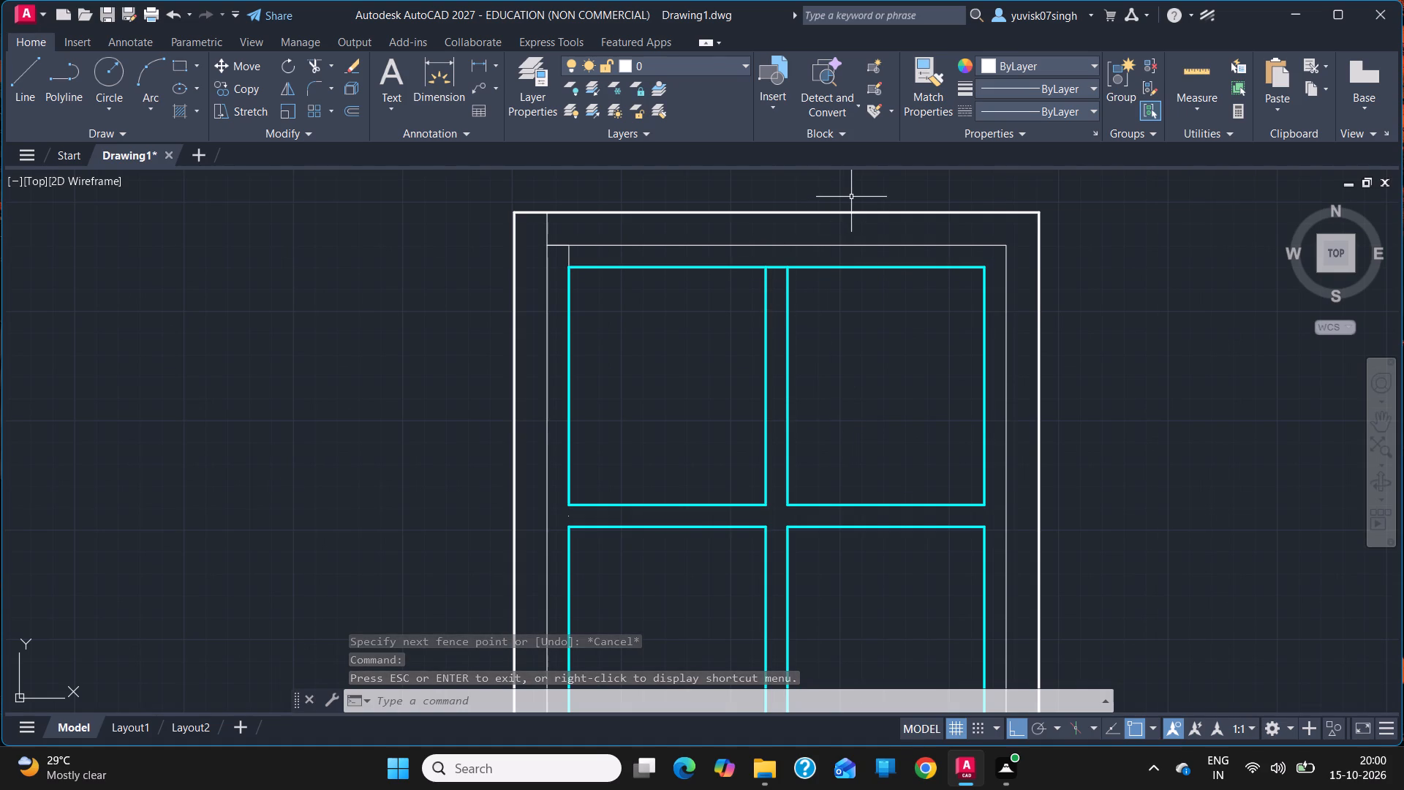
text(trim)
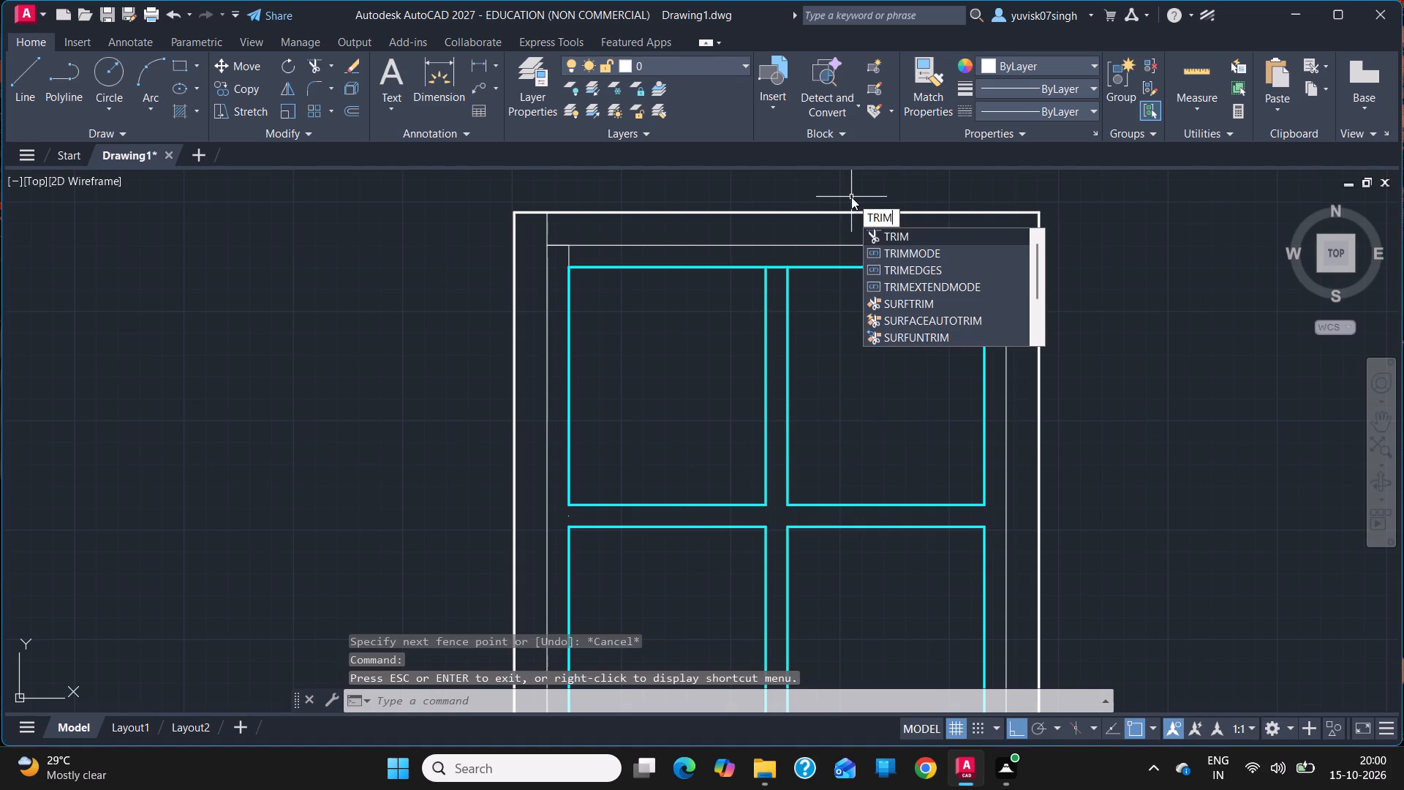
key(Return)
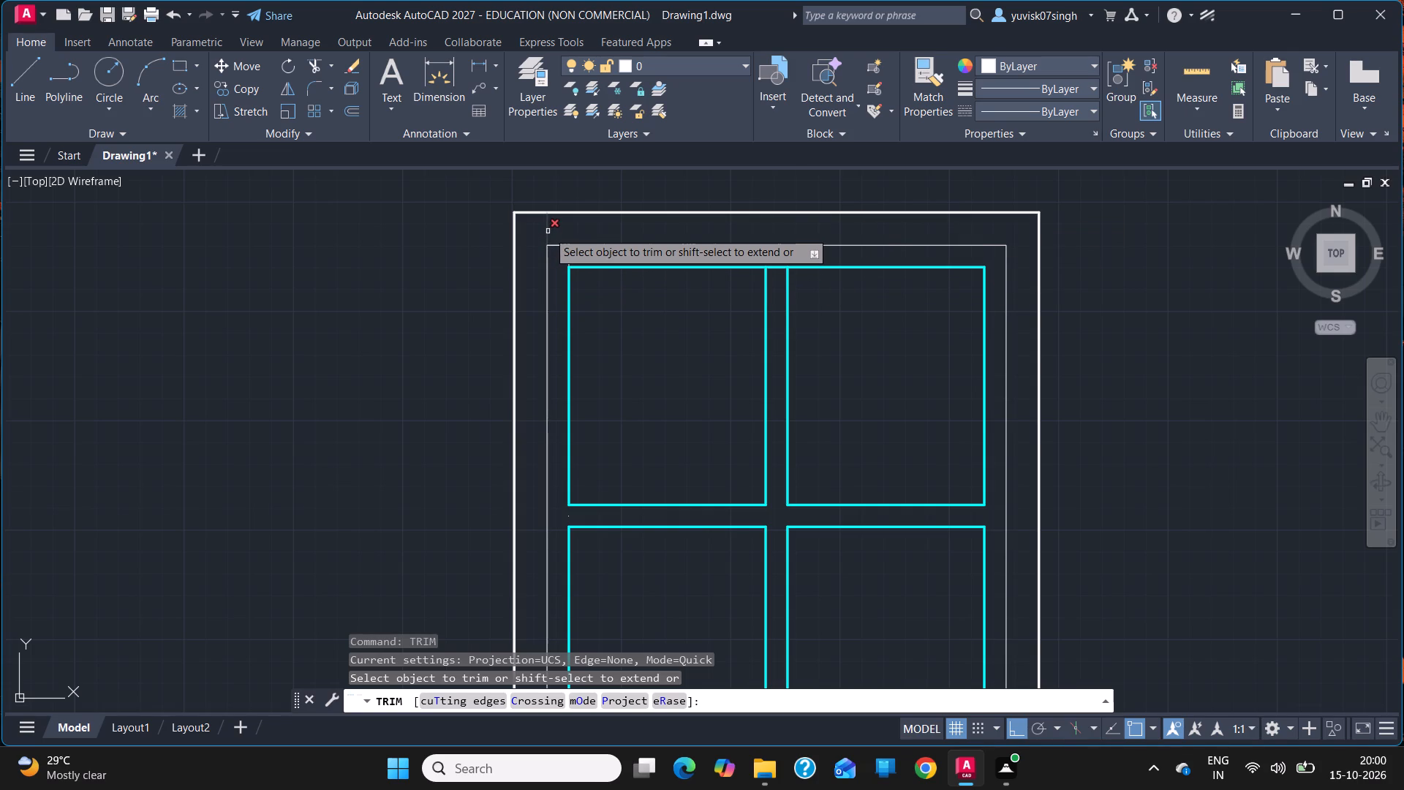
click(548, 231)
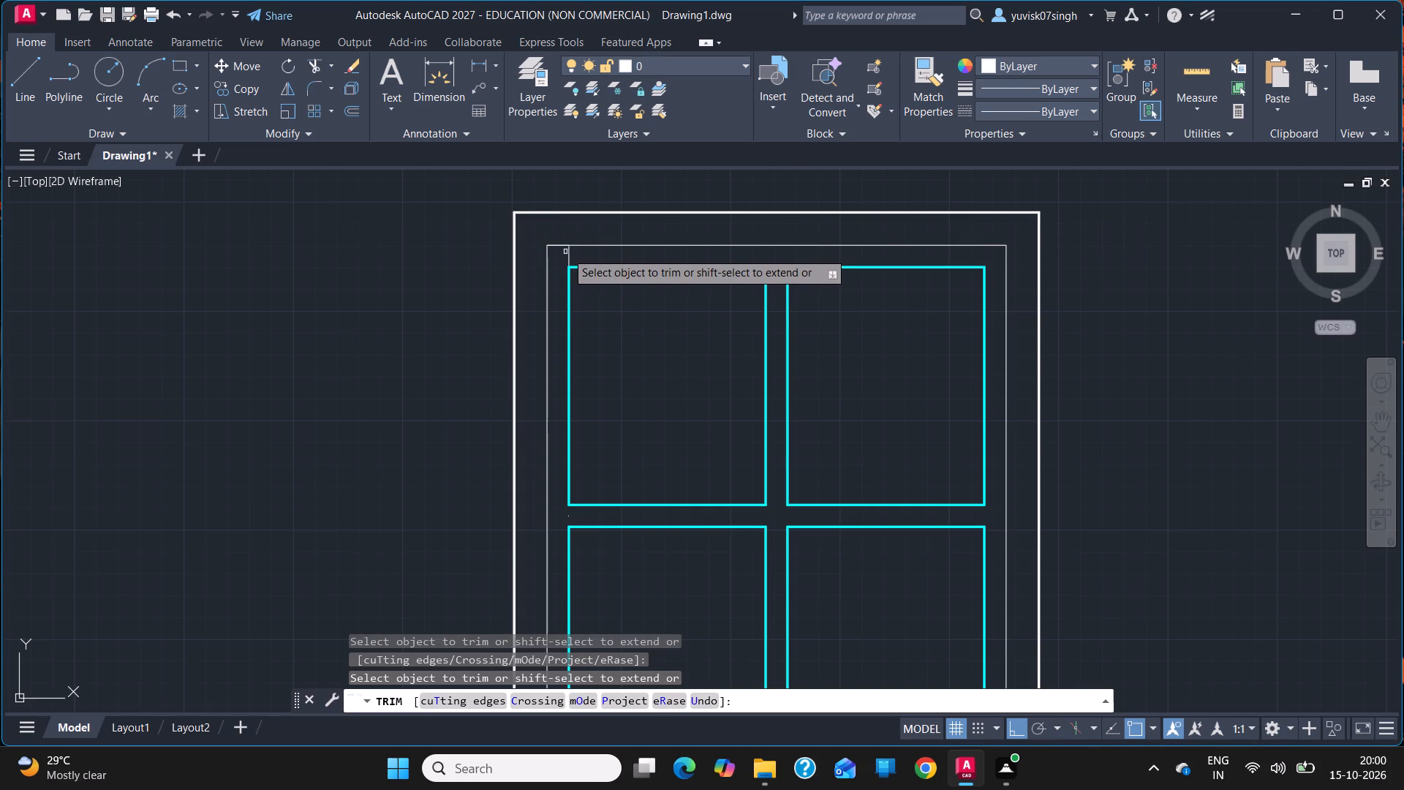
click(567, 255)
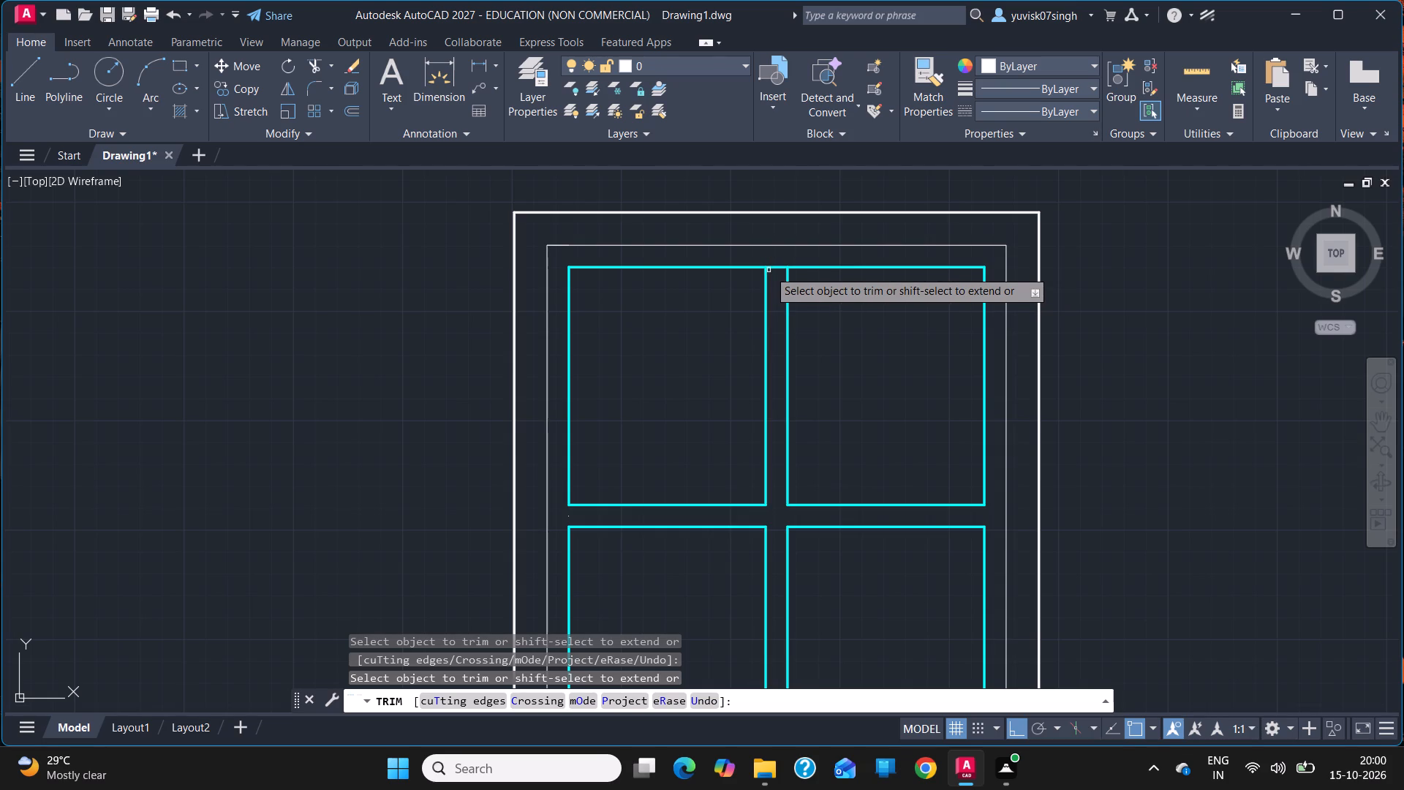
Trim the short segment of the tall frame's cyan top line between the two mullion lines, and end the Trim command.
drag(780, 277, 782, 255)
click(782, 255)
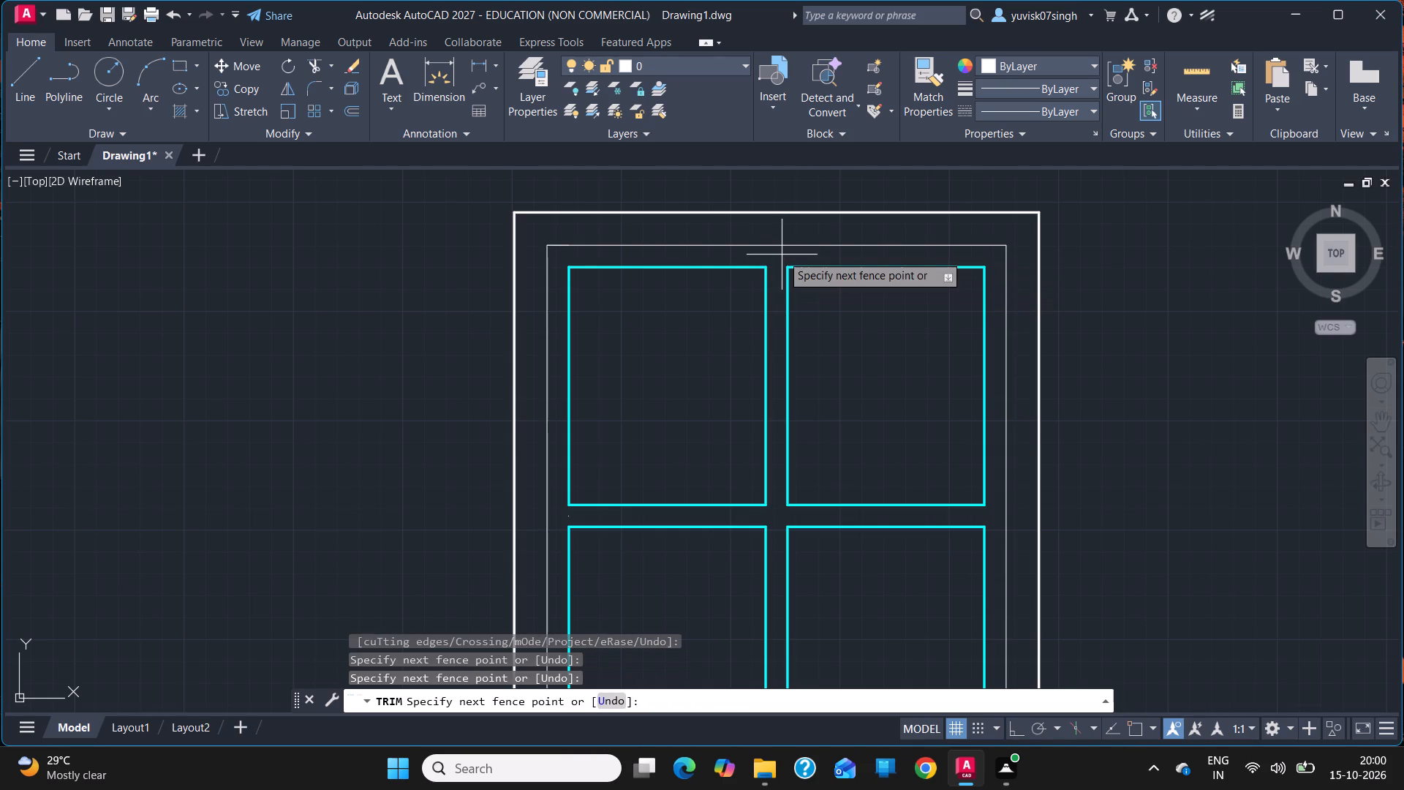
key(Escape)
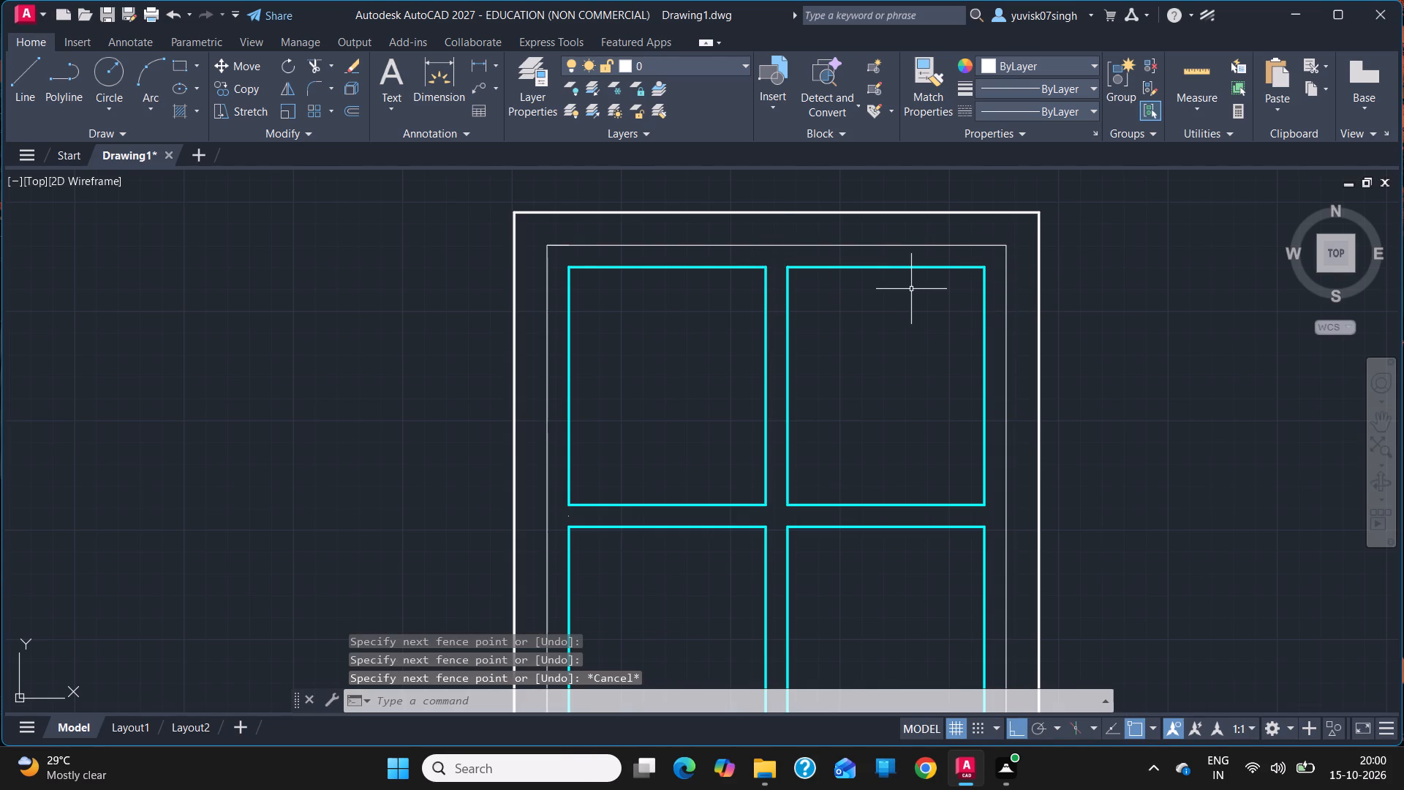
Review the whole elevation, covering the tall paned frame, the main block with its windows and door, and the entrance steps.
ctrl+scroll(1120, 303, down, 2)
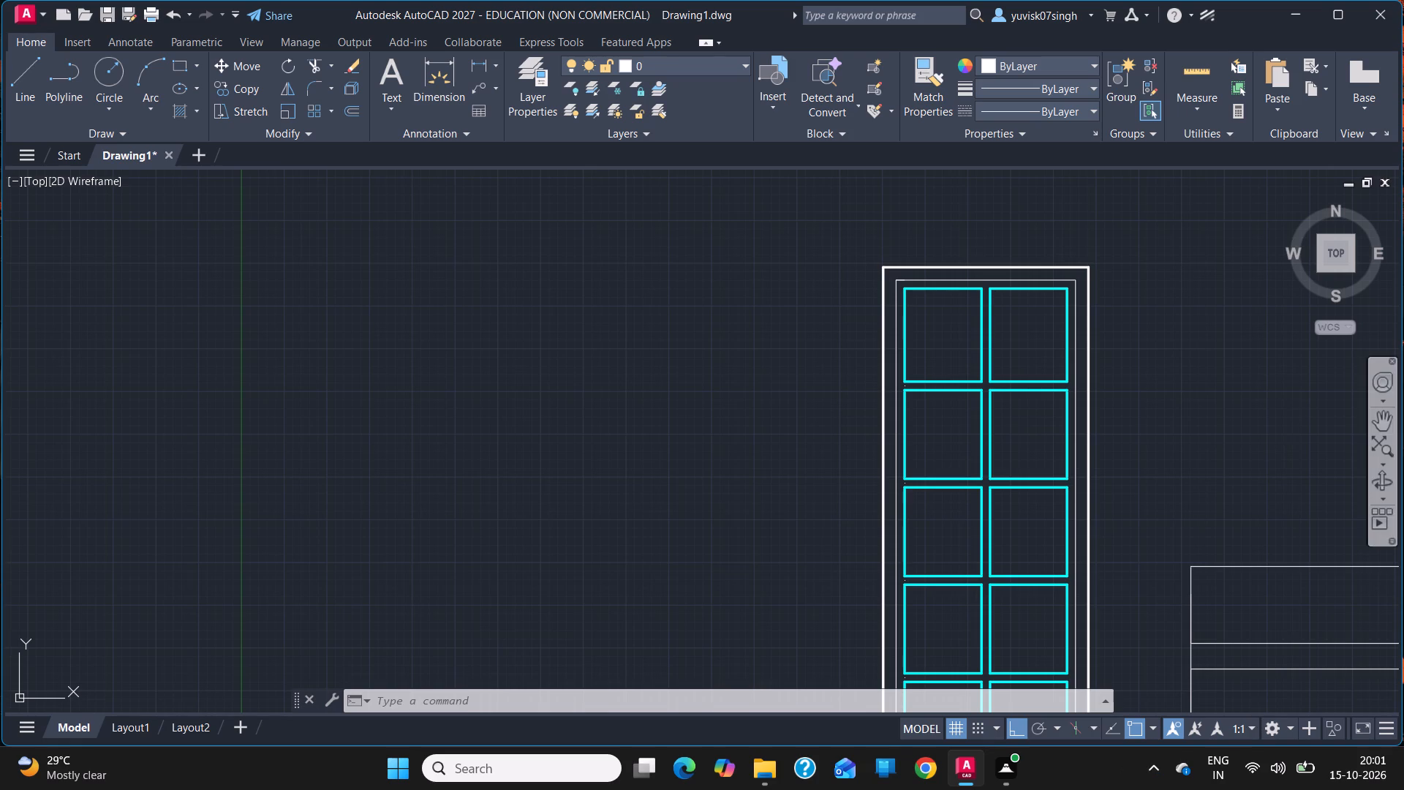
click(1373, 426)
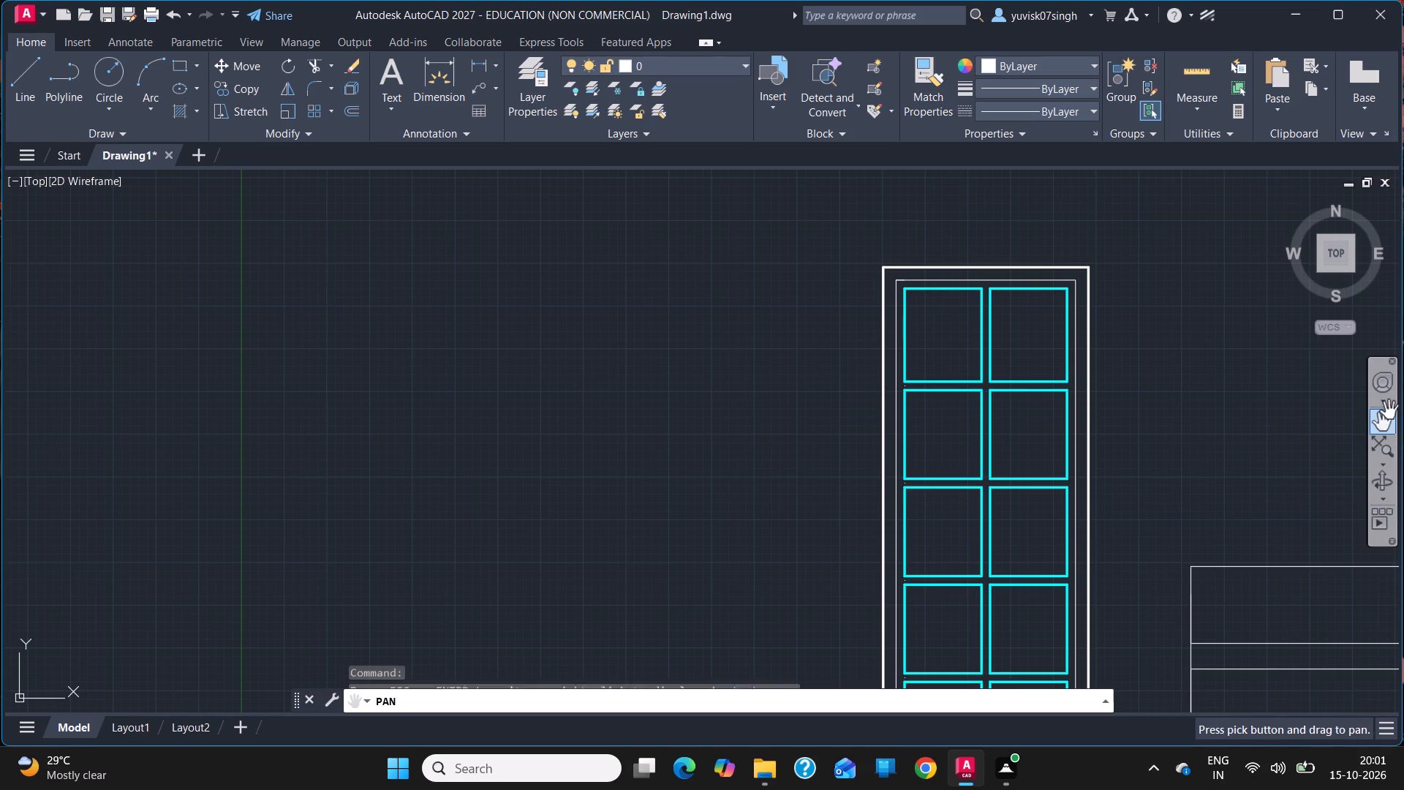
drag(1226, 418, 876, 315)
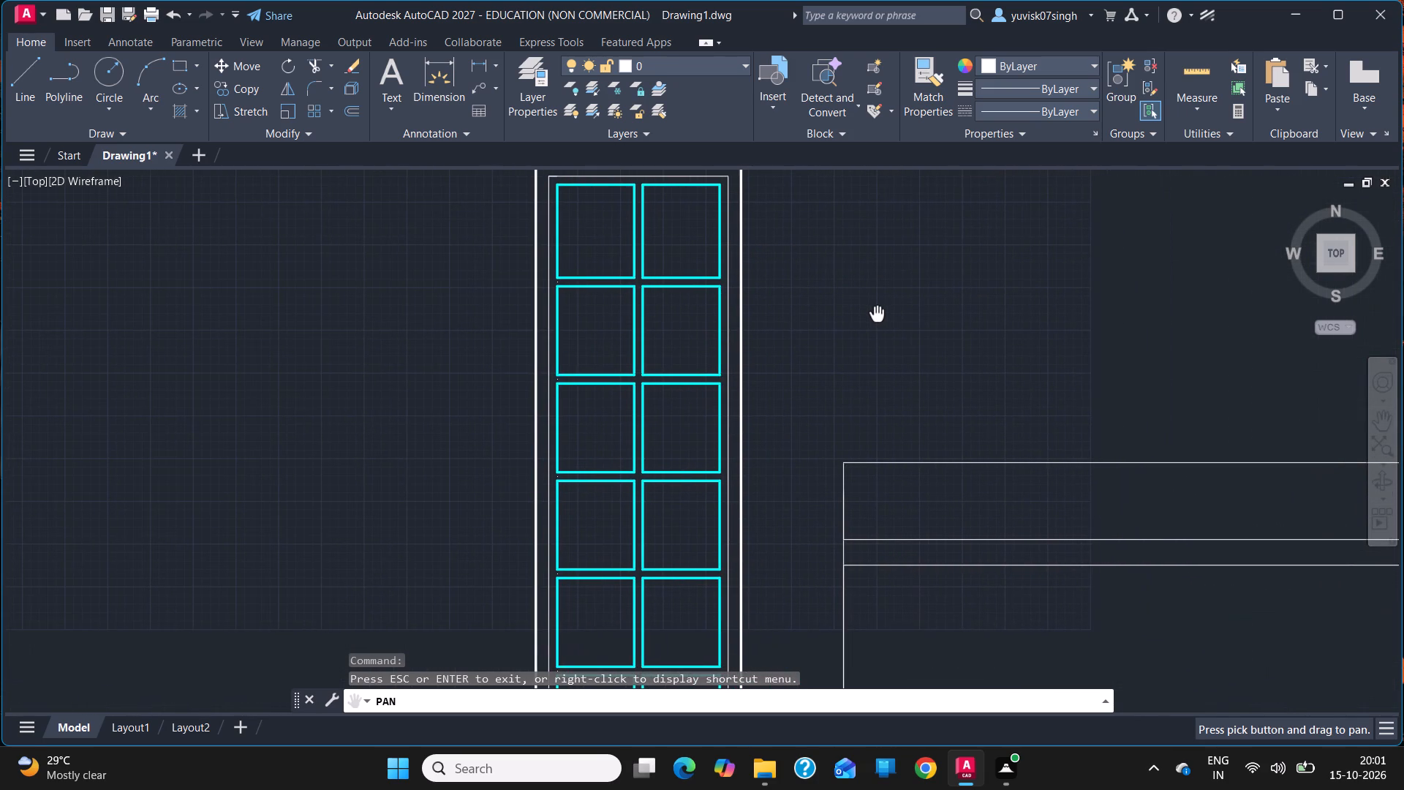
drag(809, 341, 501, 304)
ctrl+scroll(501, 304, down, 2)
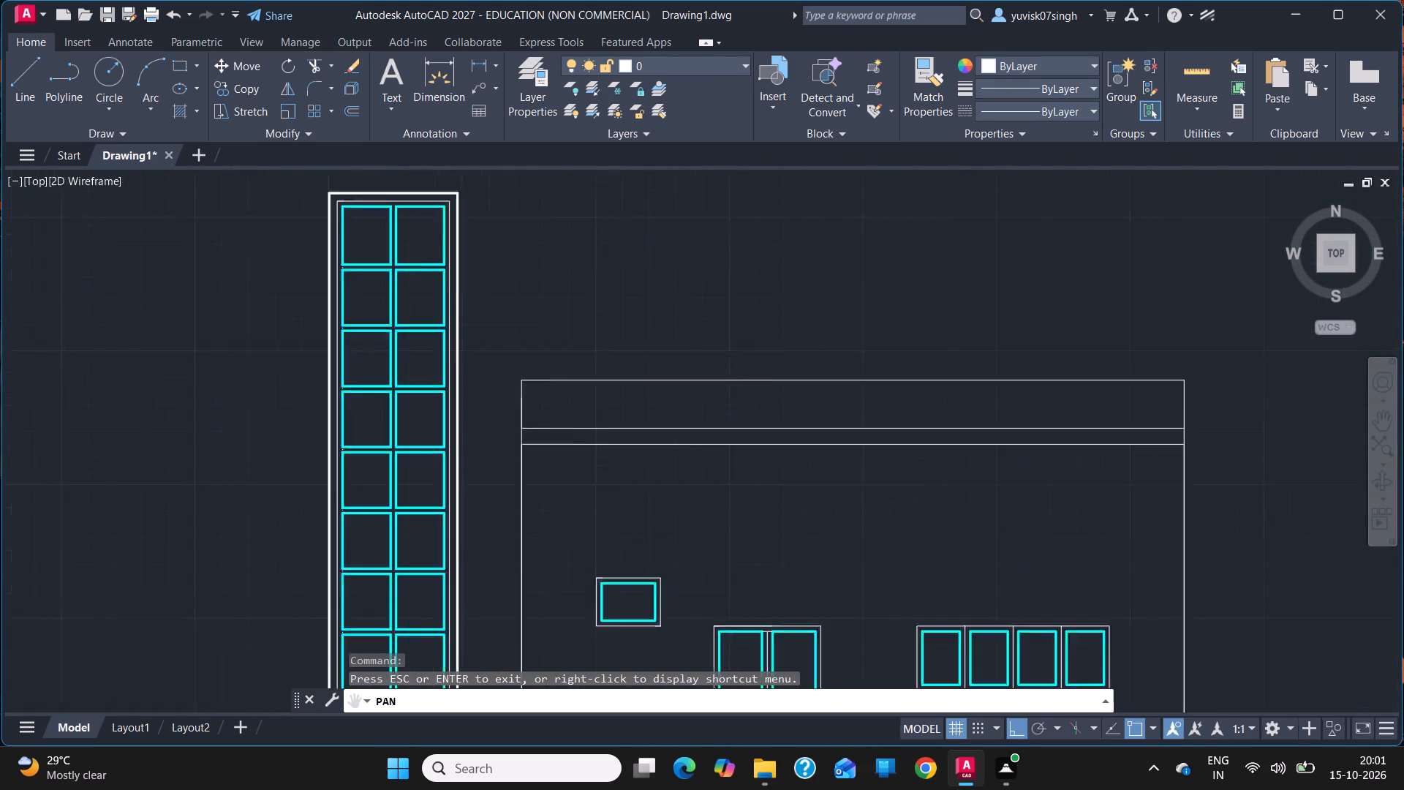
ctrl+scroll(501, 304, down, 1)
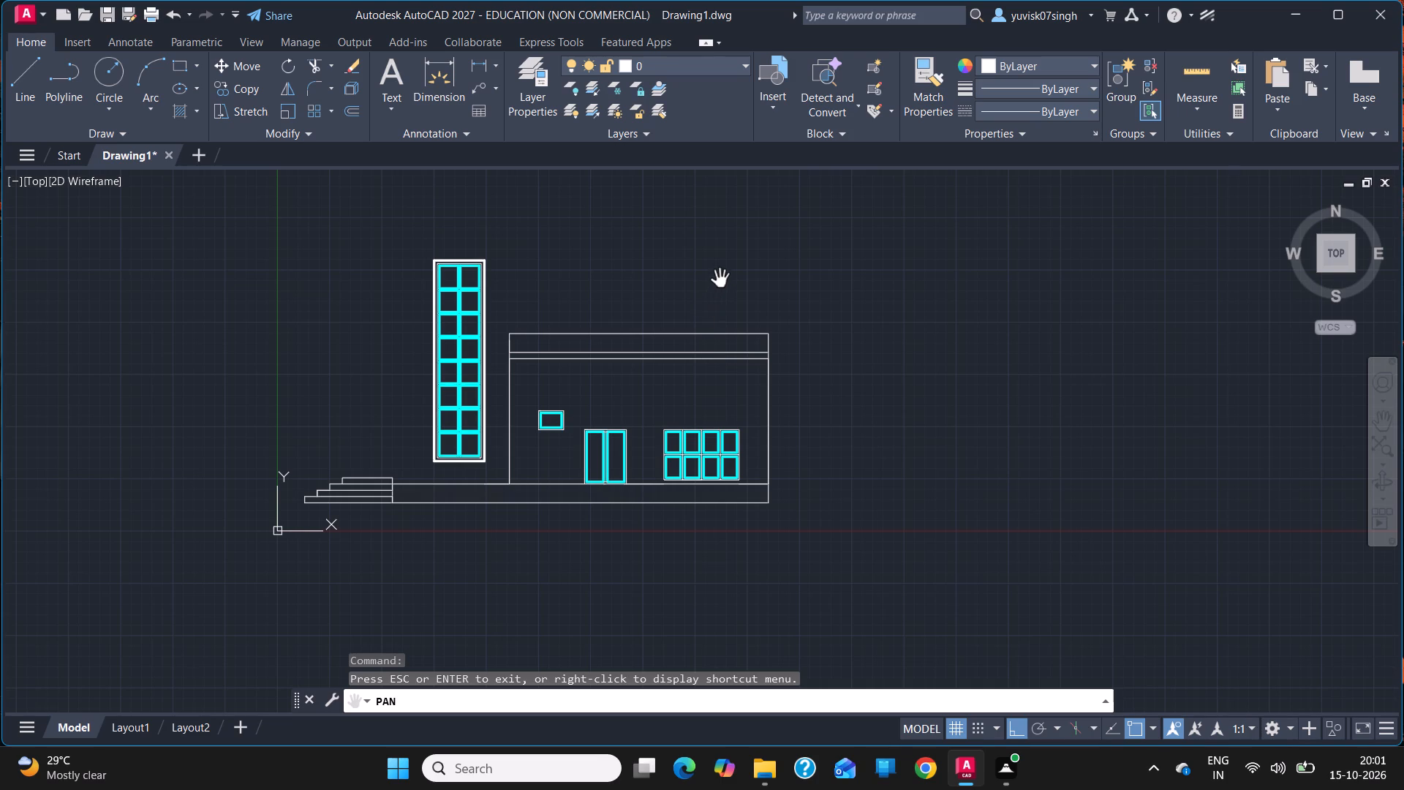
drag(720, 279, 688, 325)
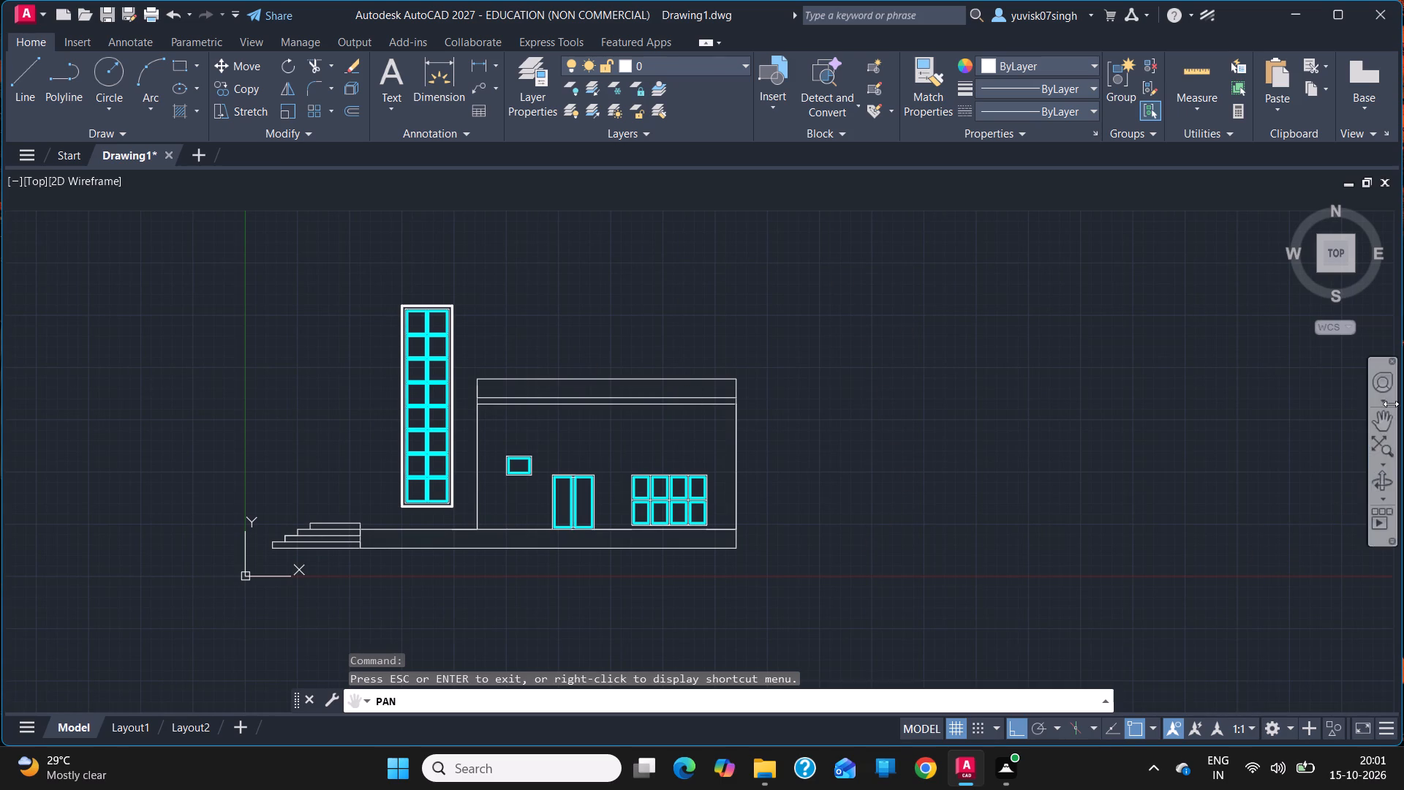
key(Escape)
key(grave)
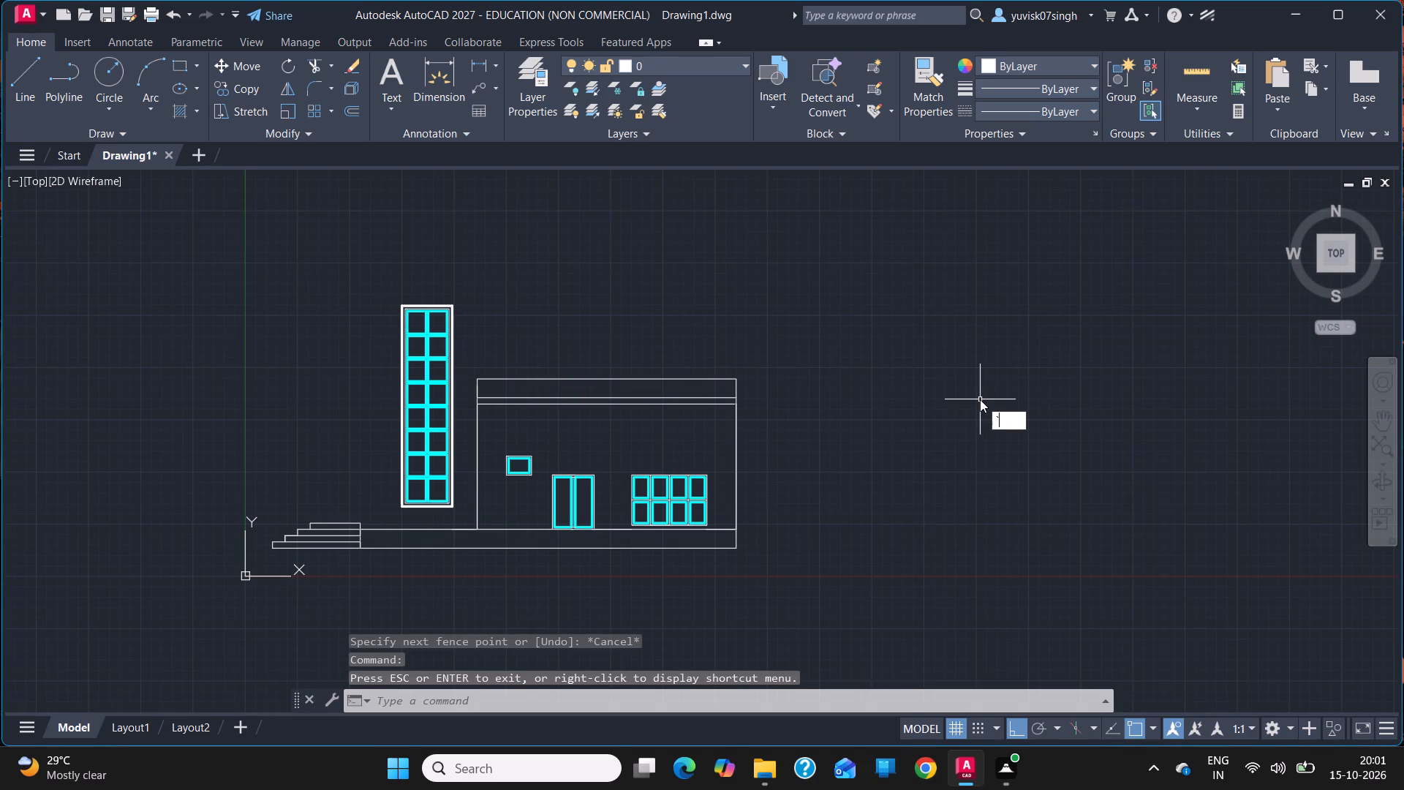
key(Escape)
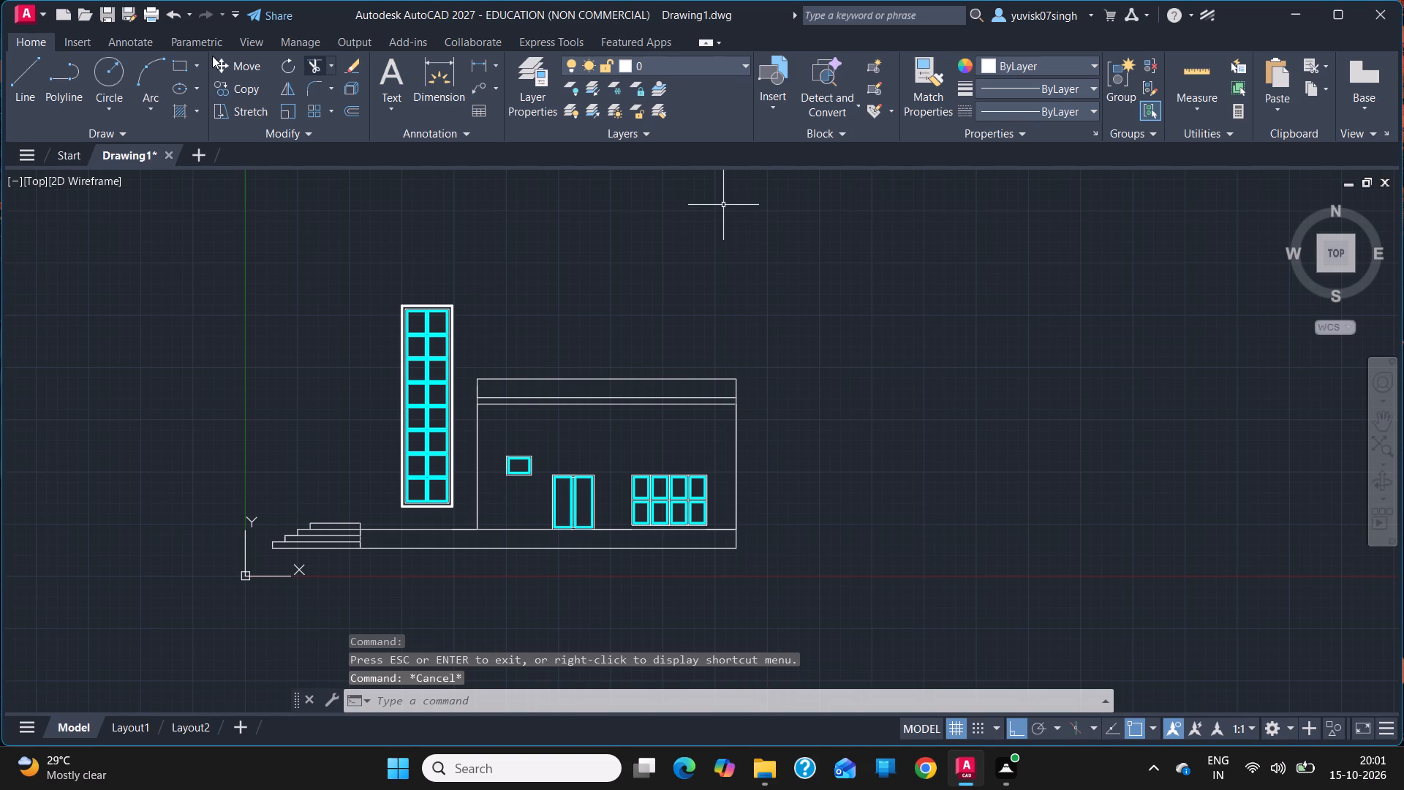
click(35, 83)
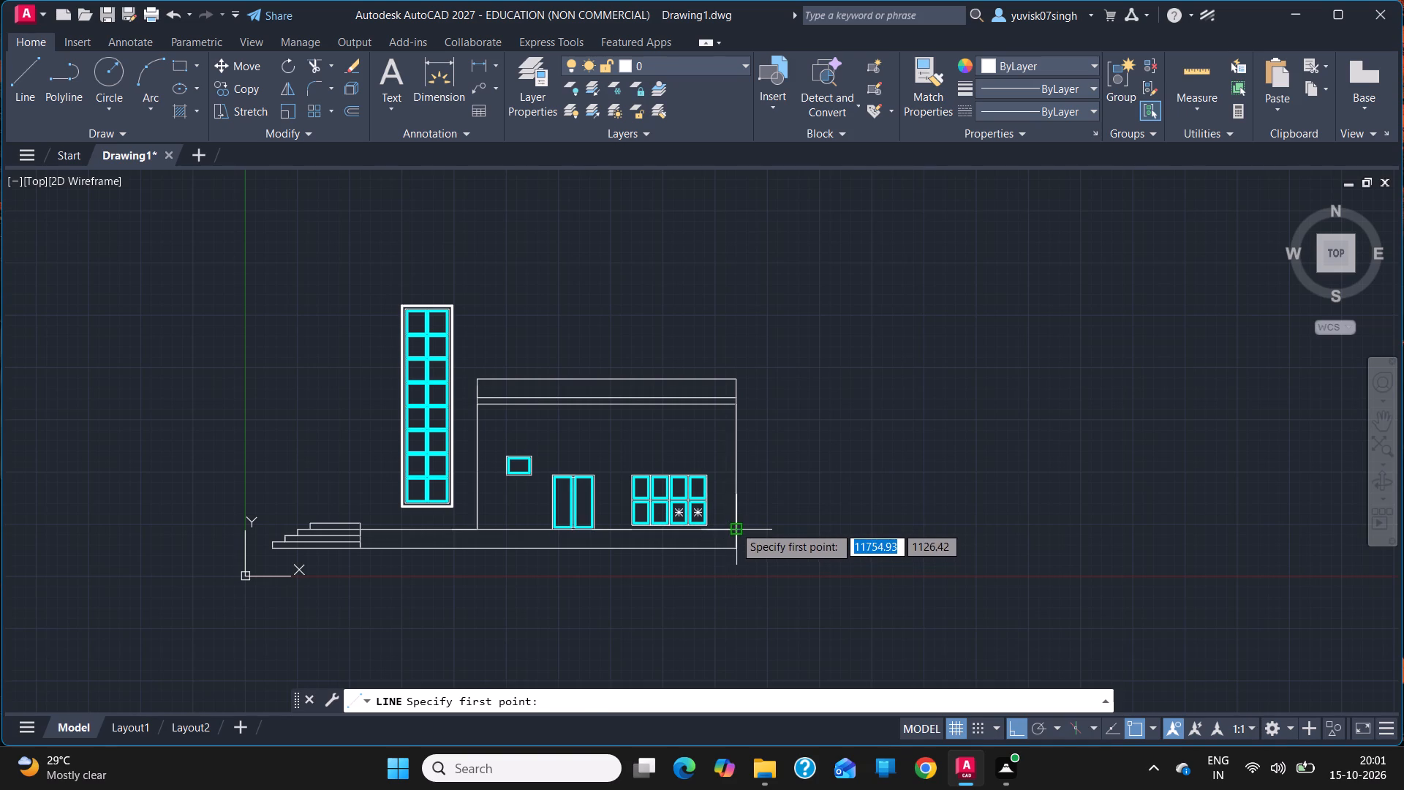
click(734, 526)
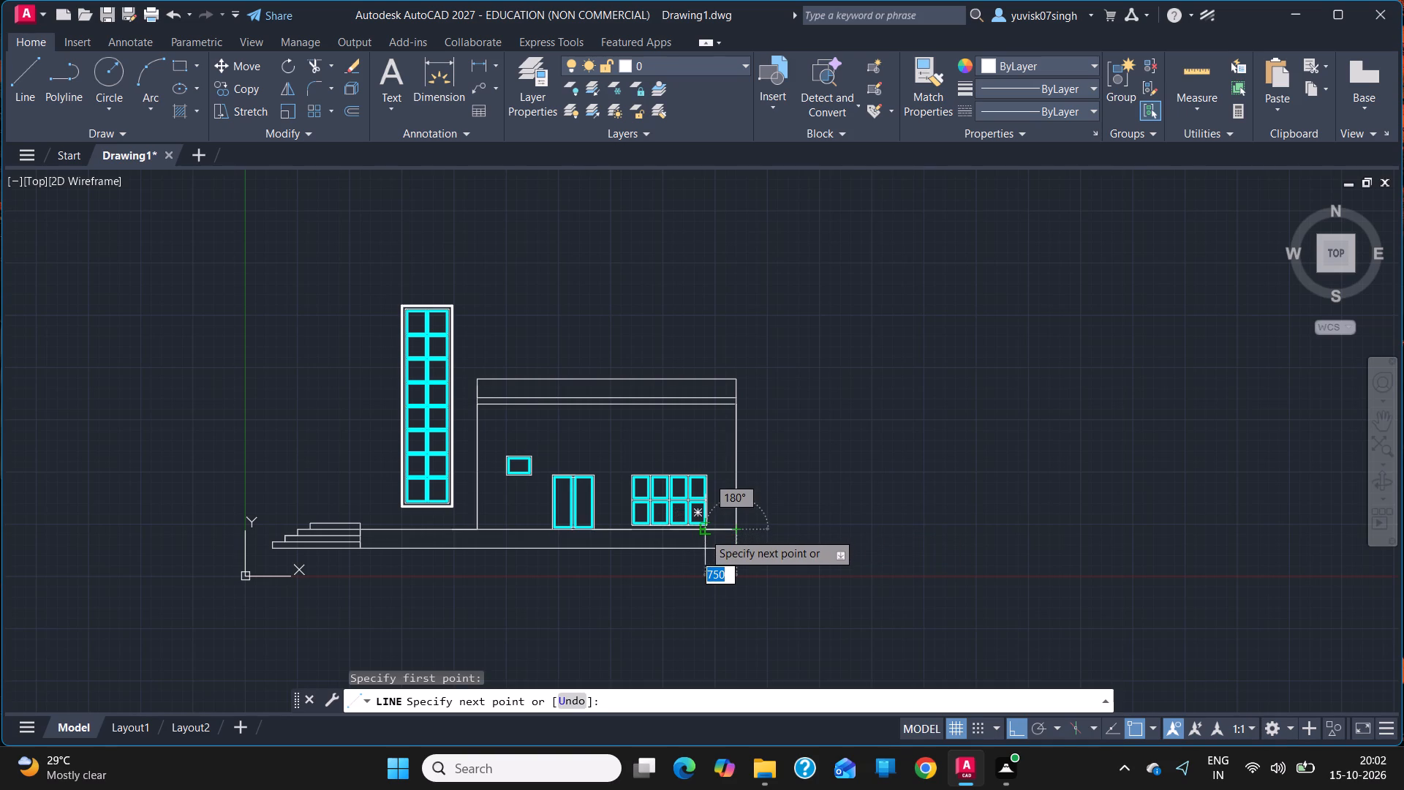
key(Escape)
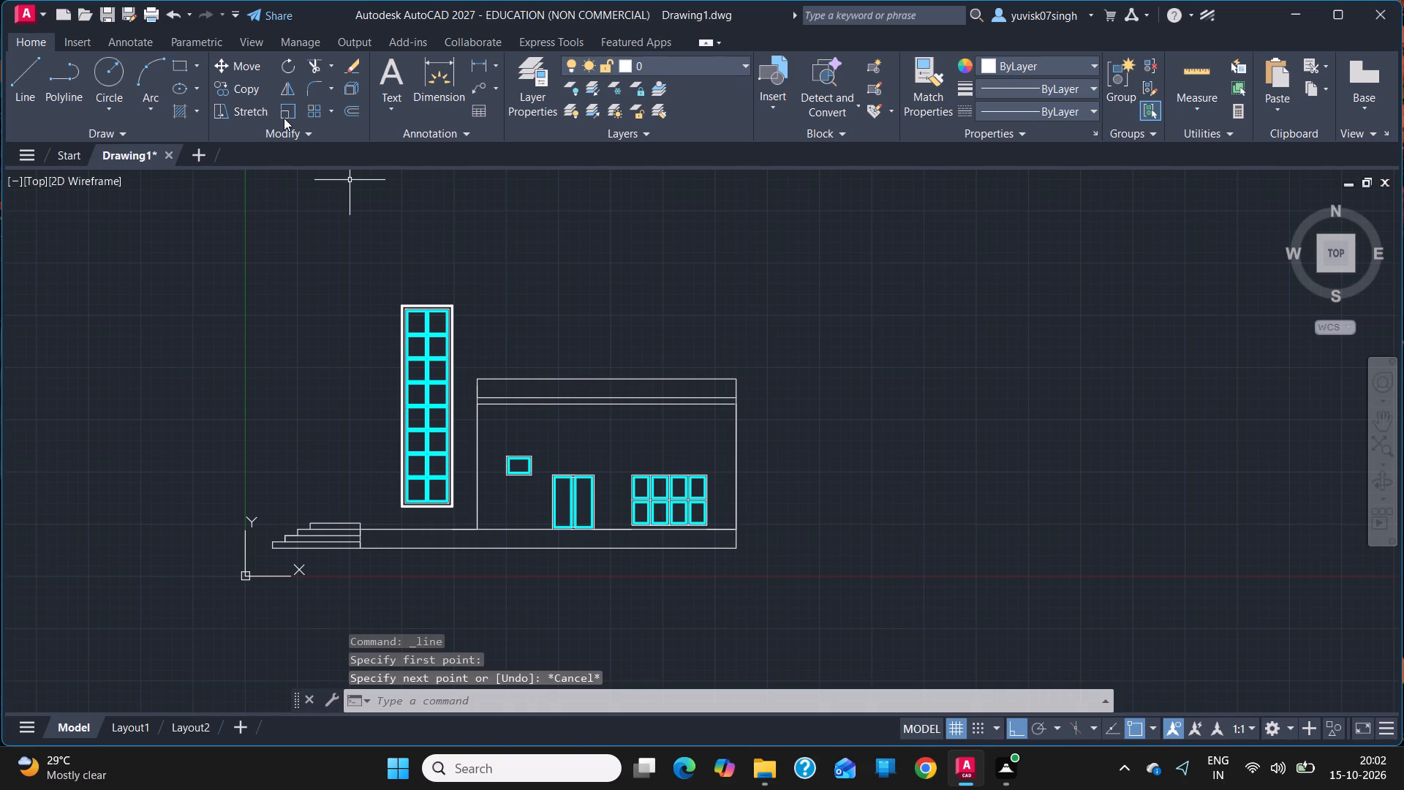
Draw a 750 line from the main block's upper right corner leftward along its top edge.
click(35, 68)
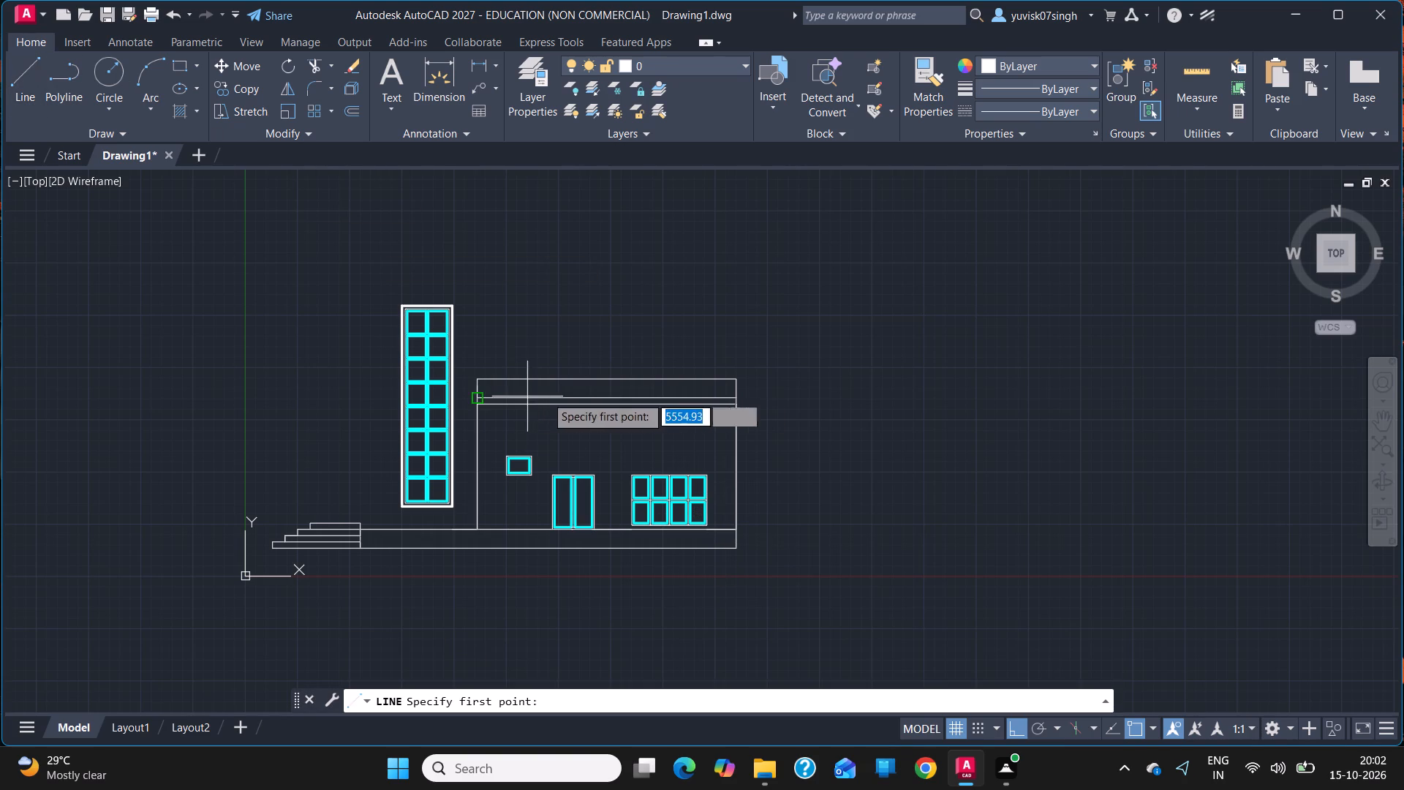
drag(734, 381, 688, 373)
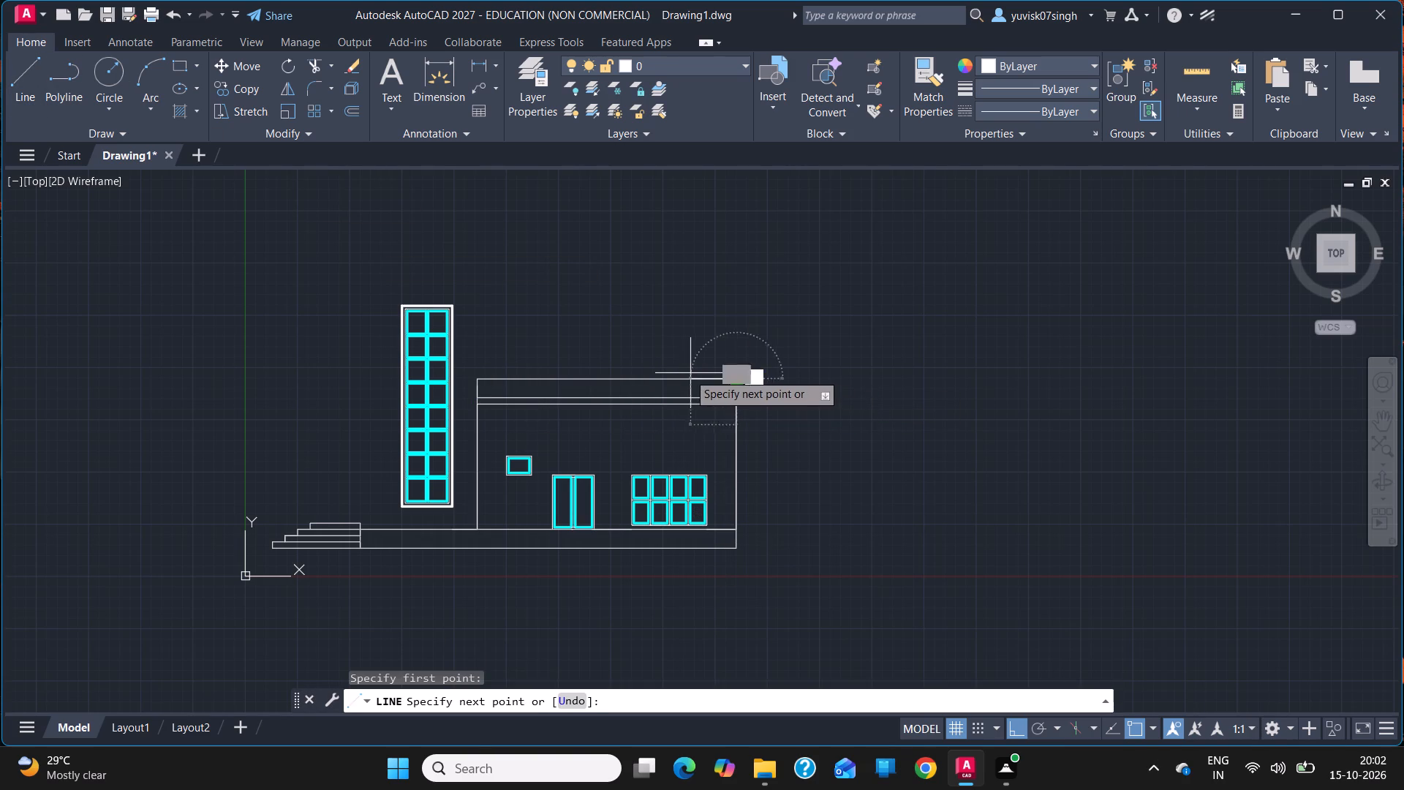
drag(688, 373, 687, 375)
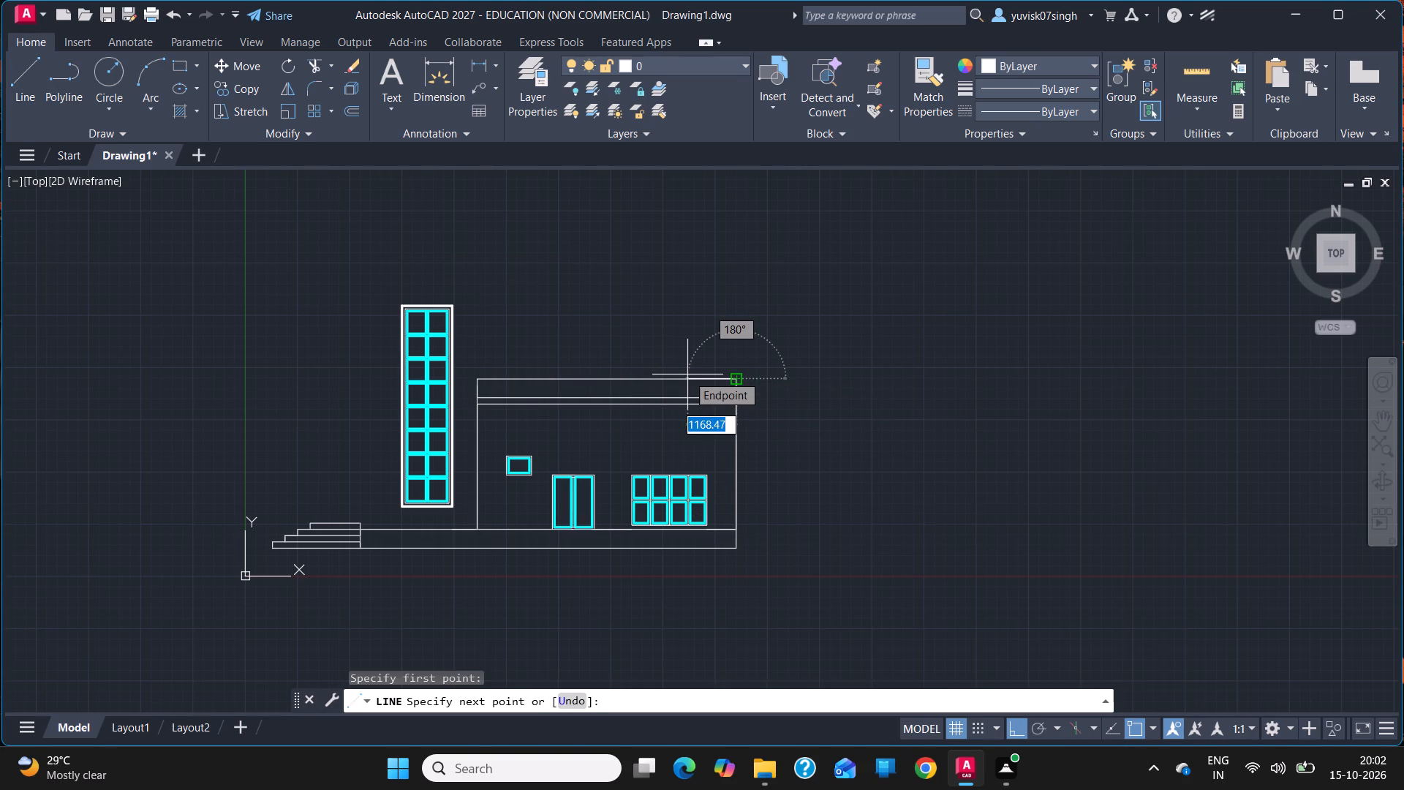
text(75)
key(0)
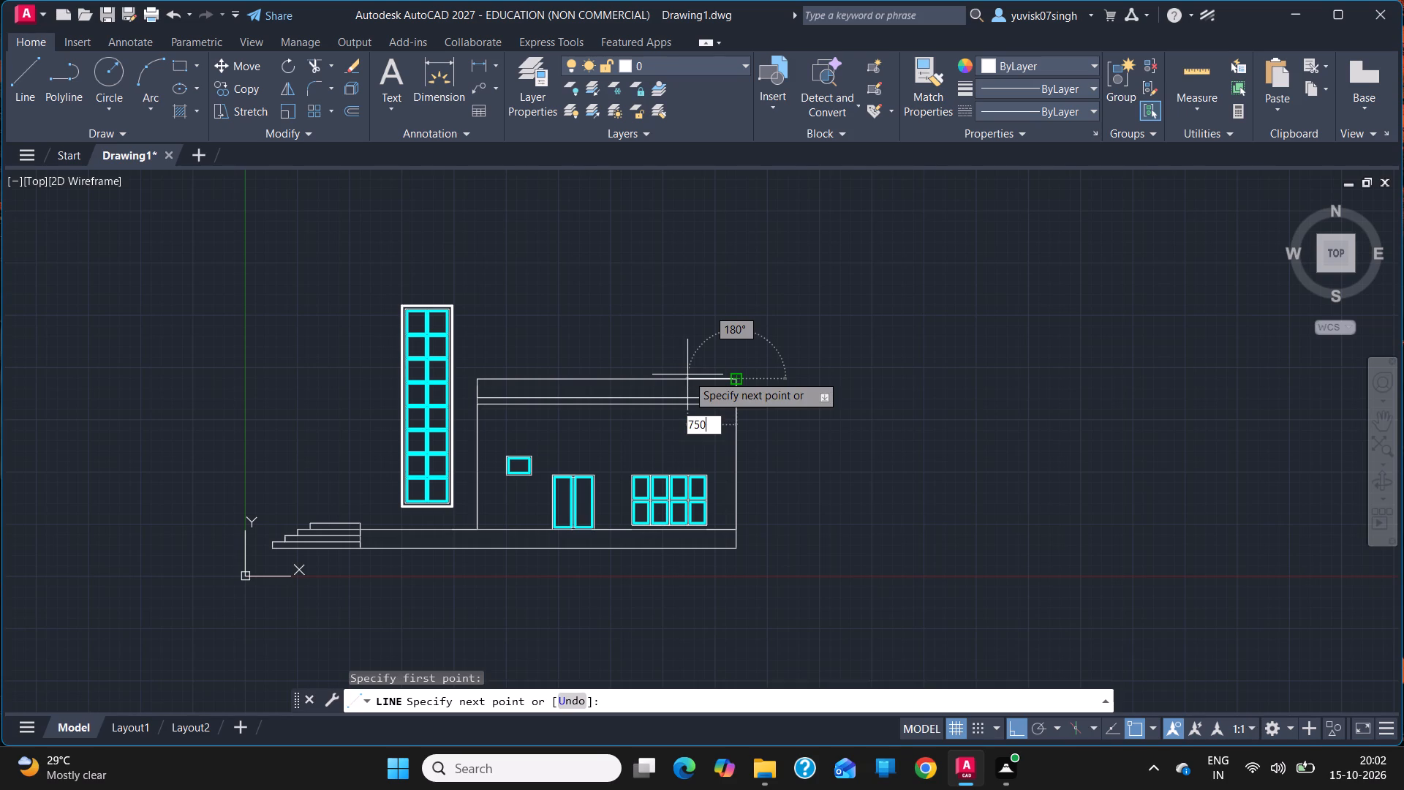
key(Return)
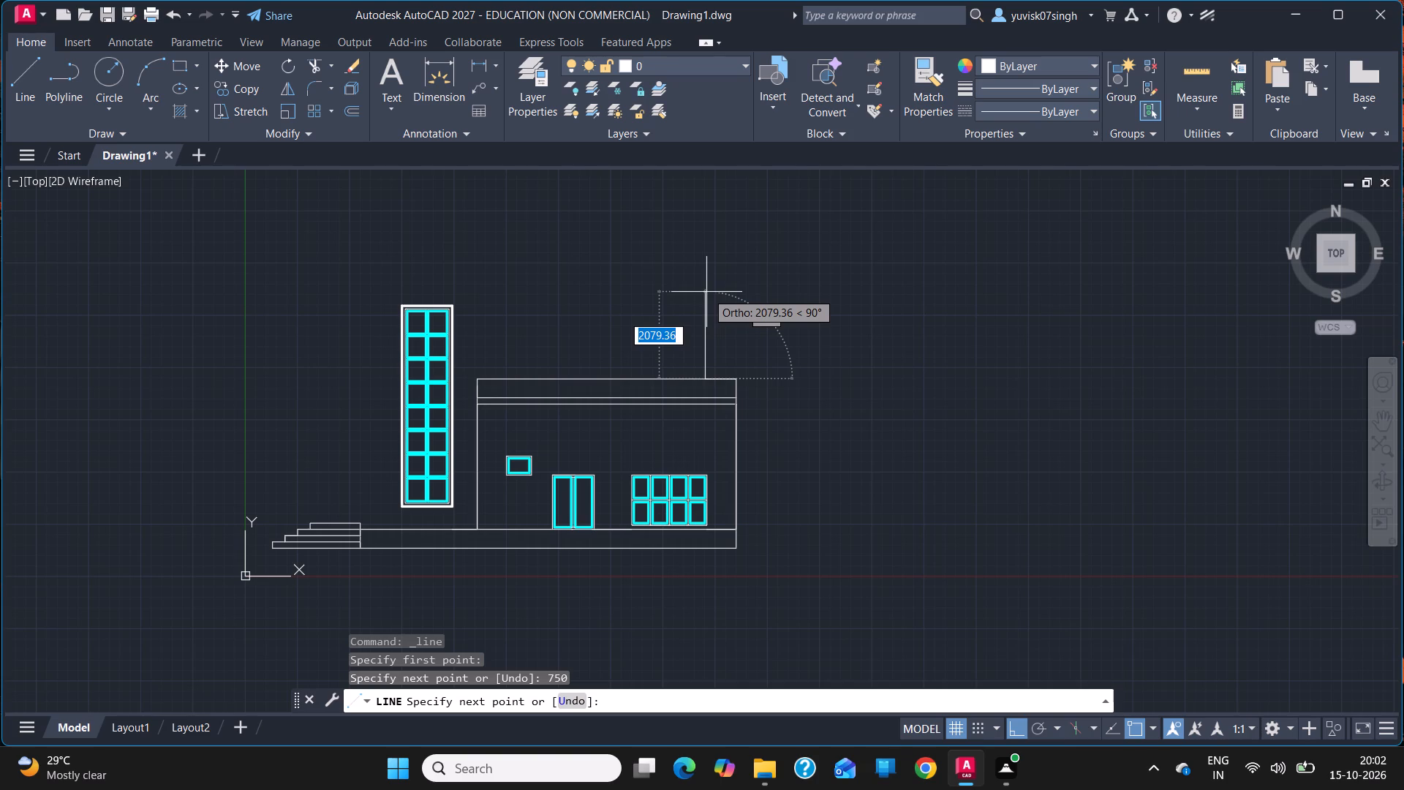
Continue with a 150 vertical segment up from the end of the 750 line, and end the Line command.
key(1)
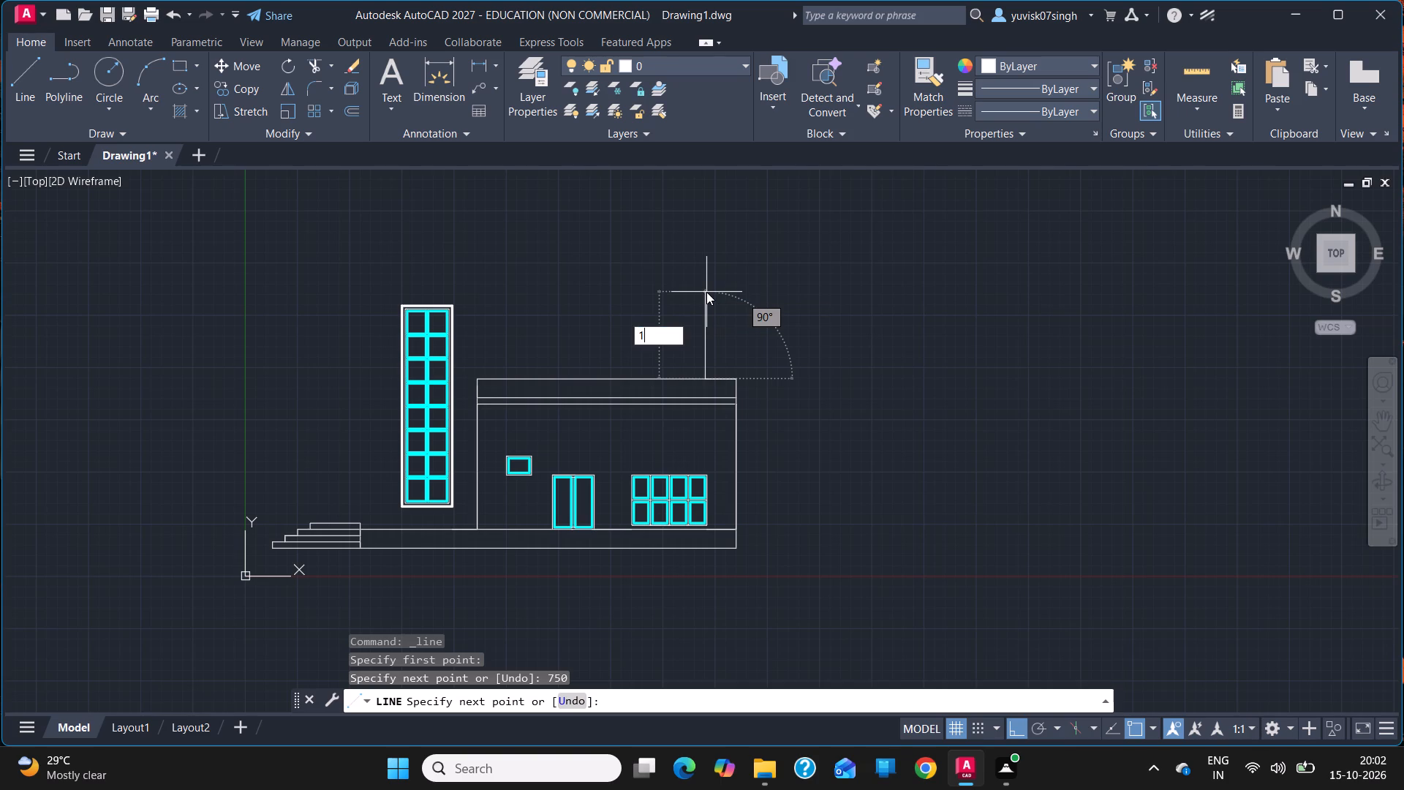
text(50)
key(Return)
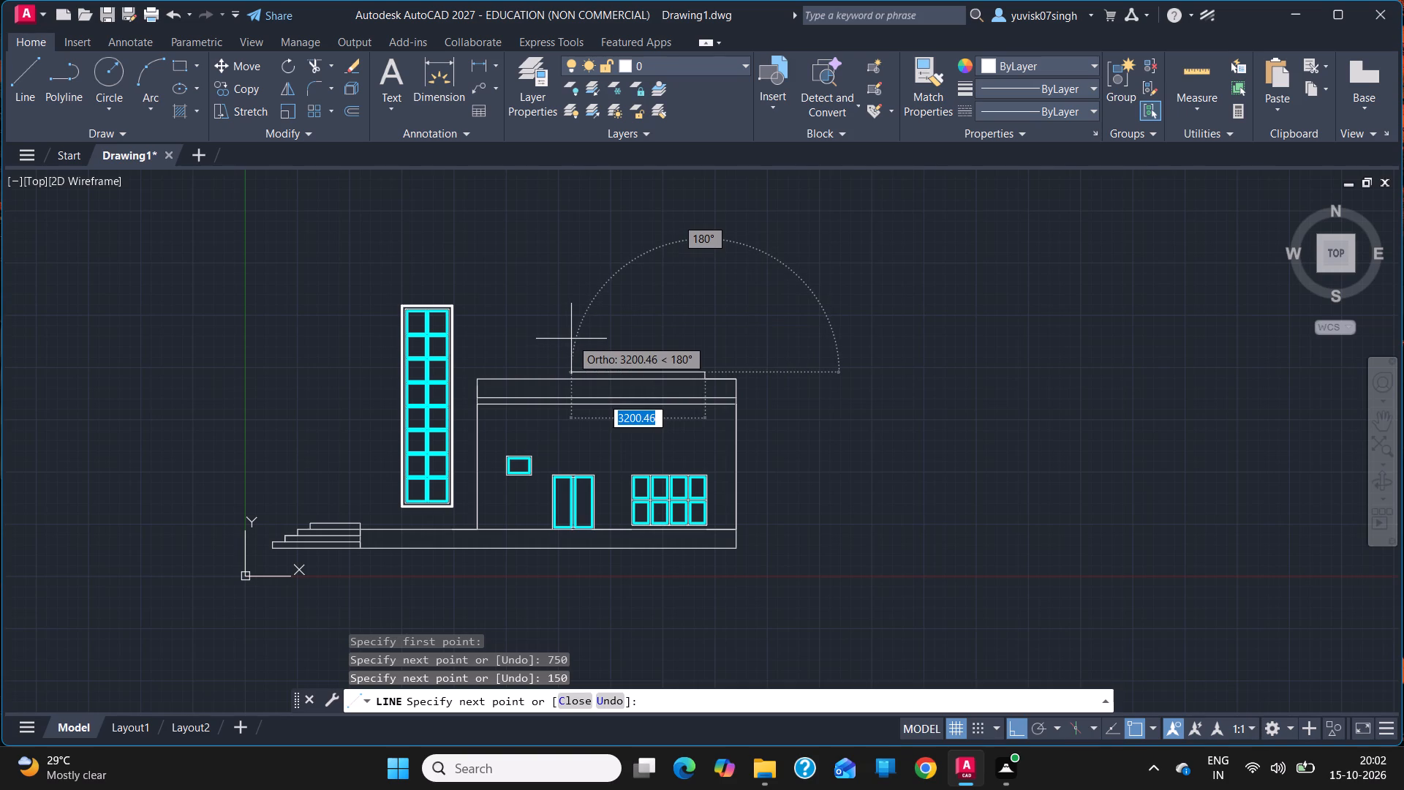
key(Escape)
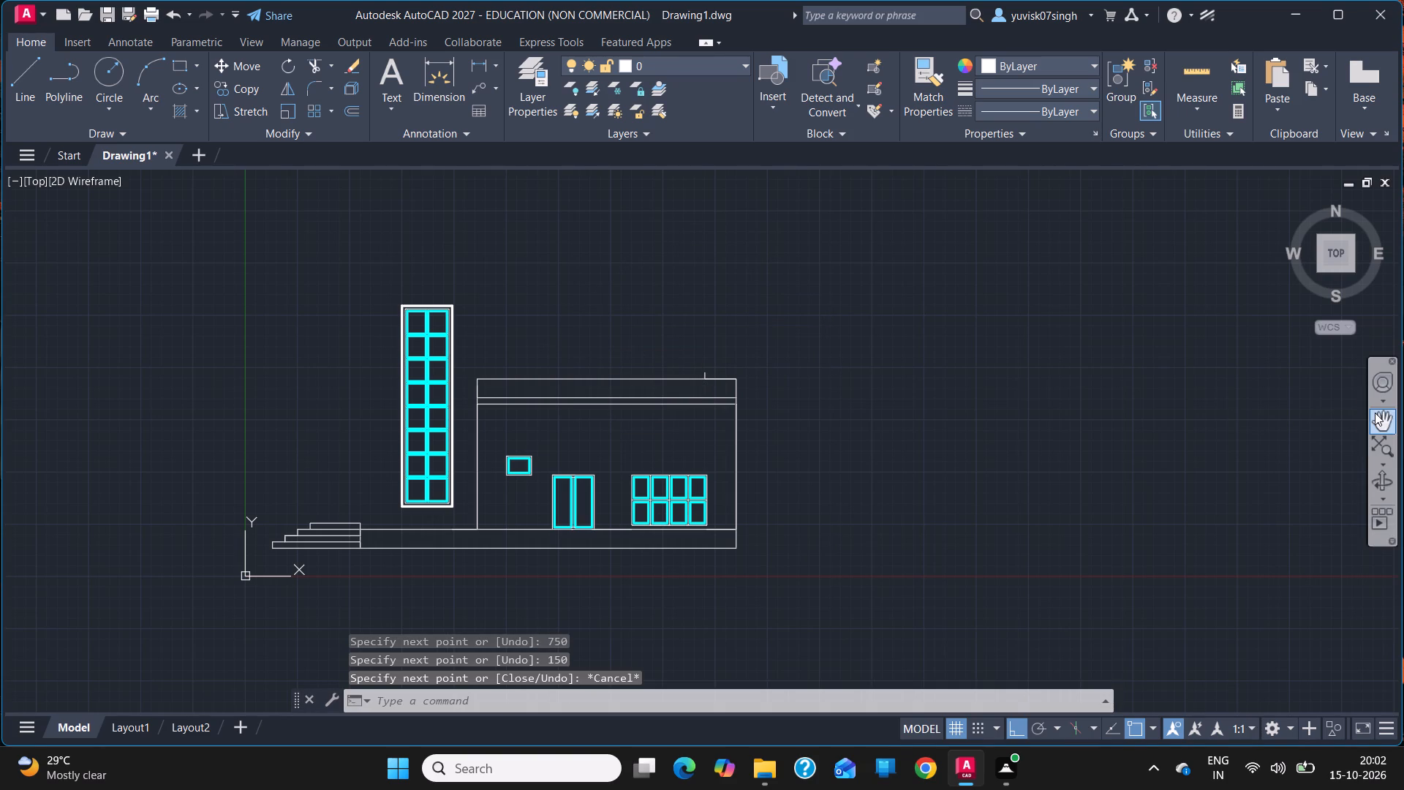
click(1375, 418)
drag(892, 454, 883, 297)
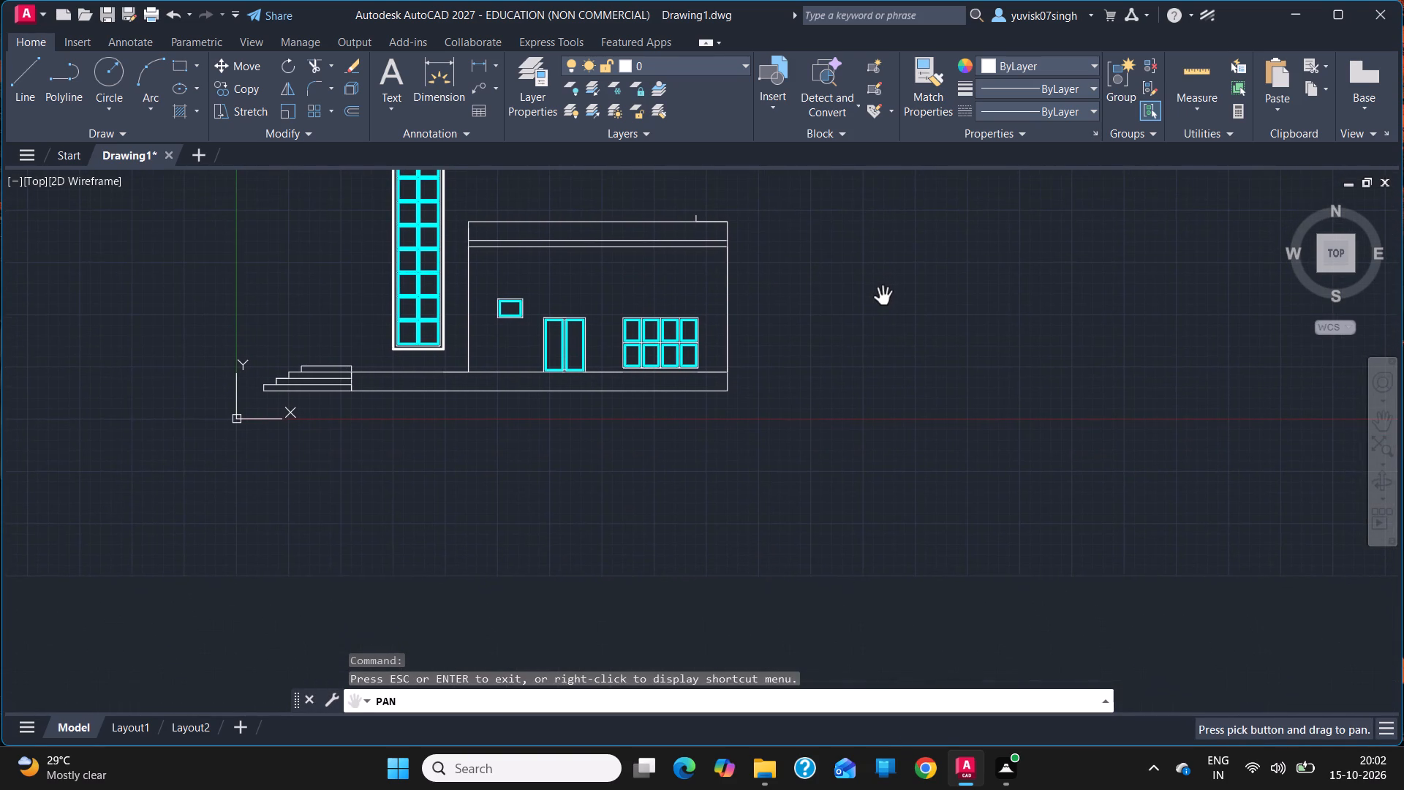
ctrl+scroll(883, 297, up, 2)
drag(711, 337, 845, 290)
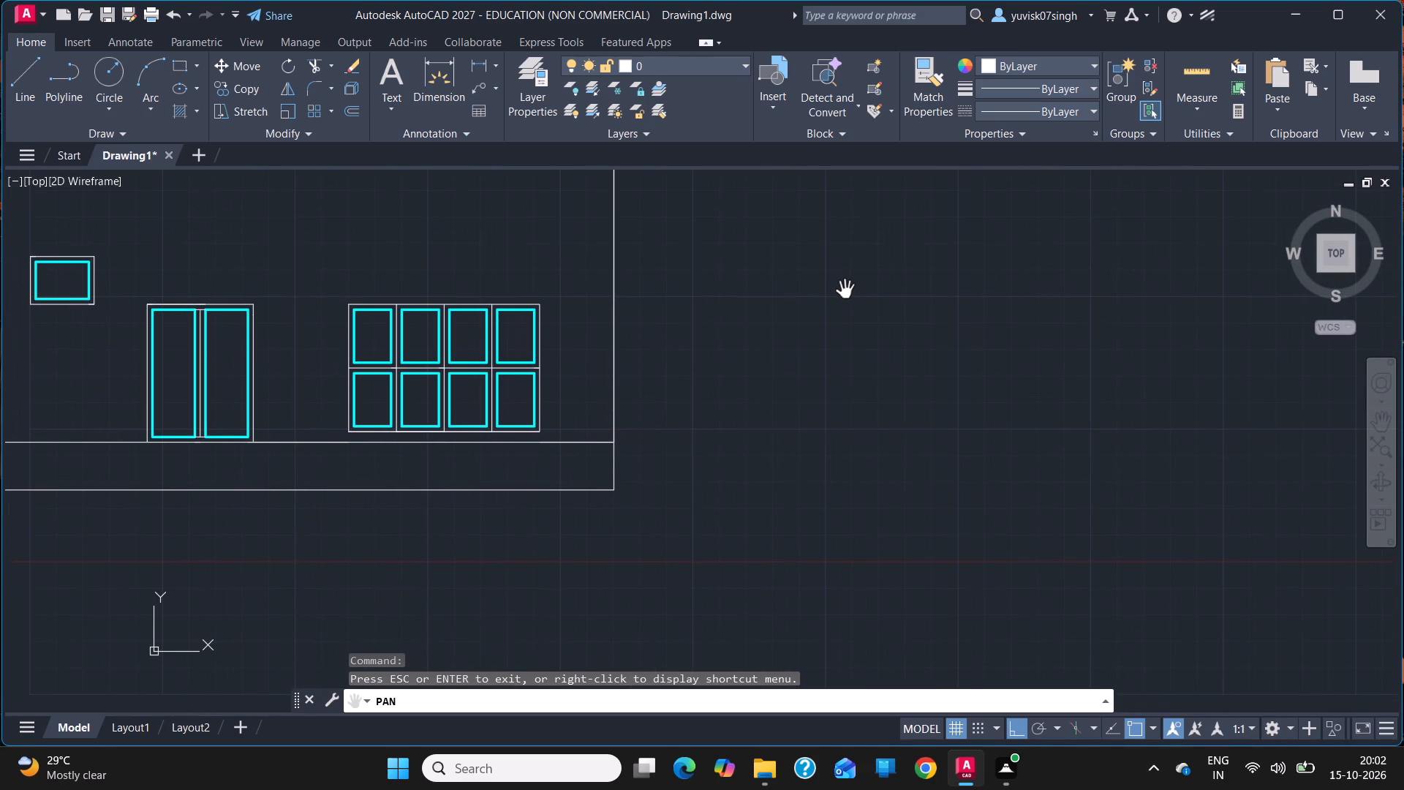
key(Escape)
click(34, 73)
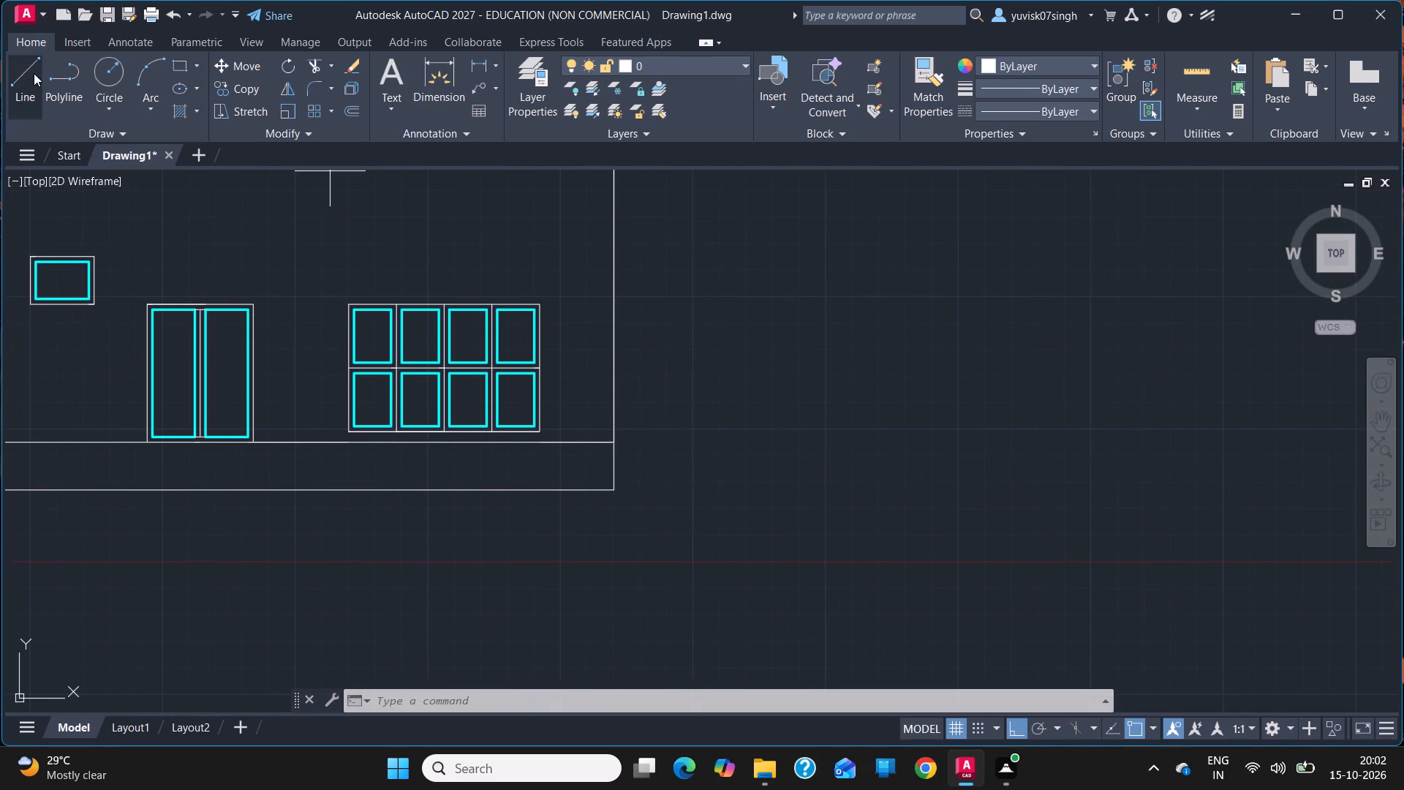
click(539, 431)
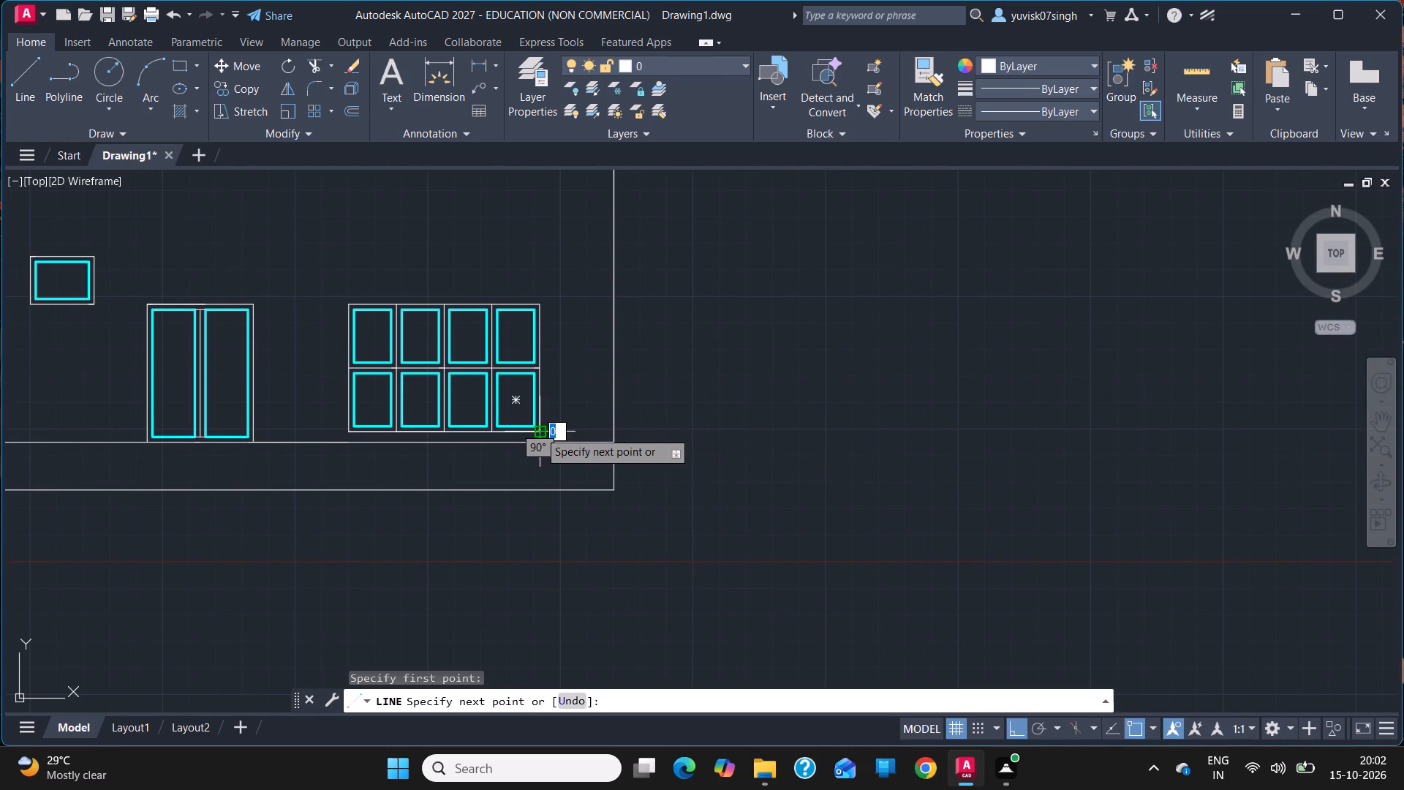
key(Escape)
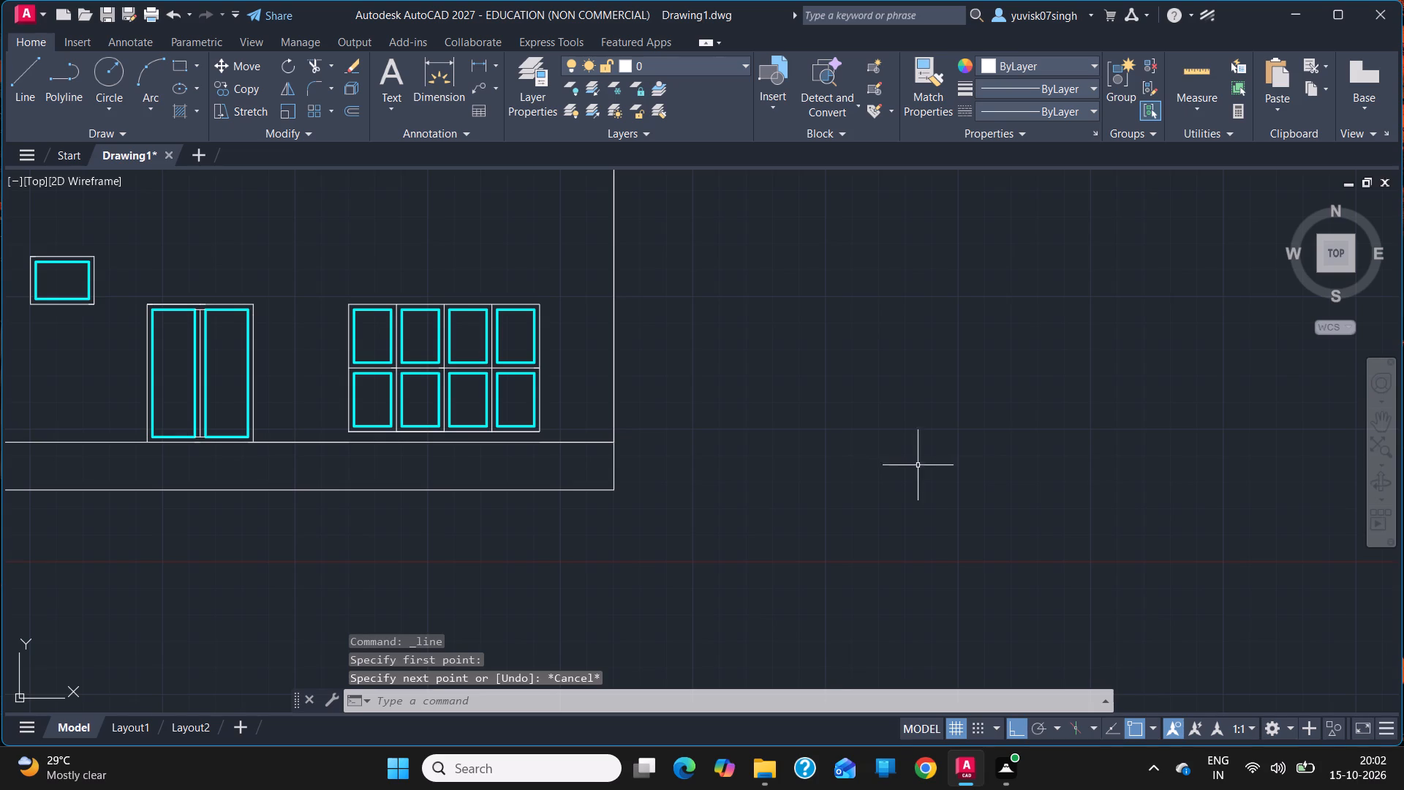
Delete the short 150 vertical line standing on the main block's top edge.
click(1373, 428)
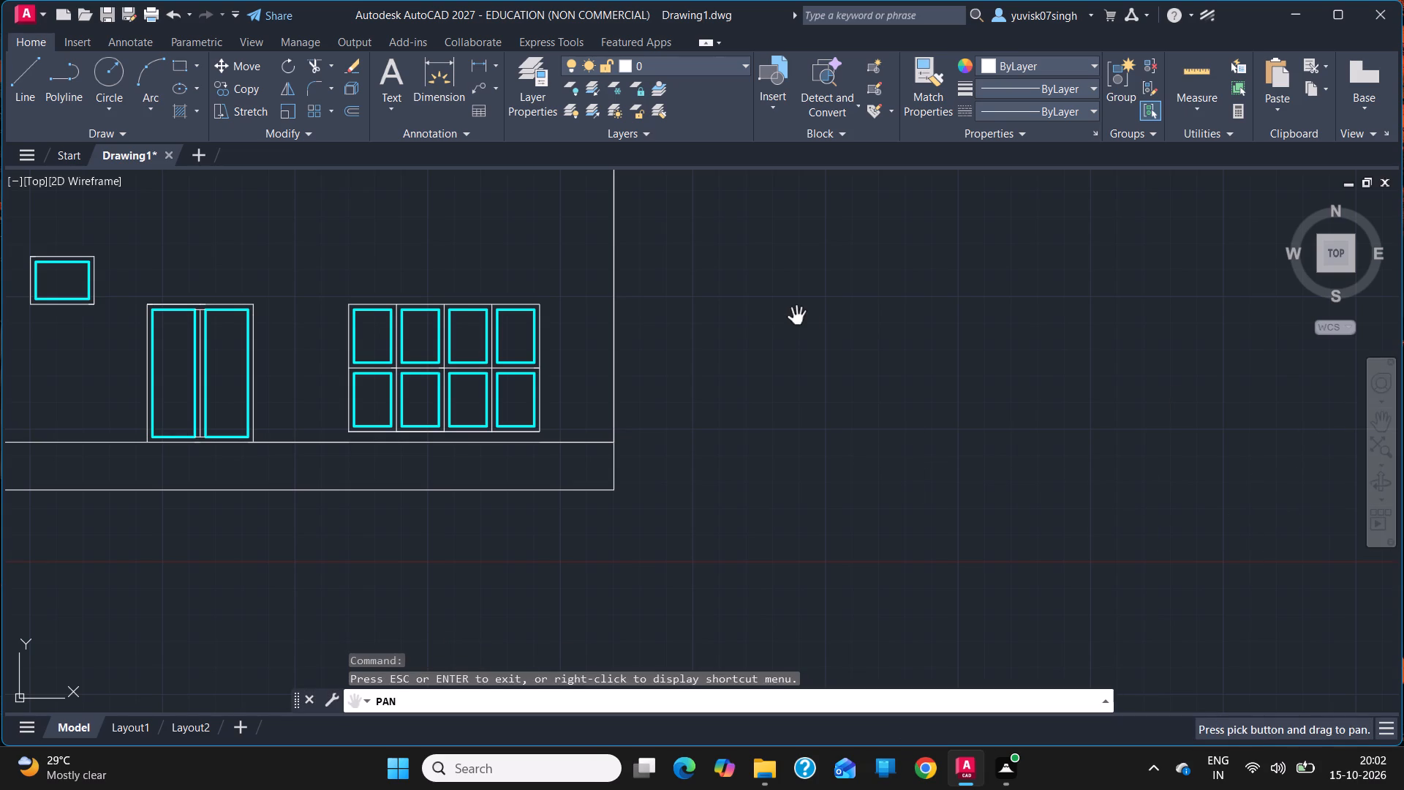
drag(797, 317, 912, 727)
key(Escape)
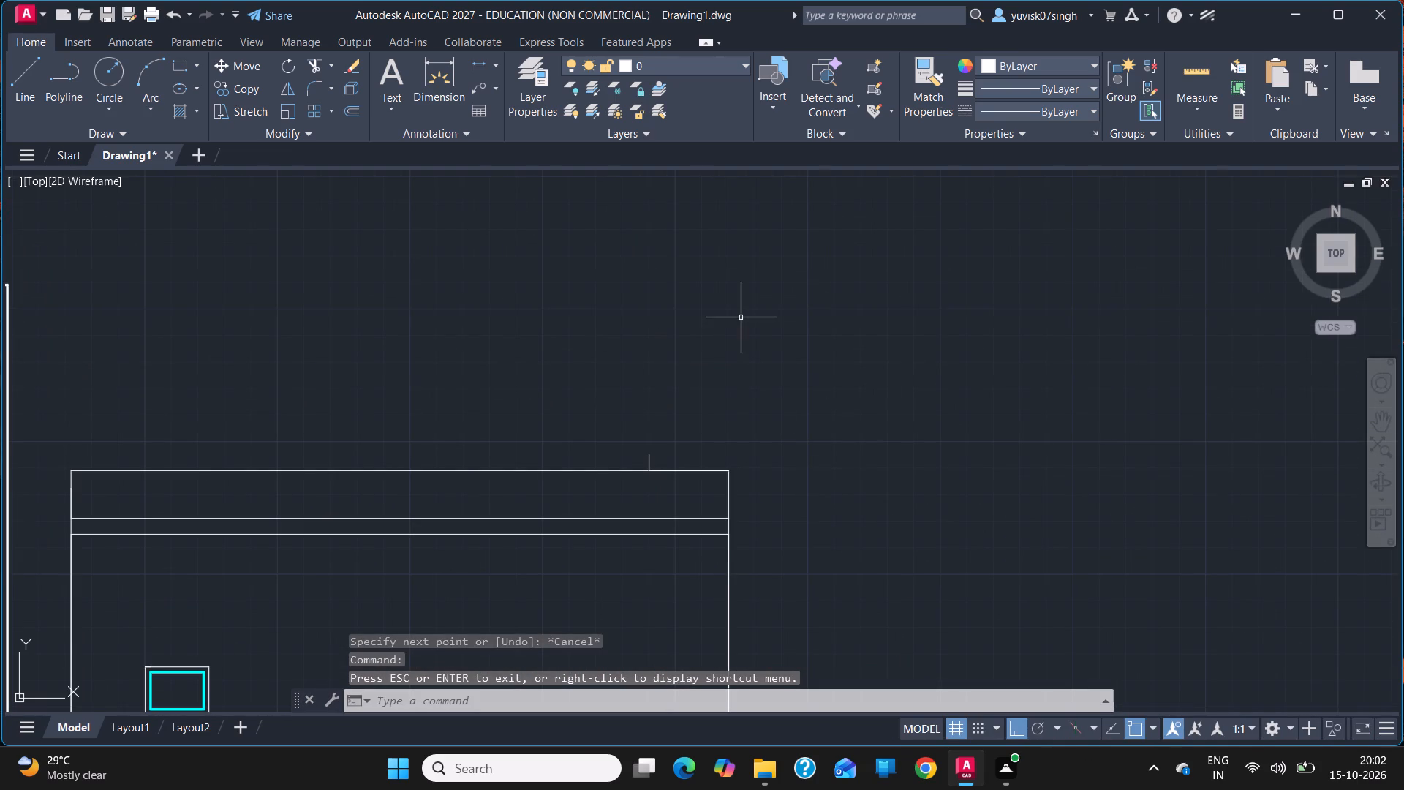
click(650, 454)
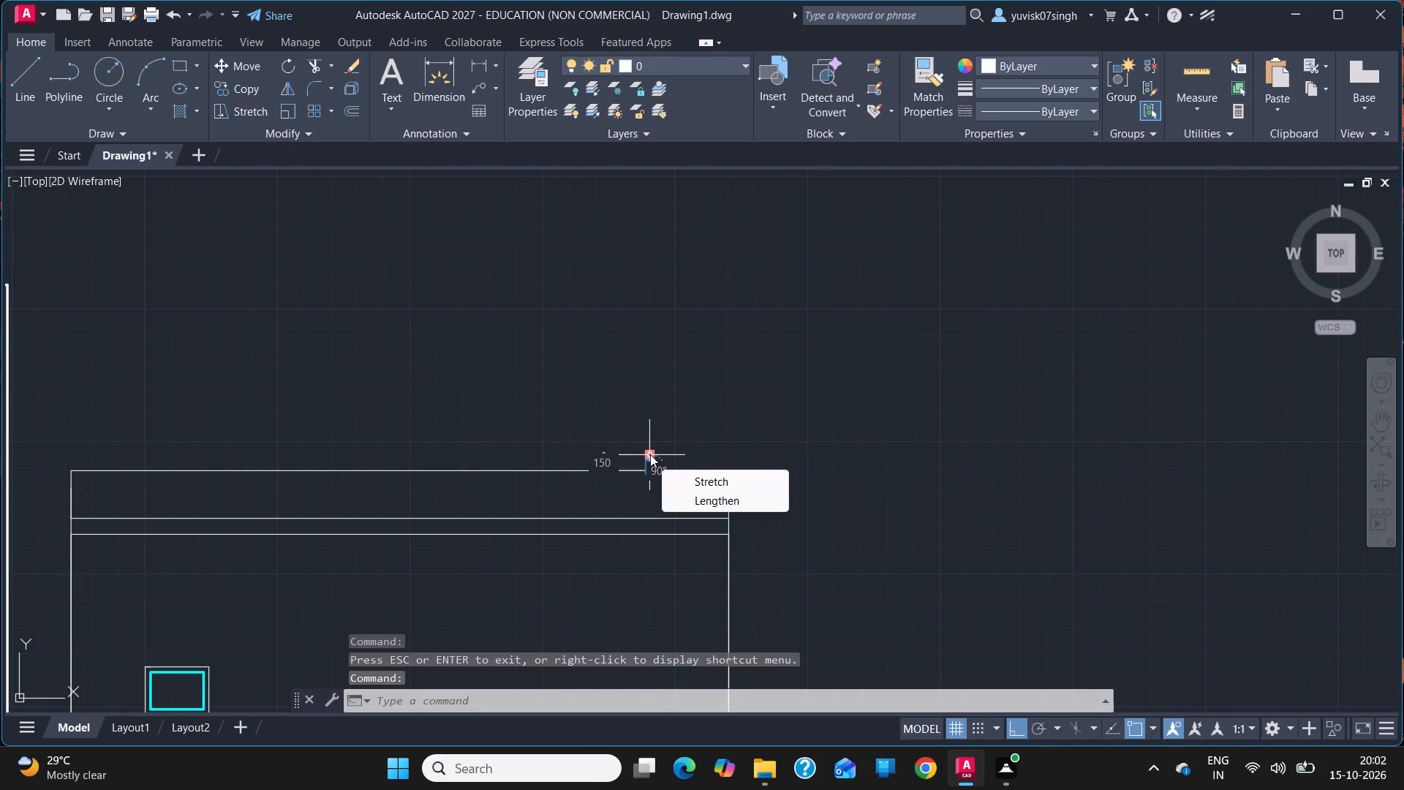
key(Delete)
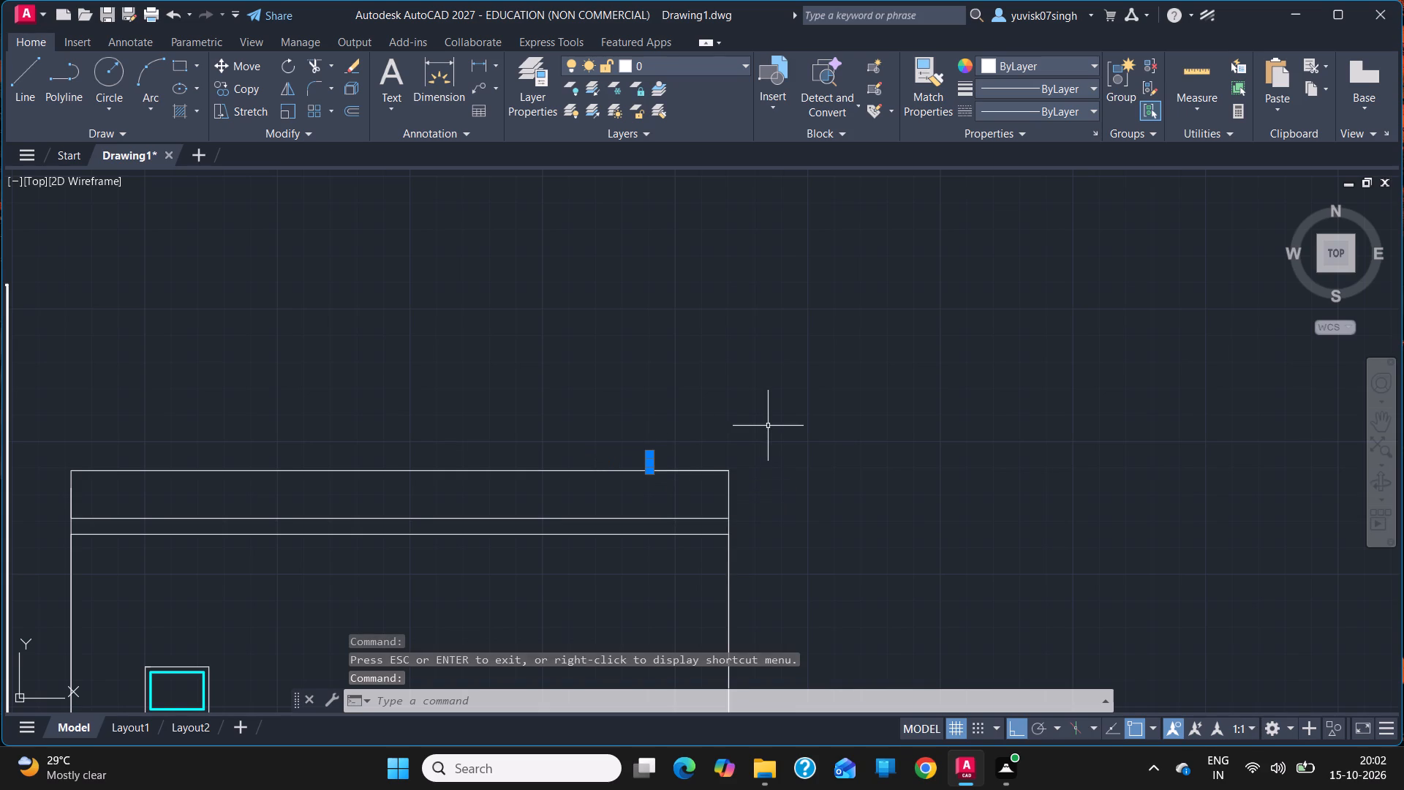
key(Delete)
Draw a 100 line straight up from the inner end of the 750 line on the main block's top edge.
click(13, 66)
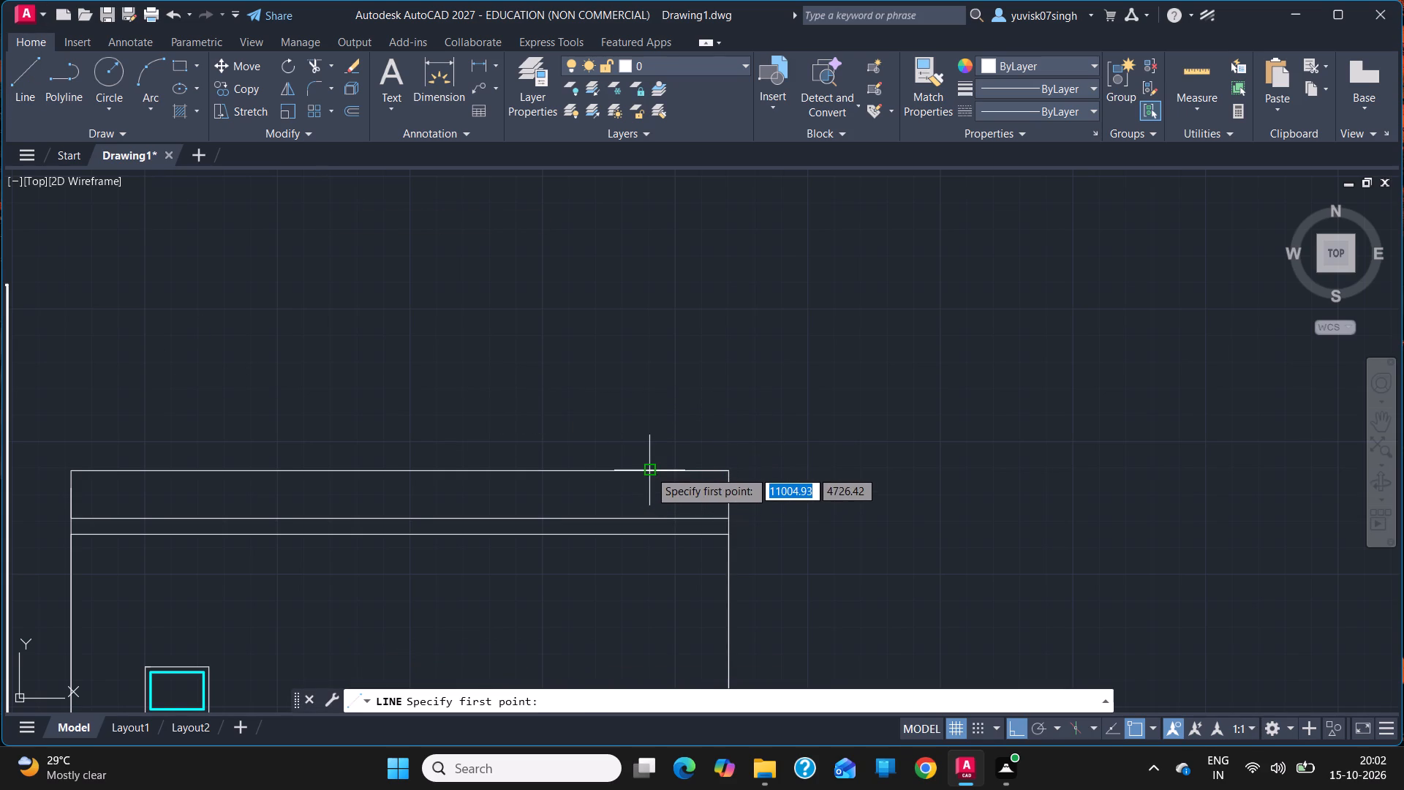
drag(648, 470, 645, 430)
text(100)
key(Return)
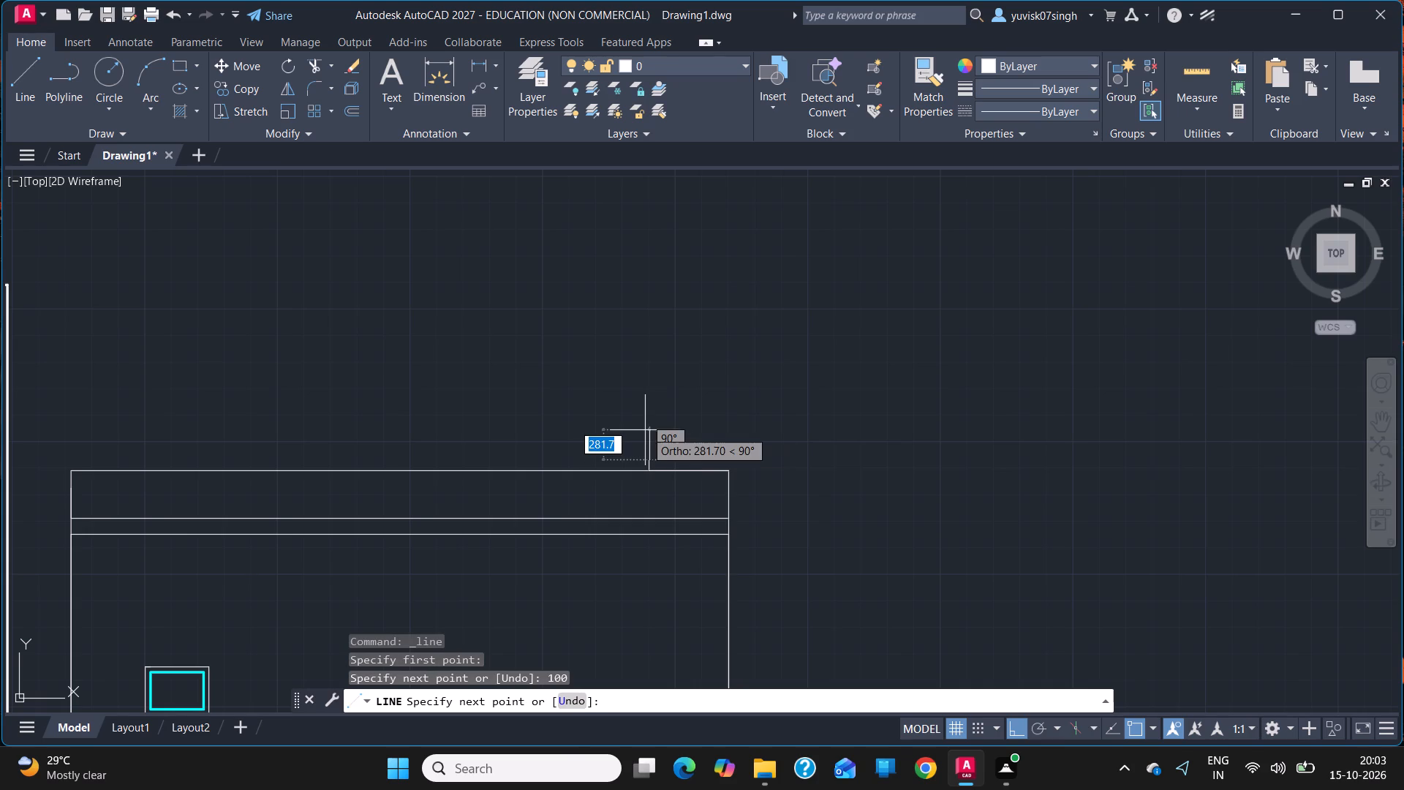
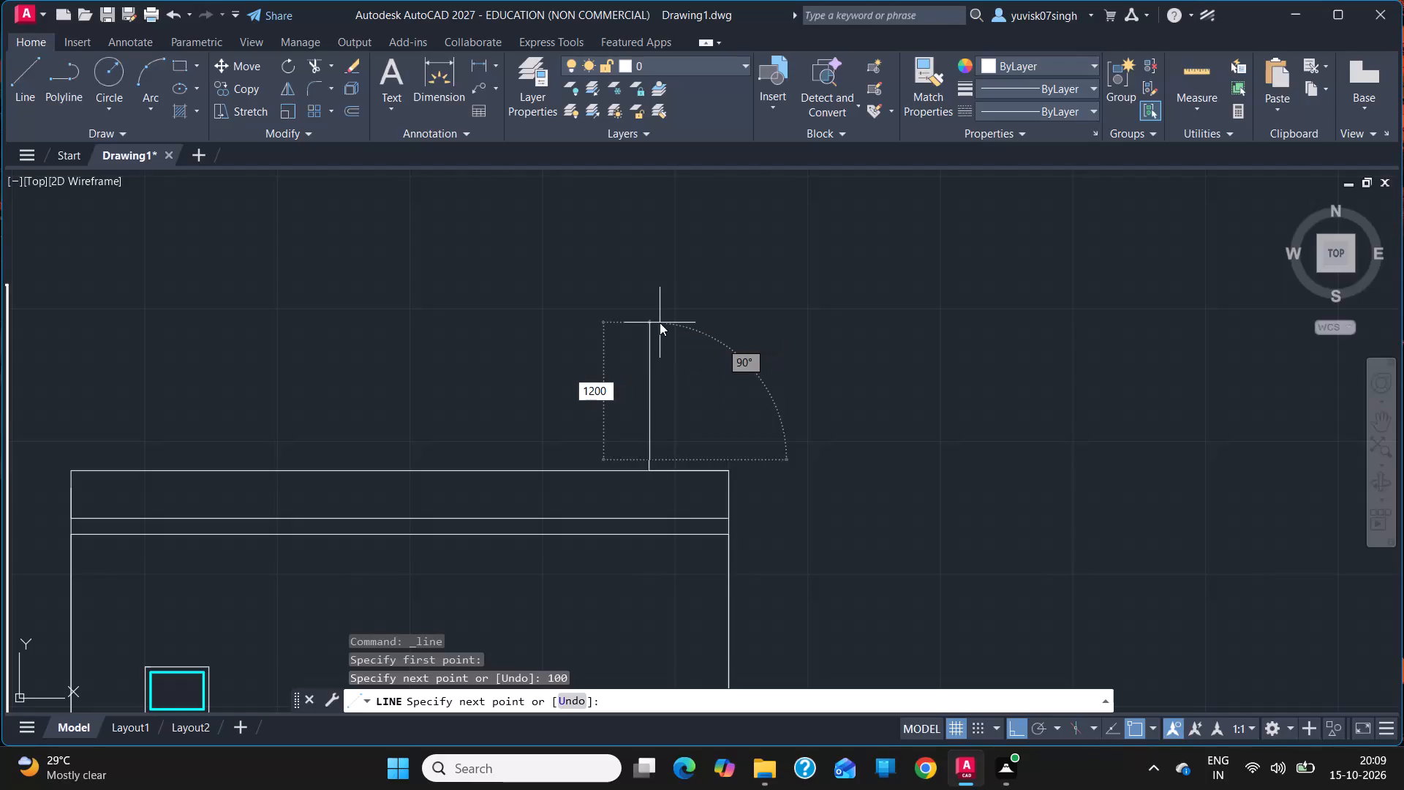
Finish the line outline of an 1800 by 1200 rectangle above the long horizontal band, closing it at the 100-unit offset point.
key(Return)
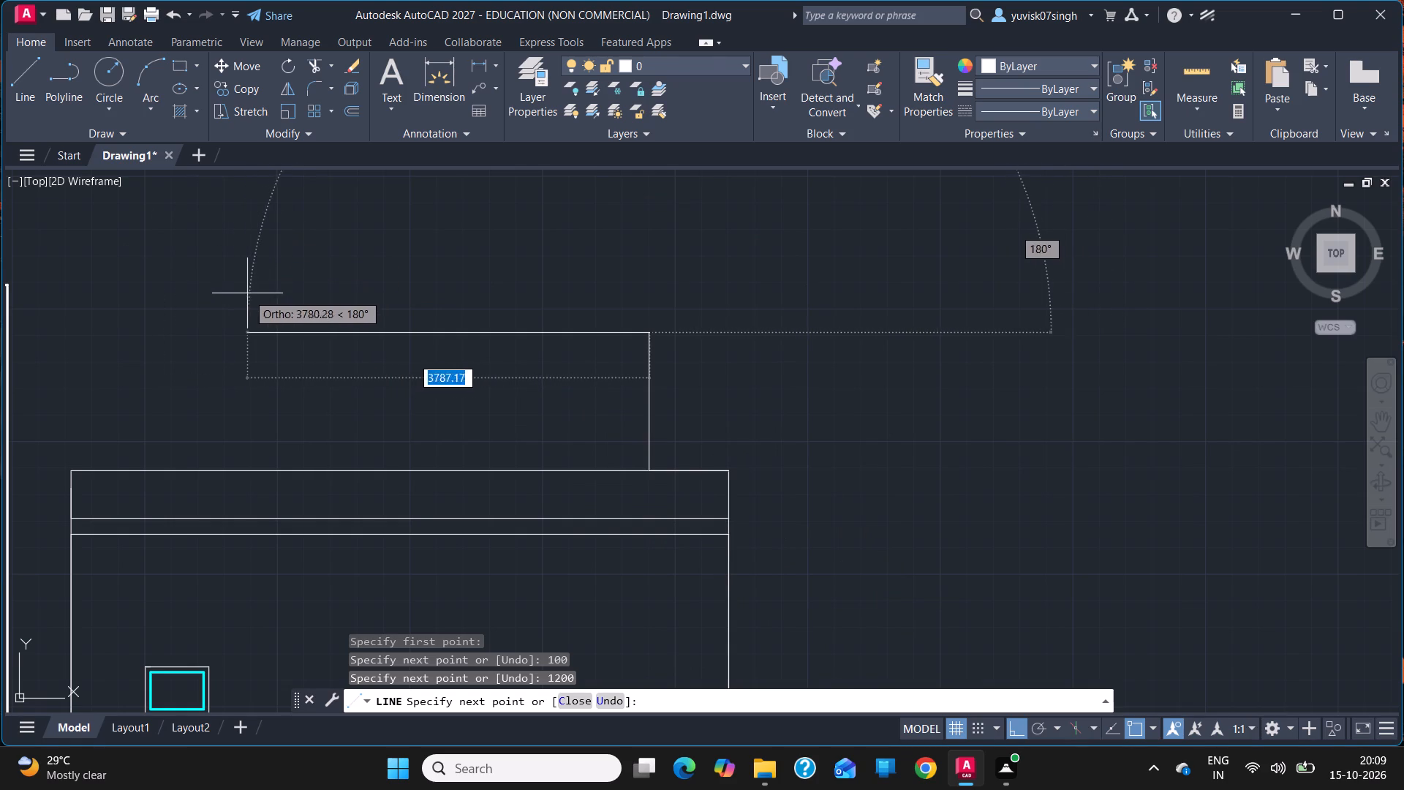
key(1)
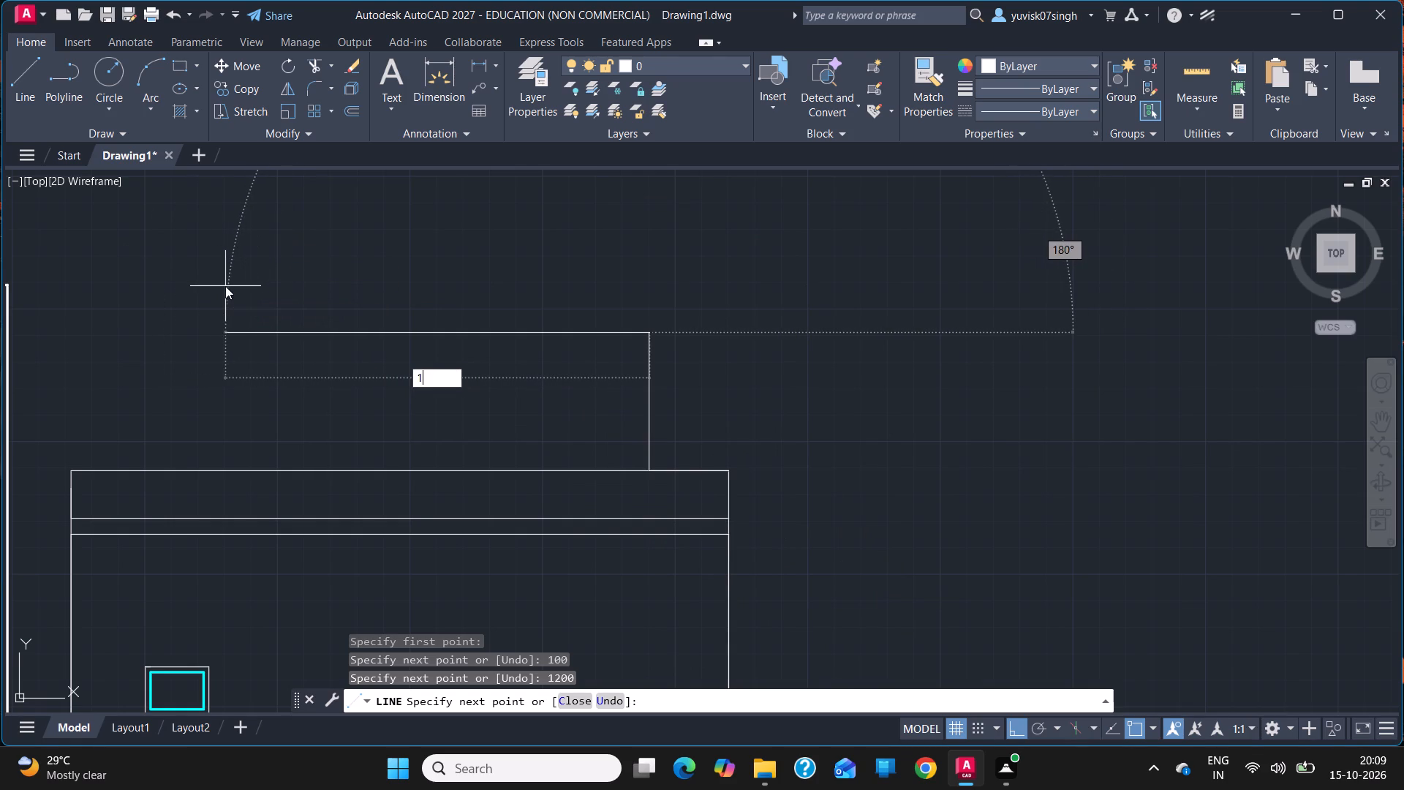
text(800)
key(Return)
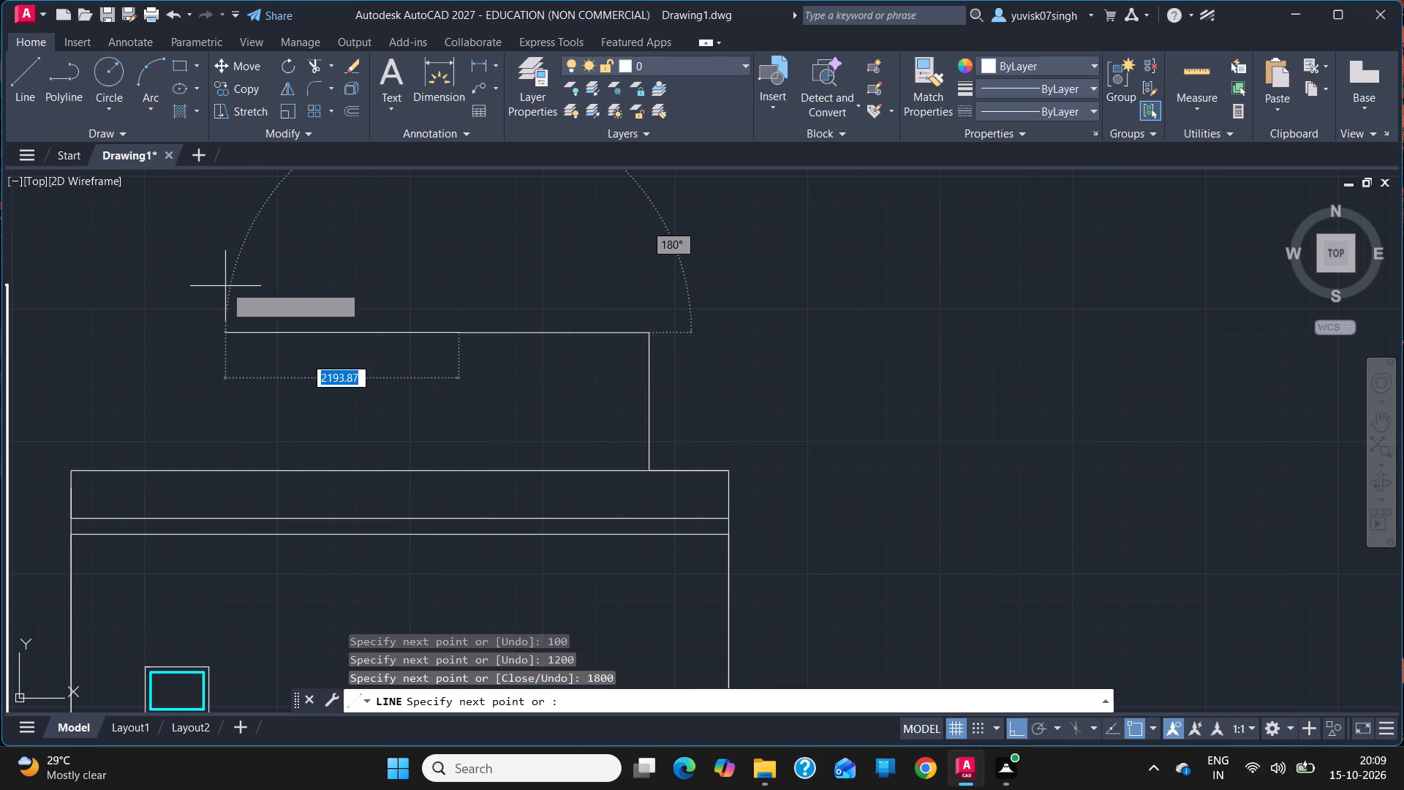
text(1200)
key(Return)
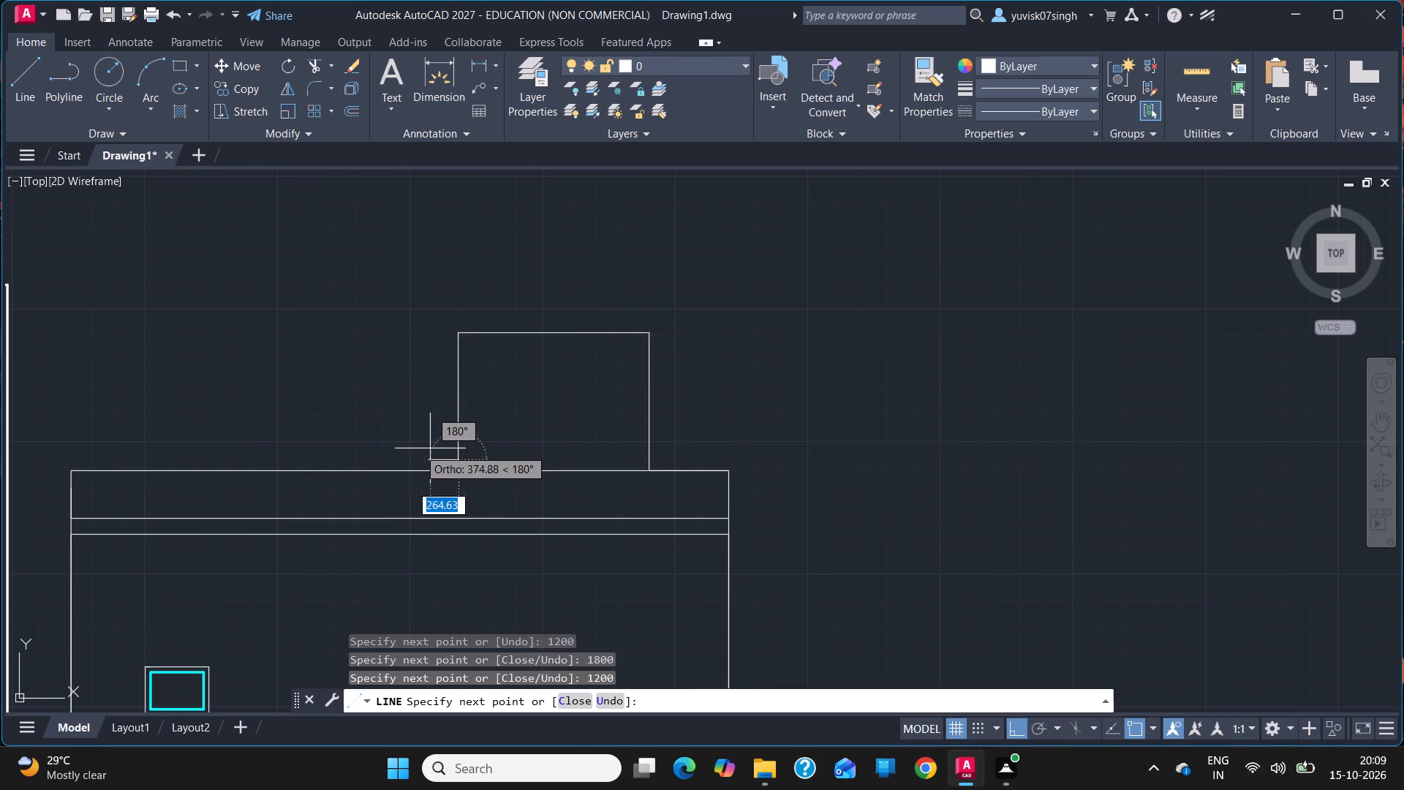
click(646, 460)
key(Escape)
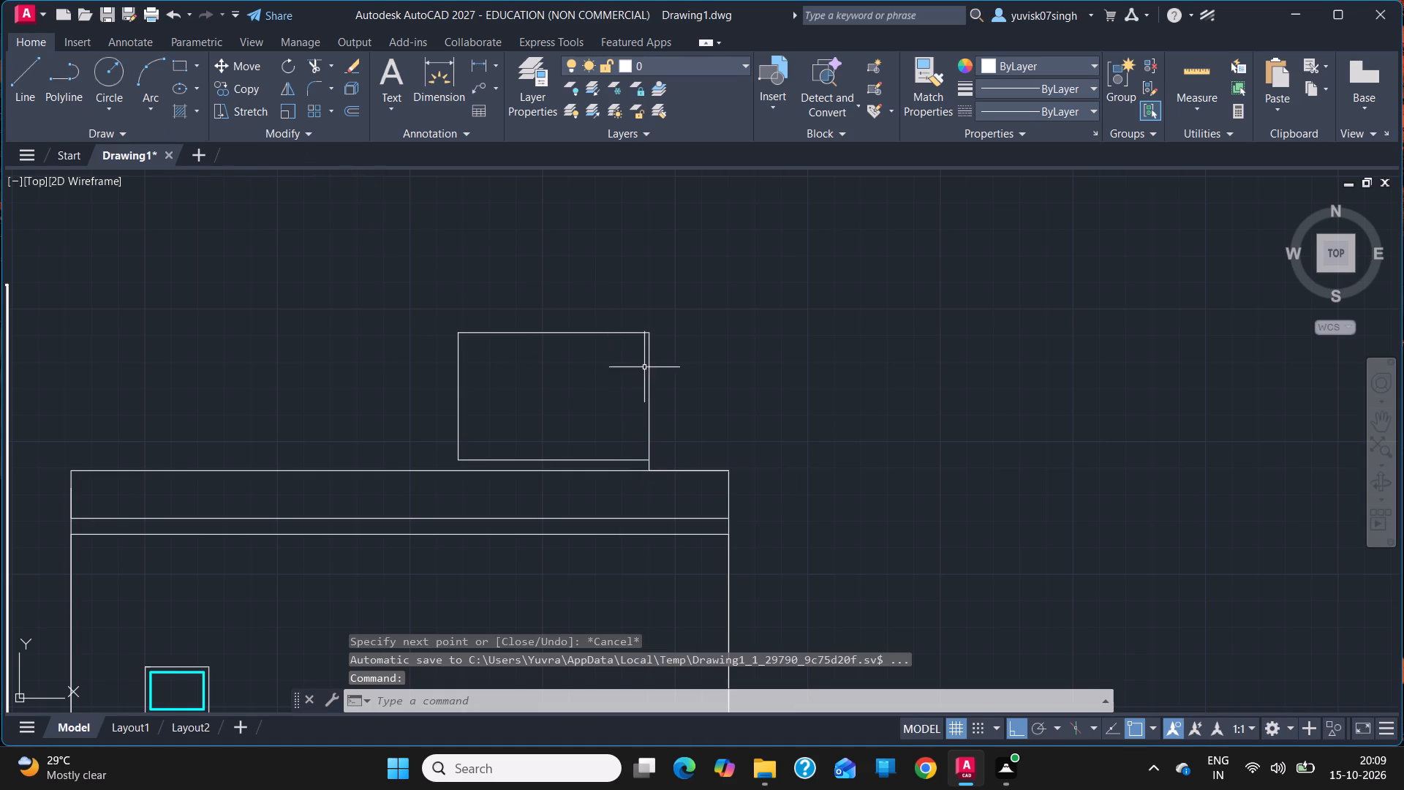
Use Divide on the rectangle's right vertical side.
click(164, 138)
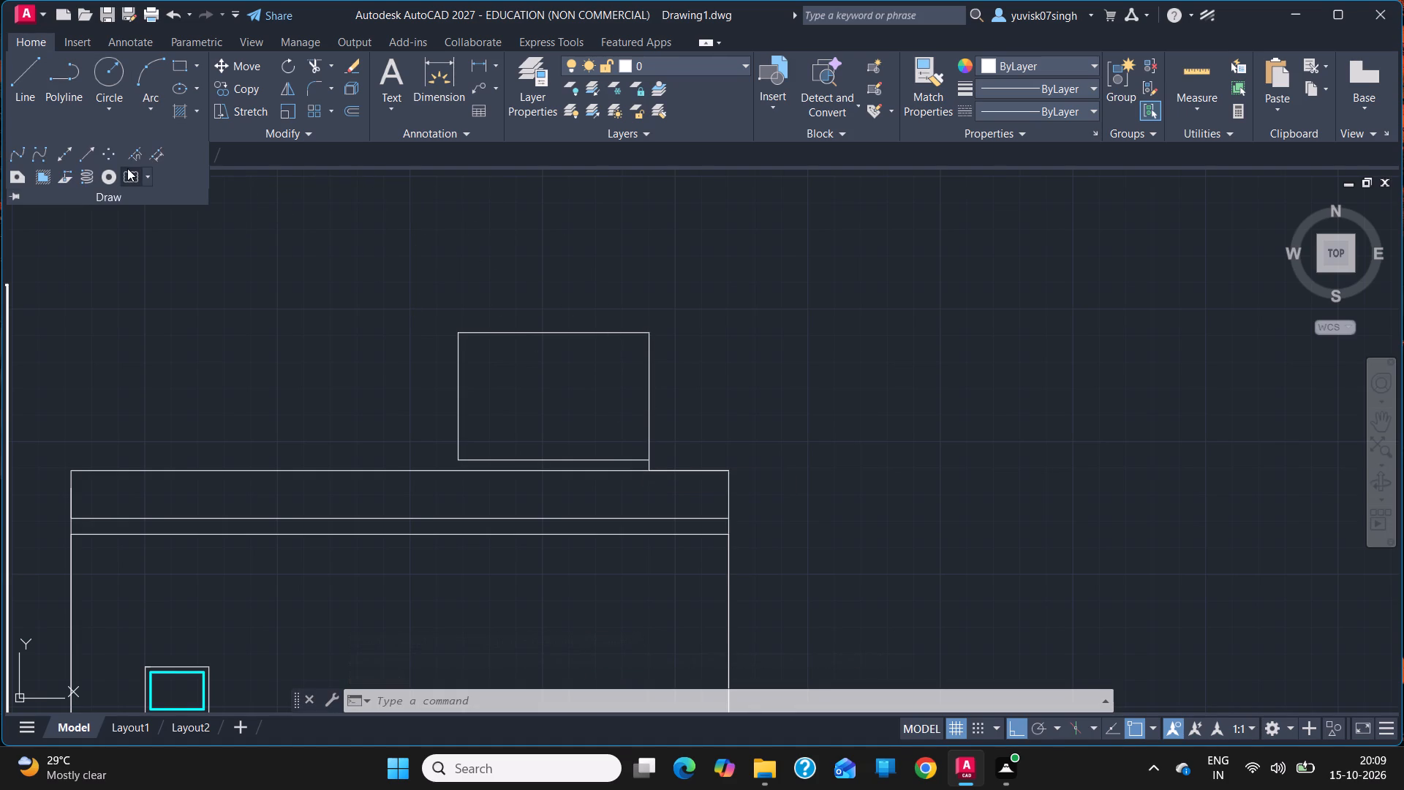
click(131, 159)
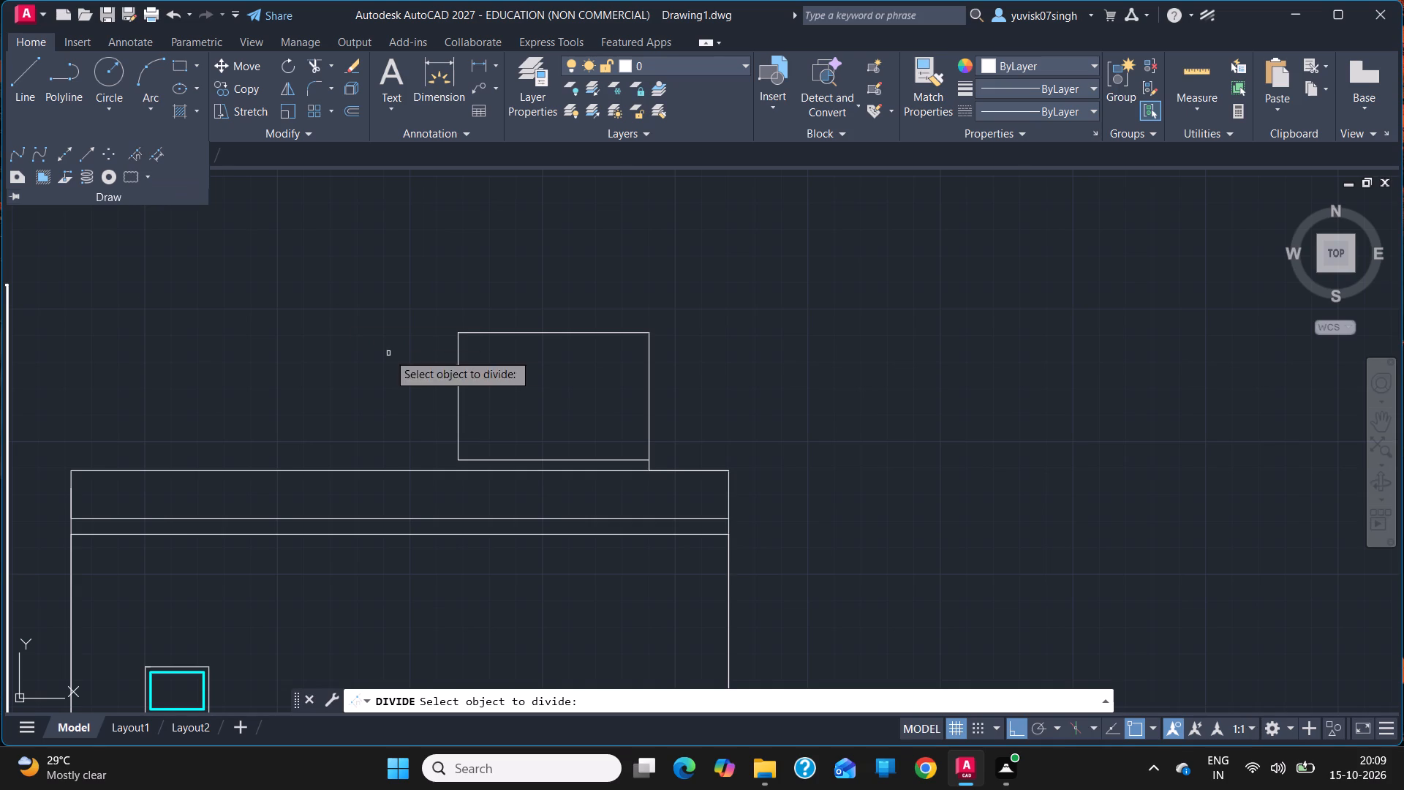
click(649, 400)
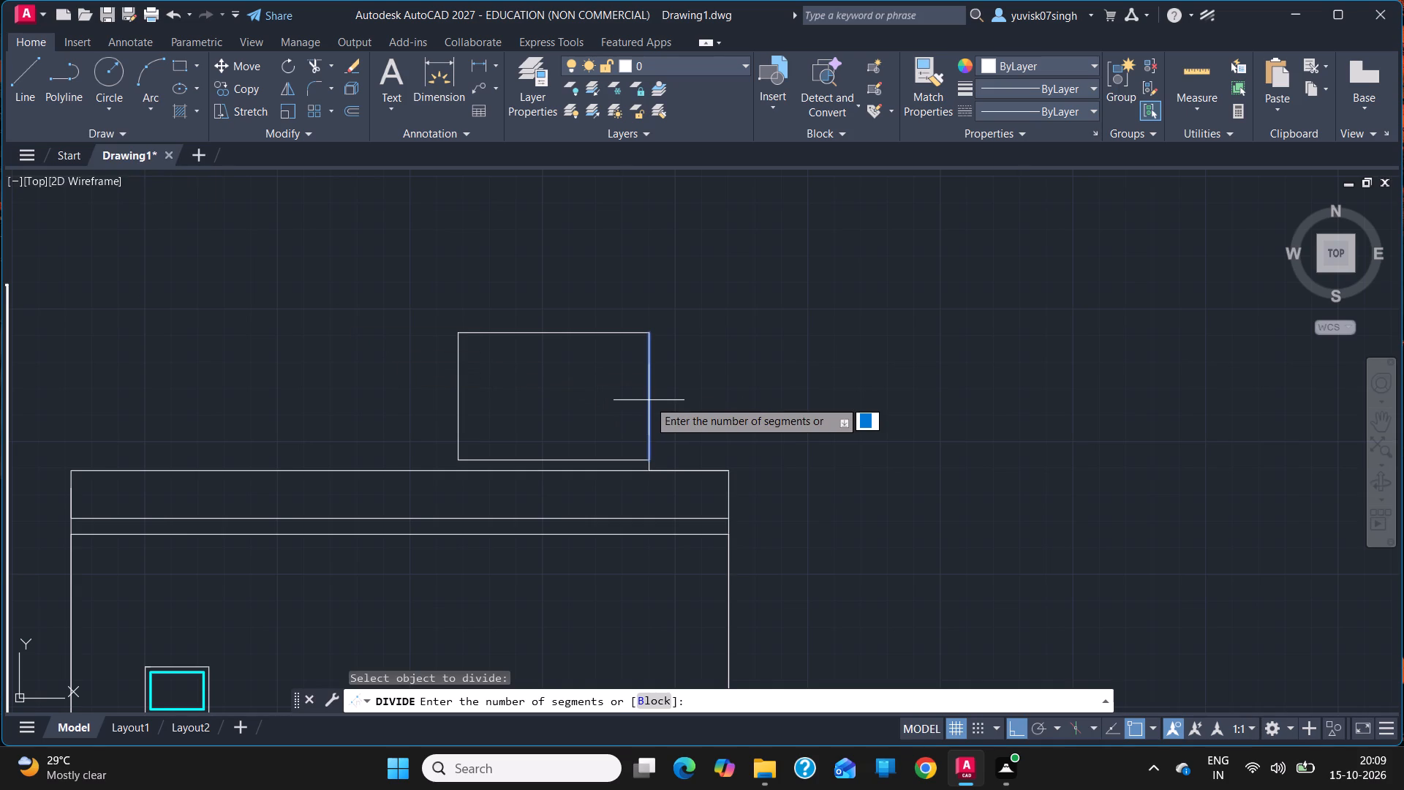
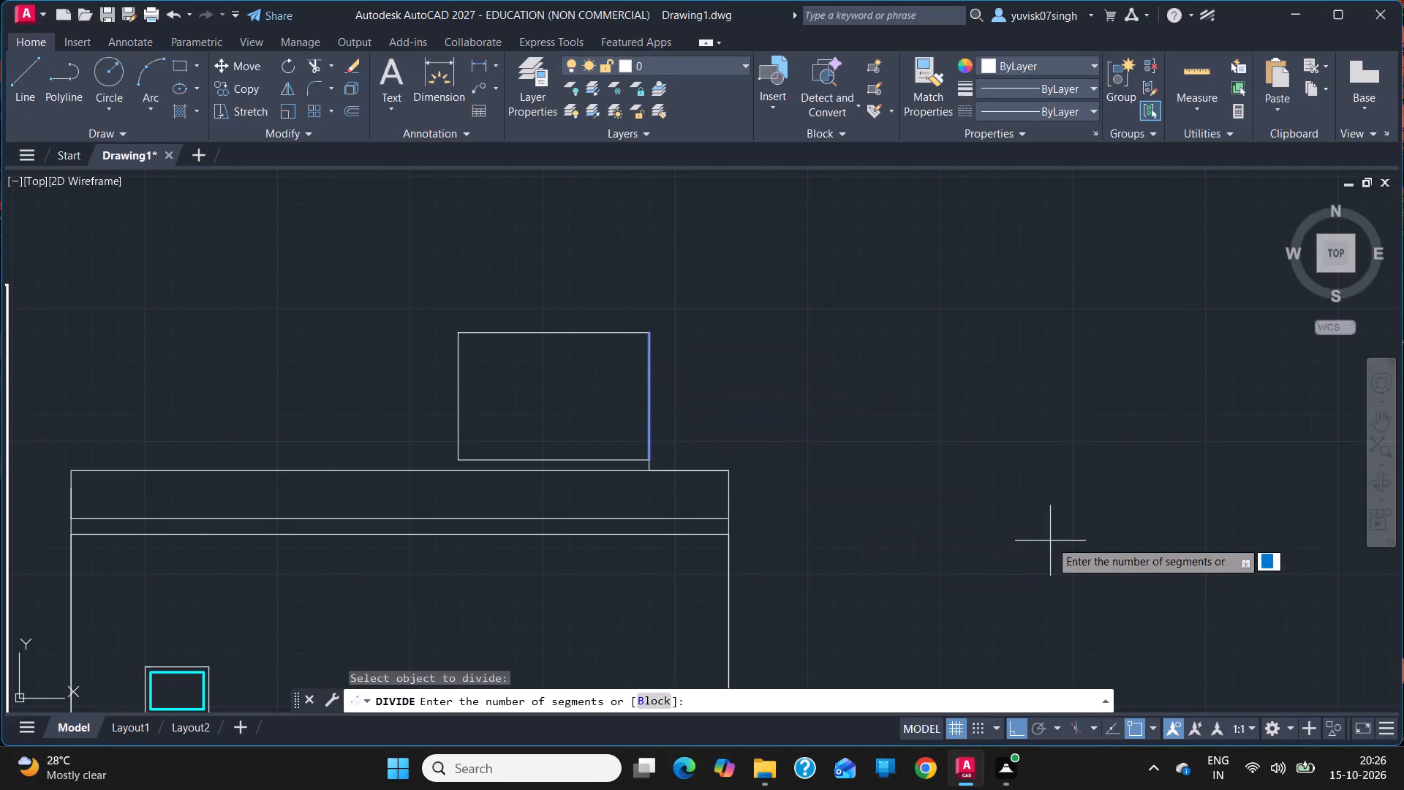
Divide the rectangle's right vertical side into 4 equal segments.
click(1393, 420)
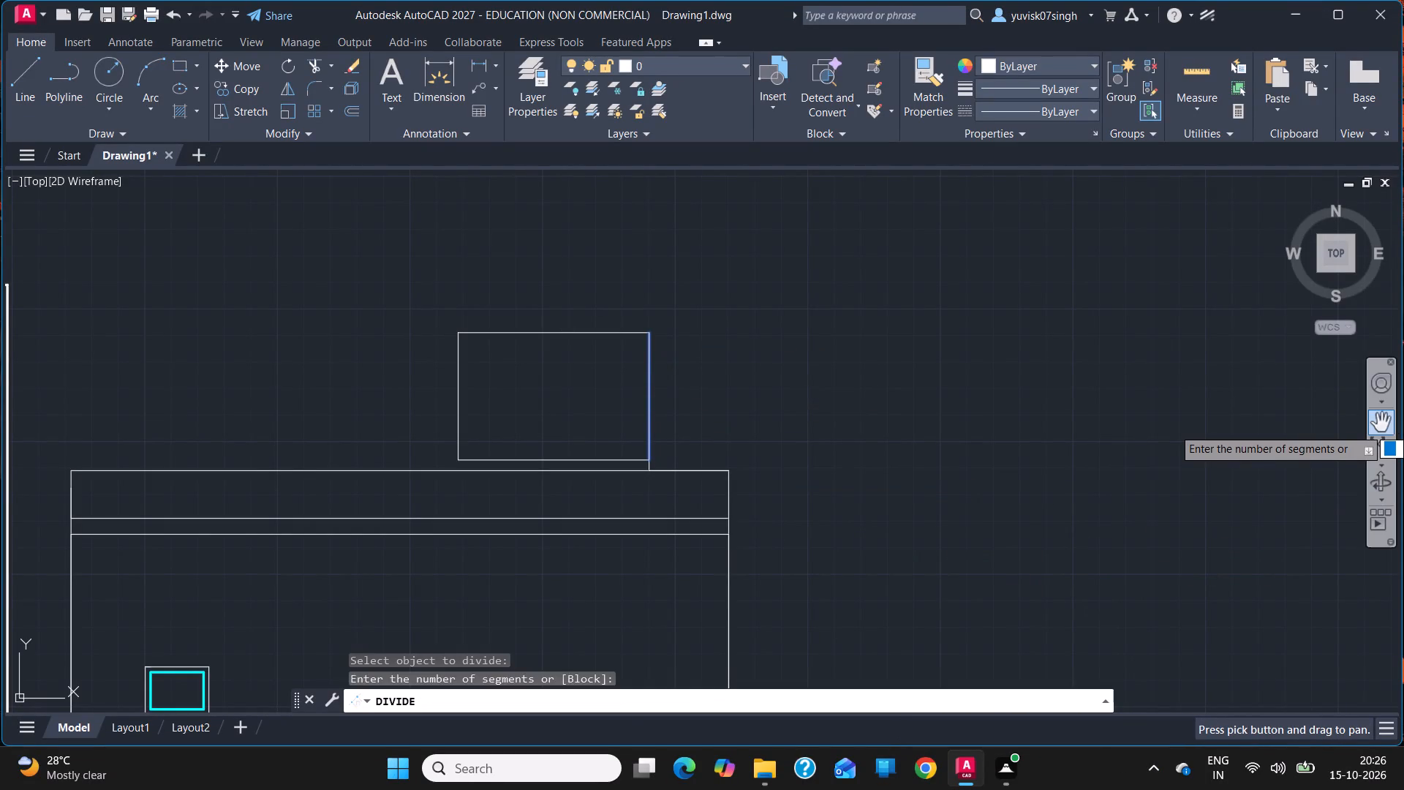
drag(1120, 421, 1139, 298)
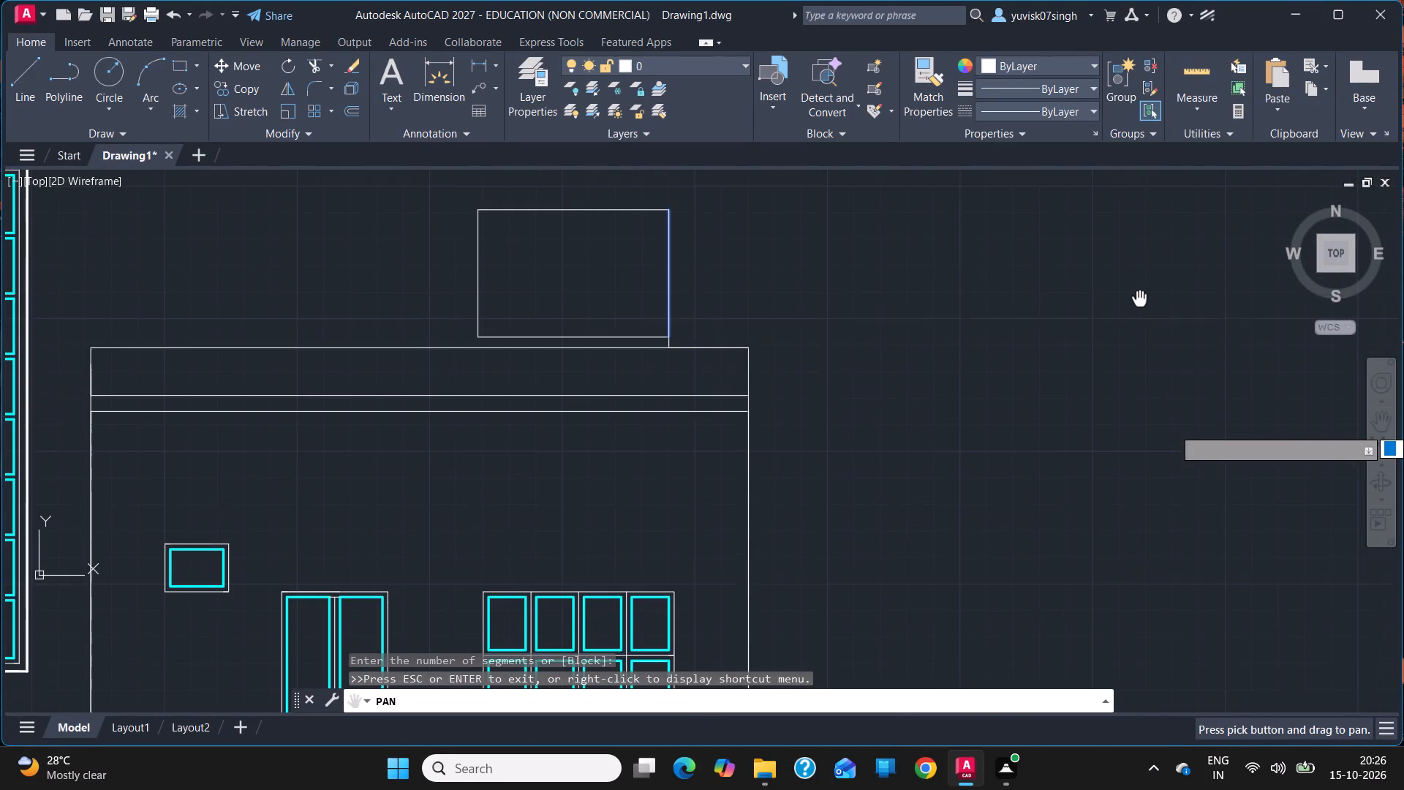
drag(1139, 298, 1141, 413)
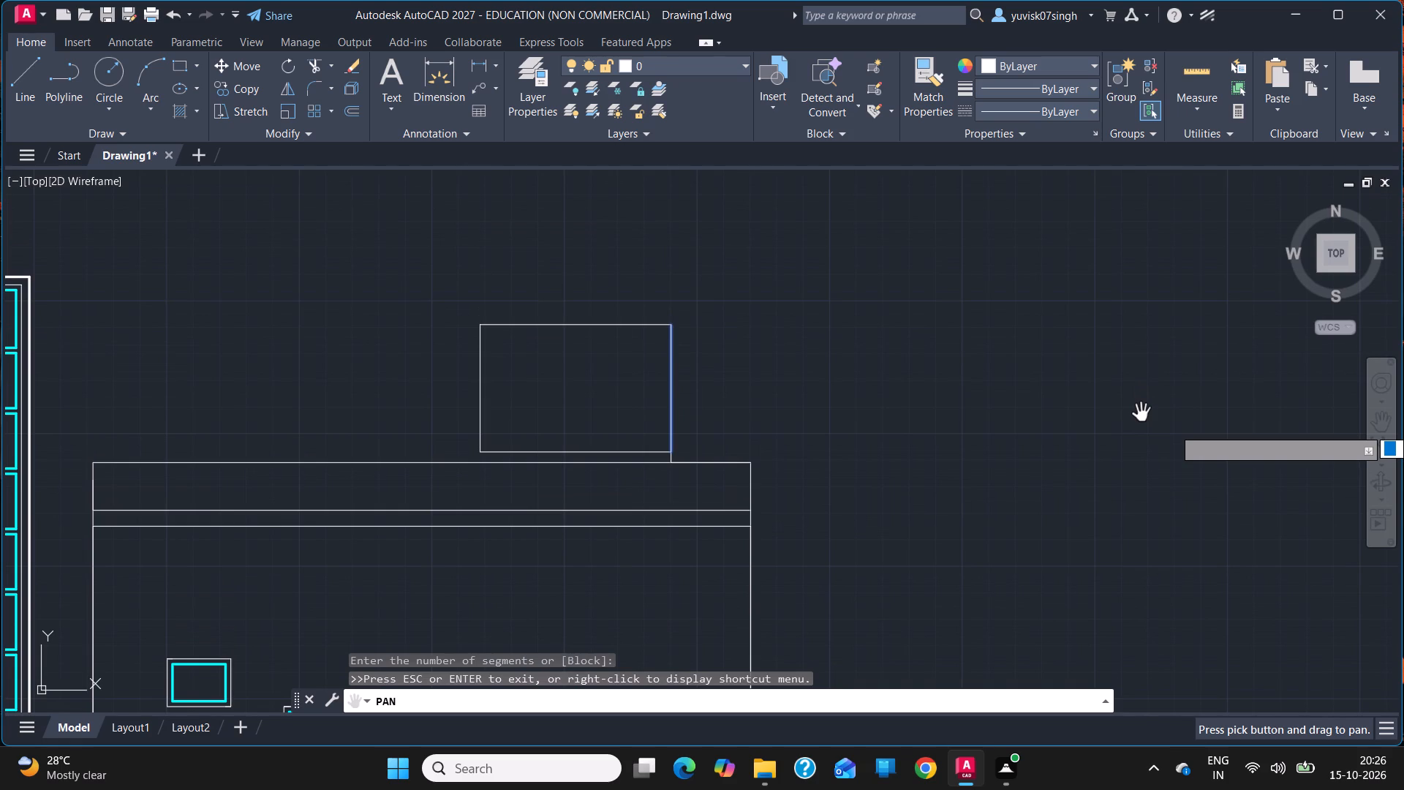
key(BackSpace)
key(Escape)
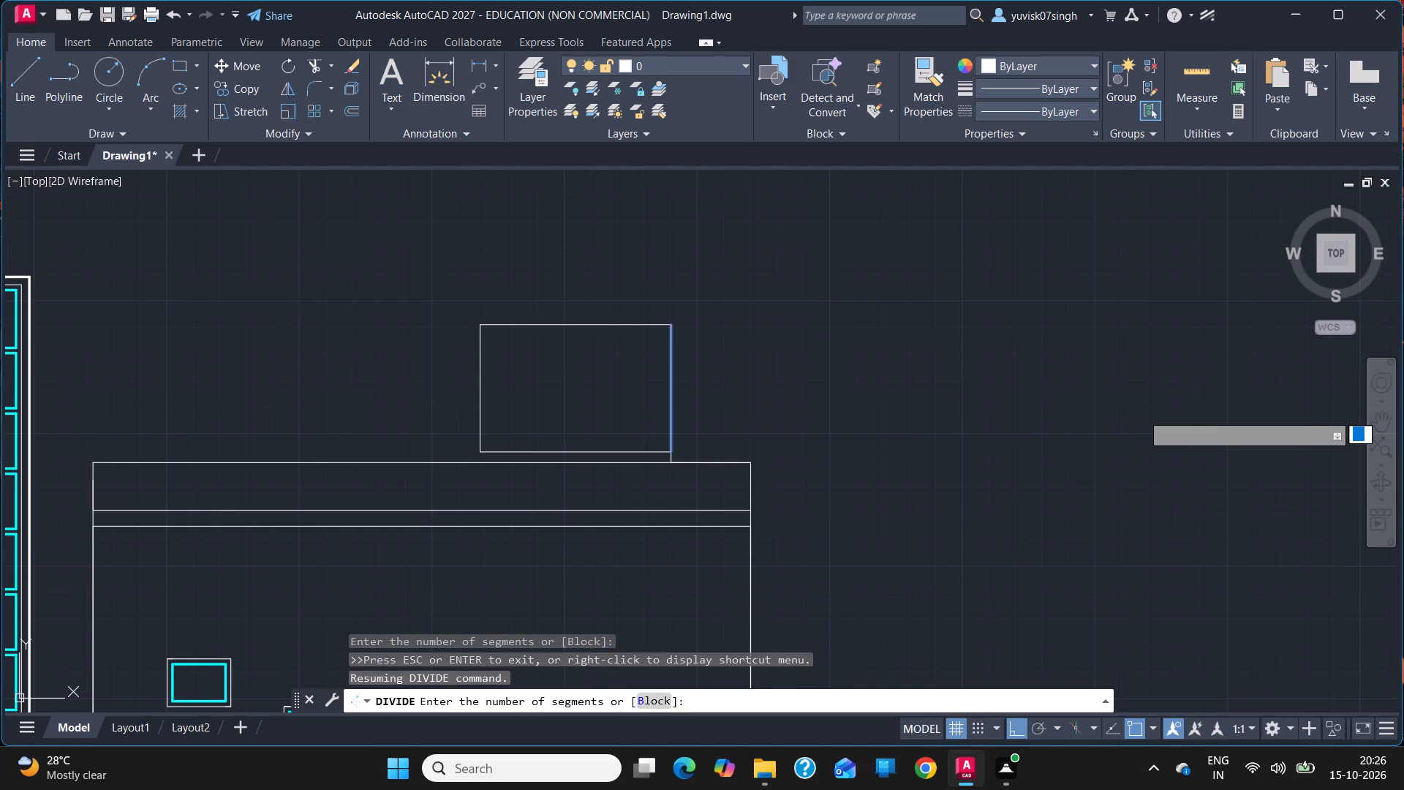
key(4)
key(Return)
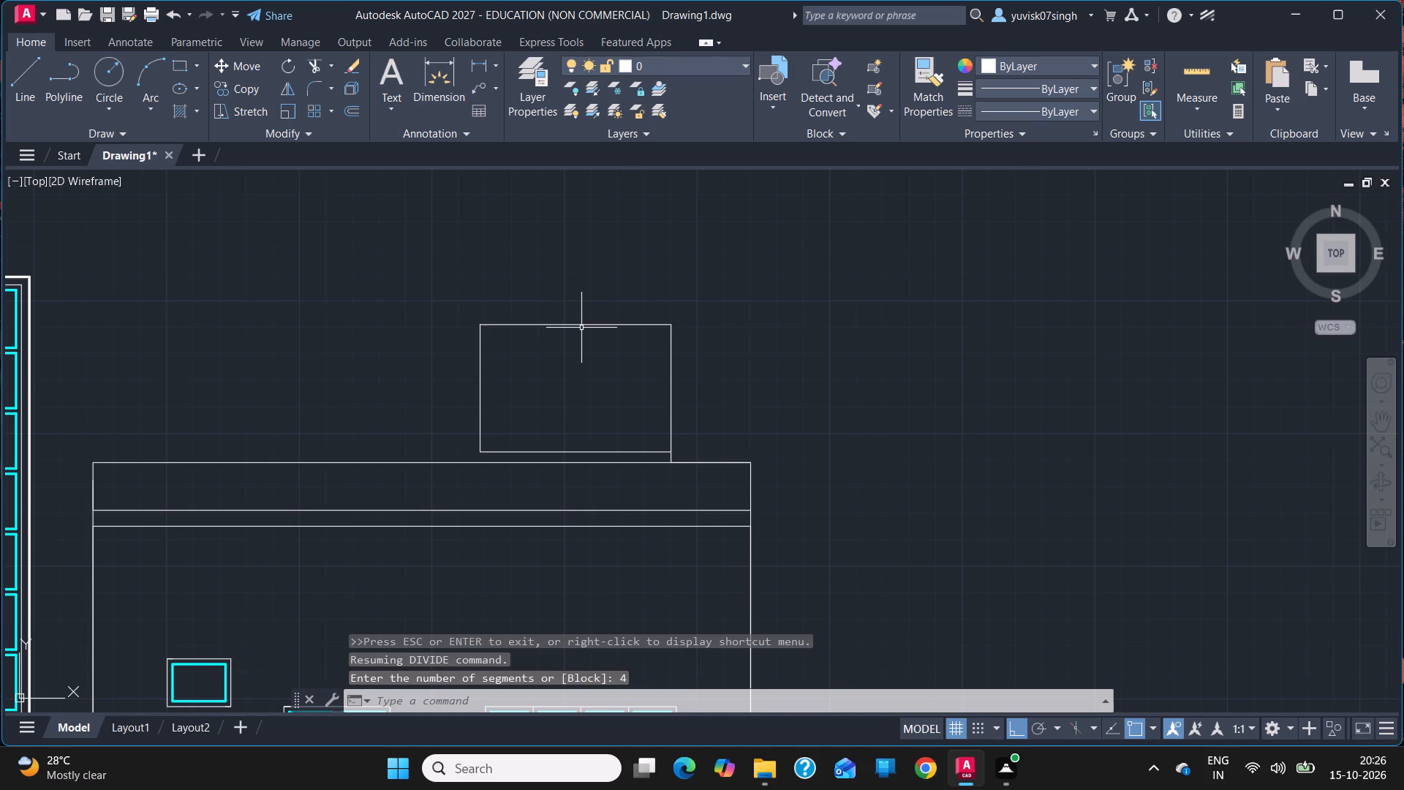
Divide the rectangle's top side into 4 equal segments.
click(31, 89)
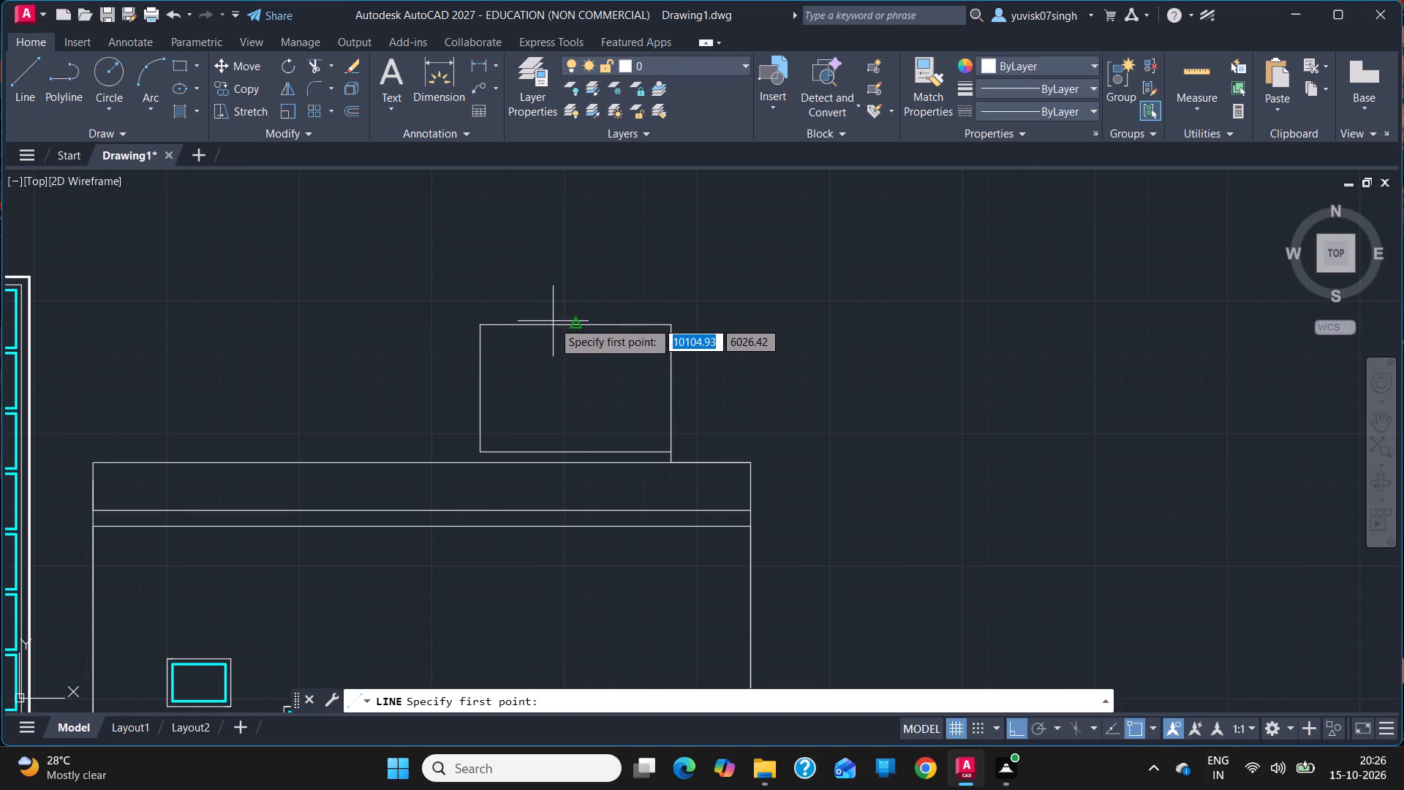
key(Escape)
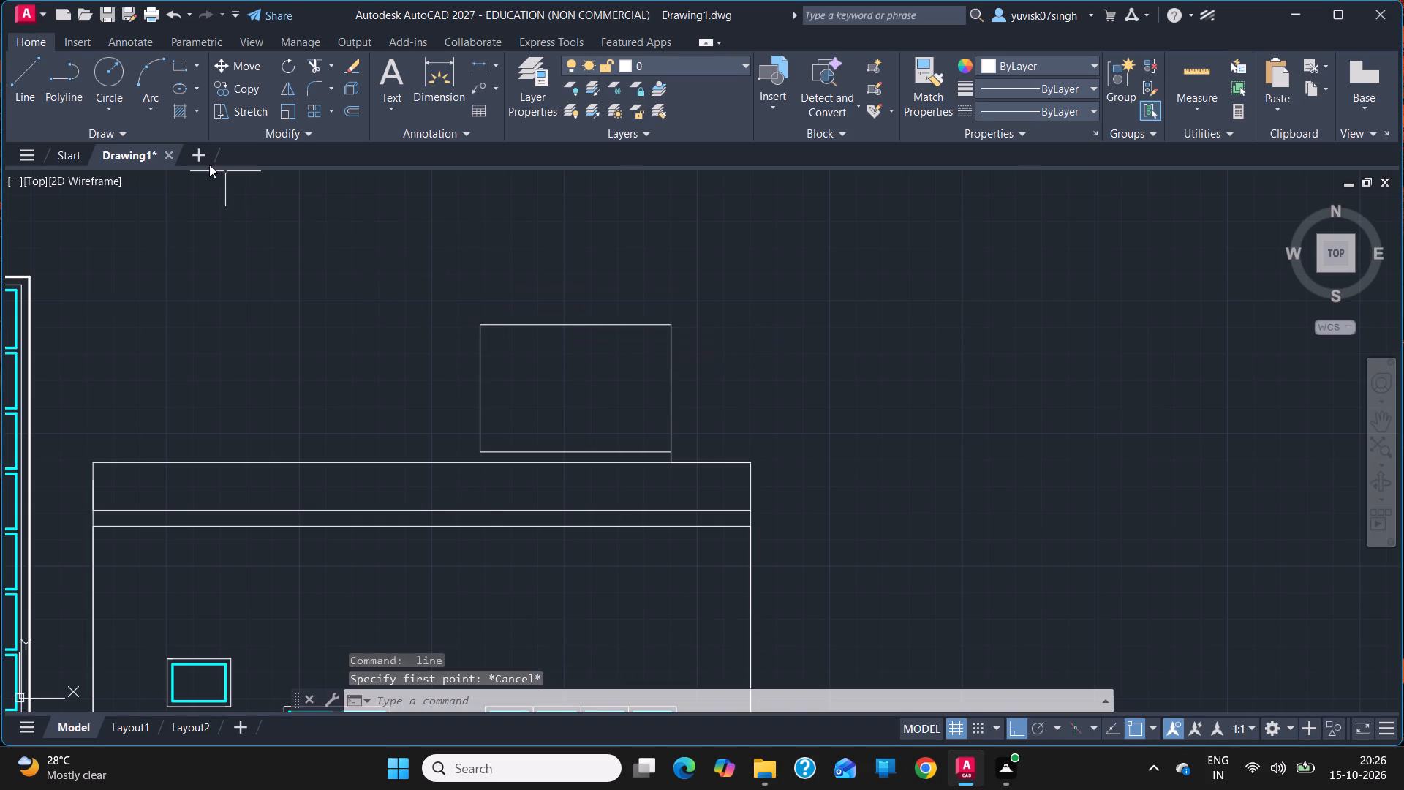
click(110, 138)
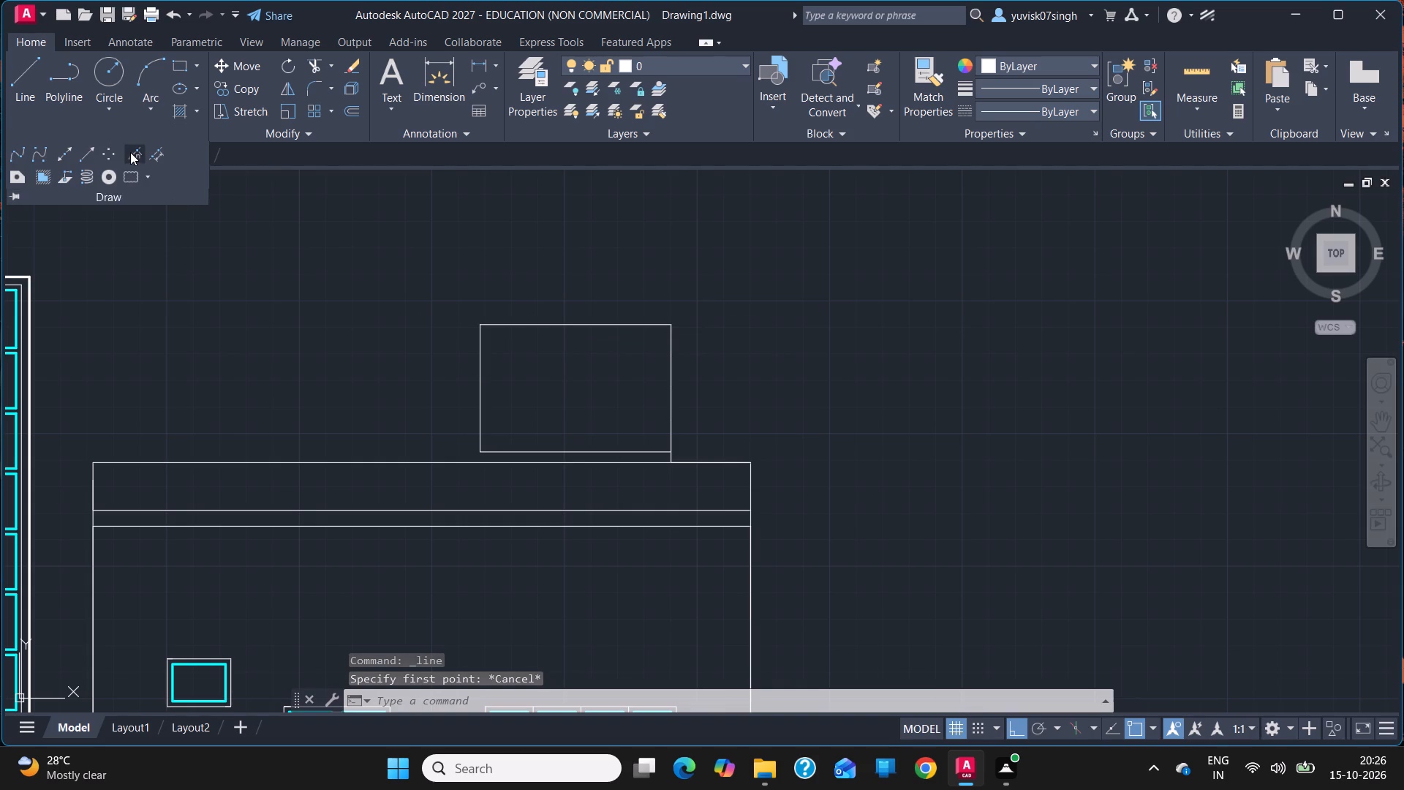
click(130, 153)
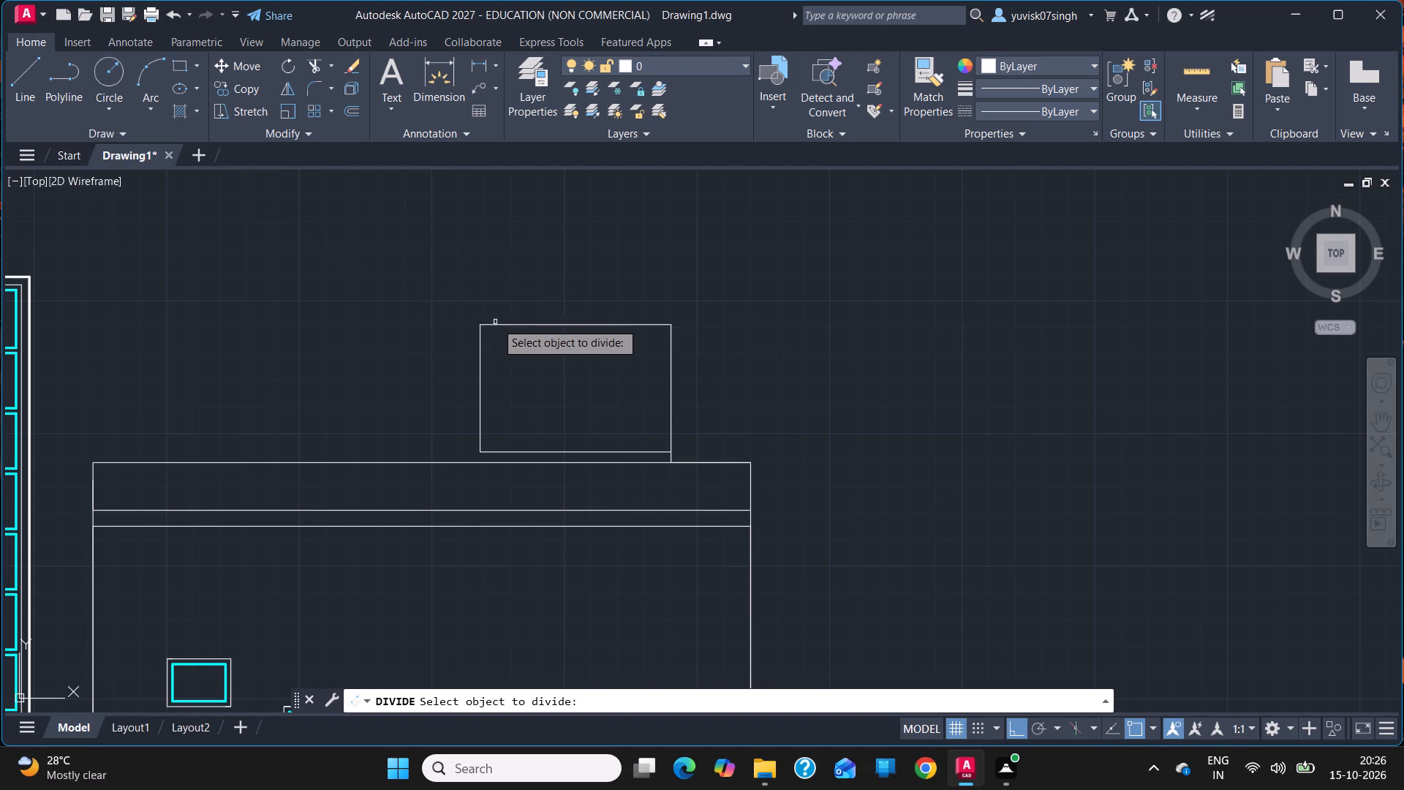
click(502, 323)
key(4)
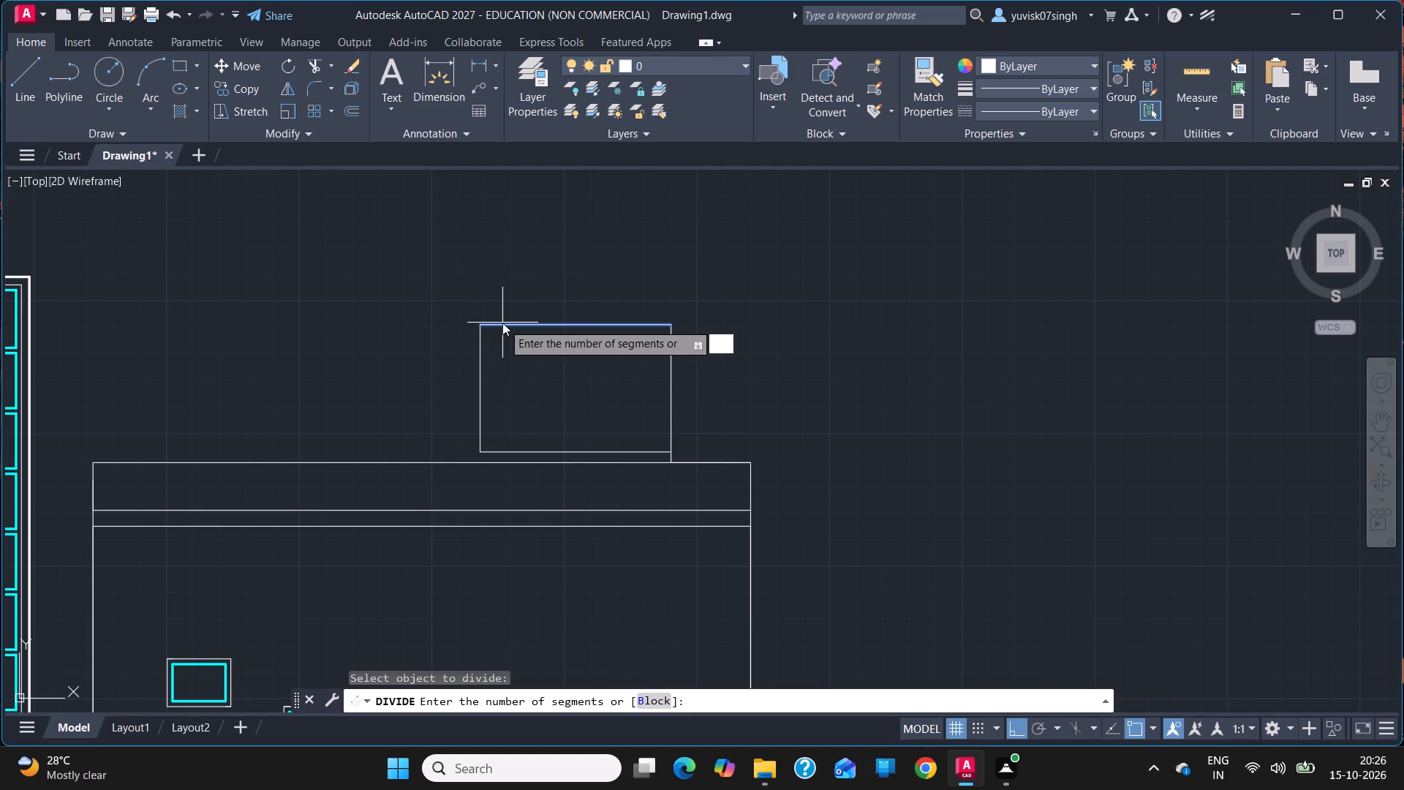
key(Return)
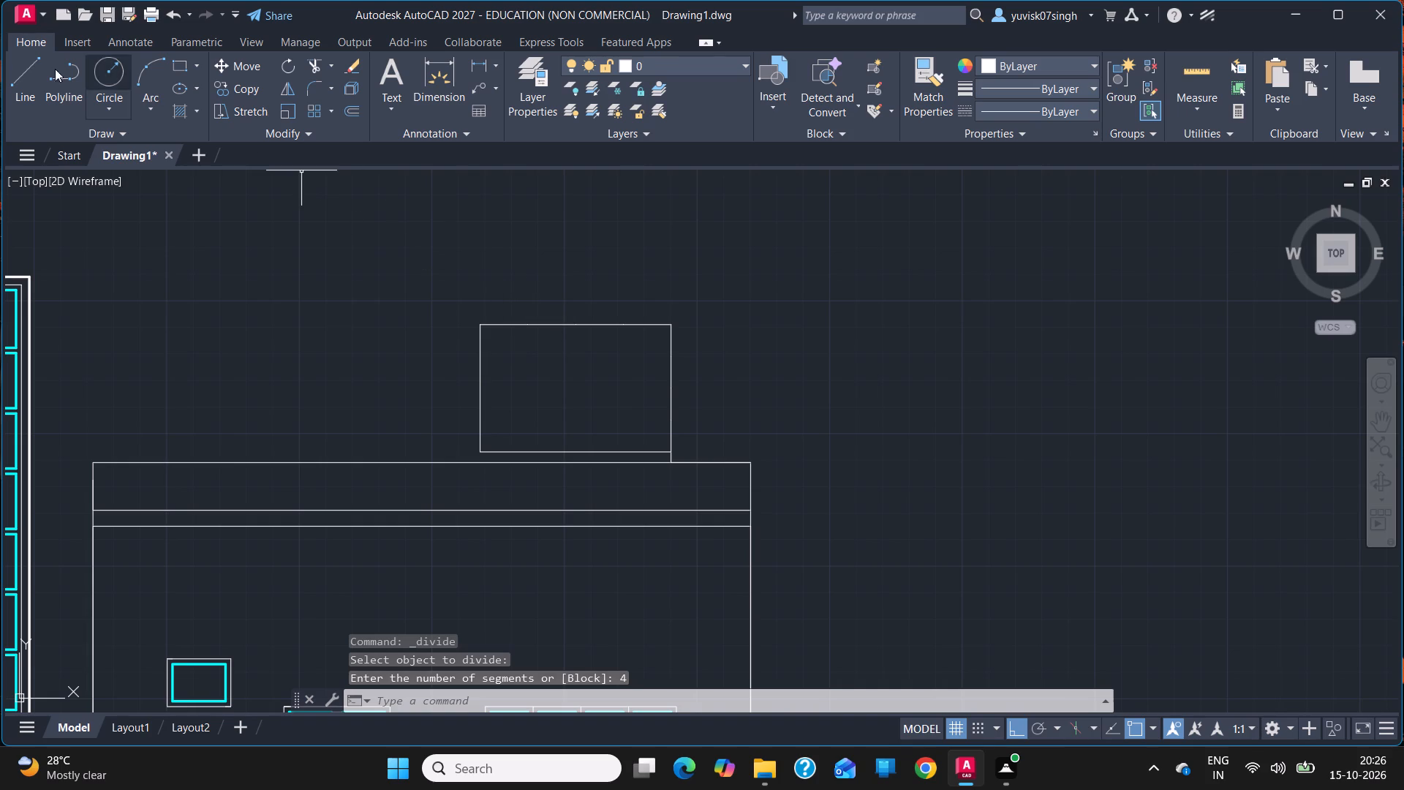
Draw three vertical lines from the division points on the rectangle's top side straight down to its bottom side.
click(29, 63)
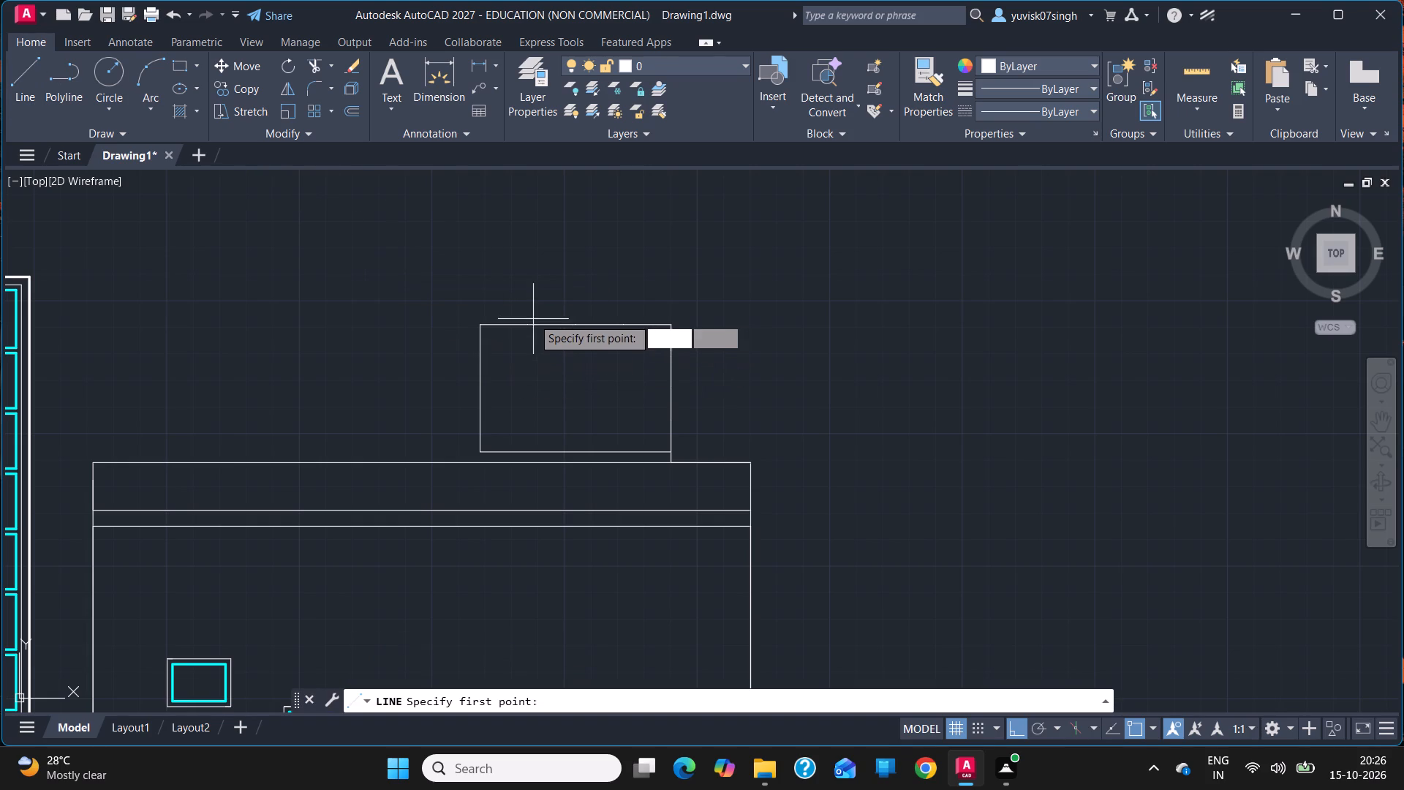
click(530, 323)
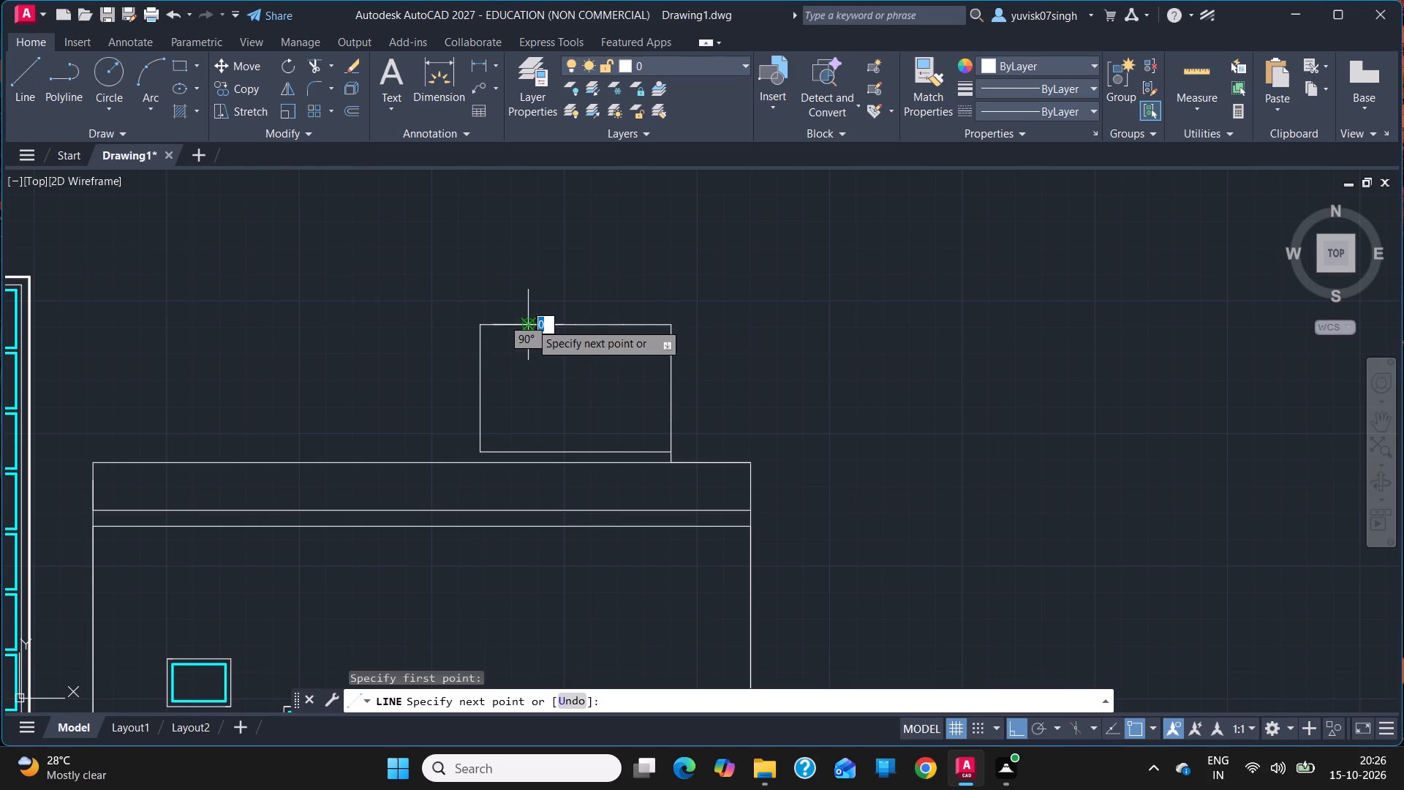
click(527, 456)
key(Escape)
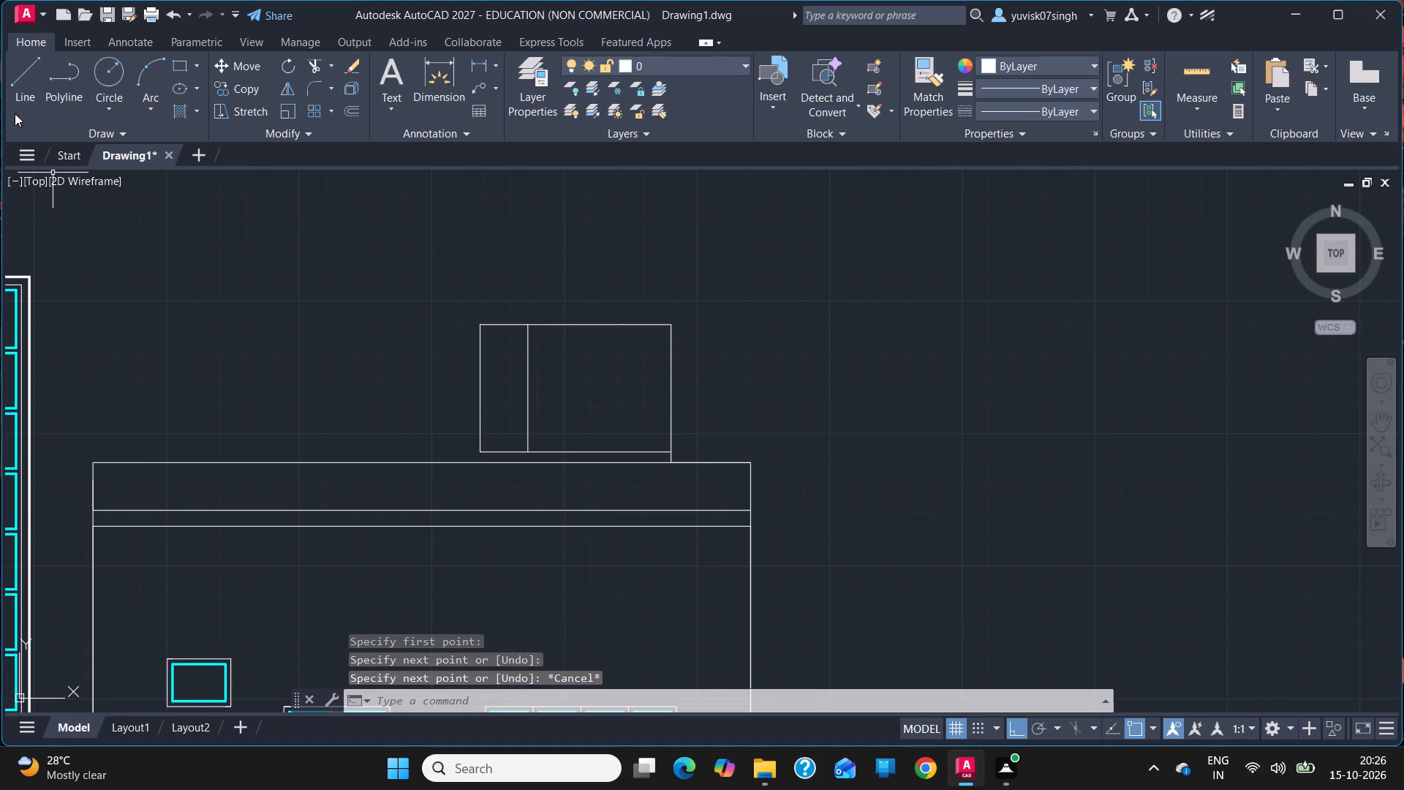
click(10, 74)
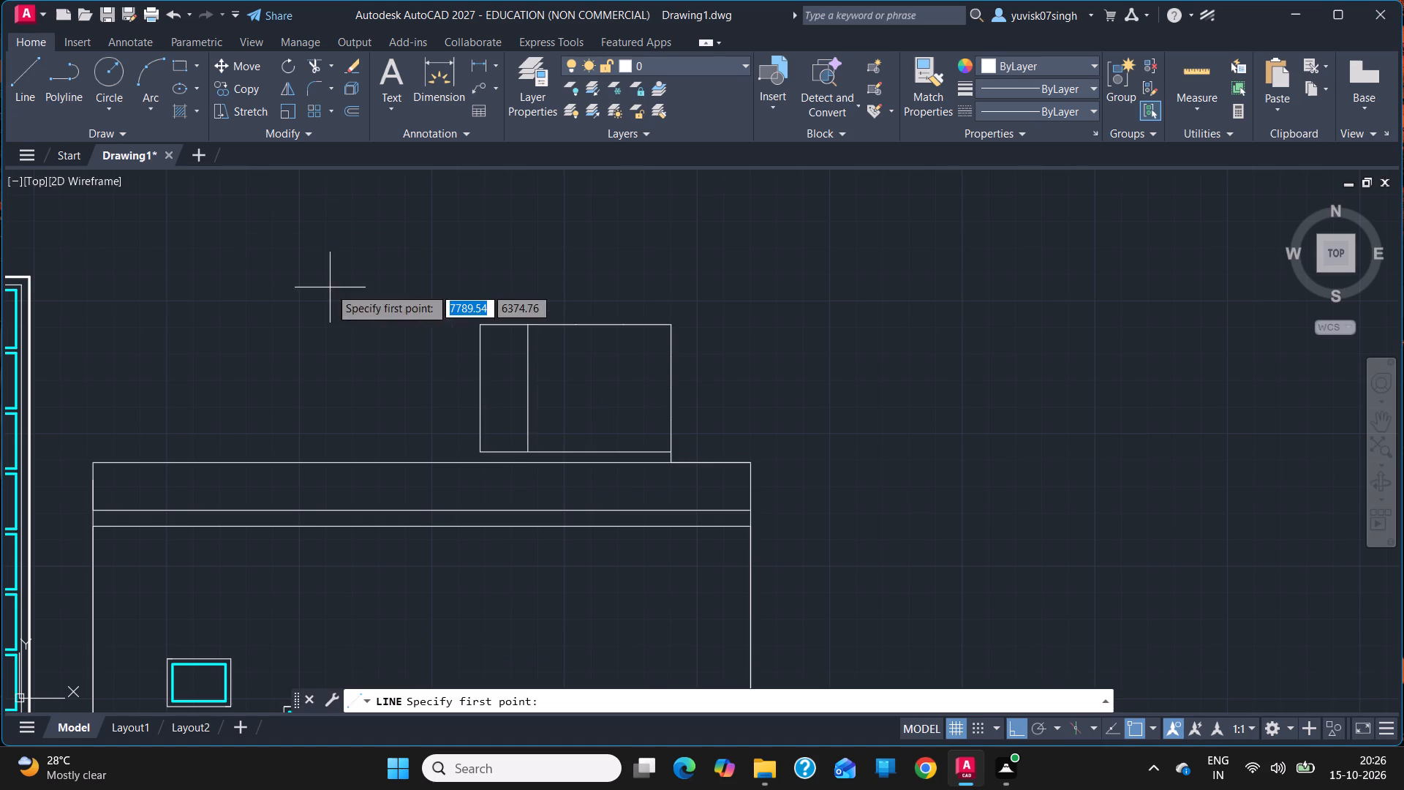
click(576, 326)
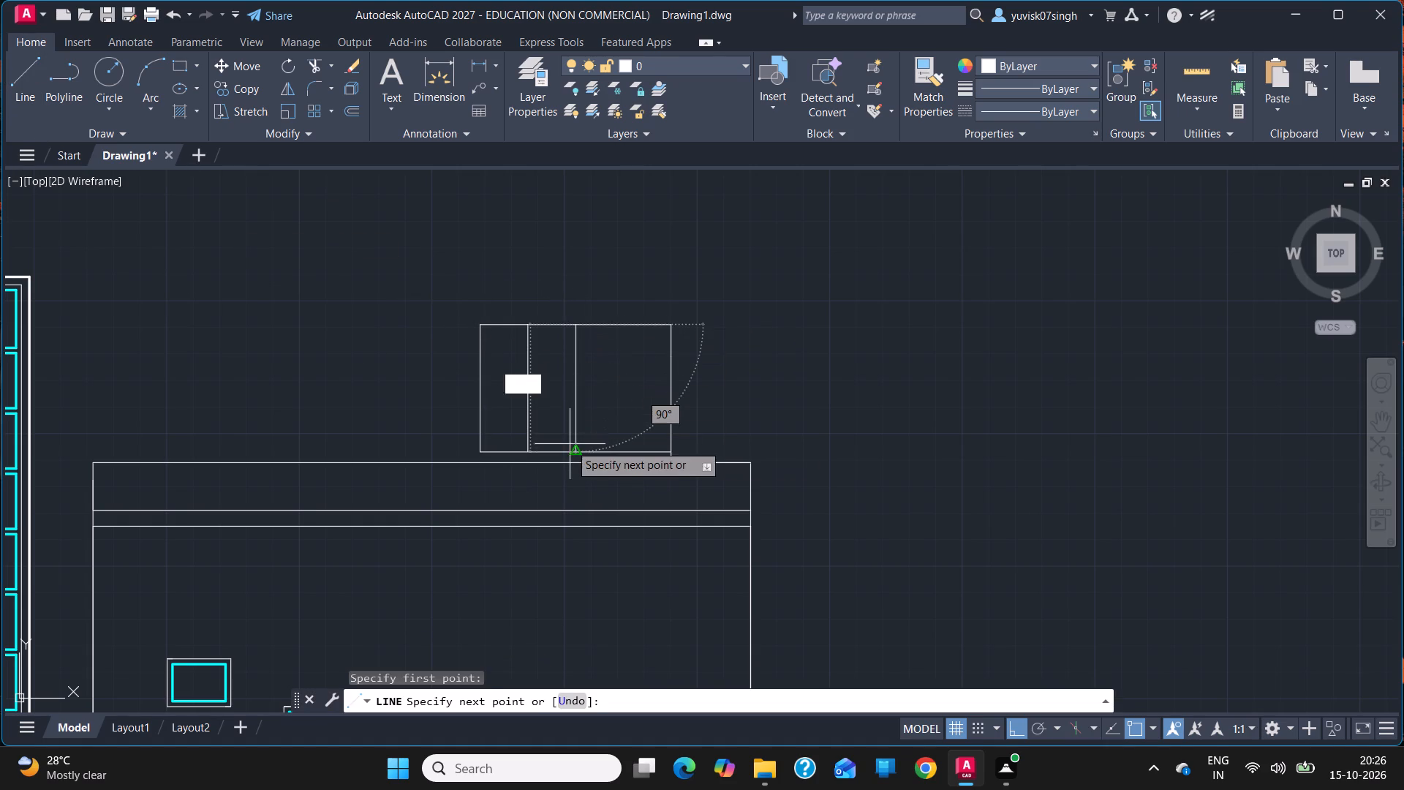
click(573, 453)
key(Escape)
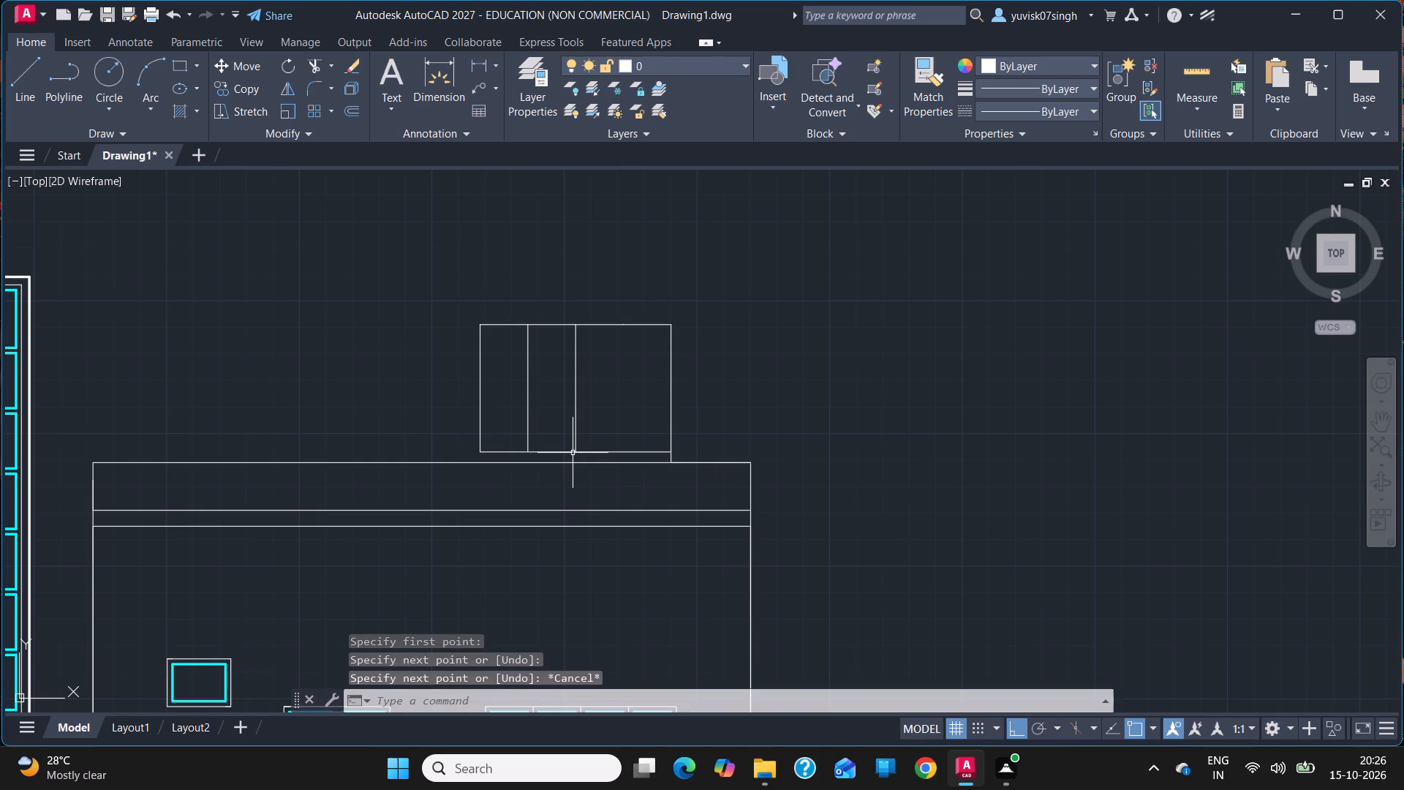
click(18, 57)
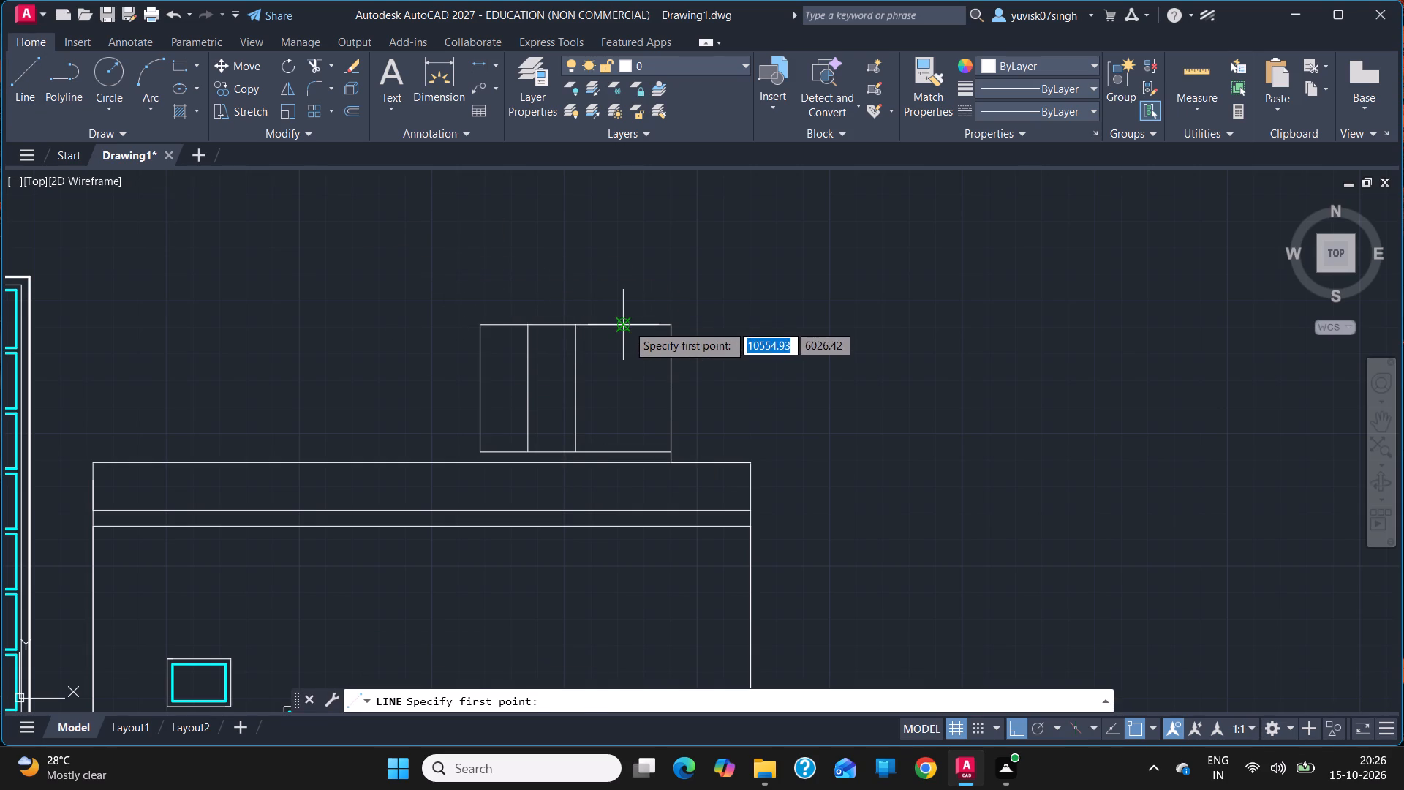
drag(627, 325, 628, 456)
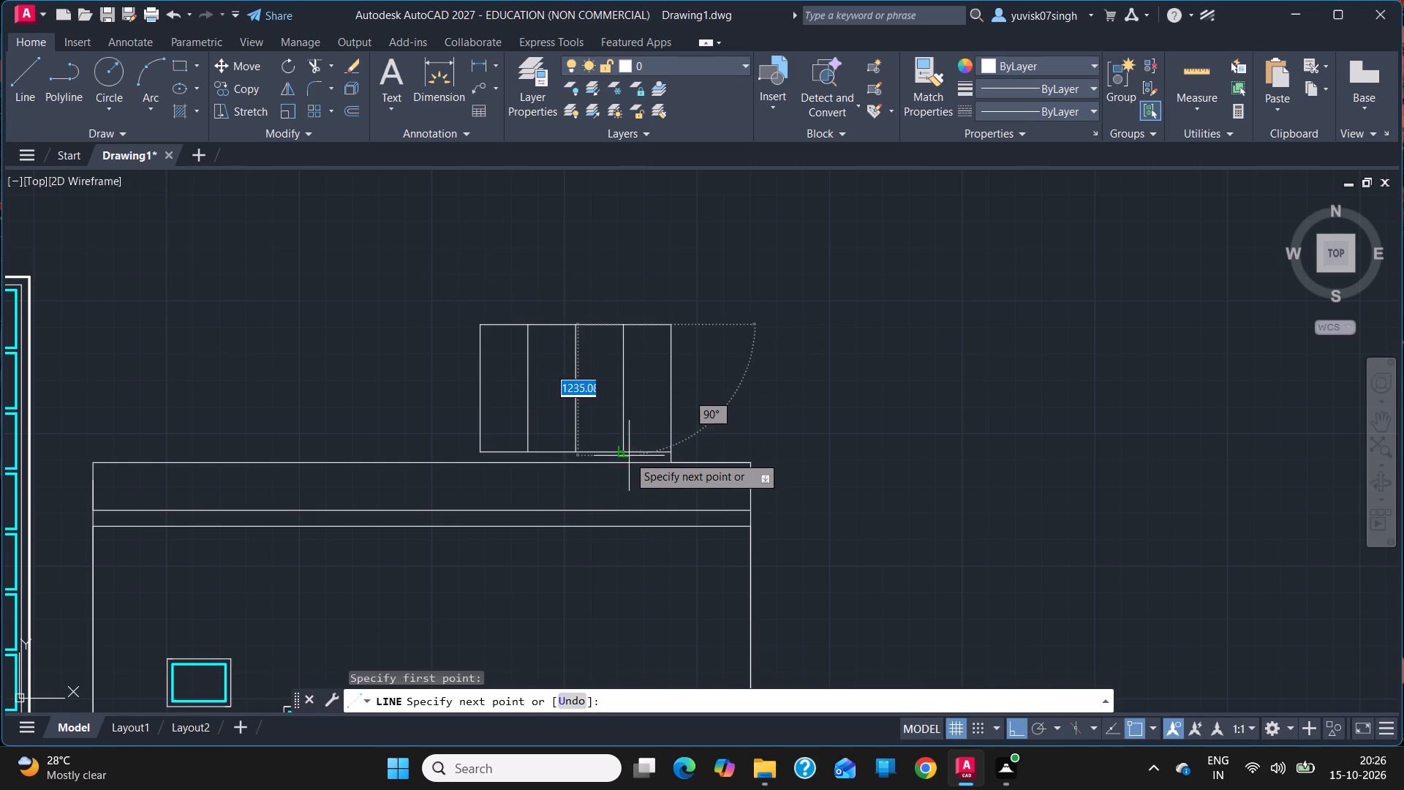
drag(628, 456, 625, 456)
click(625, 456)
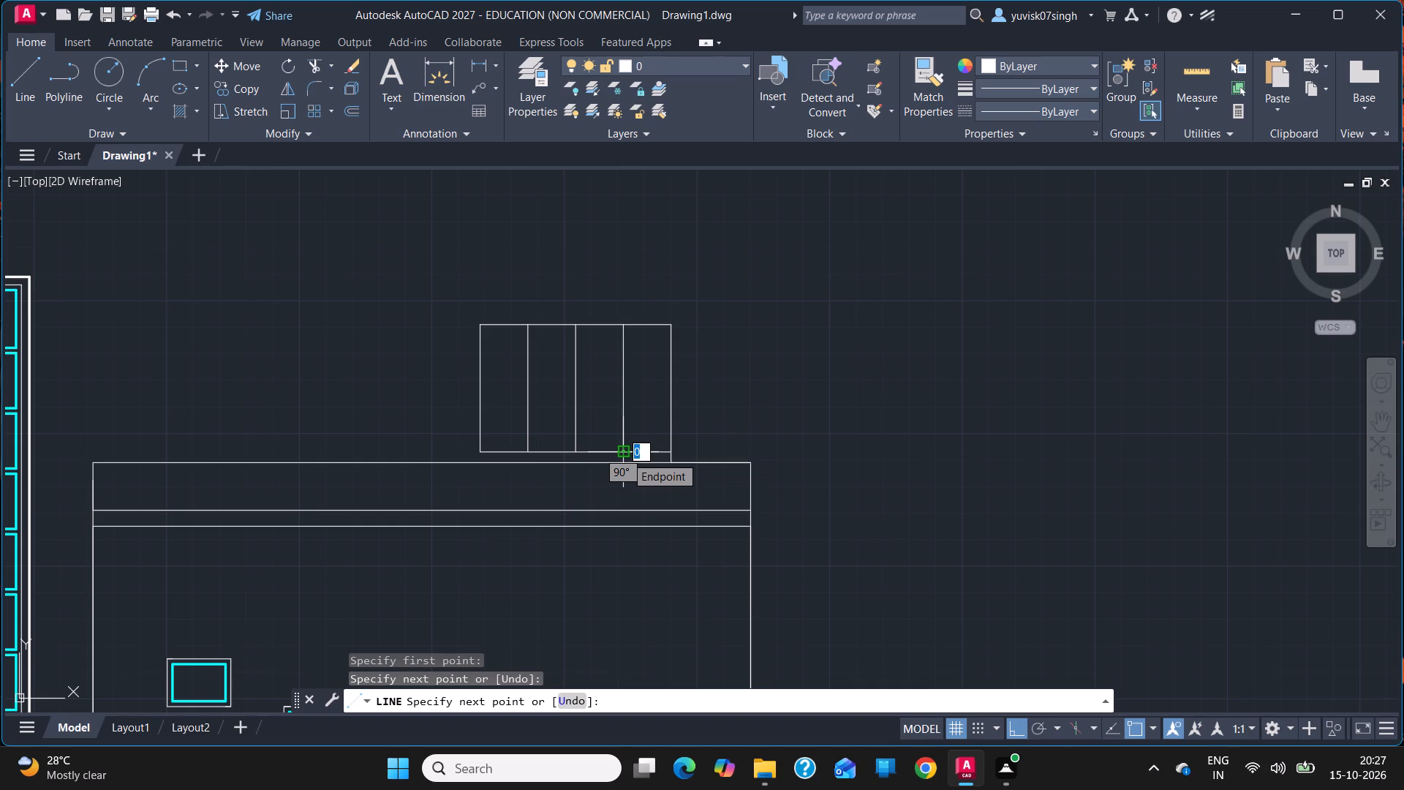
Draw a horizontal line across the rectangle from the midpoint of its left side to its right side.
click(39, 105)
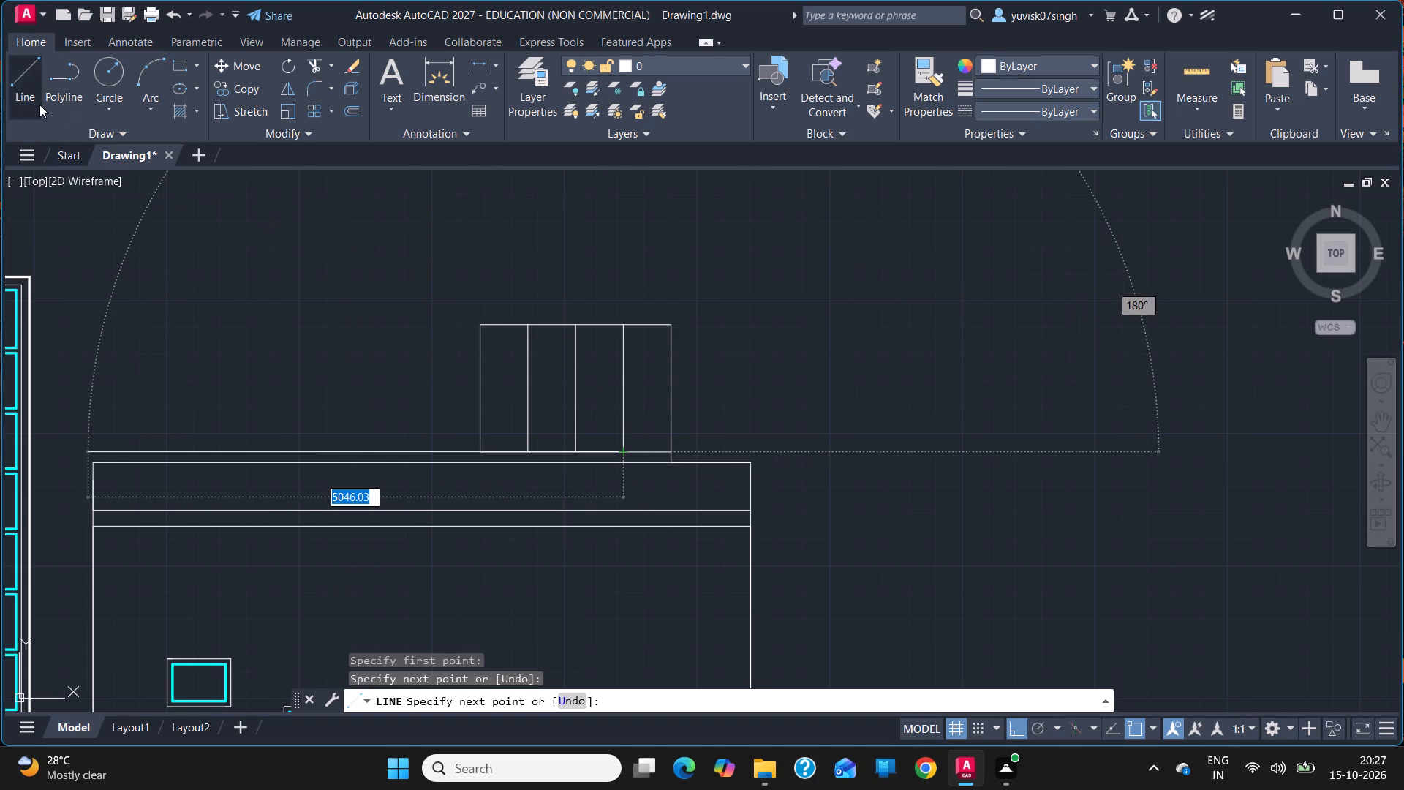
click(477, 385)
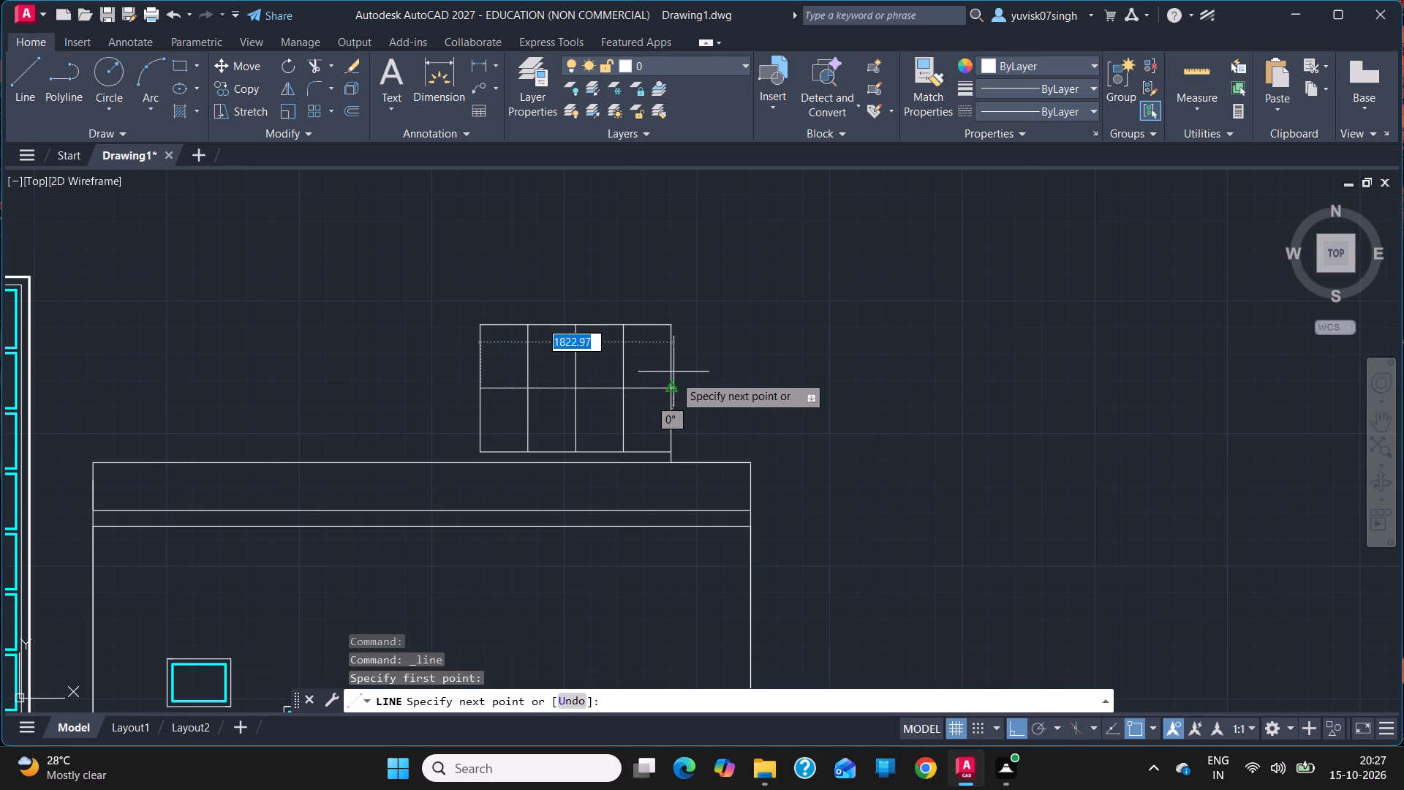
click(670, 390)
key(Escape)
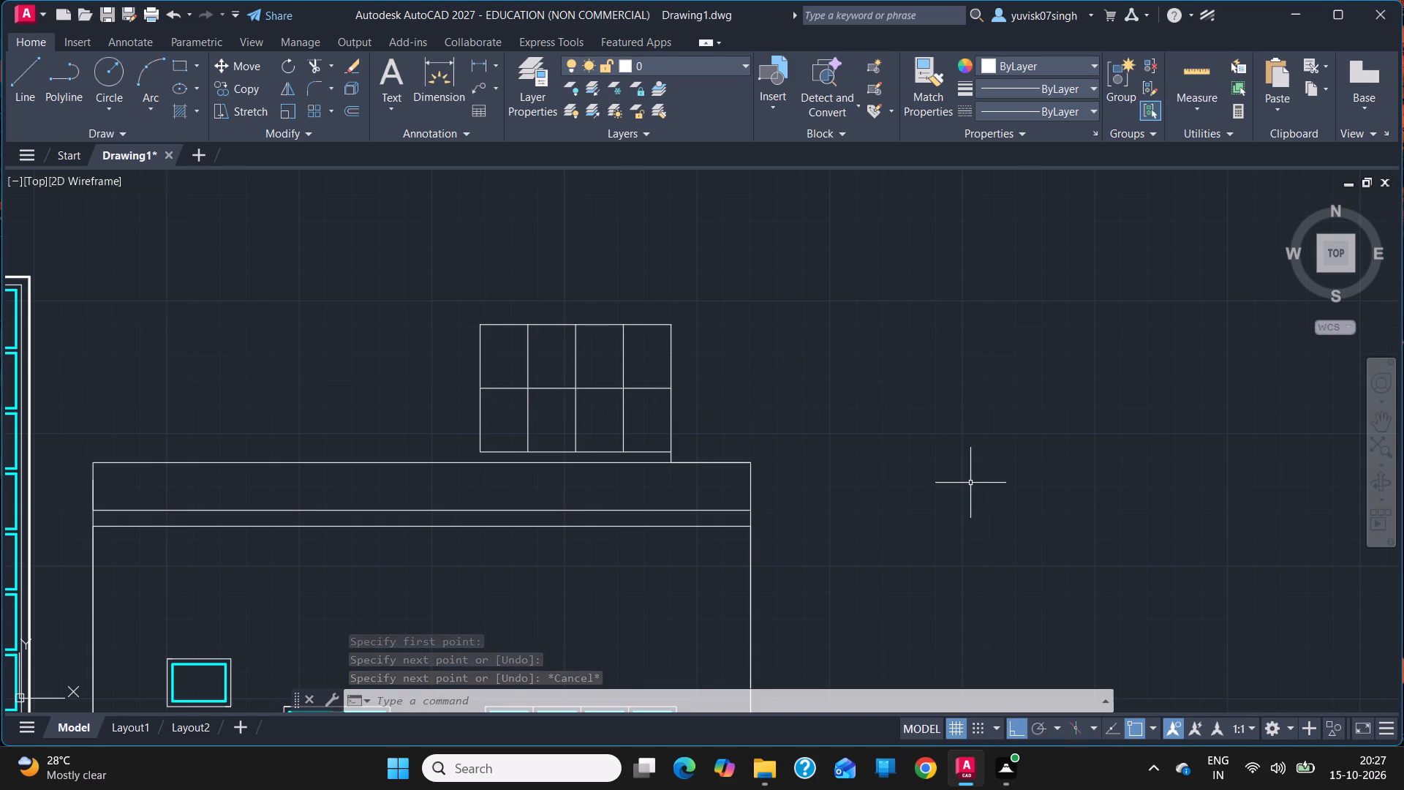
Draw an offset guide from the gridded rectangle's top-left corner with line segments 50 to the right and 50 down.
ctrl+scroll(970, 483, down, 1)
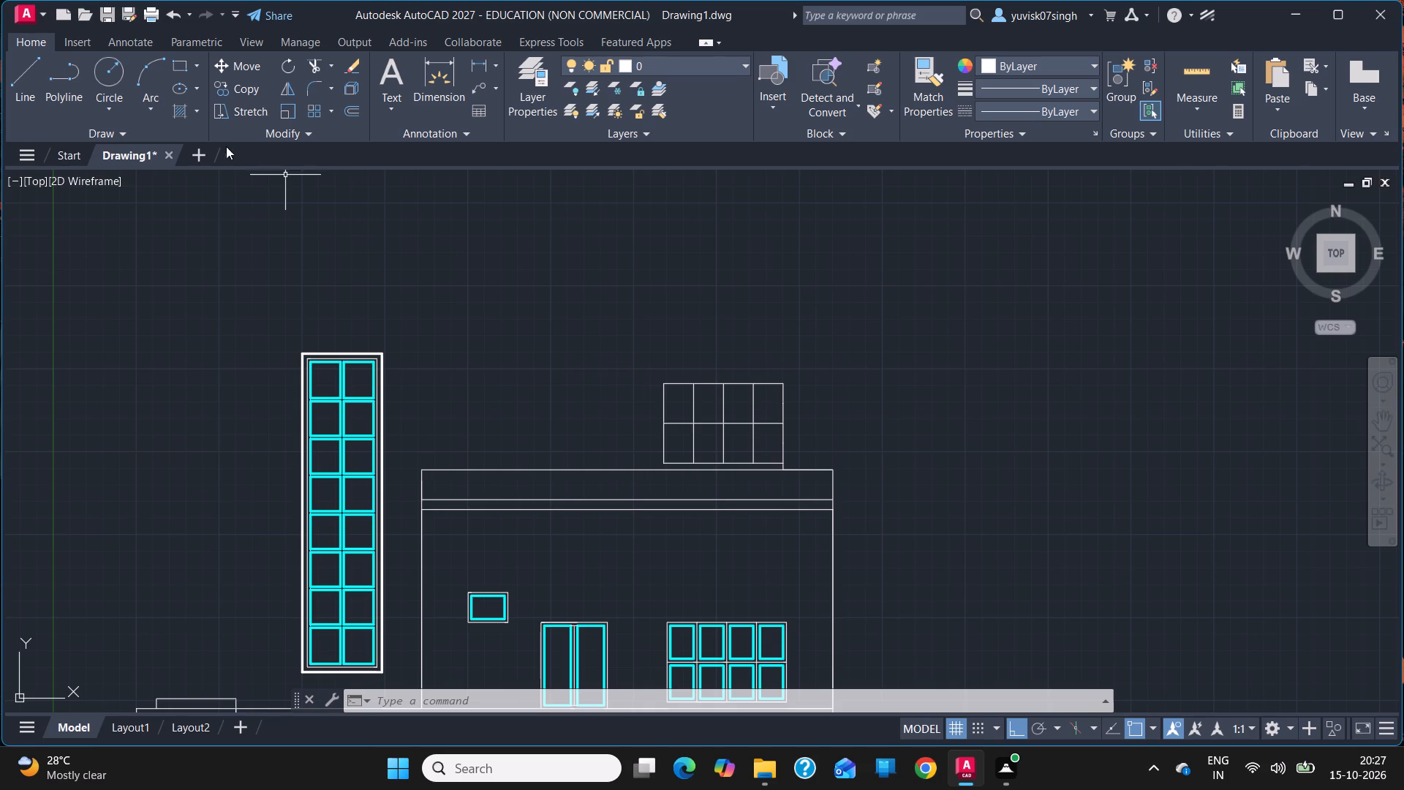
click(16, 72)
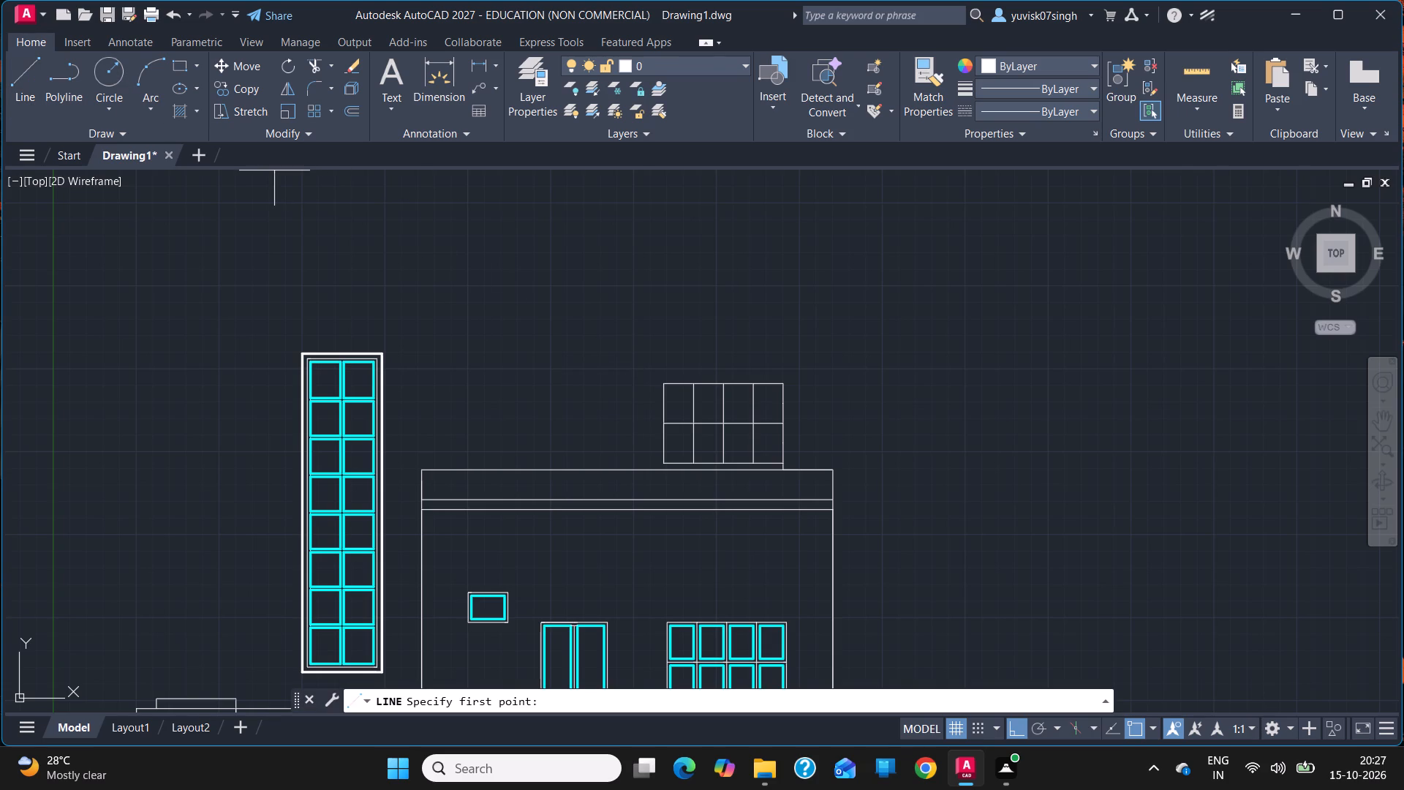
click(661, 380)
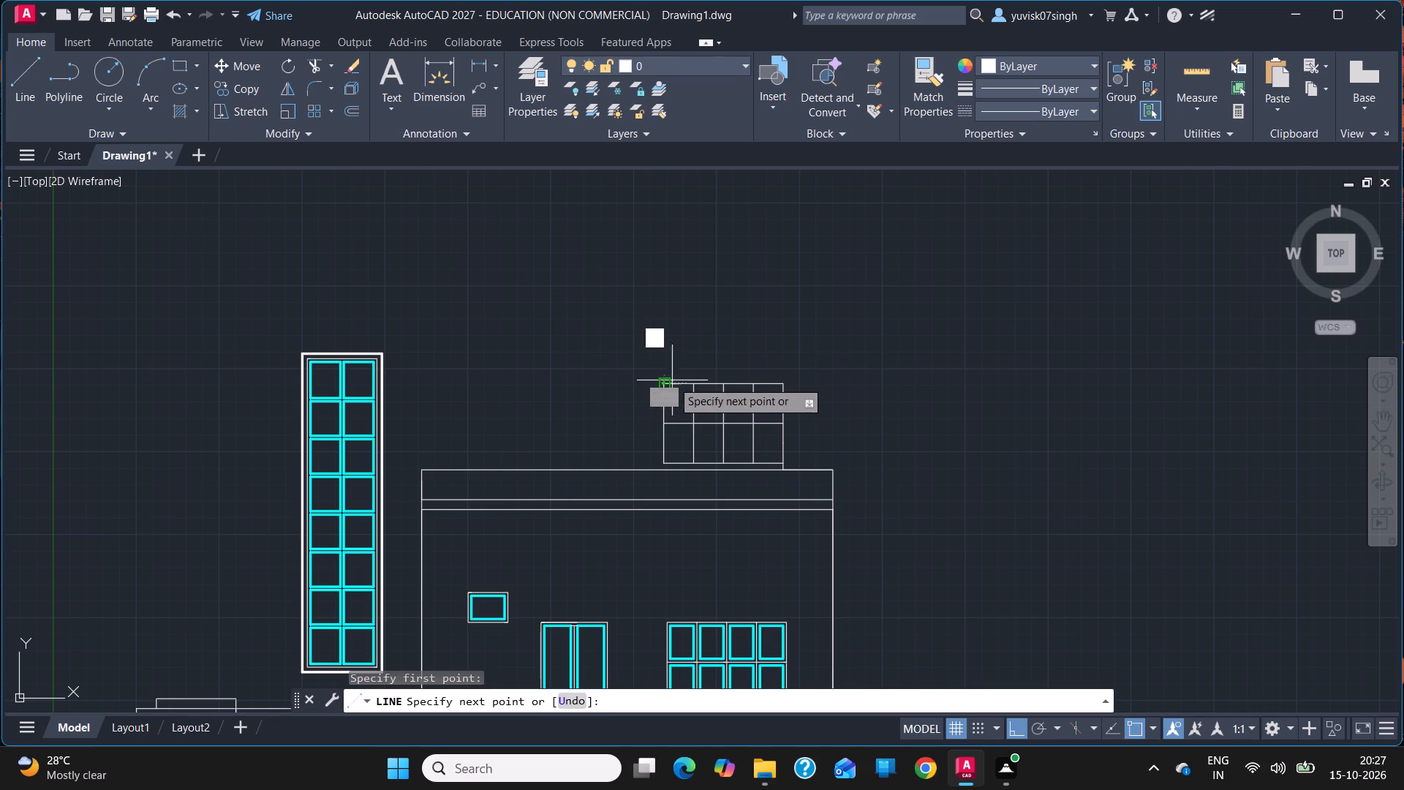
text(50)
key(Return)
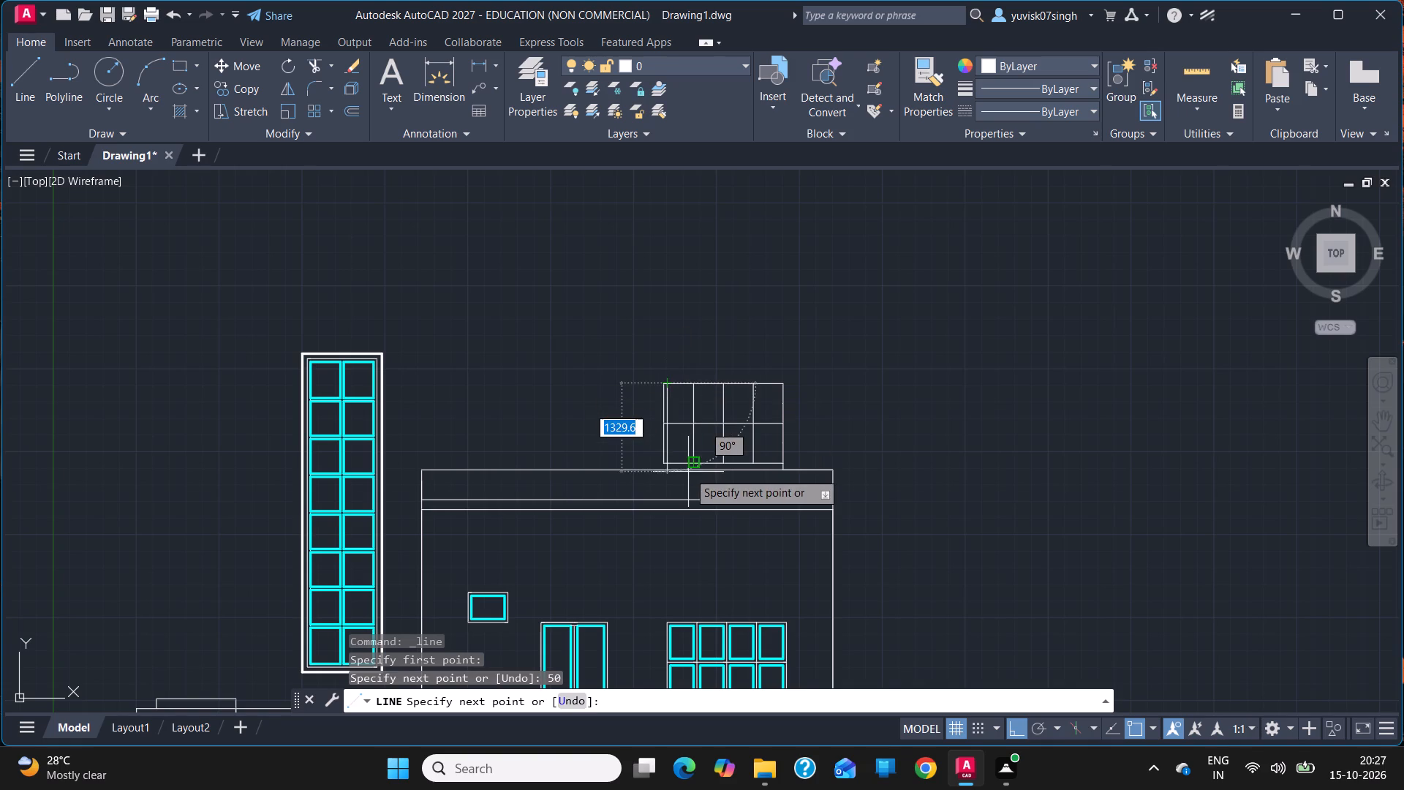
text(50)
key(Return)
key(Escape)
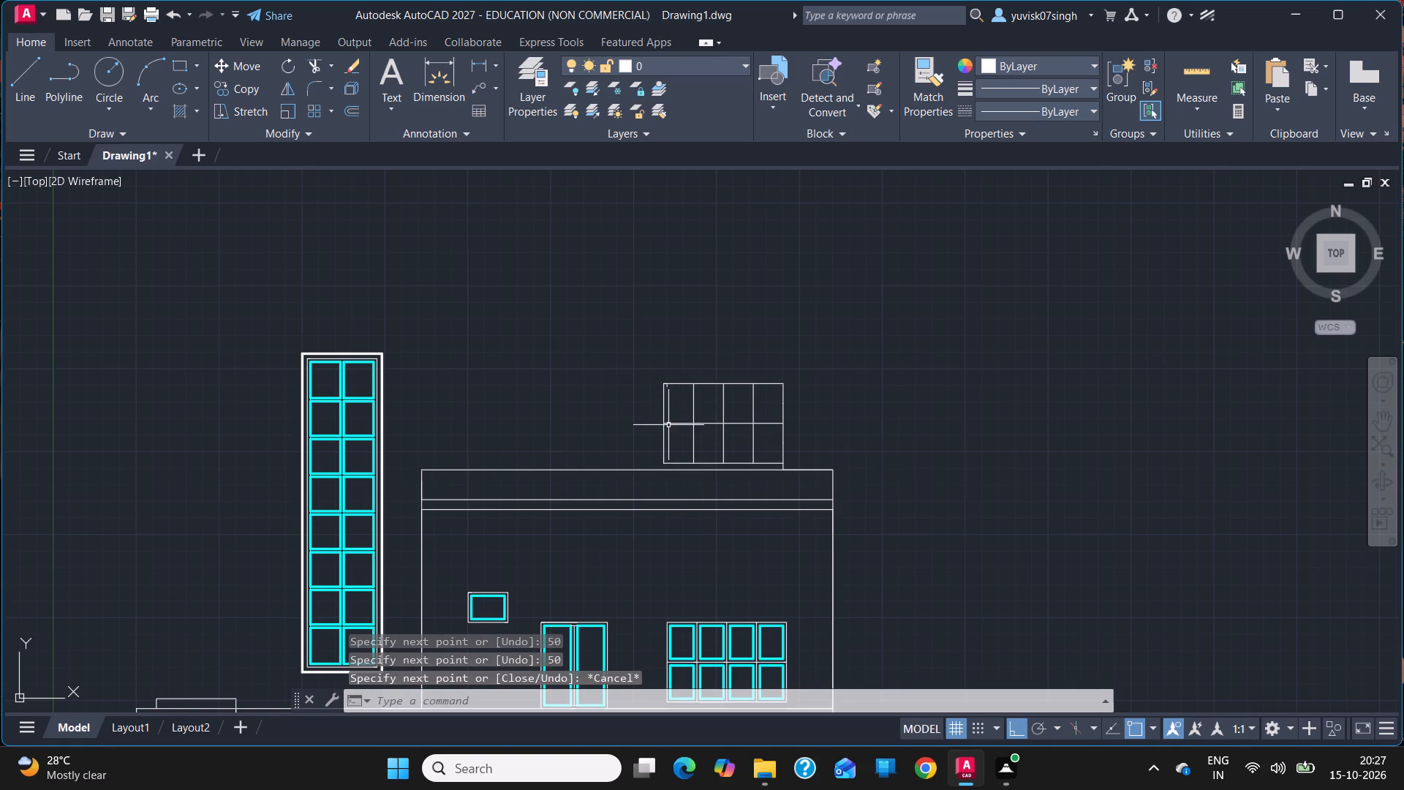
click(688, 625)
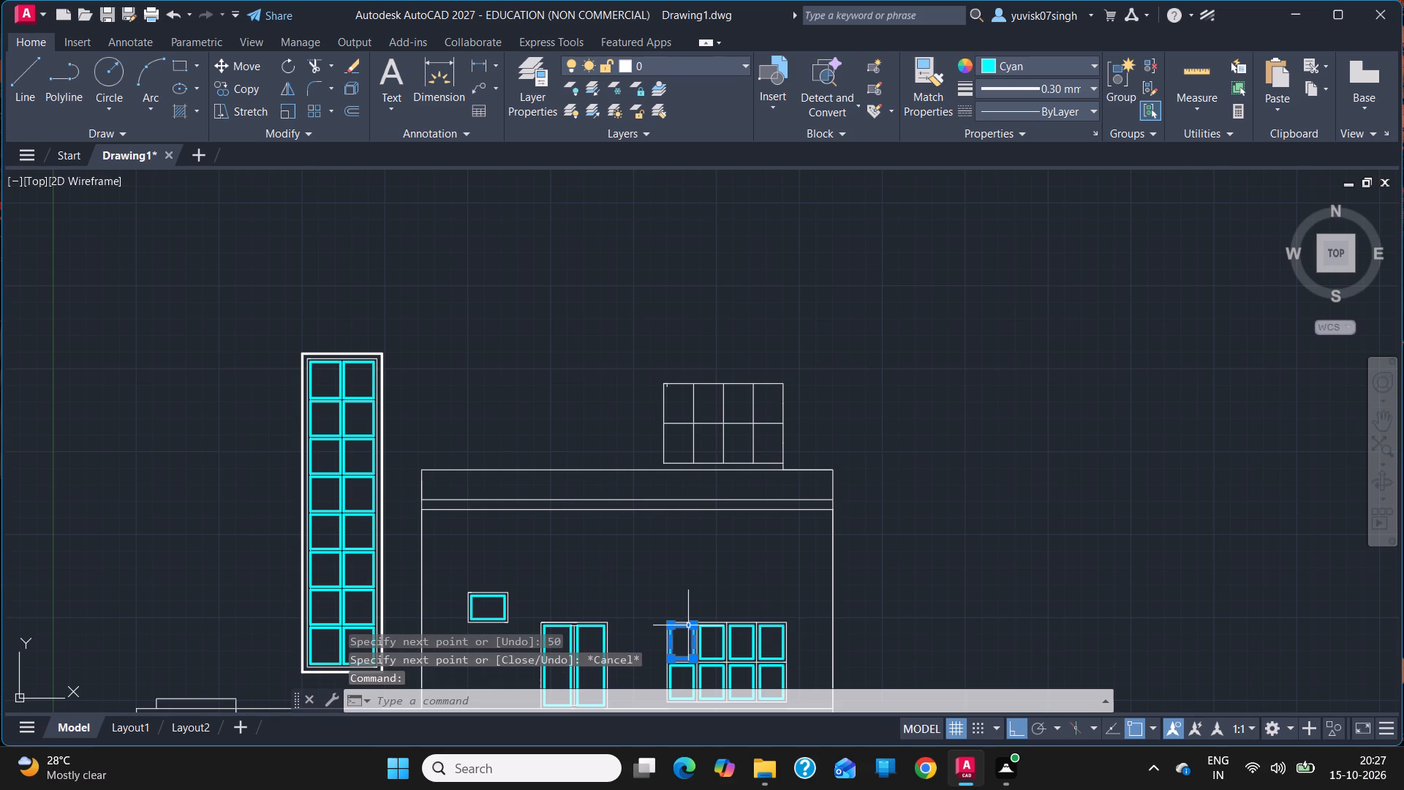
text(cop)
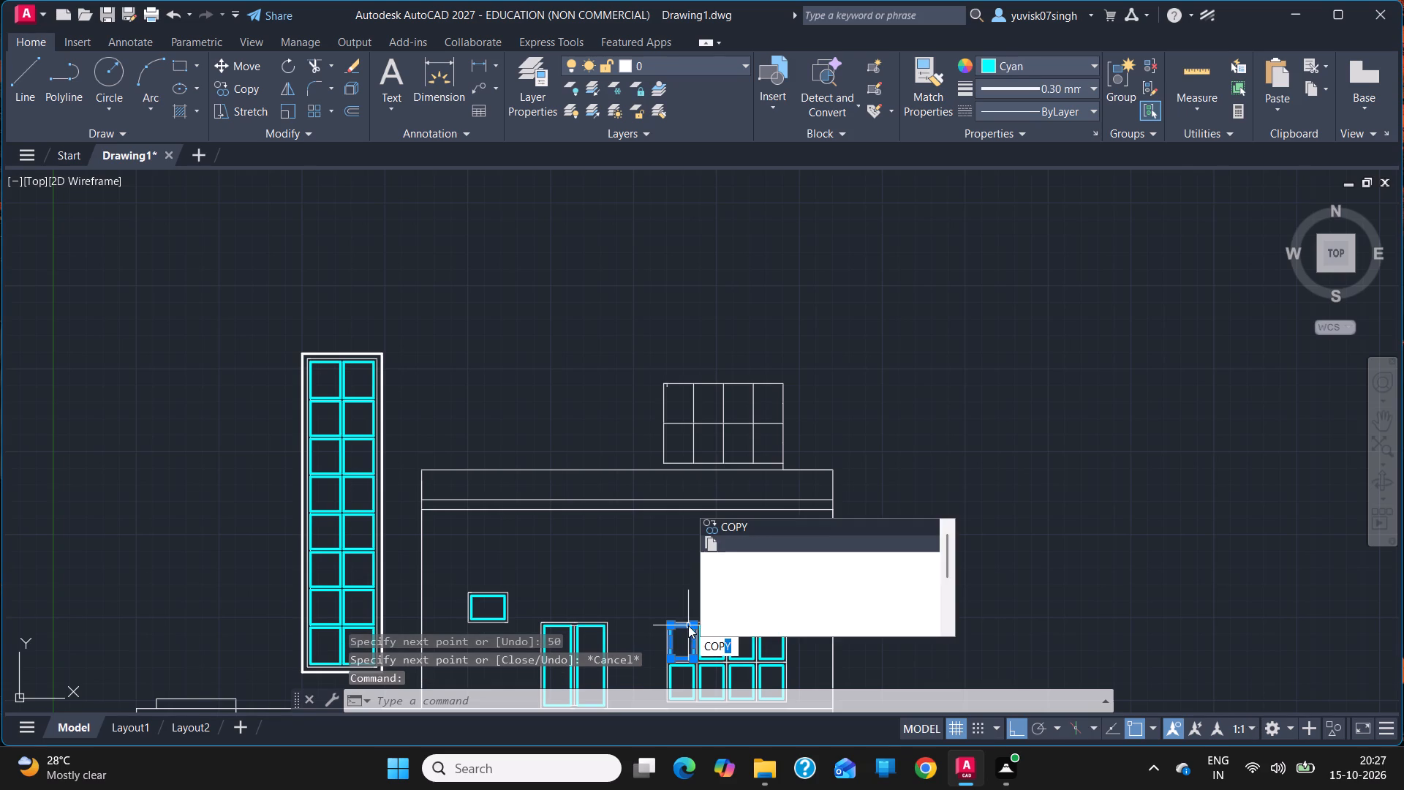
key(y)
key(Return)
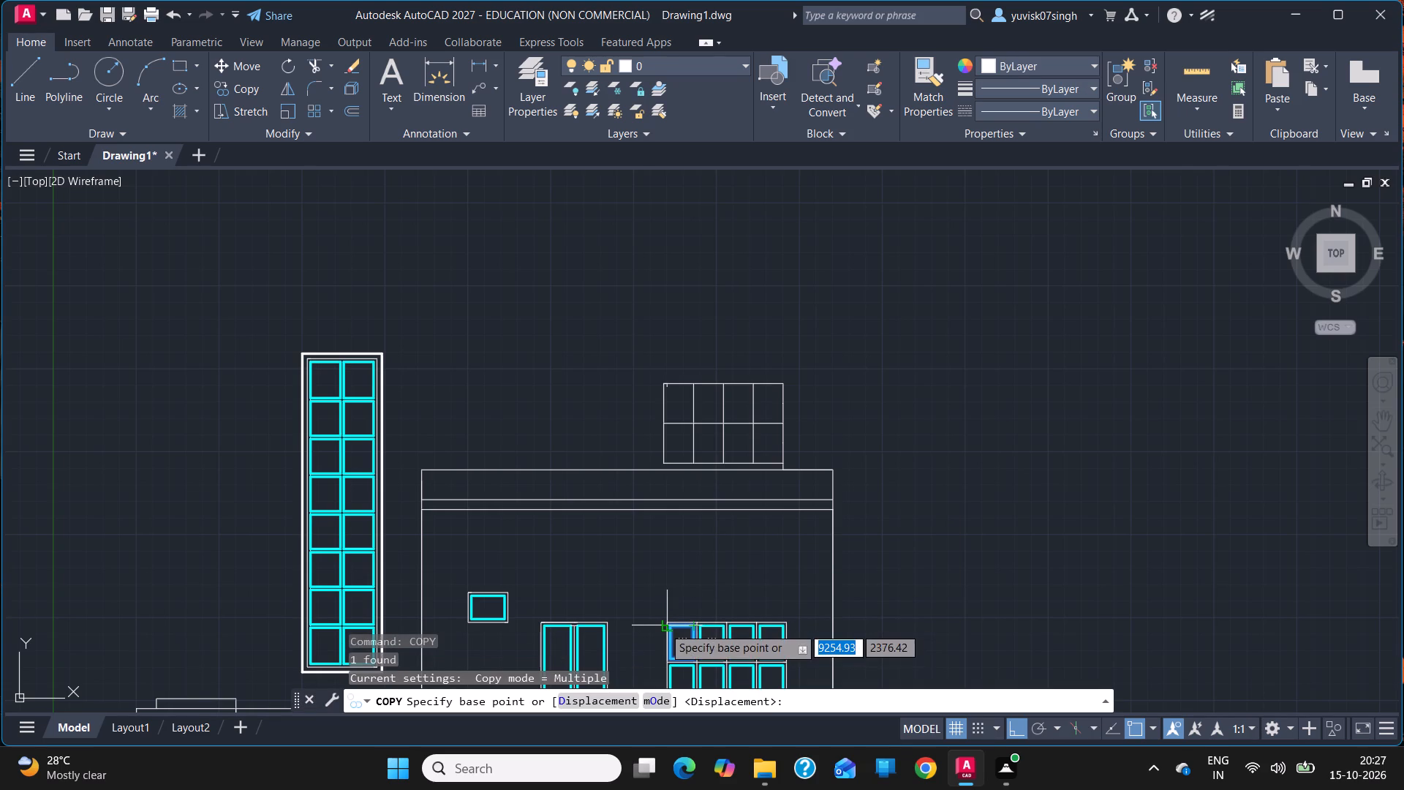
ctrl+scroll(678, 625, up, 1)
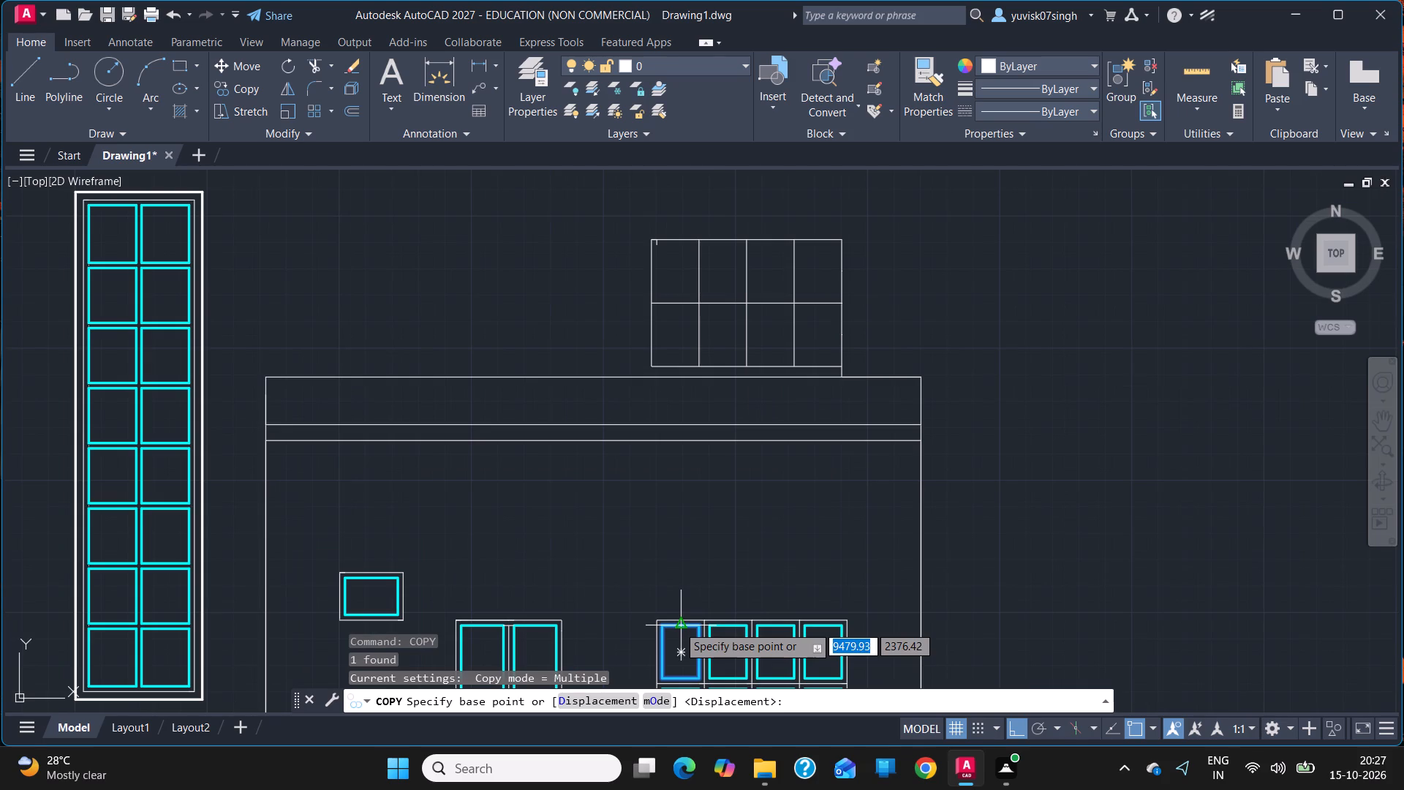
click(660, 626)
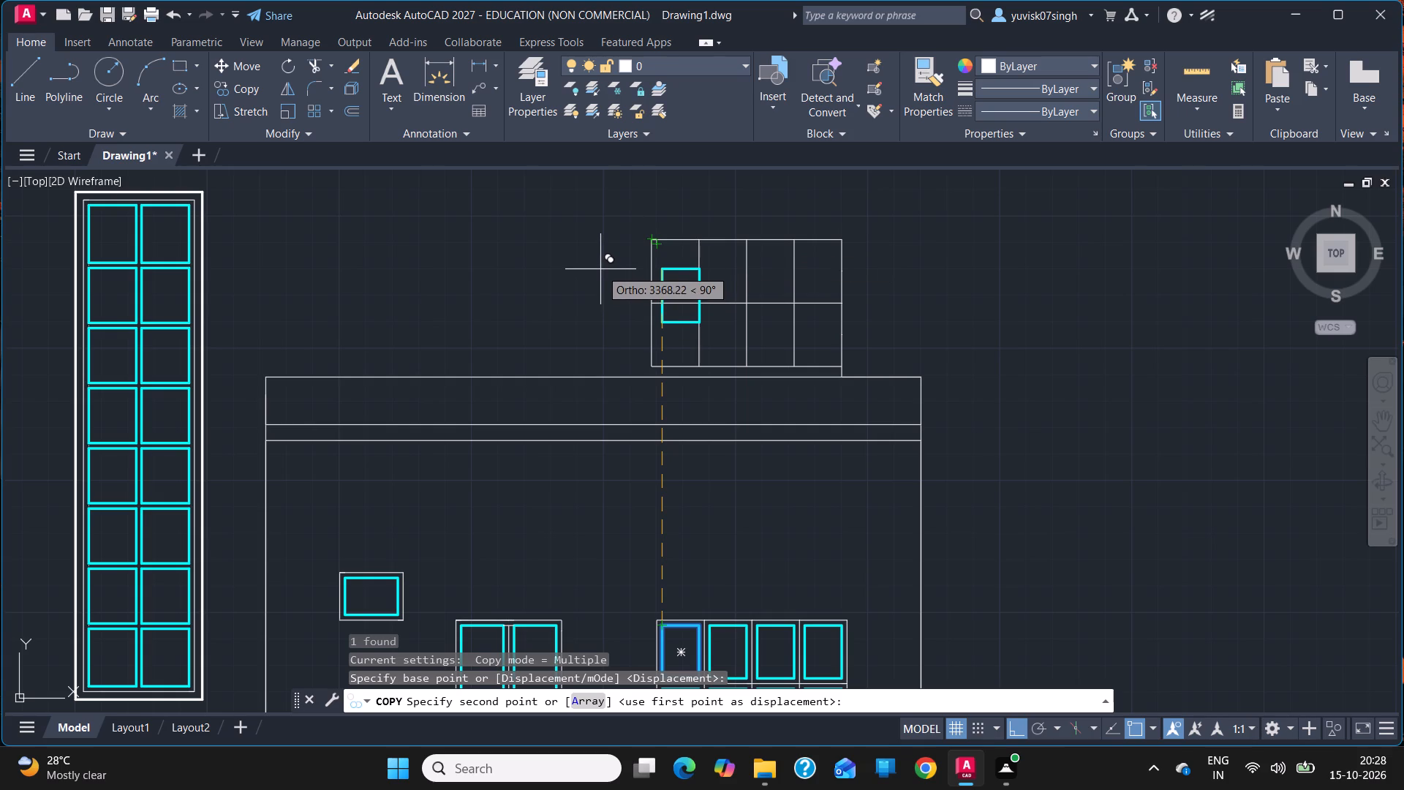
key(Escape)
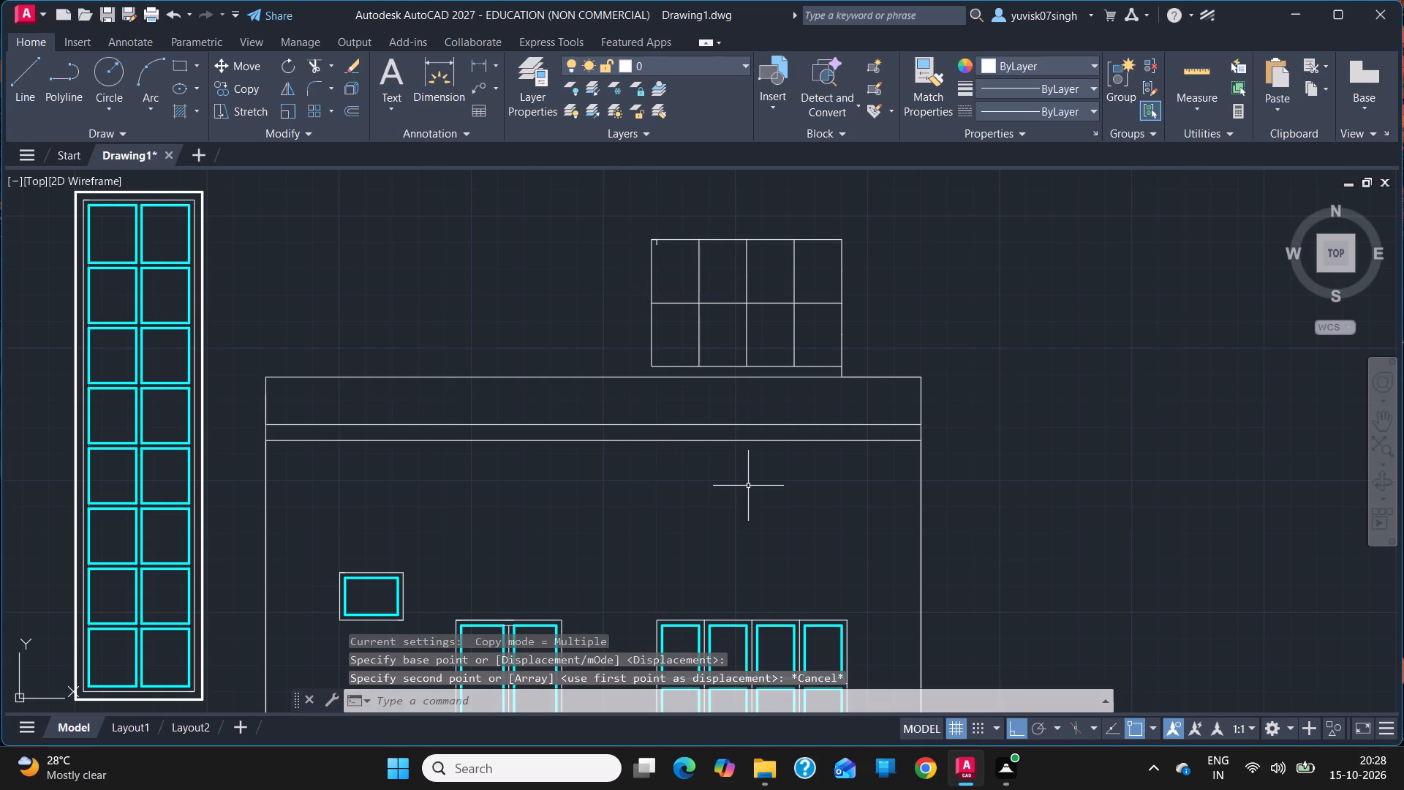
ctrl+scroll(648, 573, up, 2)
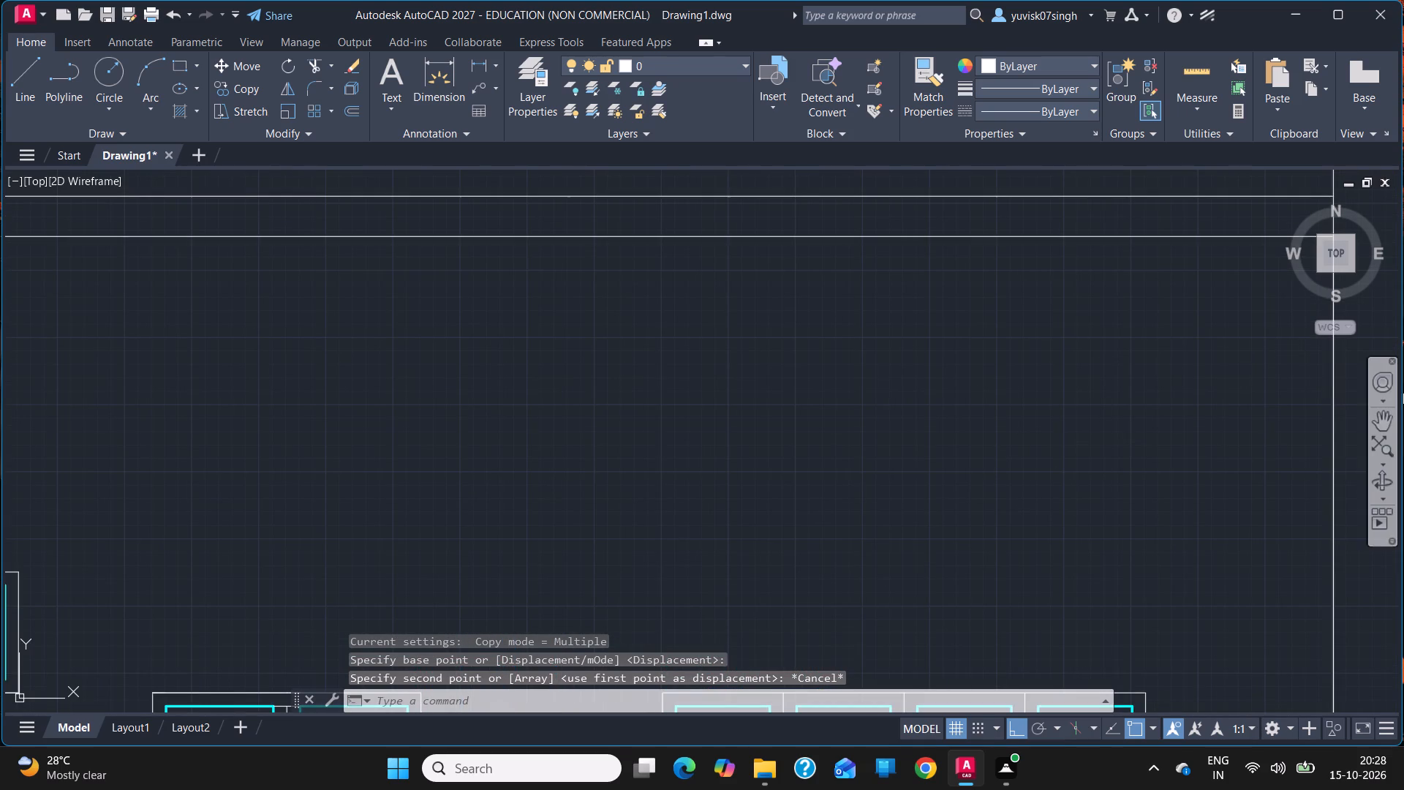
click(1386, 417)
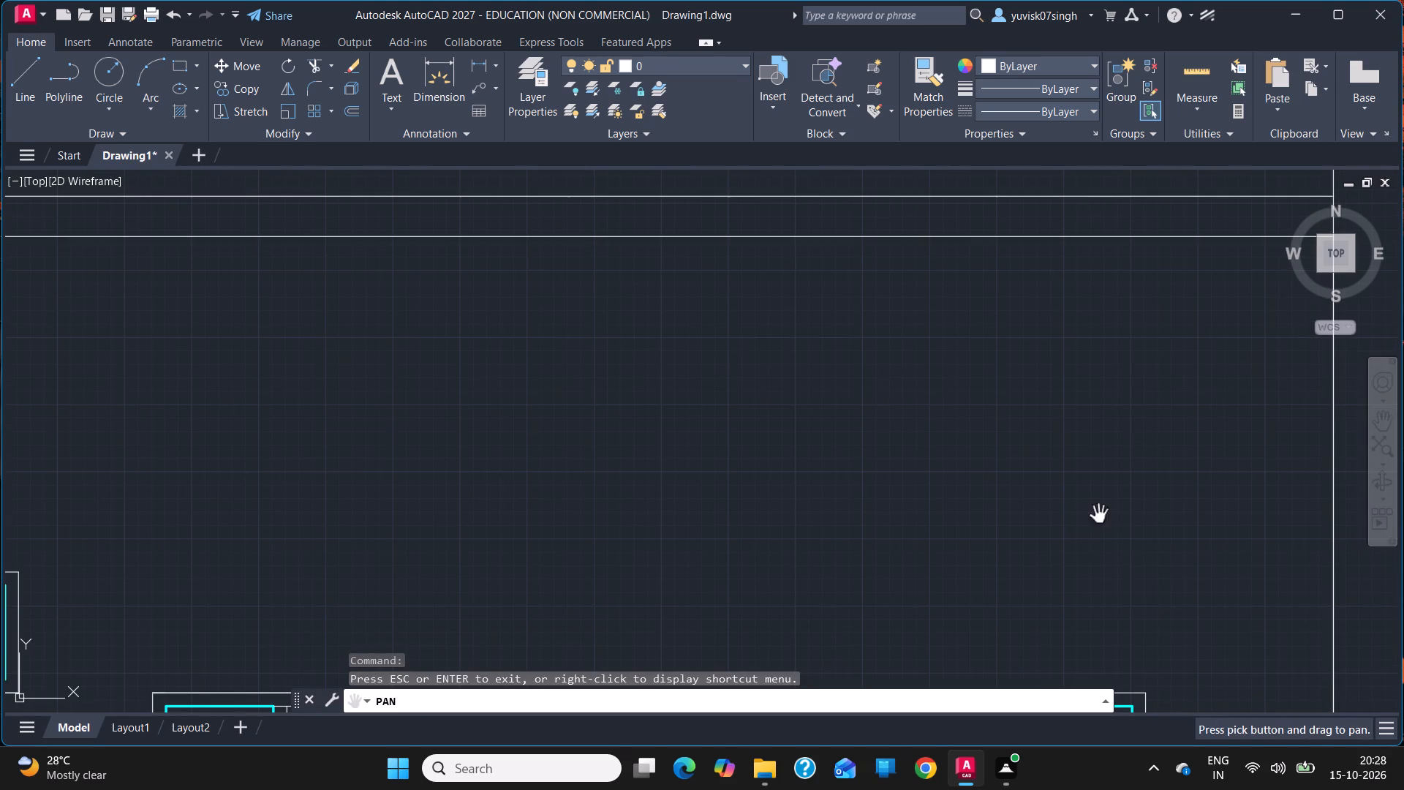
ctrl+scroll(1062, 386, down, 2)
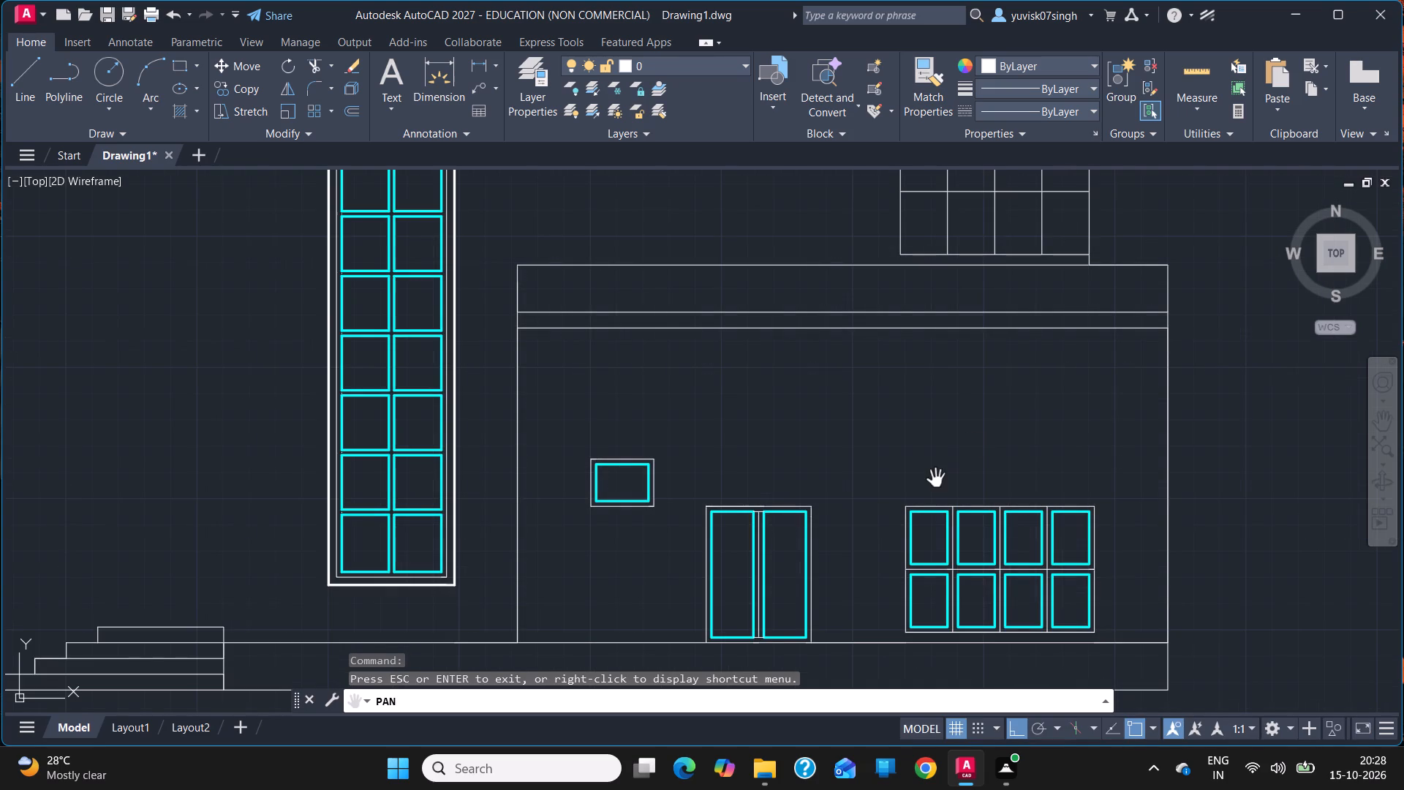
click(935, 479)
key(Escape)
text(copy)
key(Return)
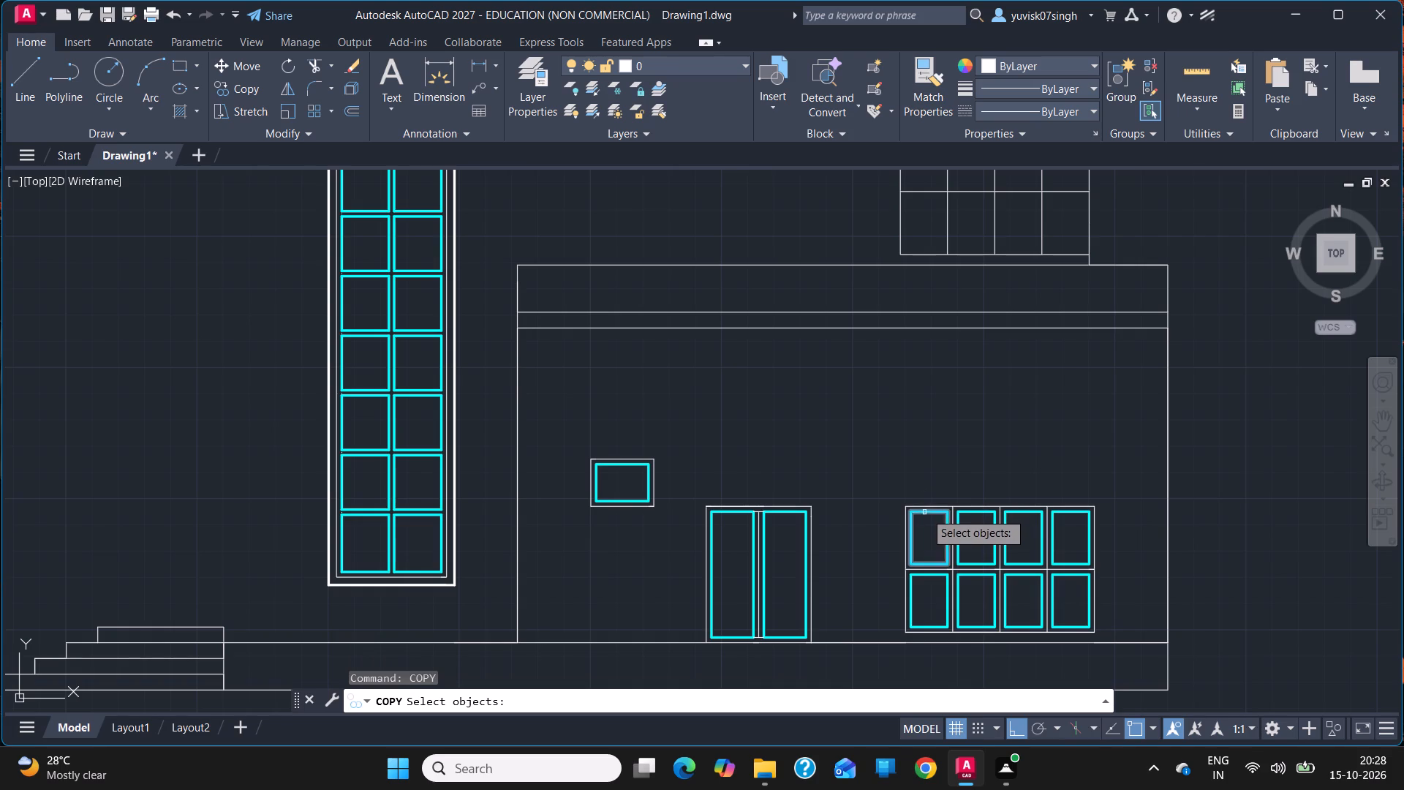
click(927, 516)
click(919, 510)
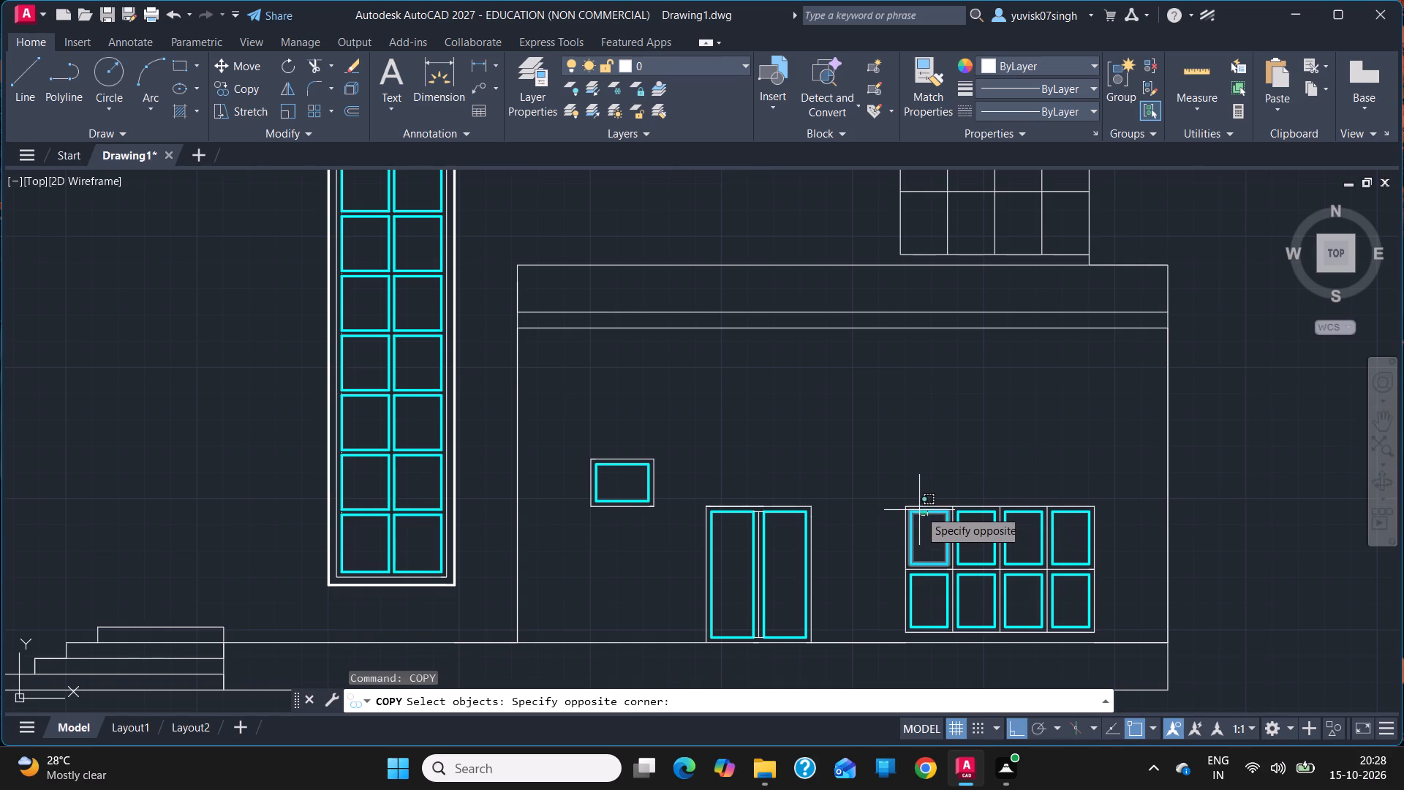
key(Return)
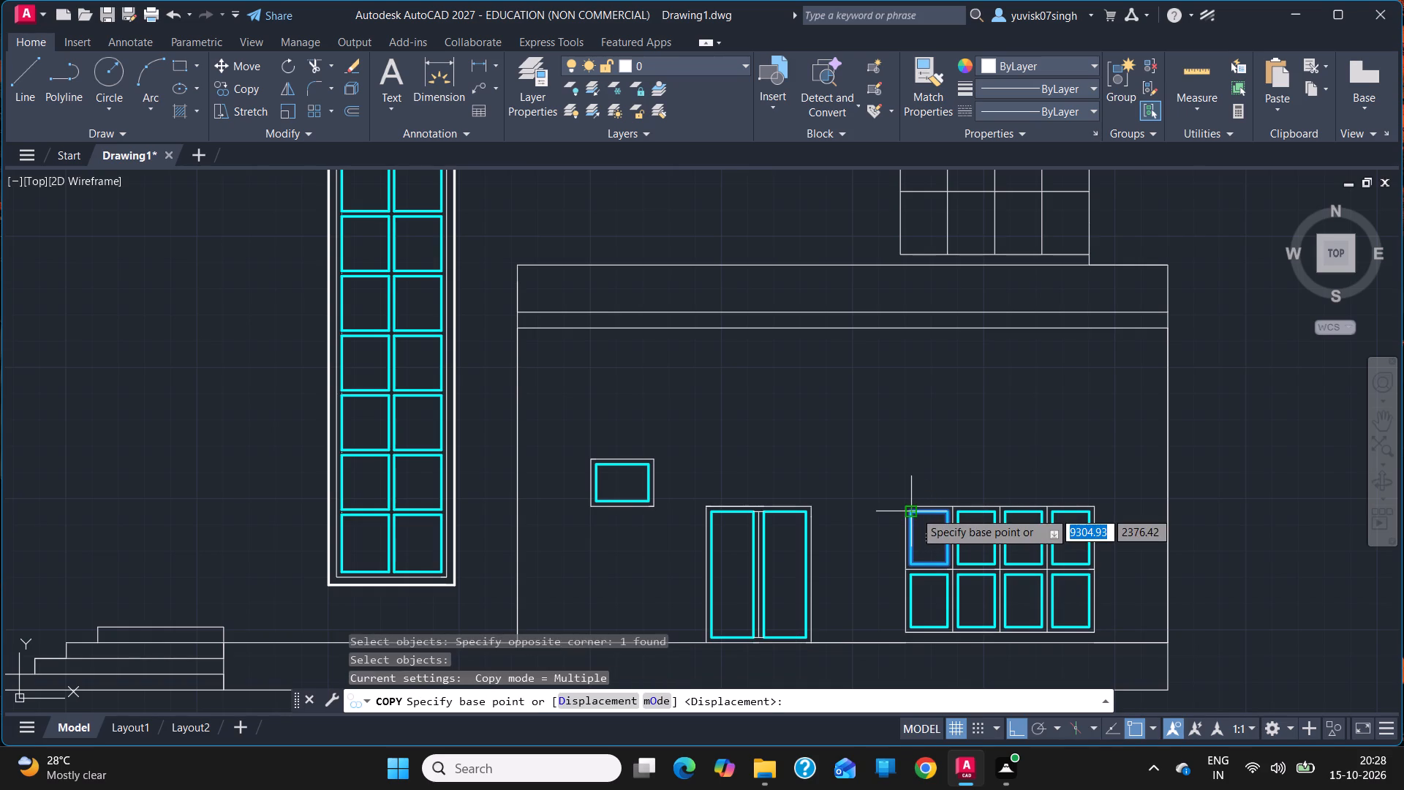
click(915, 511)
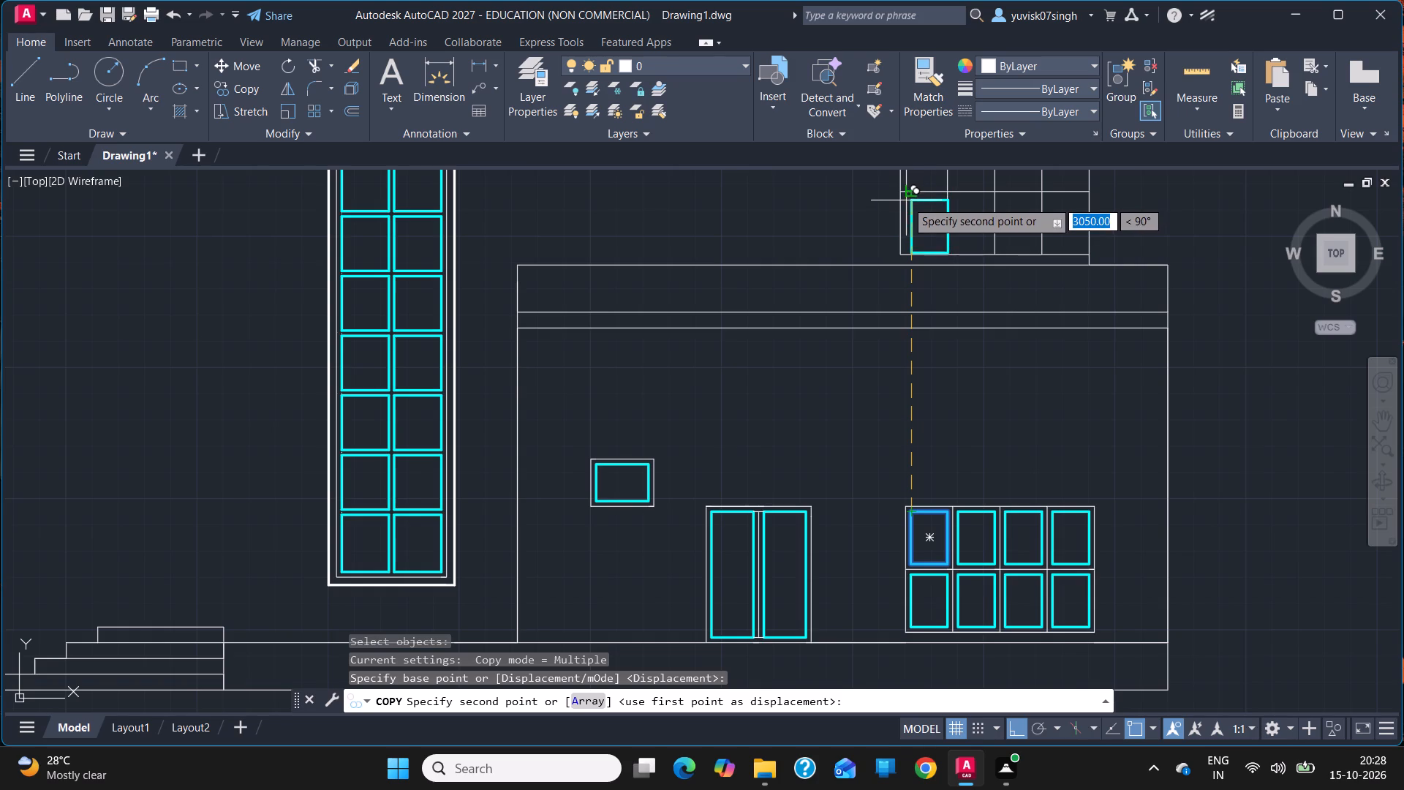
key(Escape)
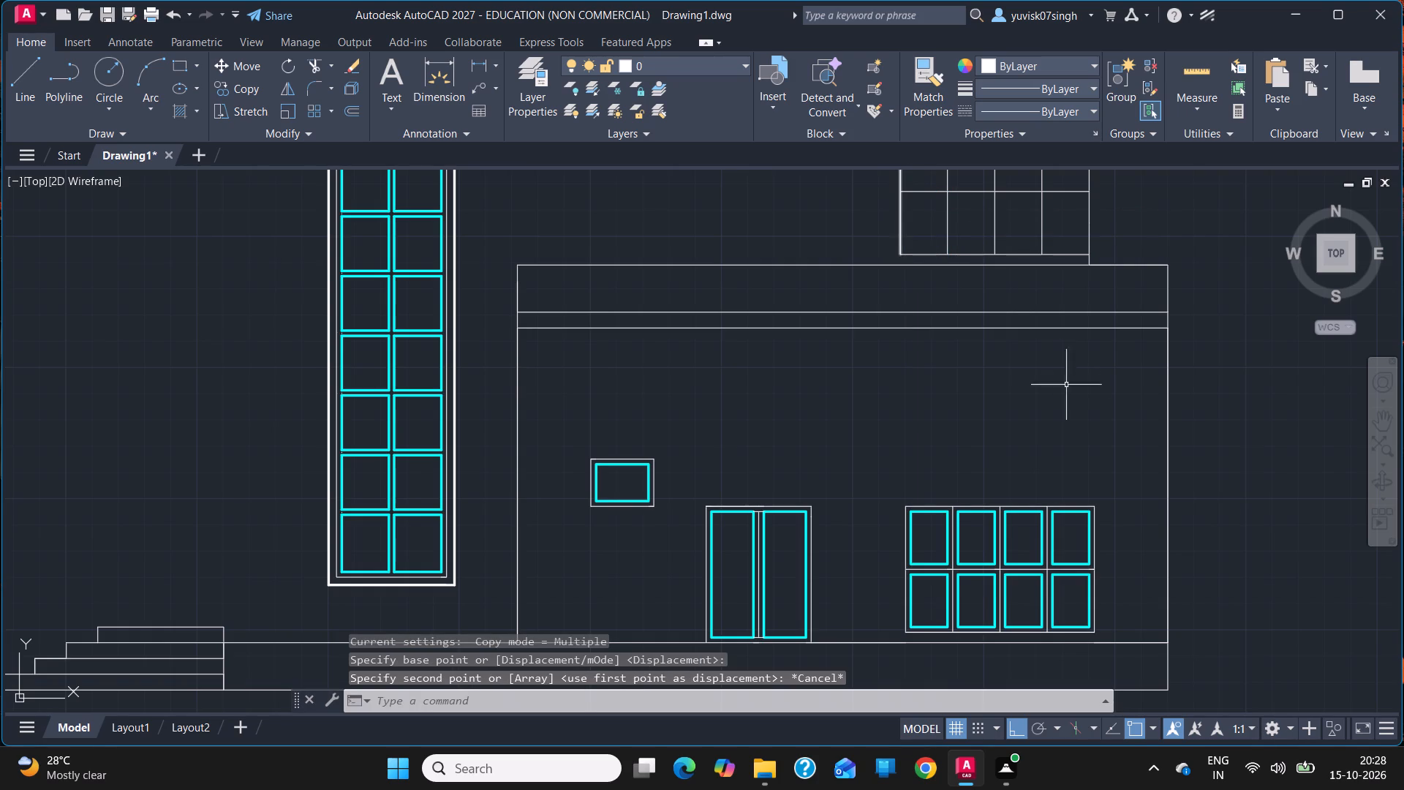
Draw an offset guide from the bottom-right corner of the grid's top-left cell with line segments 50 to the left and 50 up.
click(1380, 416)
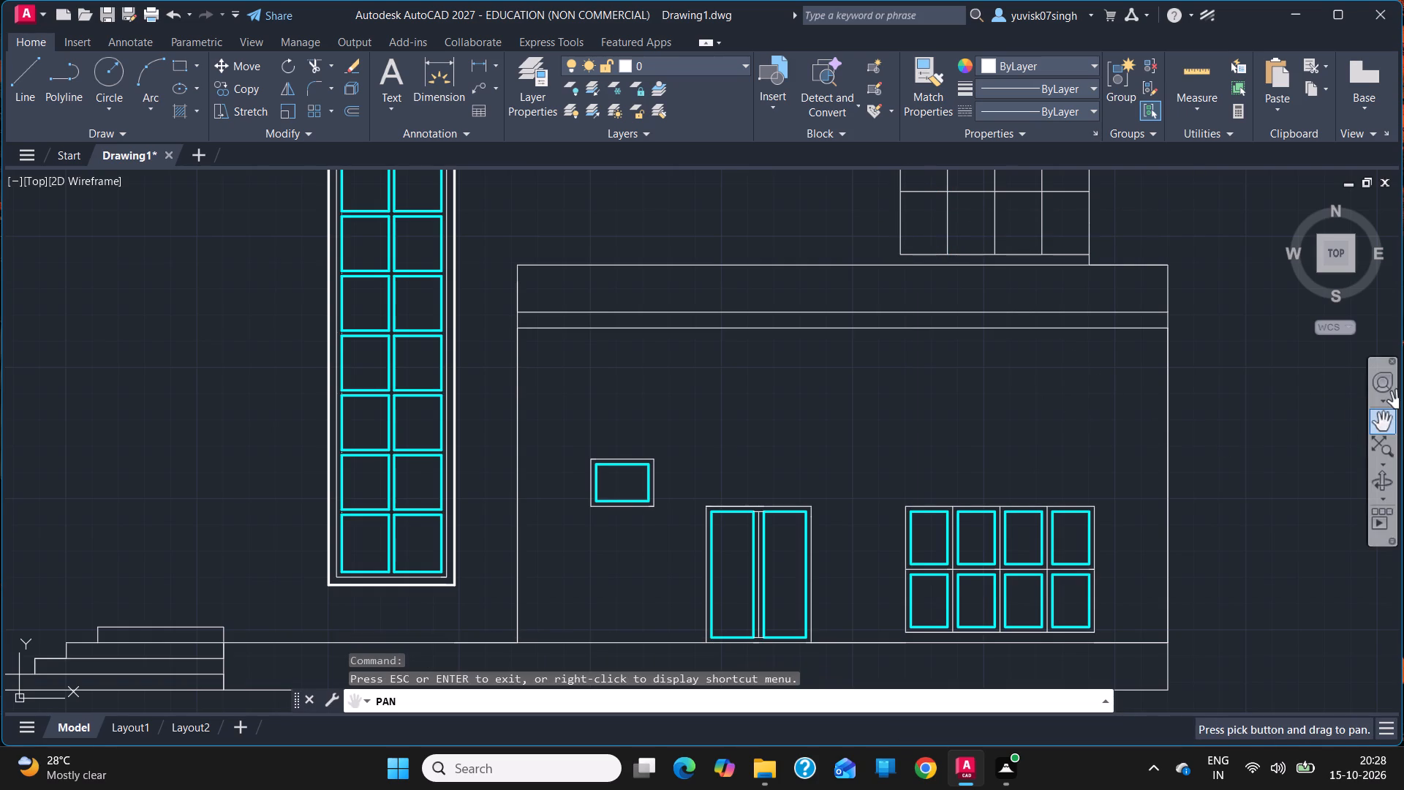
ctrl+scroll(1117, 401, down, 1)
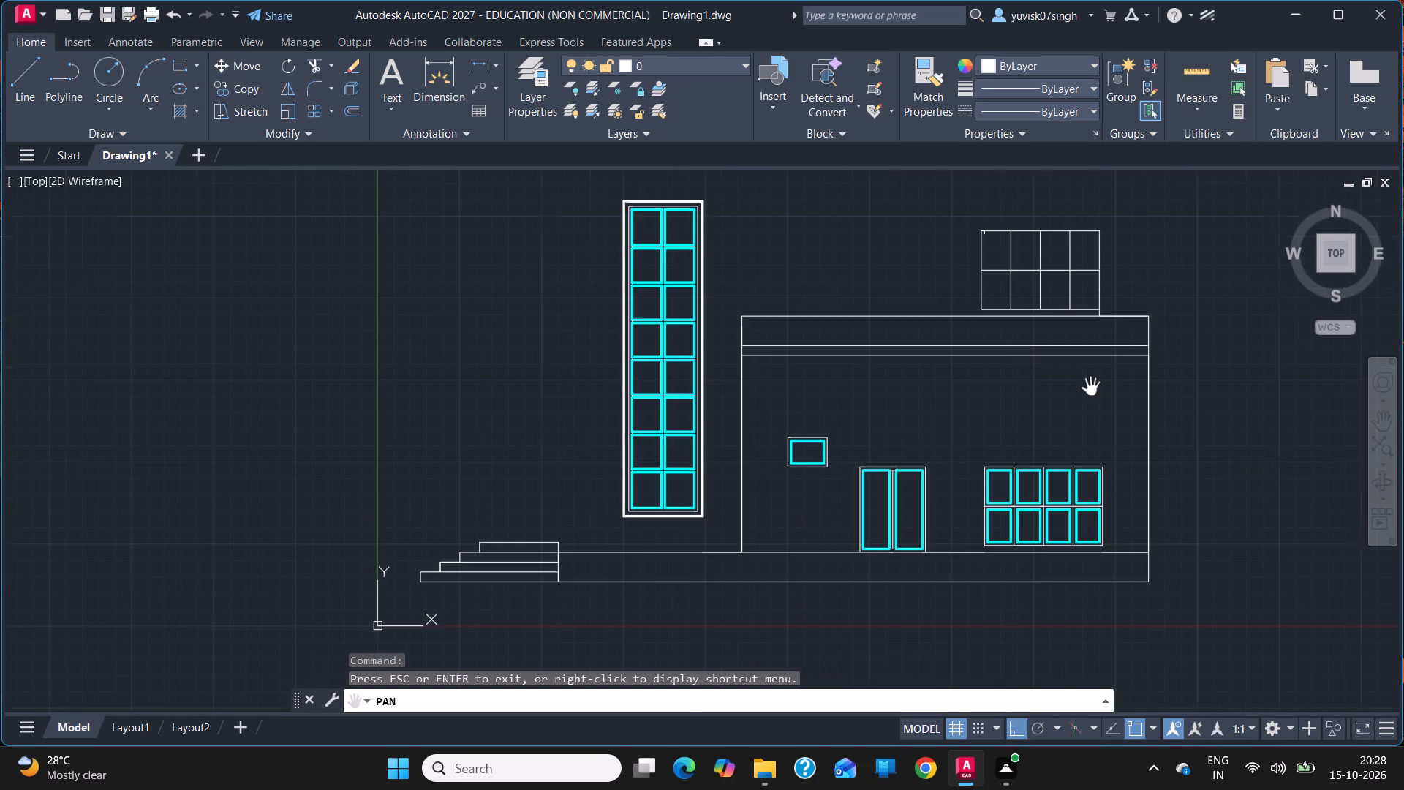
drag(1018, 346, 1008, 487)
key(Escape)
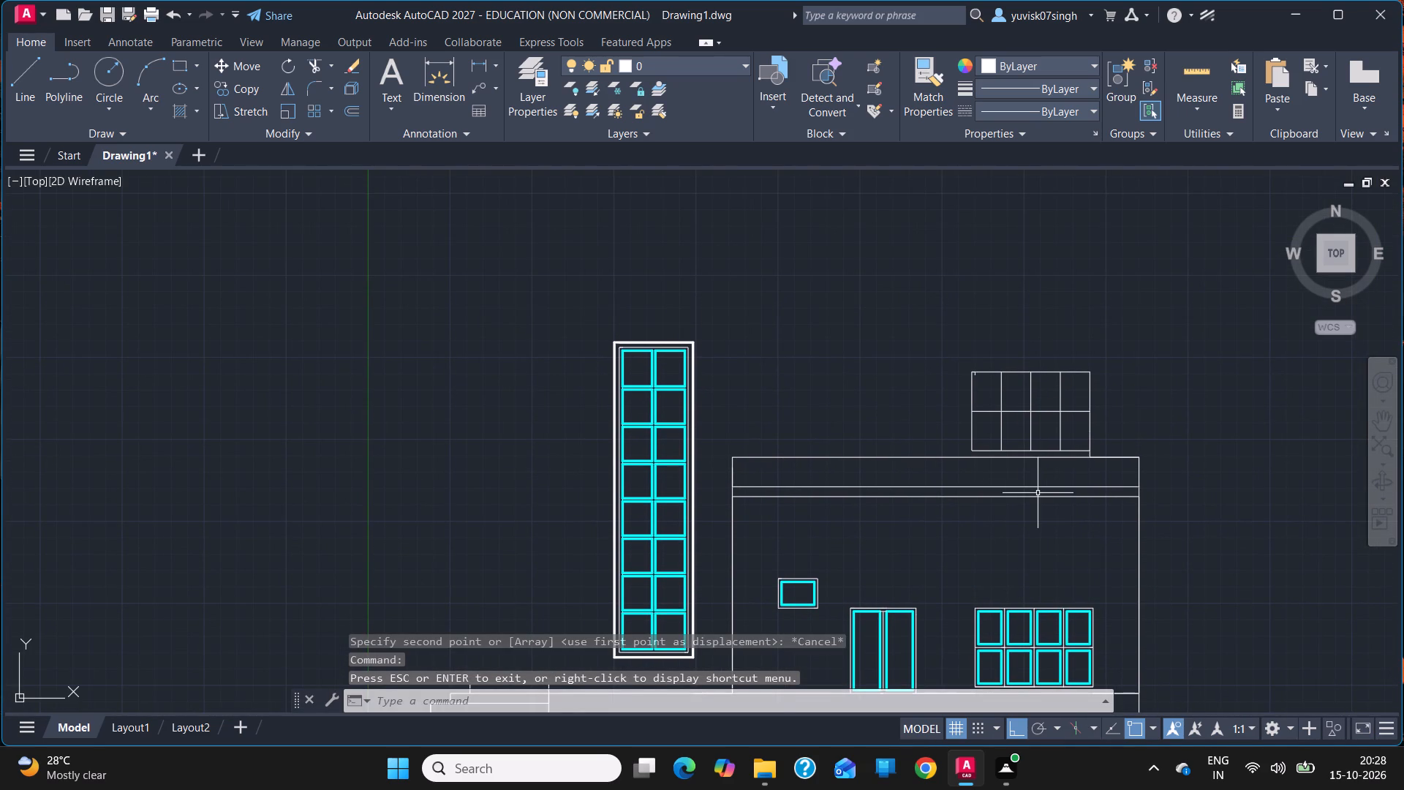
ctrl+scroll(1038, 493, up, 2)
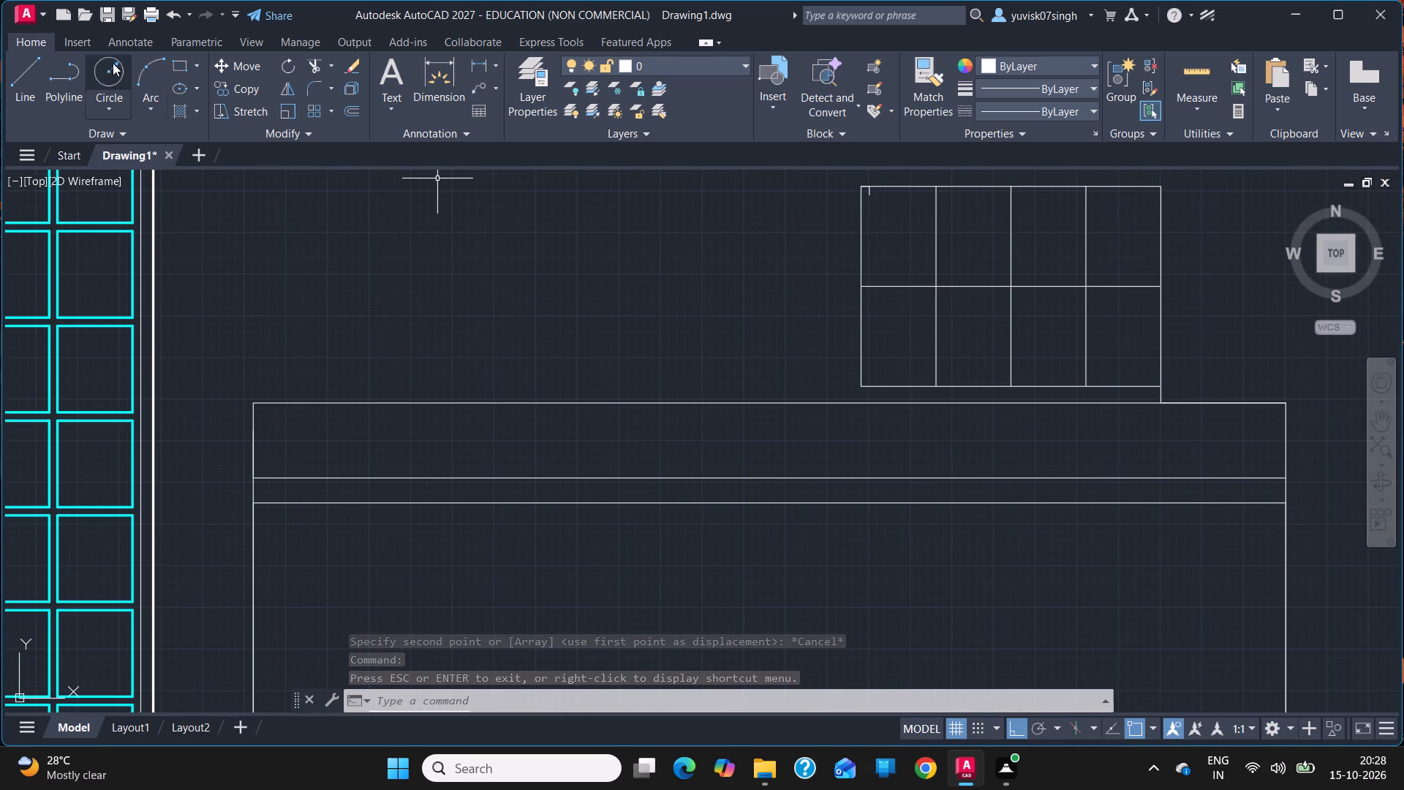
click(37, 78)
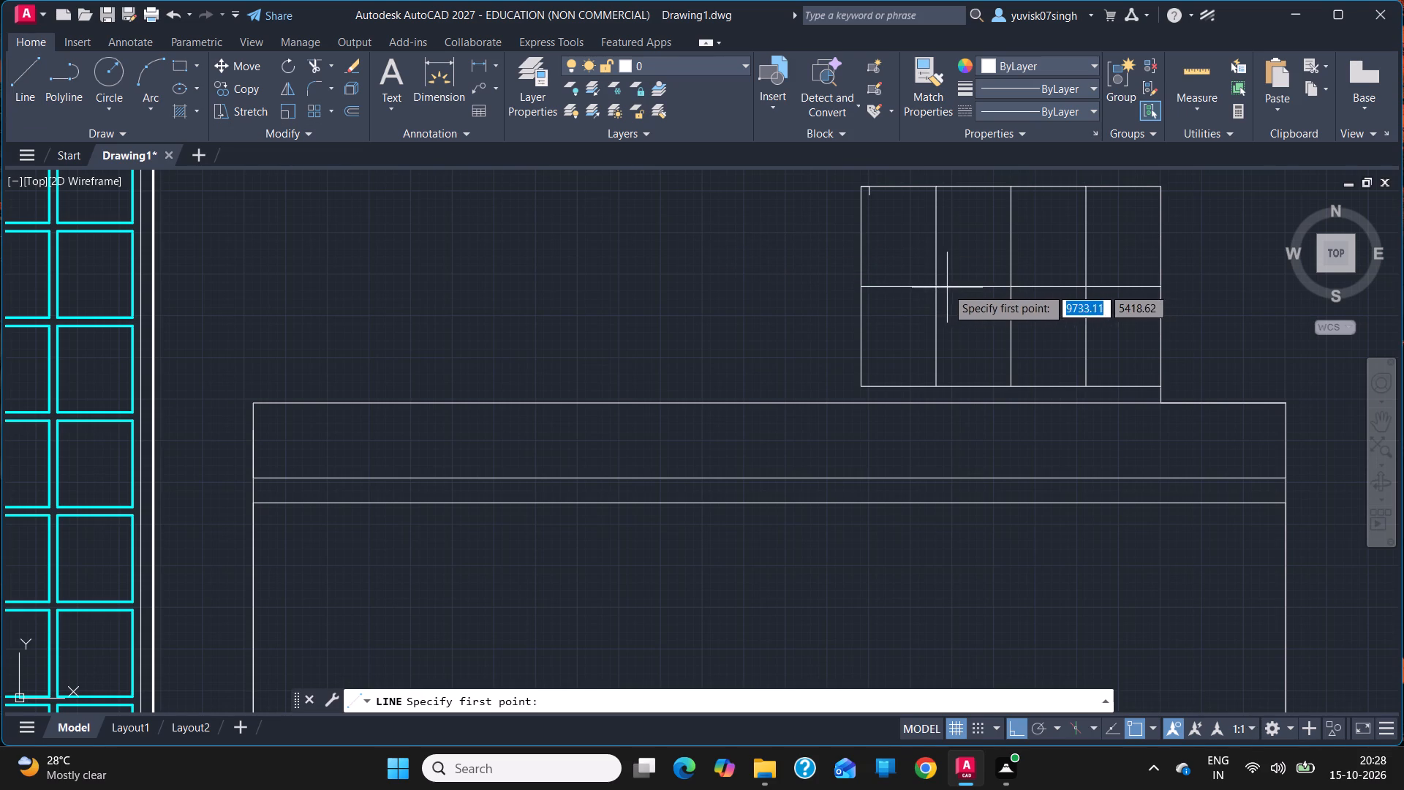
drag(935, 284, 894, 286)
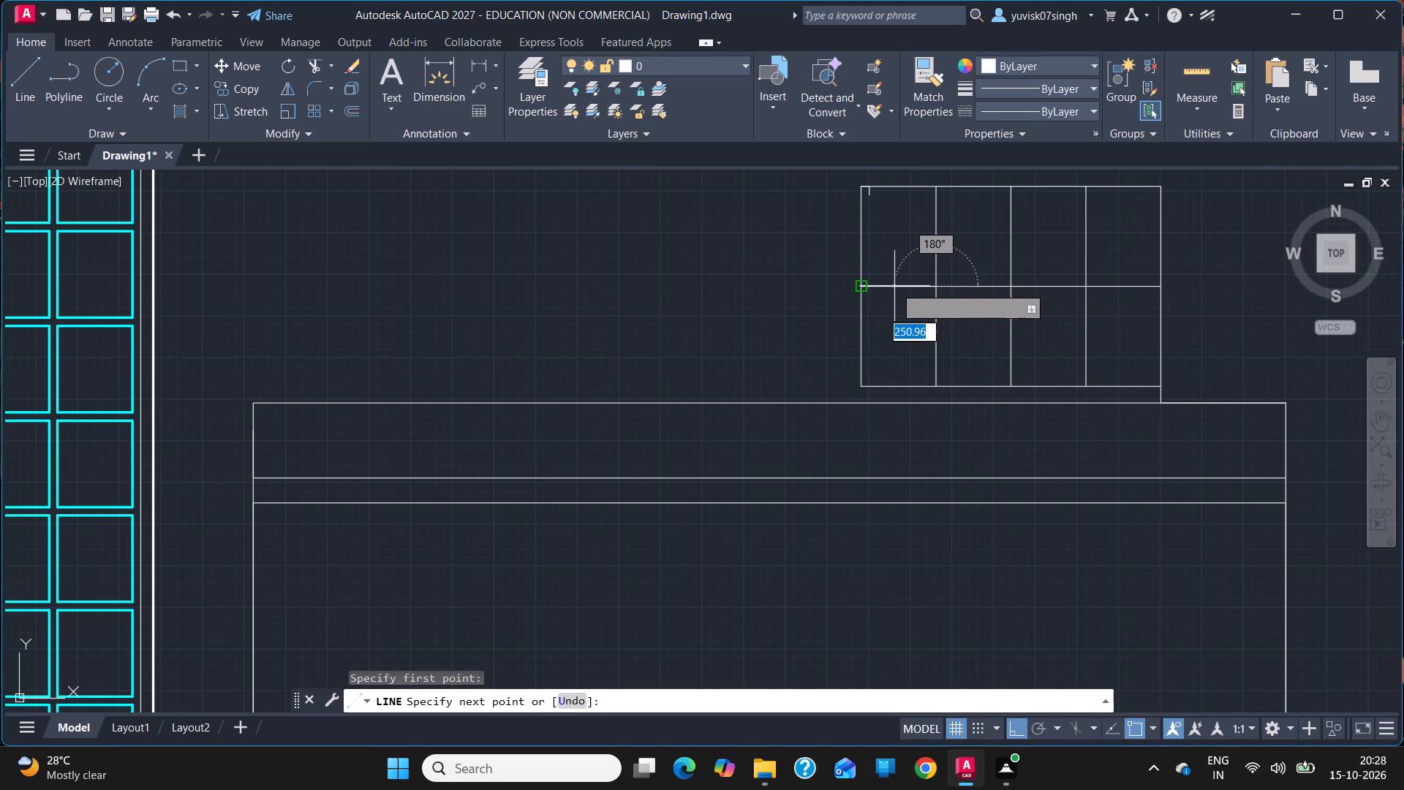
text(50)
key(Return)
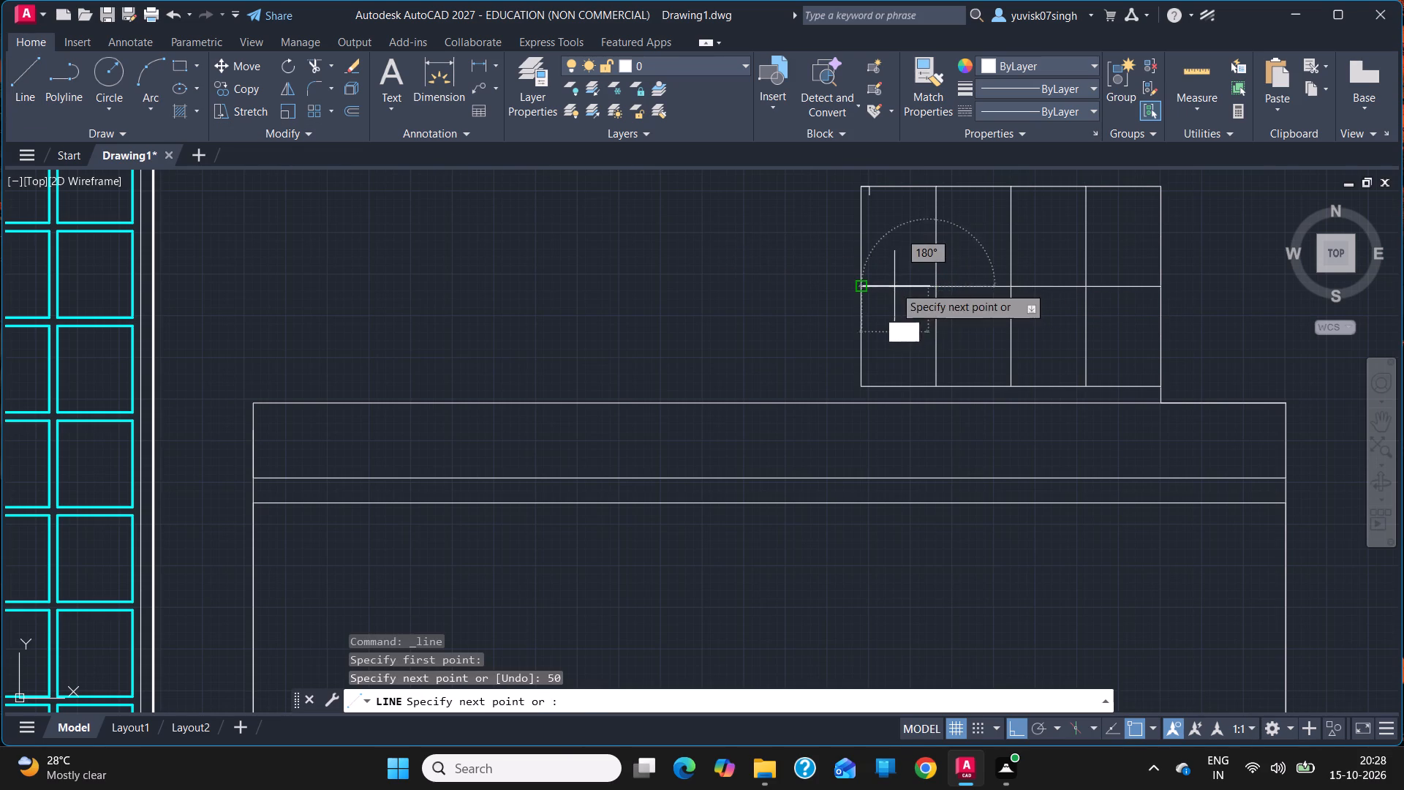
key(5)
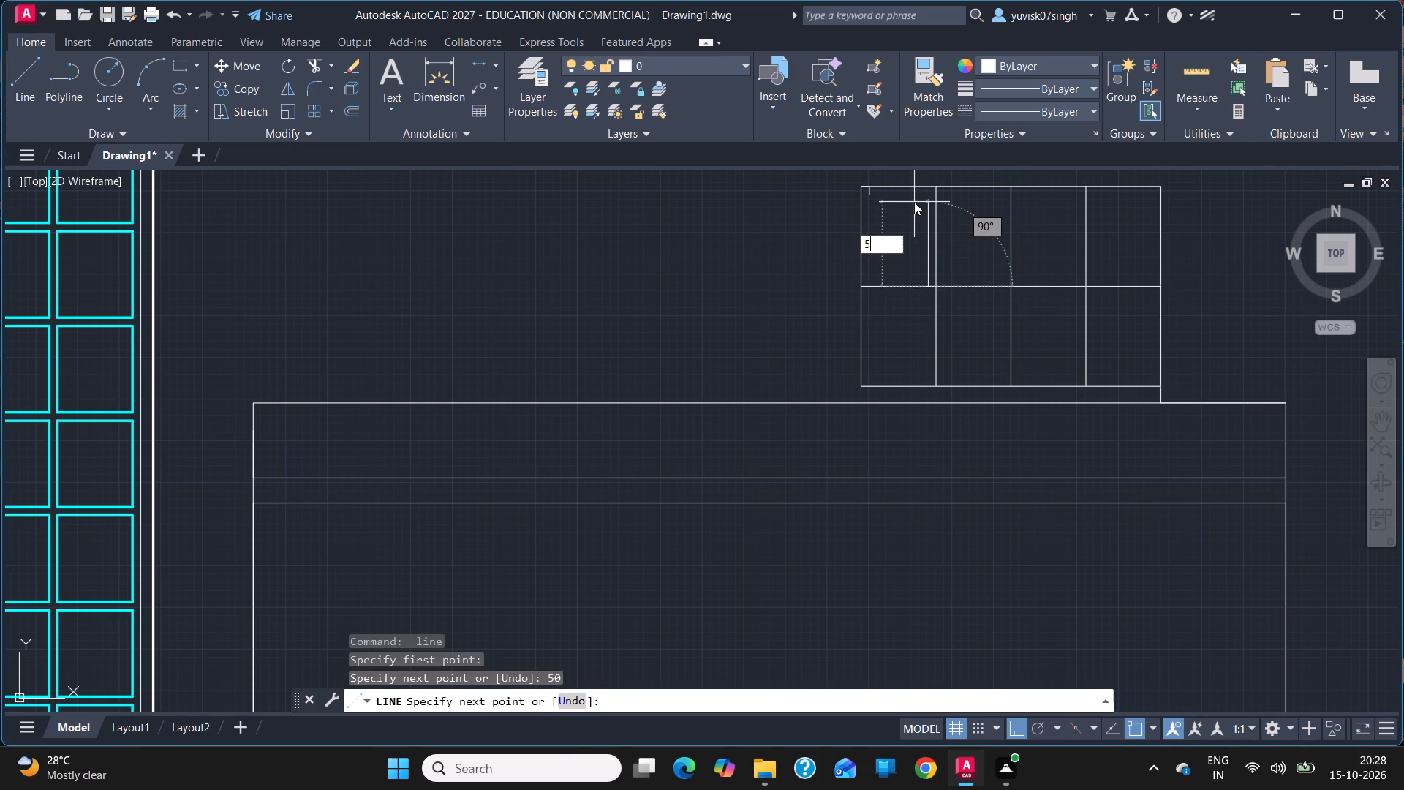
key(0)
key(Return)
key(Escape)
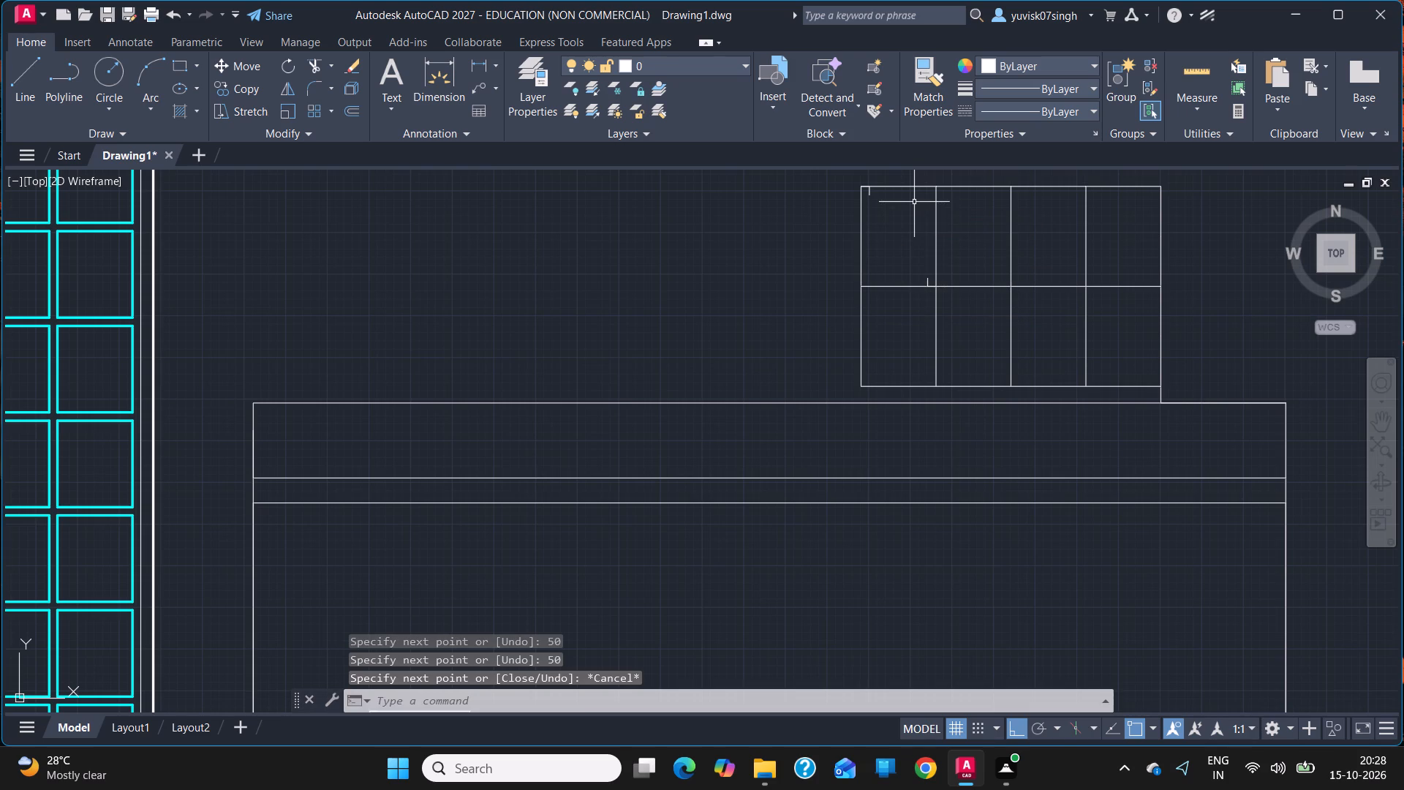
Draw a 350 by 500 rectangle in cyan with 0.30 mm lineweight between the two guide ends in the grid's top-left cell.
click(1013, 67)
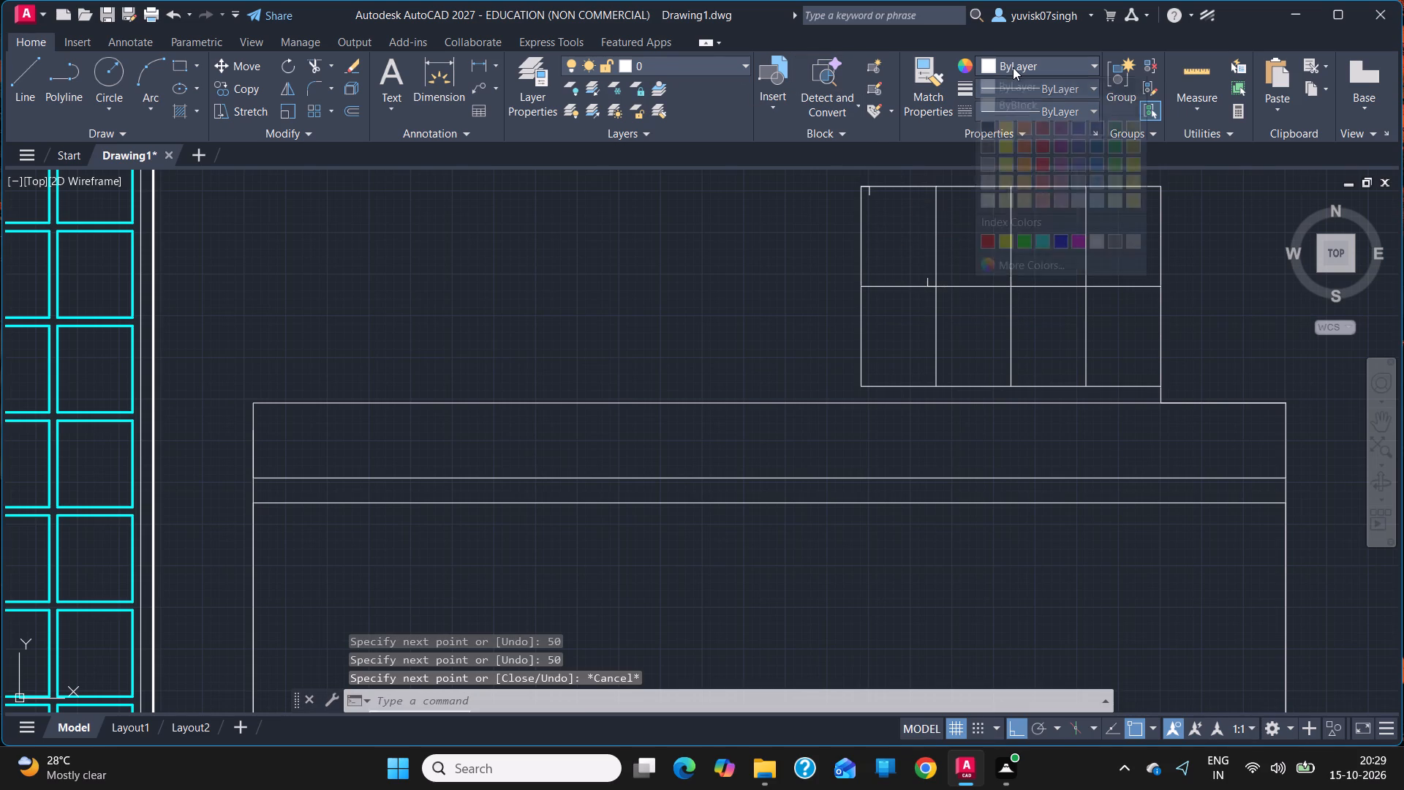
click(1039, 233)
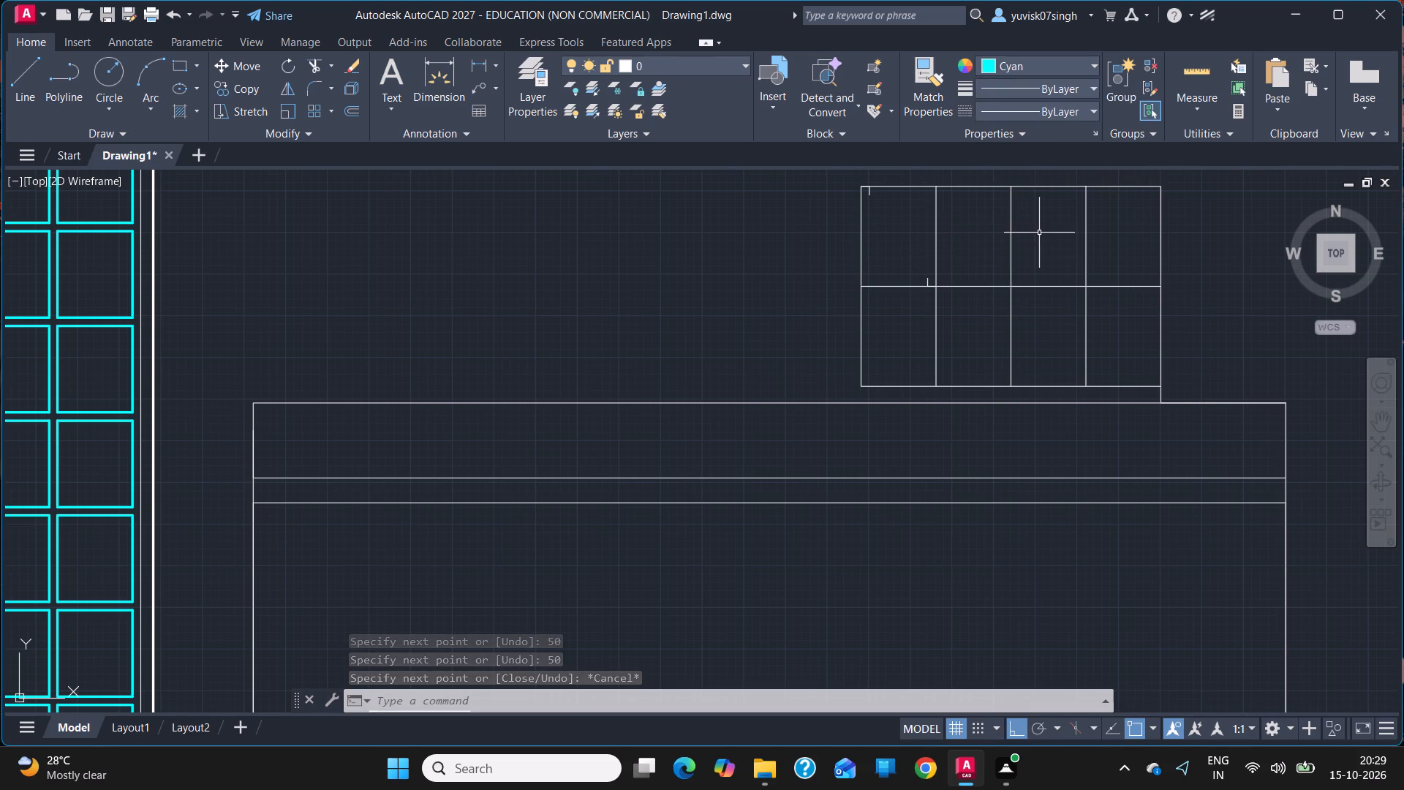
click(1034, 84)
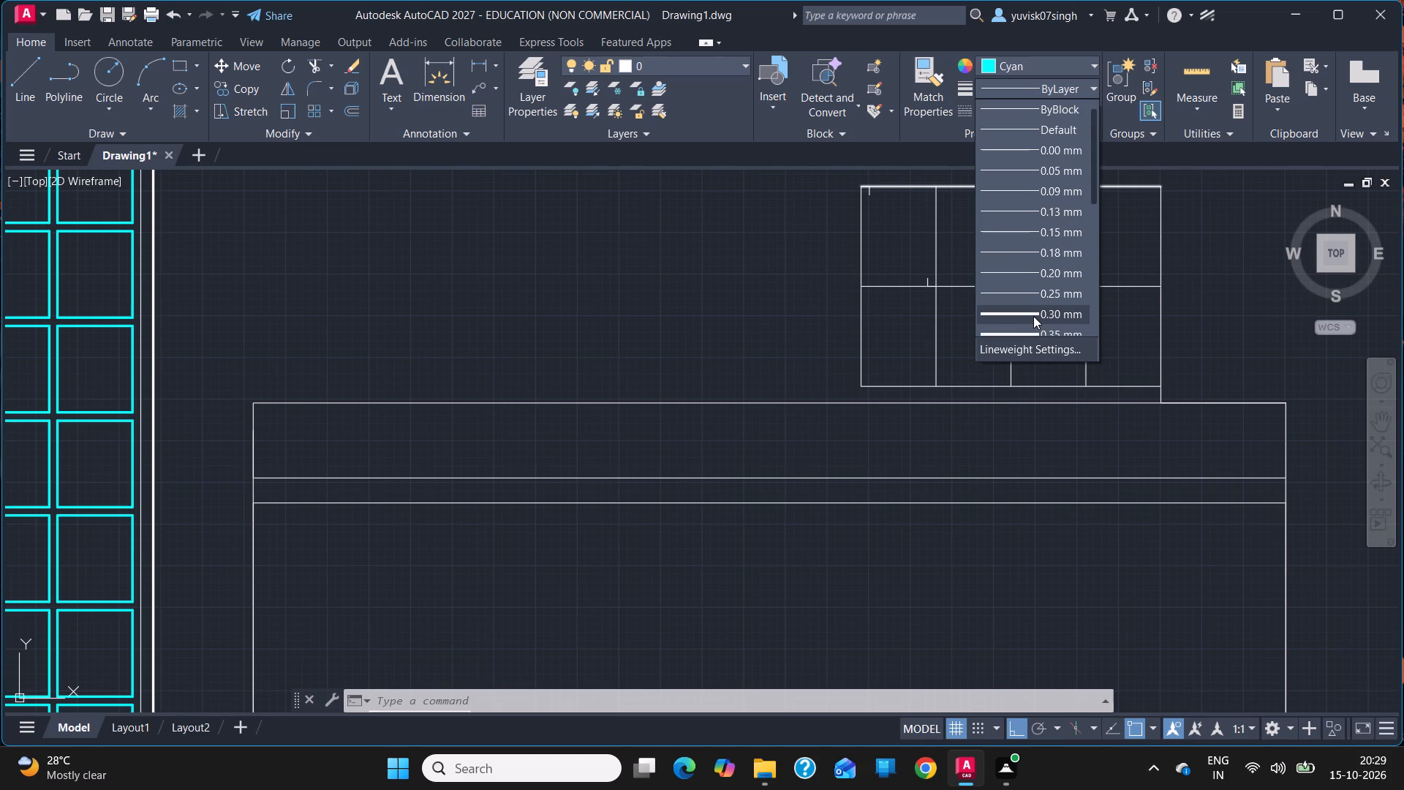
click(1033, 316)
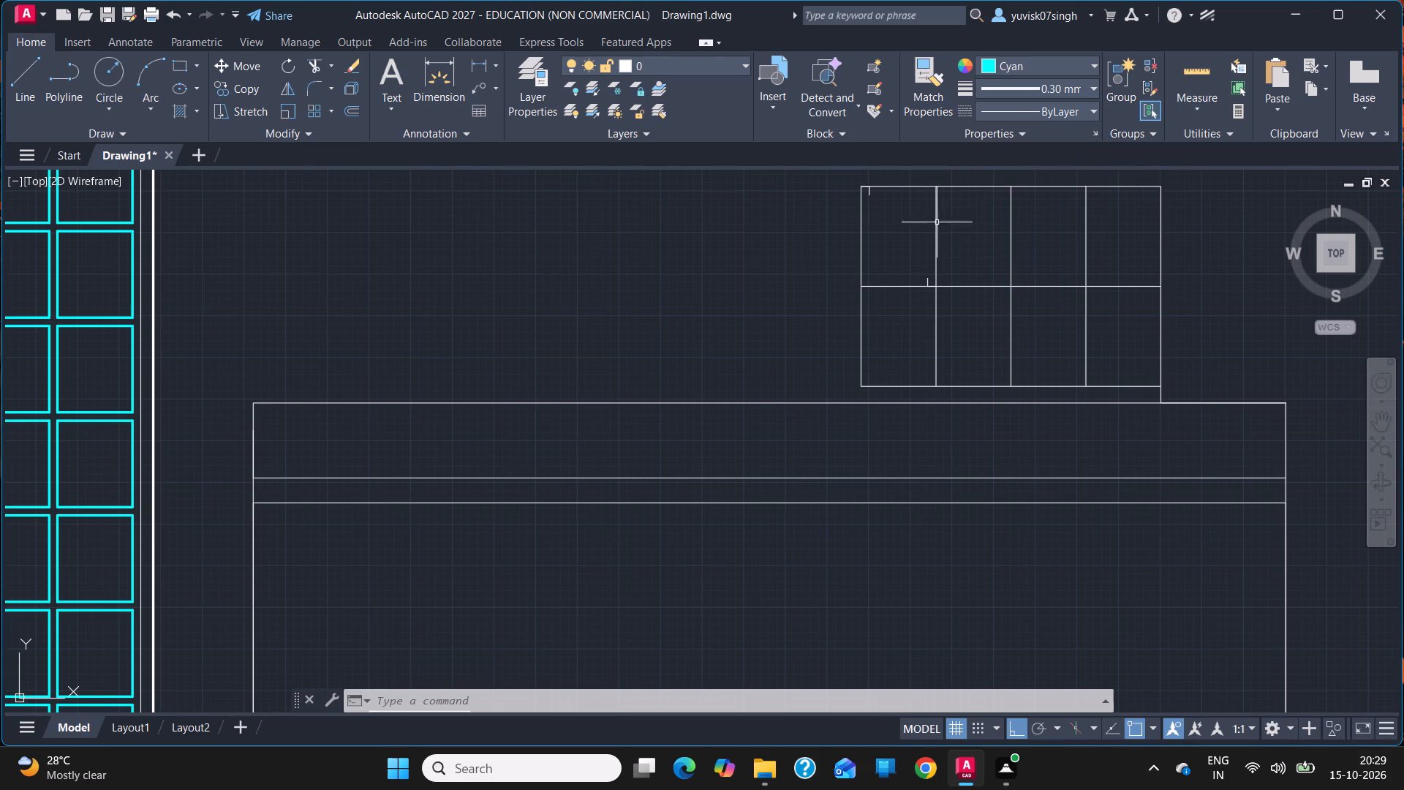
click(178, 71)
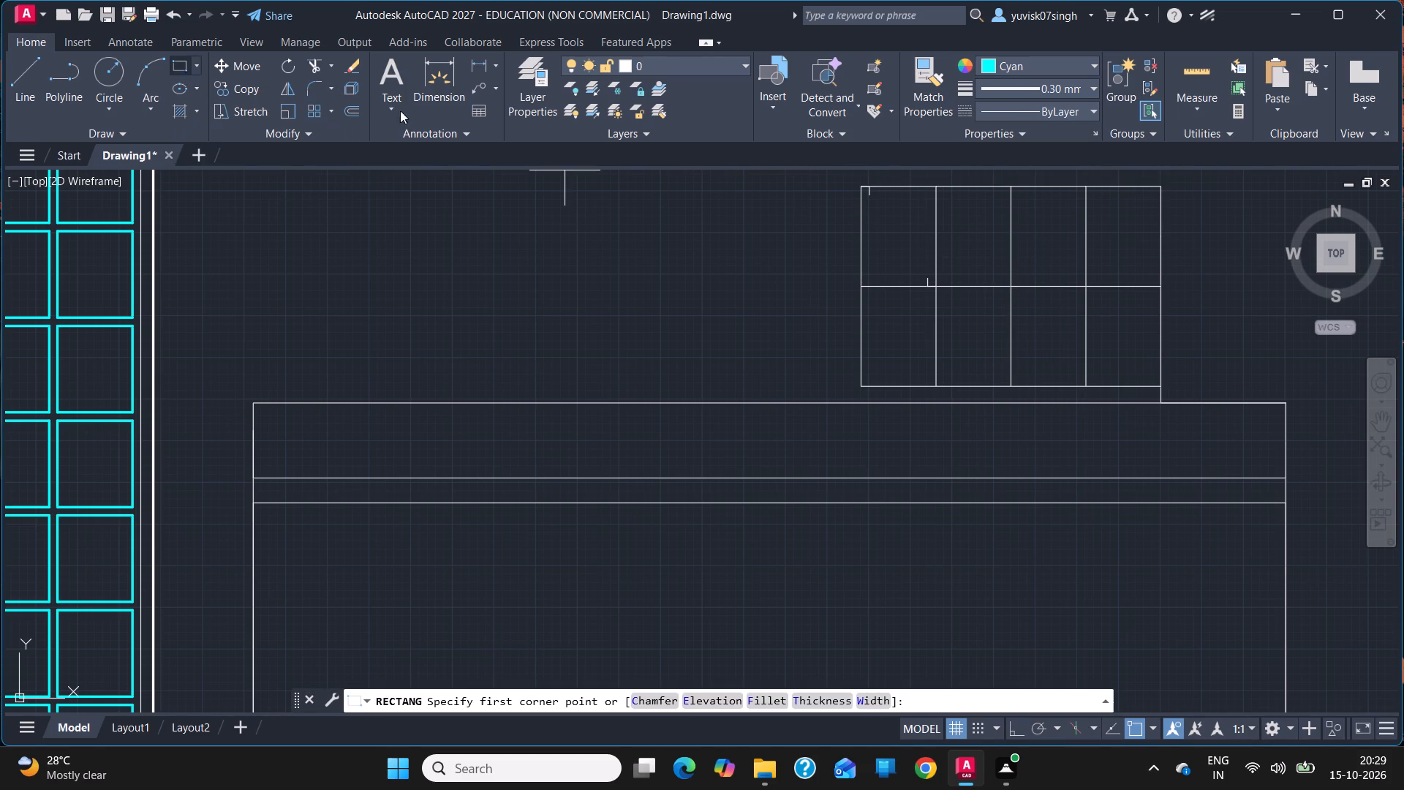
click(864, 193)
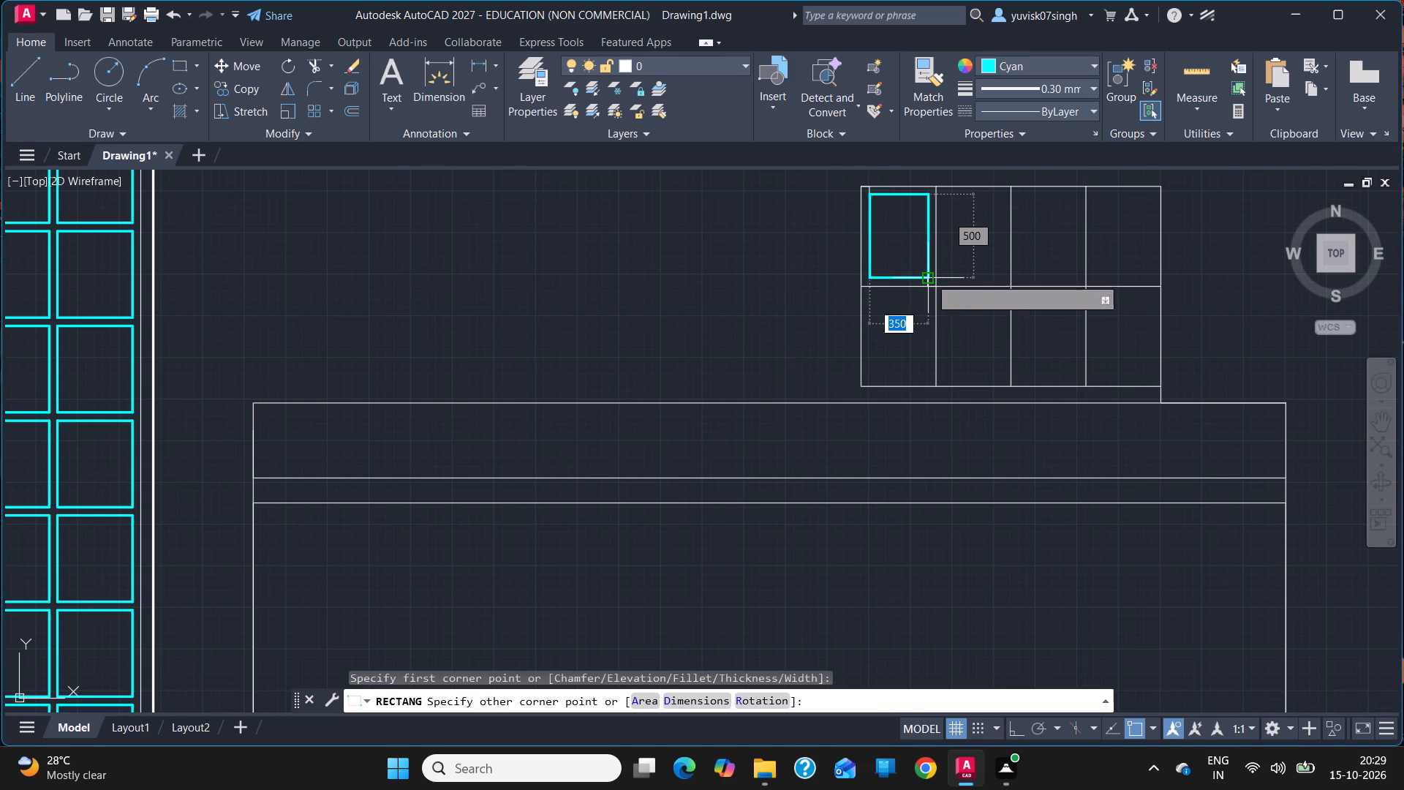
click(930, 278)
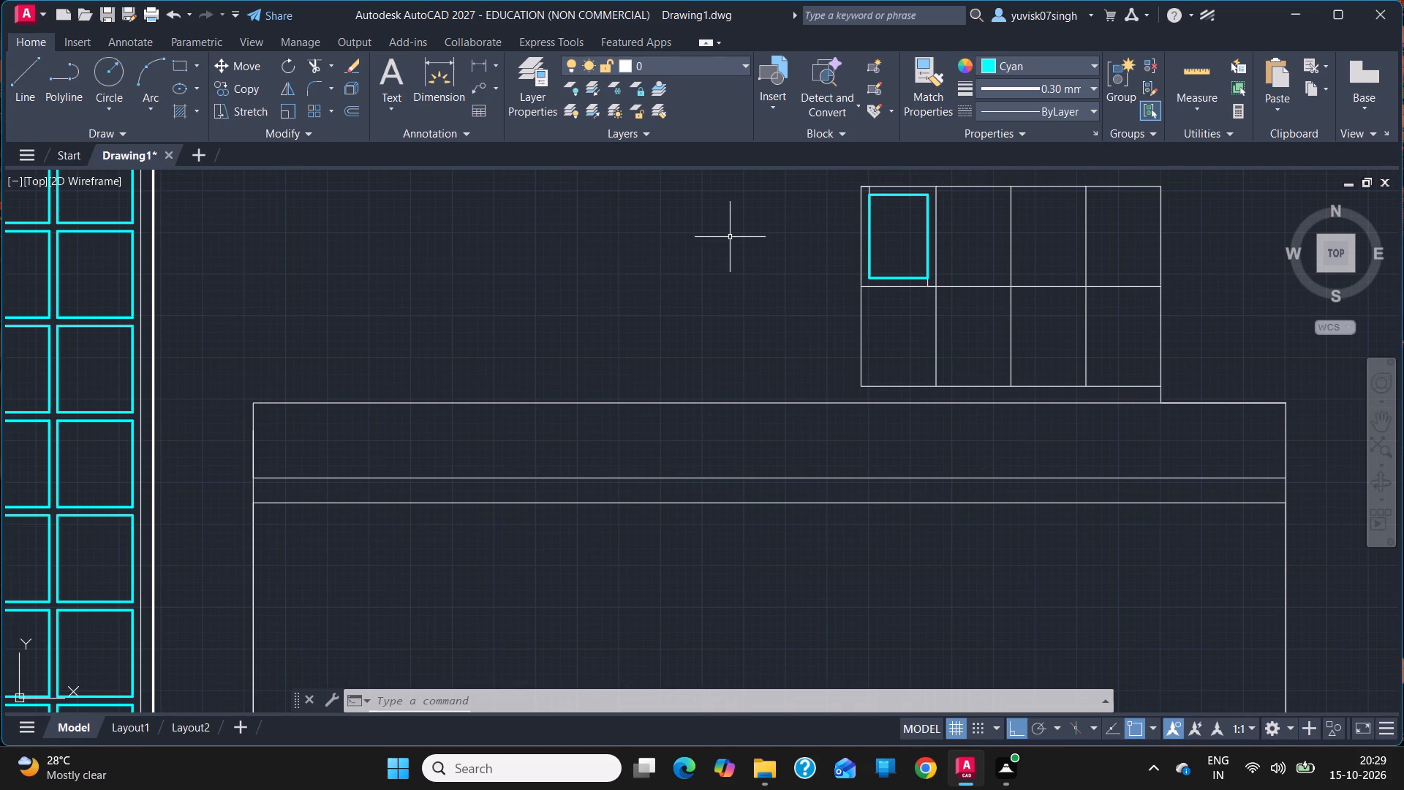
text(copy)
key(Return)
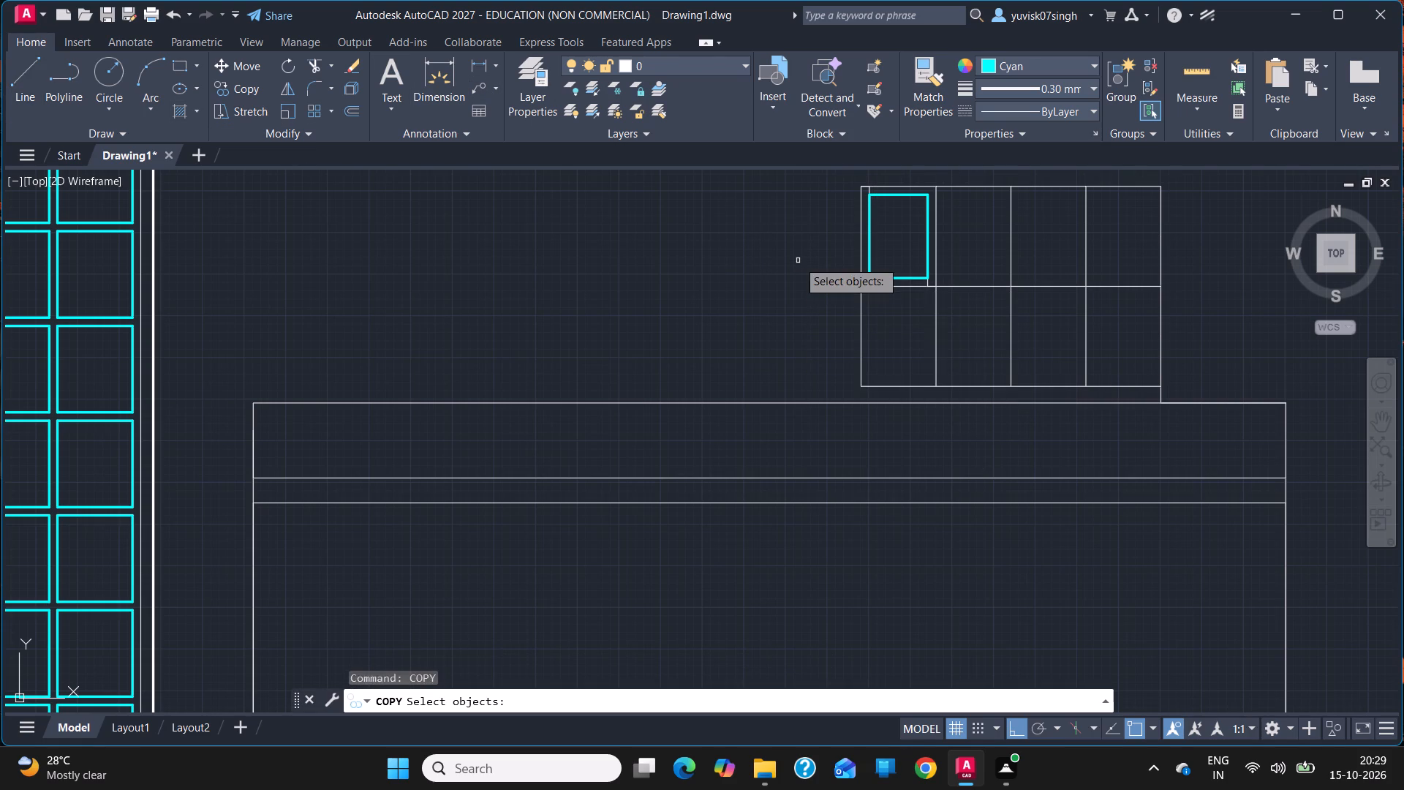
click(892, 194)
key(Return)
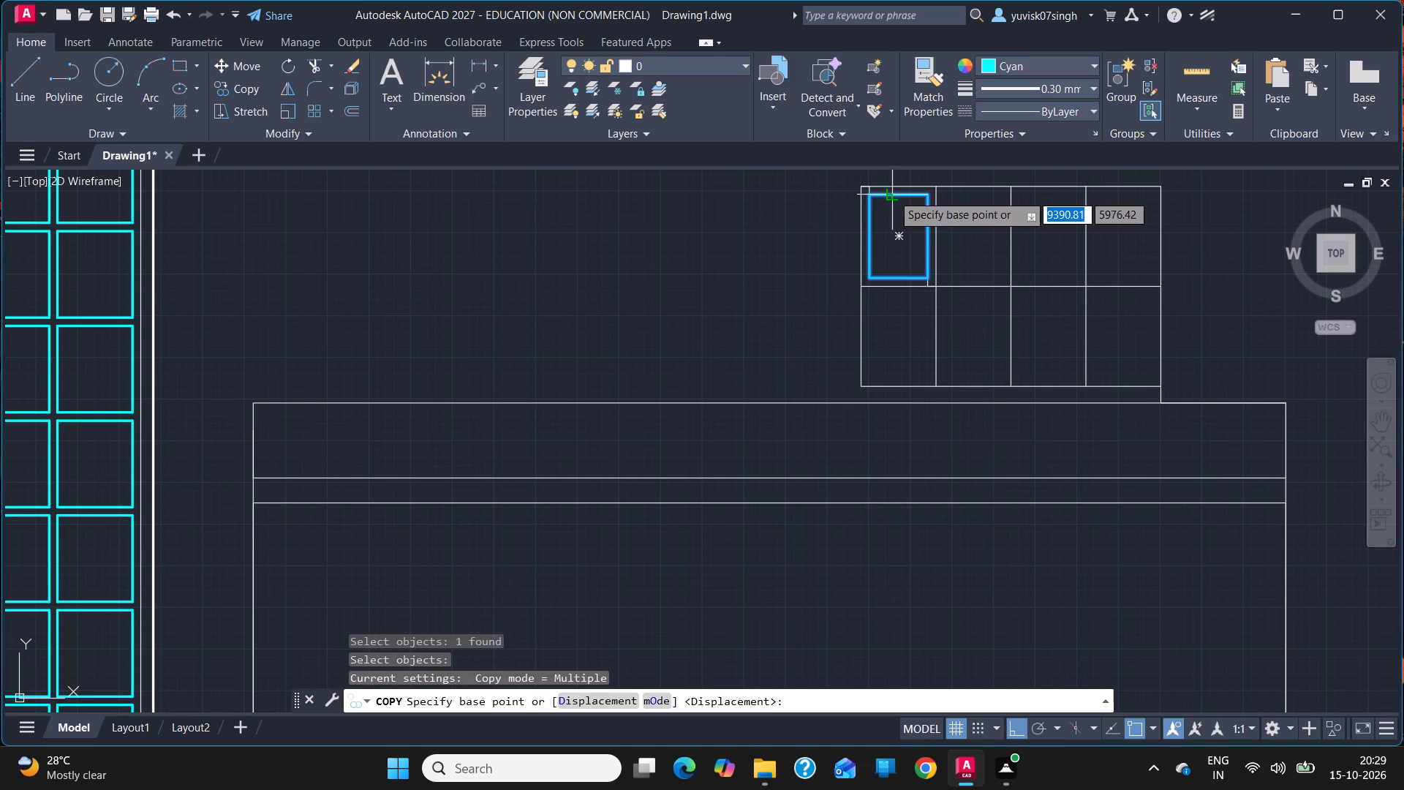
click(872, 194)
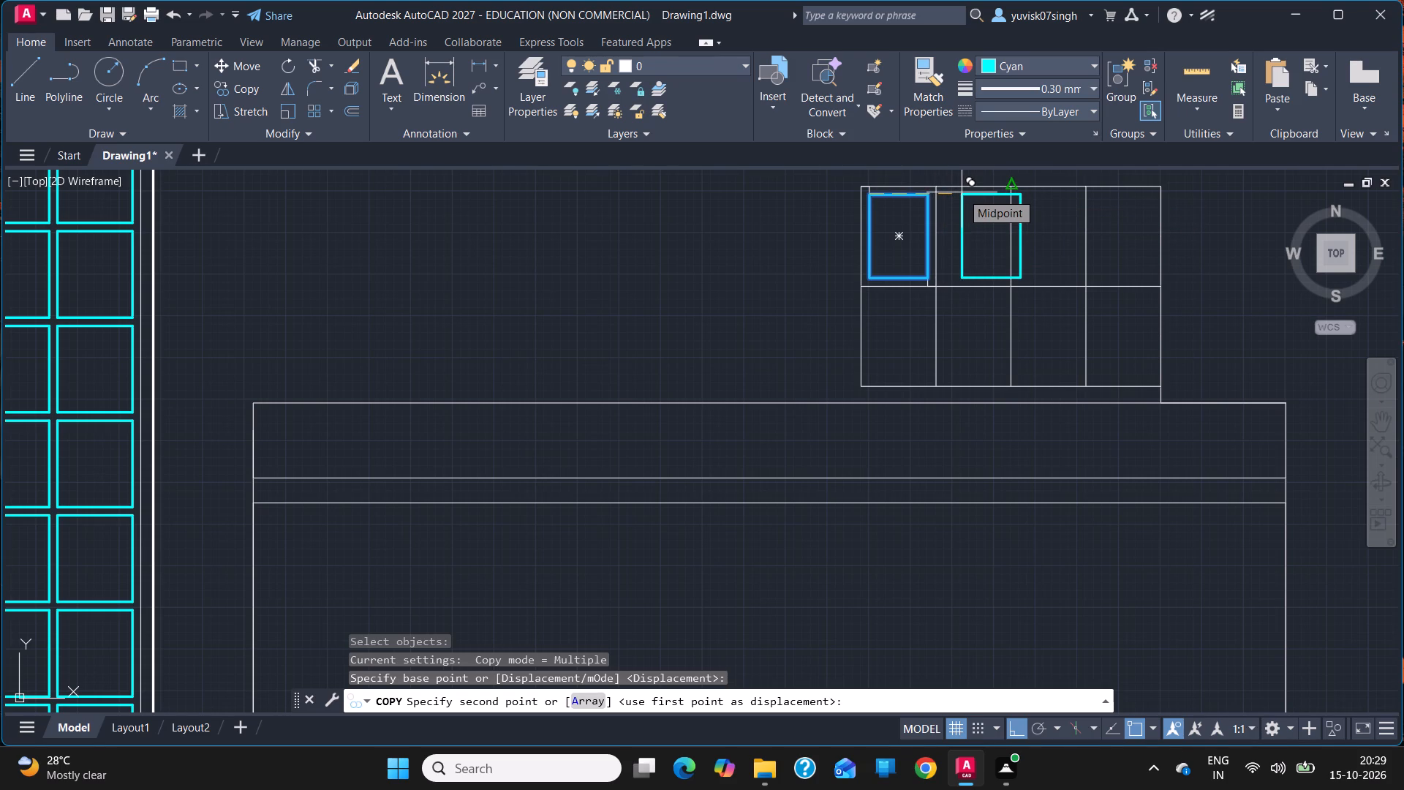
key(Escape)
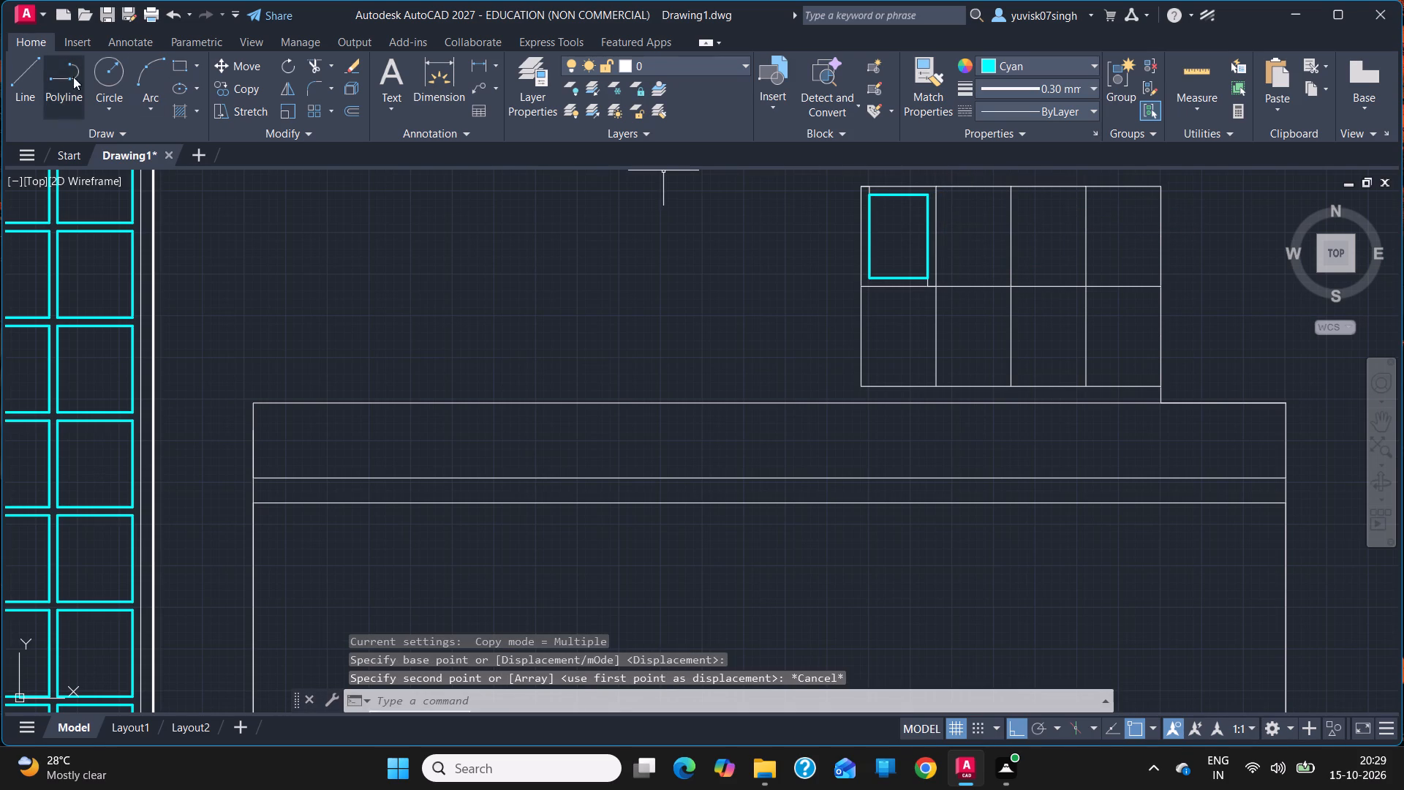
Draw an offset guide from the top-left corner of the upper row's second cell with line segments 50 to the right and 50 down.
click(35, 71)
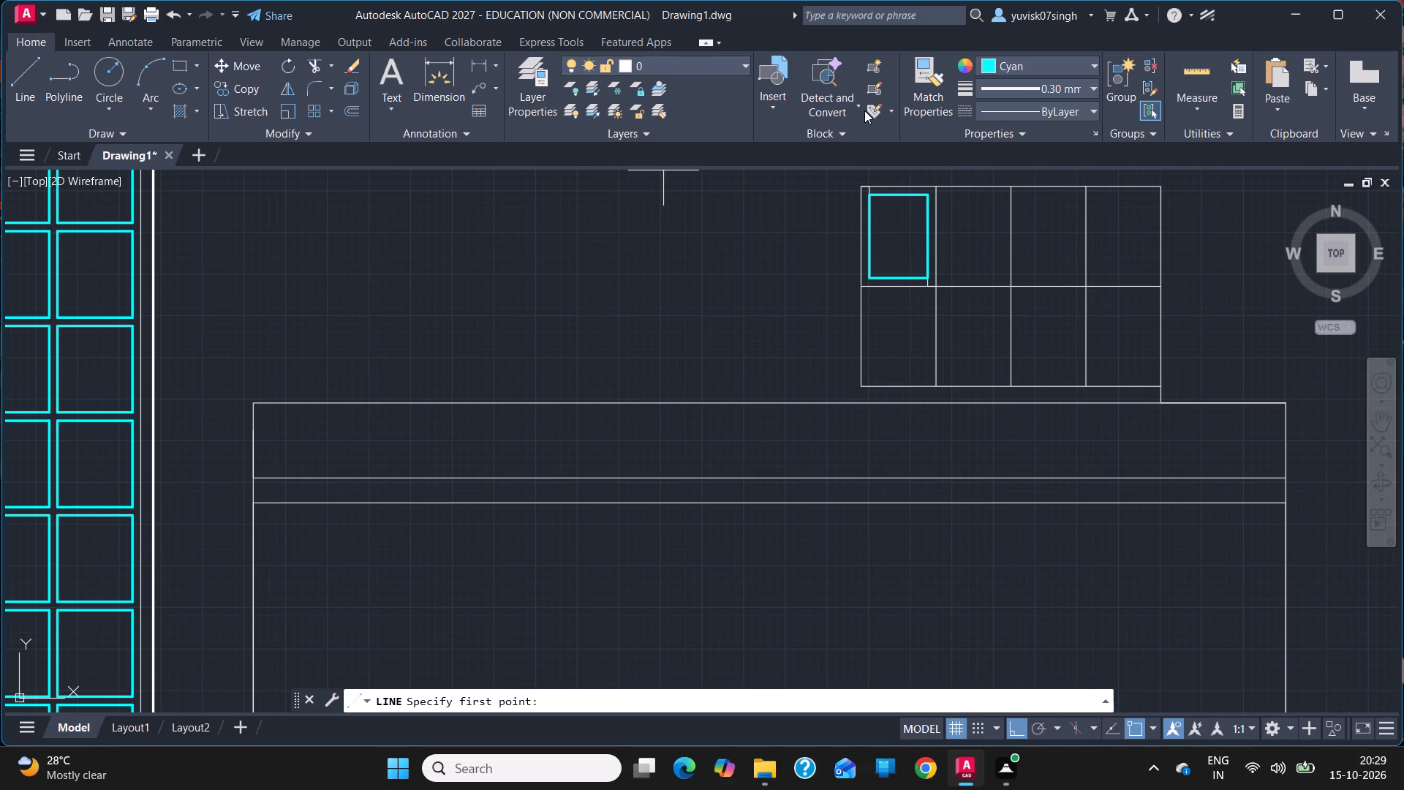
click(934, 187)
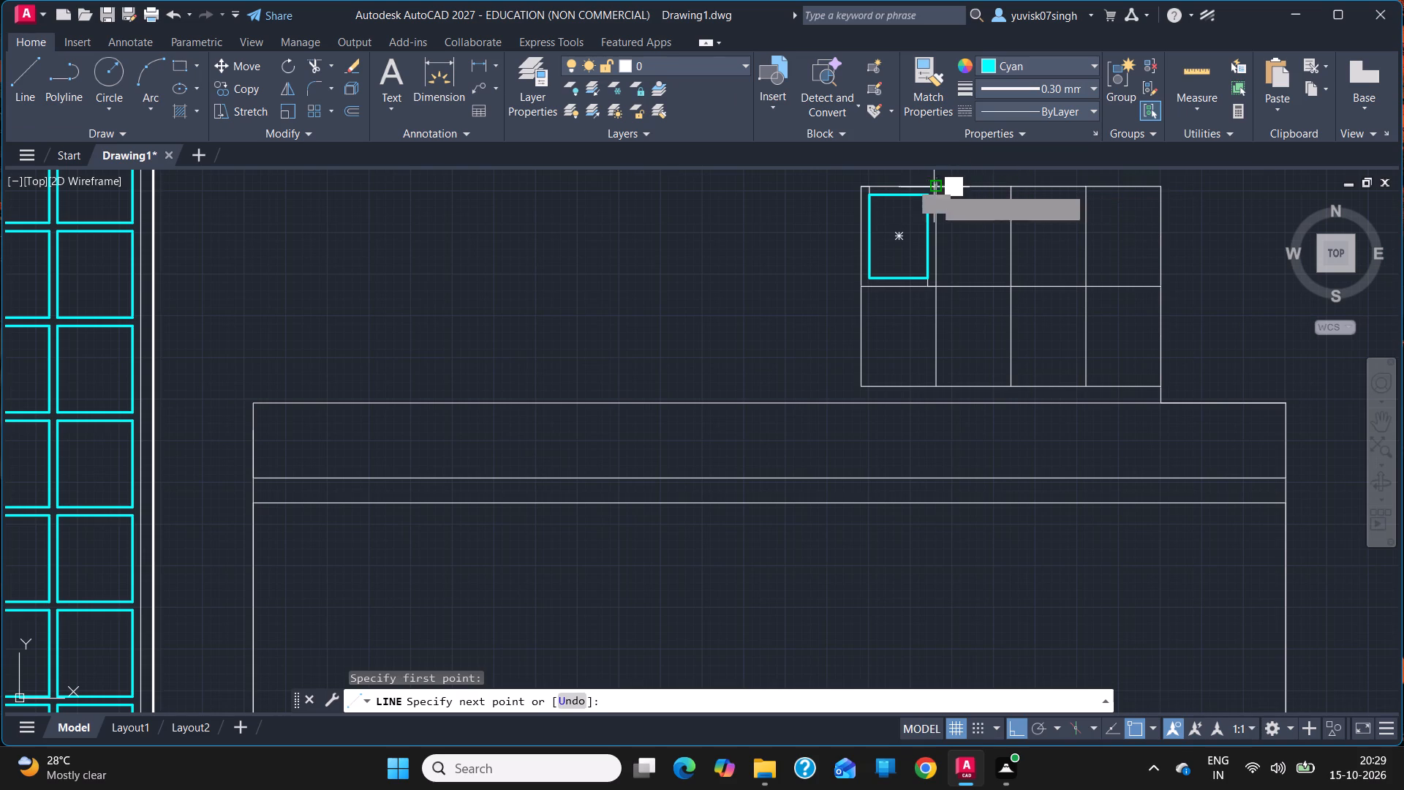
text(50)
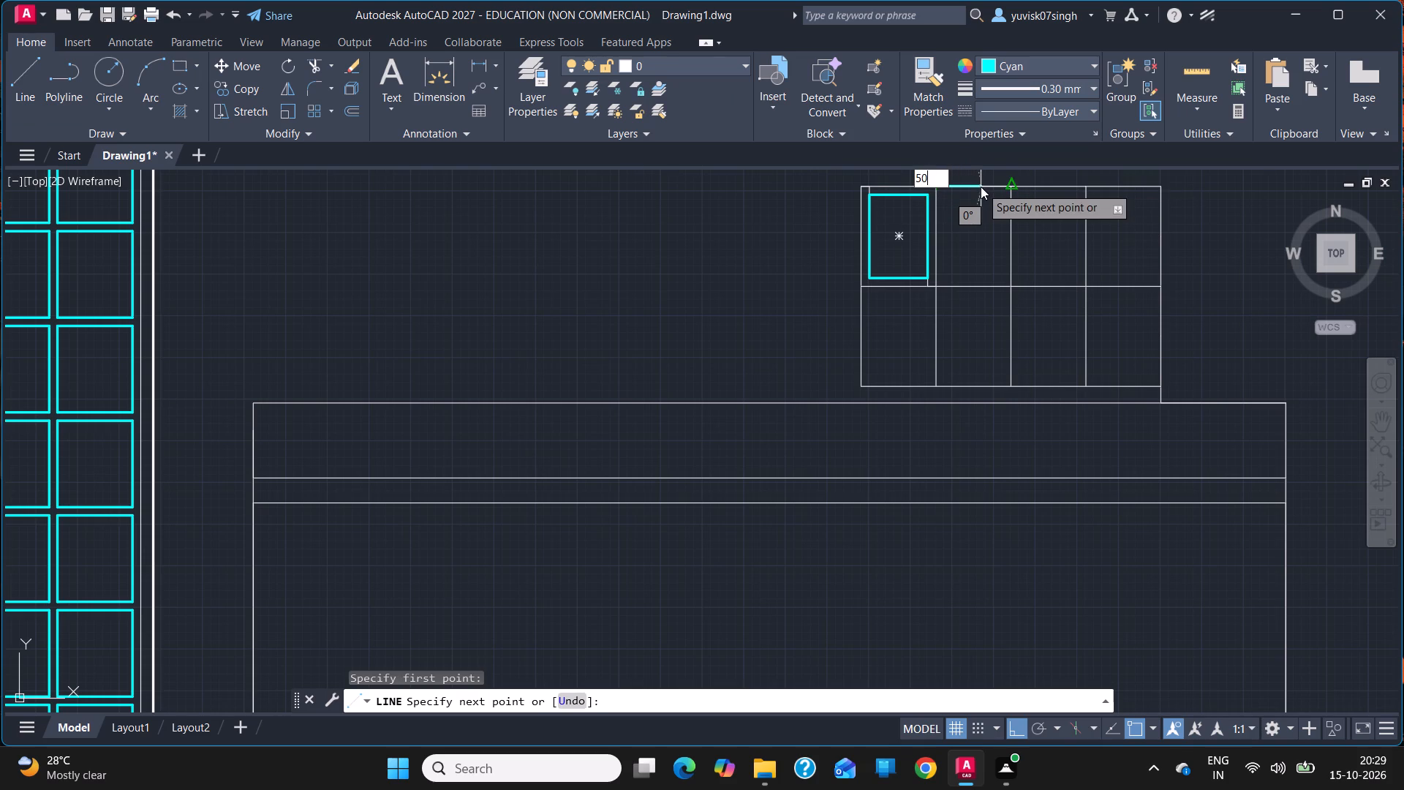
key(Return)
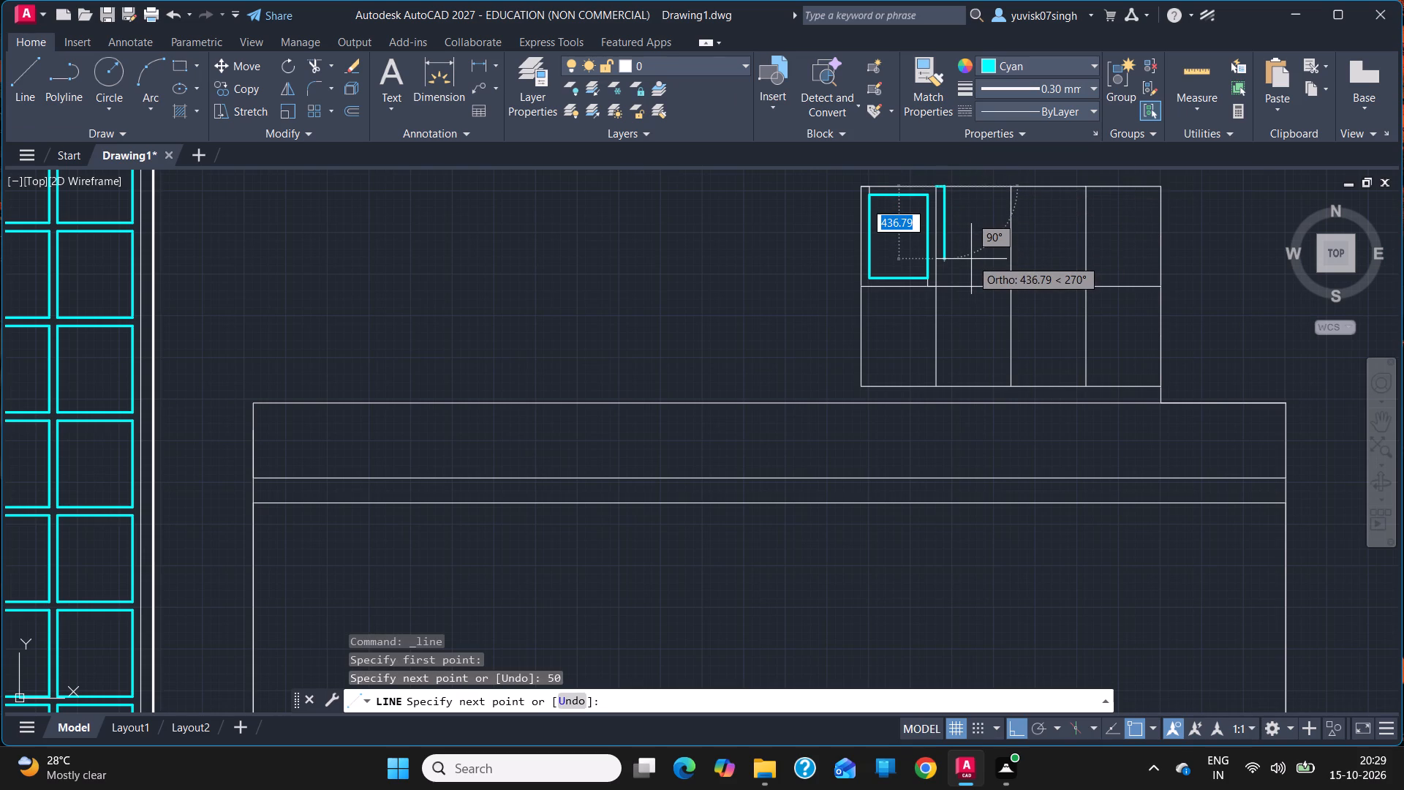
text(50)
key(Return)
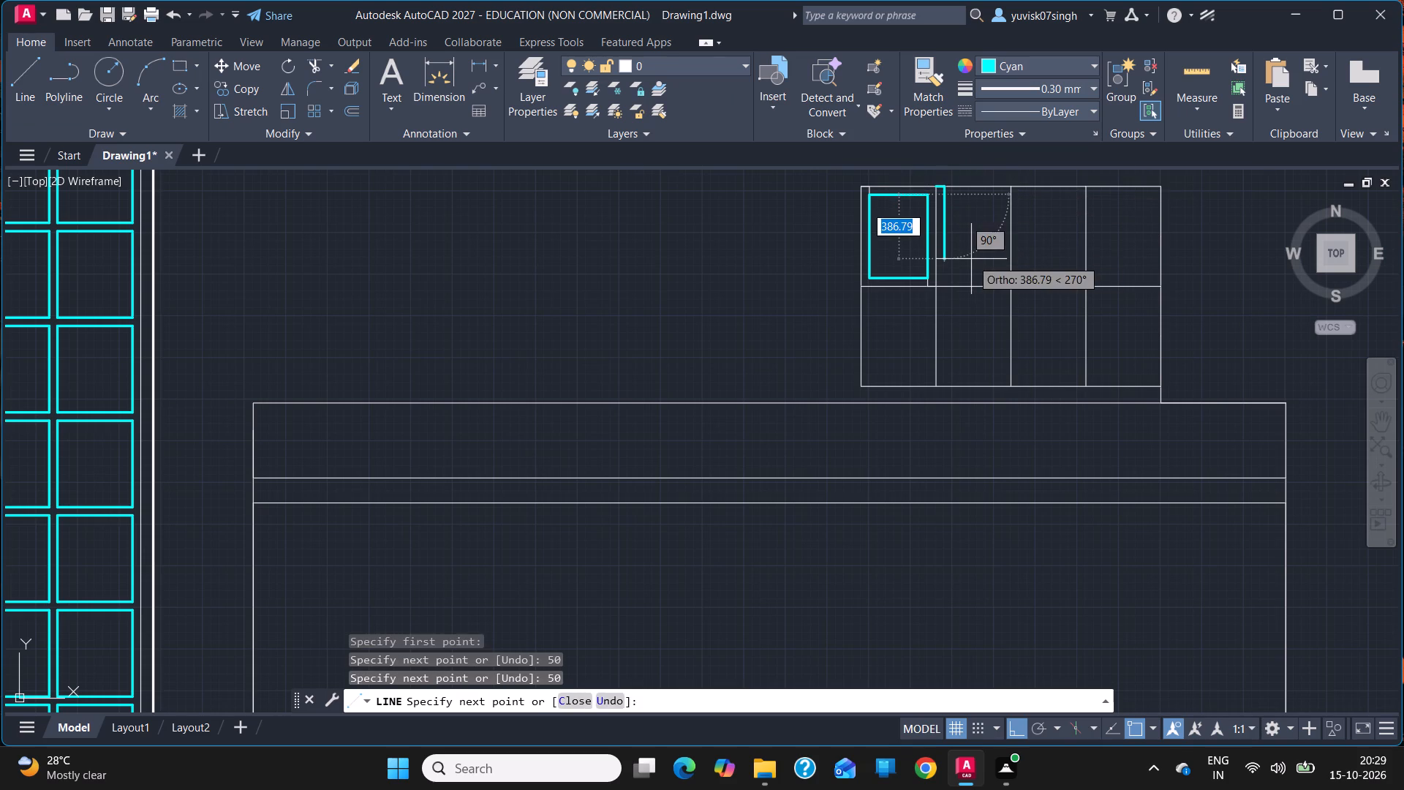
key(Escape)
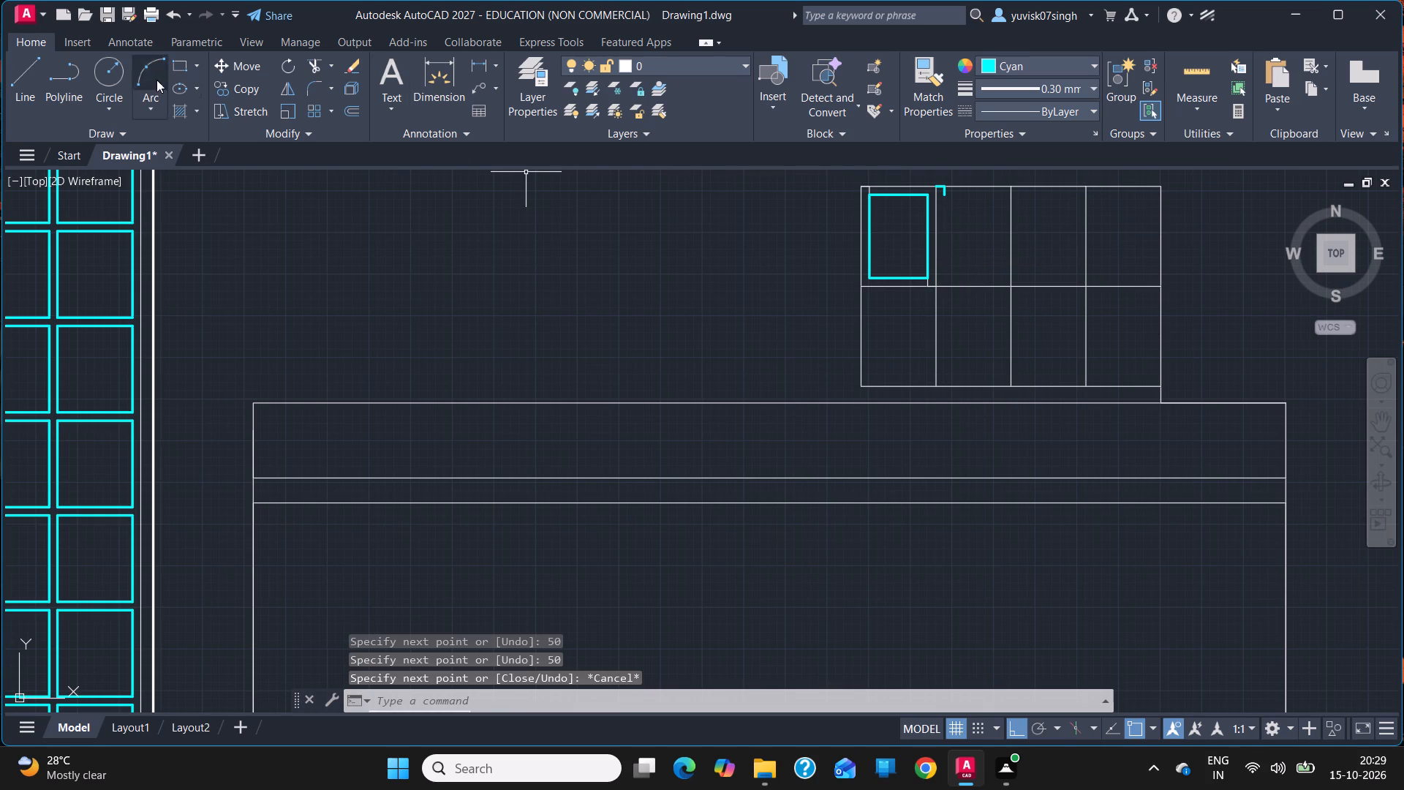
Draw an offset guide from the top-left corner of the upper row's third cell with line segments 50 to the right and 50 down.
click(34, 69)
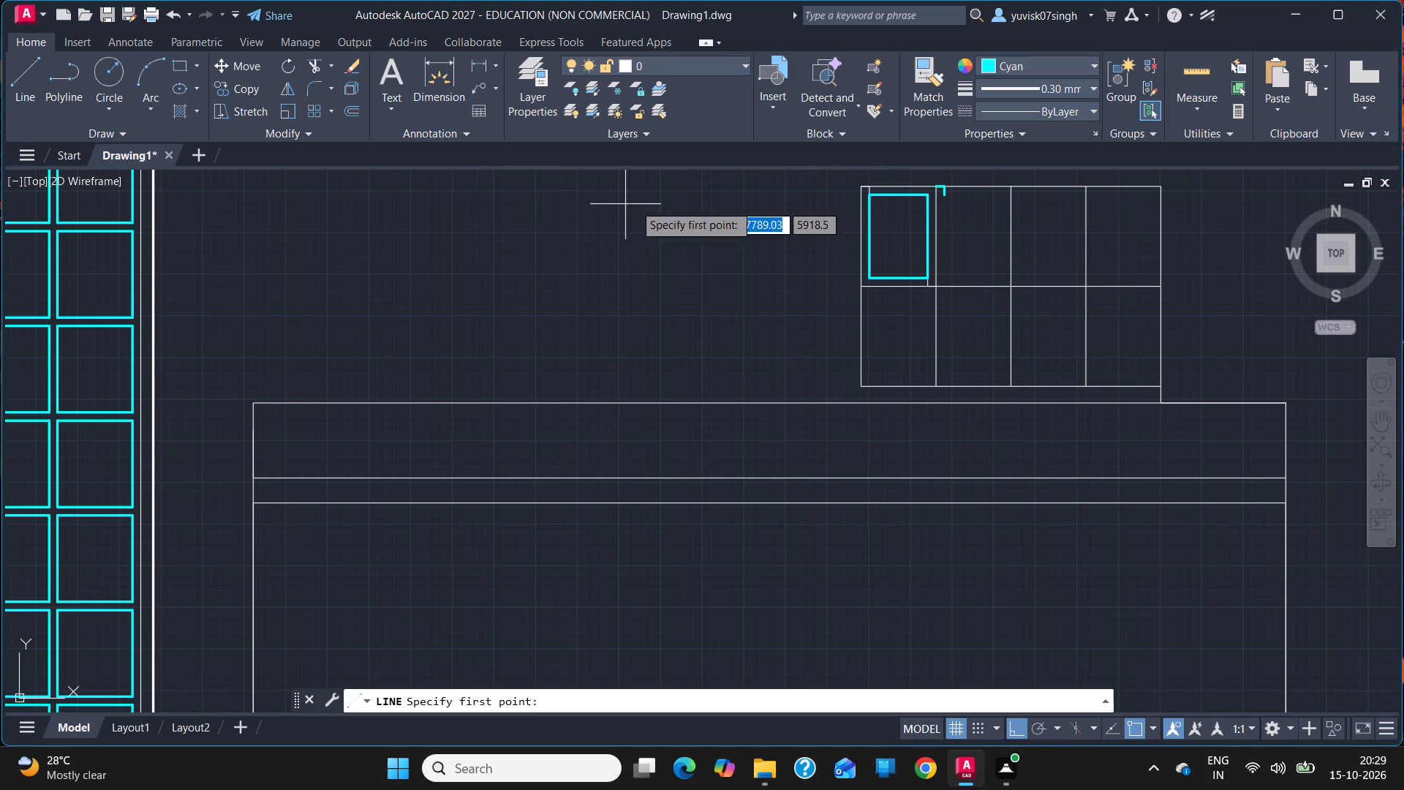
click(1012, 185)
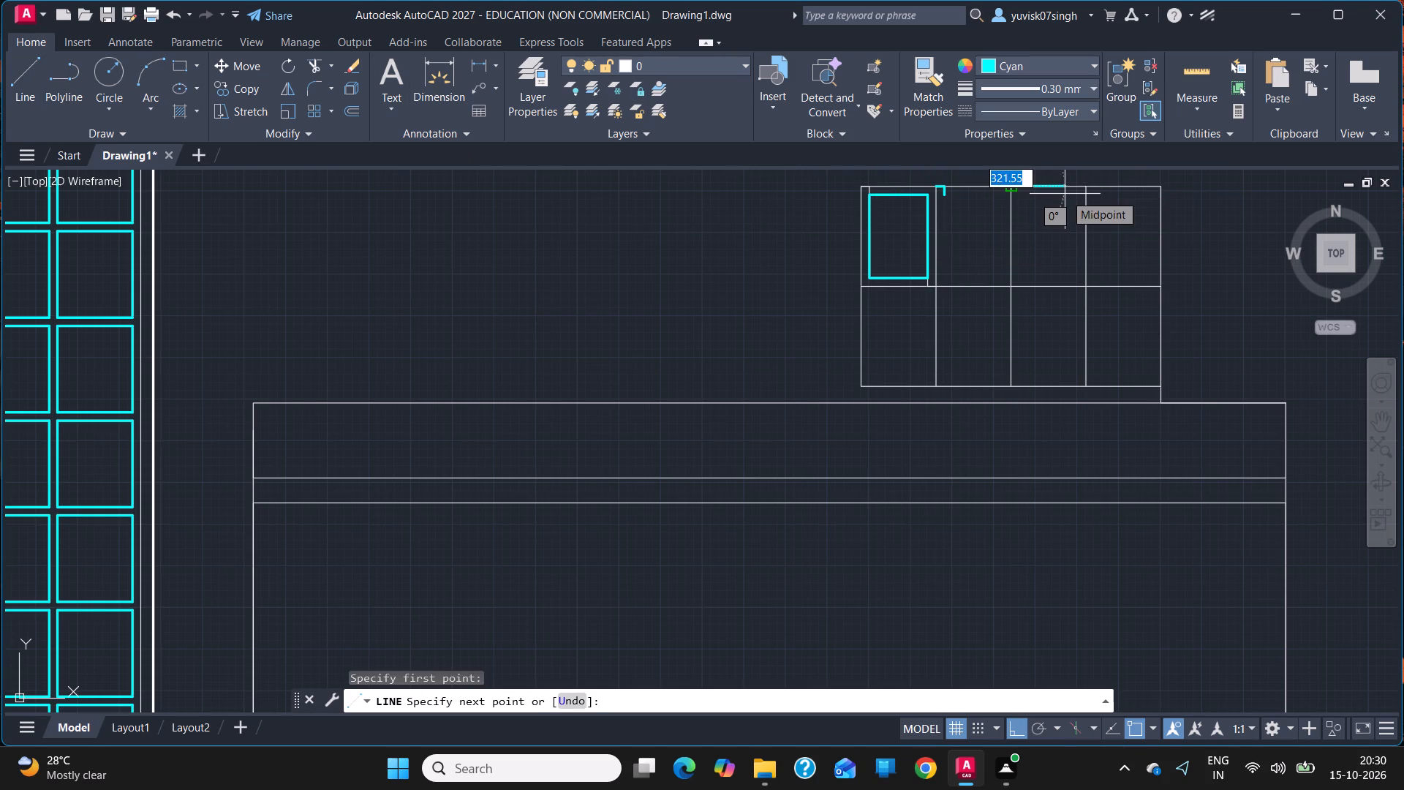
text(50)
key(Return)
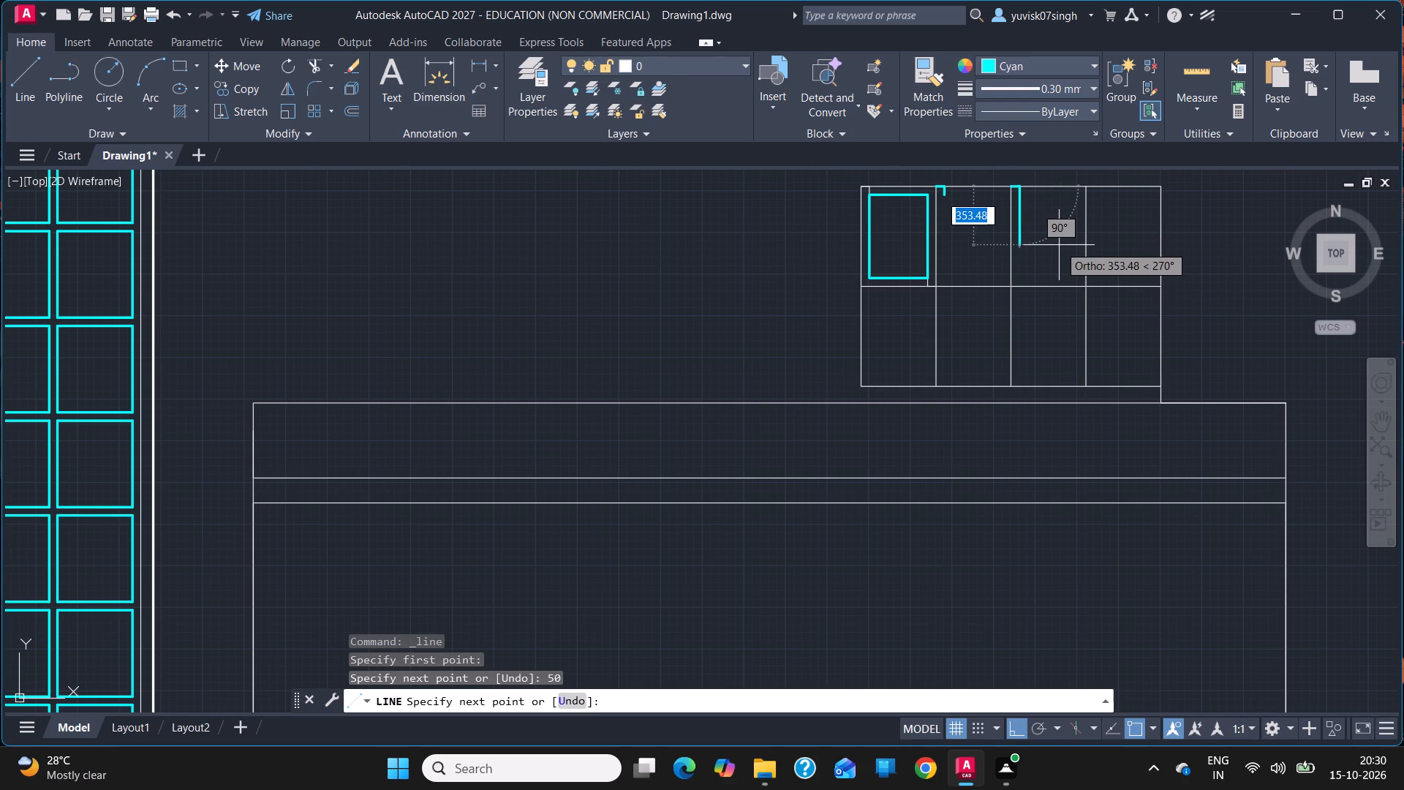
text(50)
key(Return)
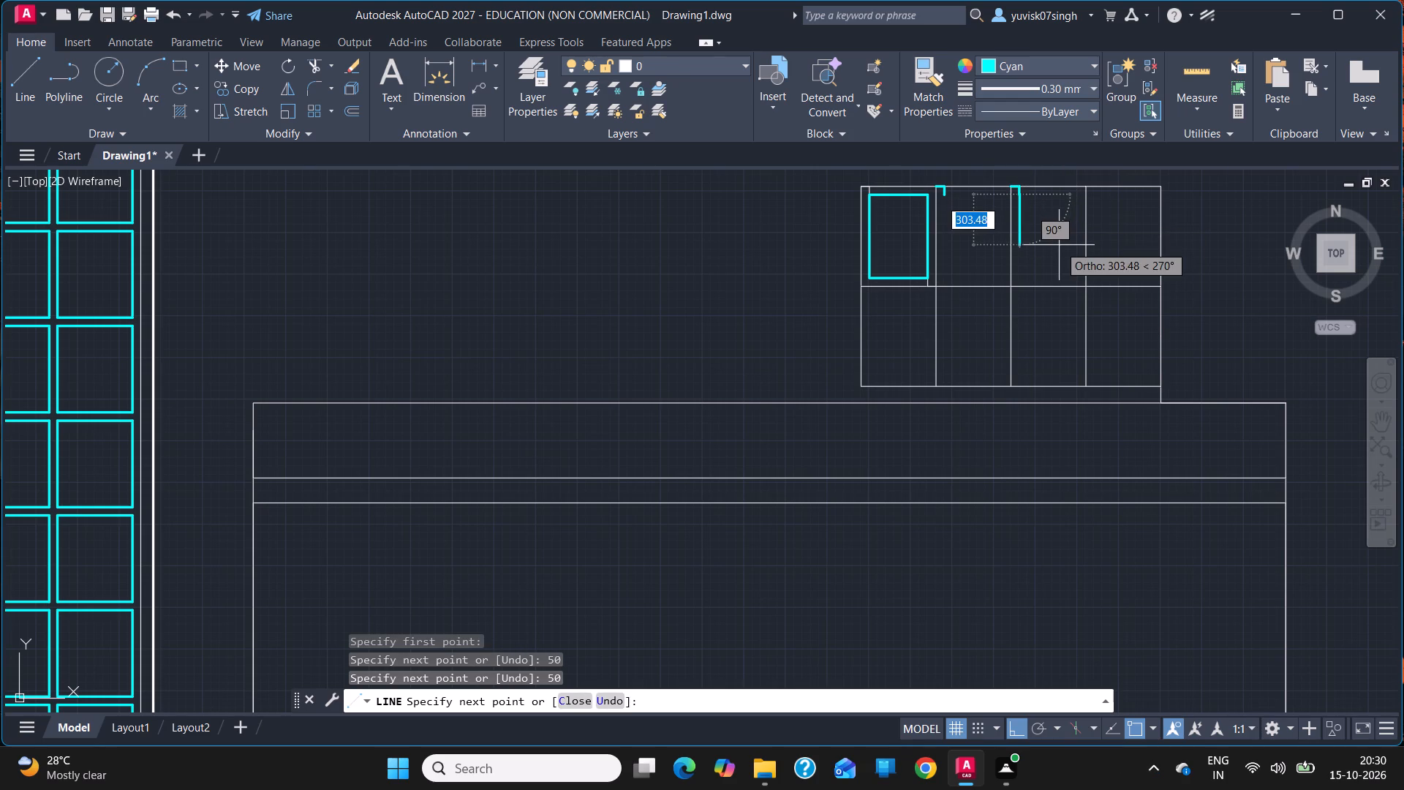
key(Escape)
Draw an offset guide from the top-left corner of the upper row's fourth cell with line segments 50 to the right and 50 down.
click(19, 97)
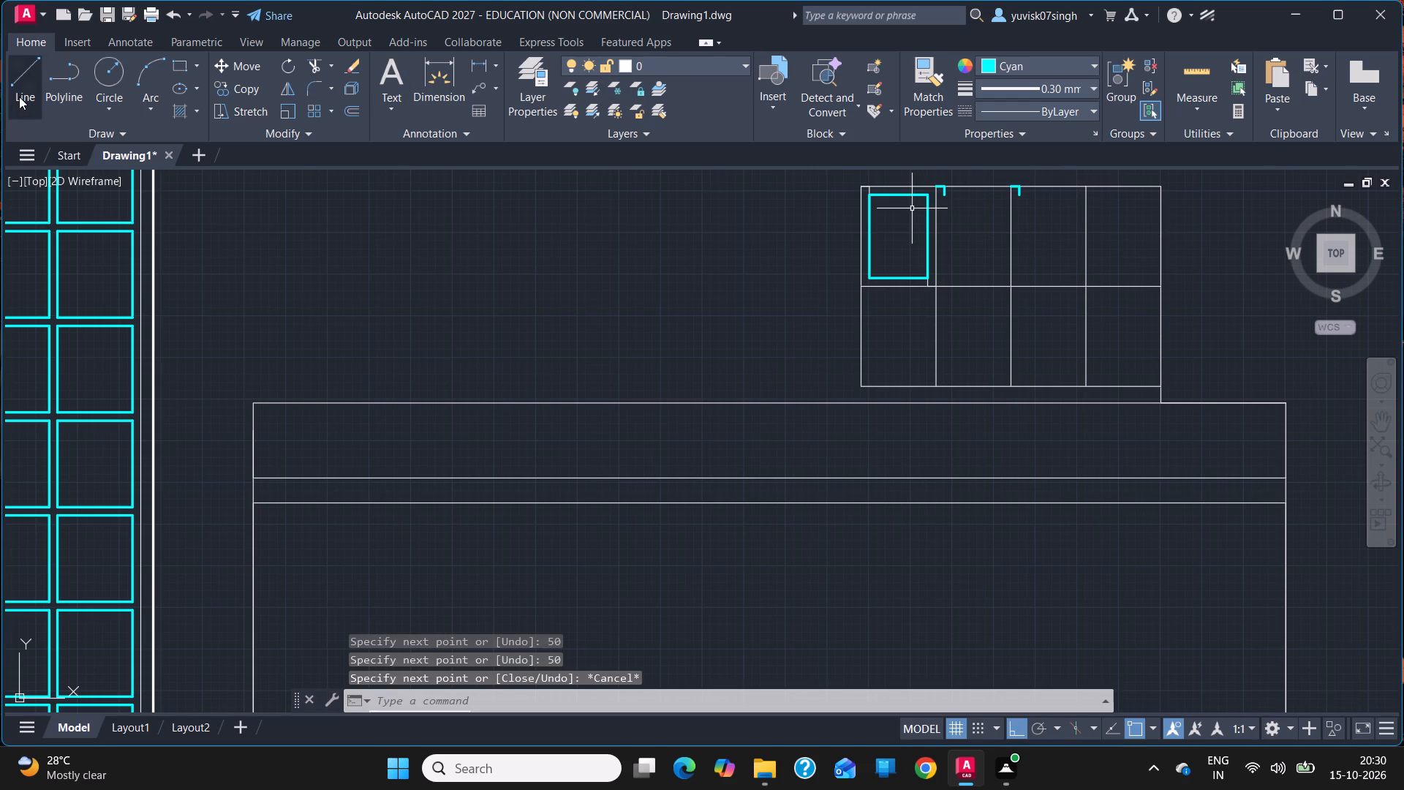
click(1082, 191)
text(50)
key(Return)
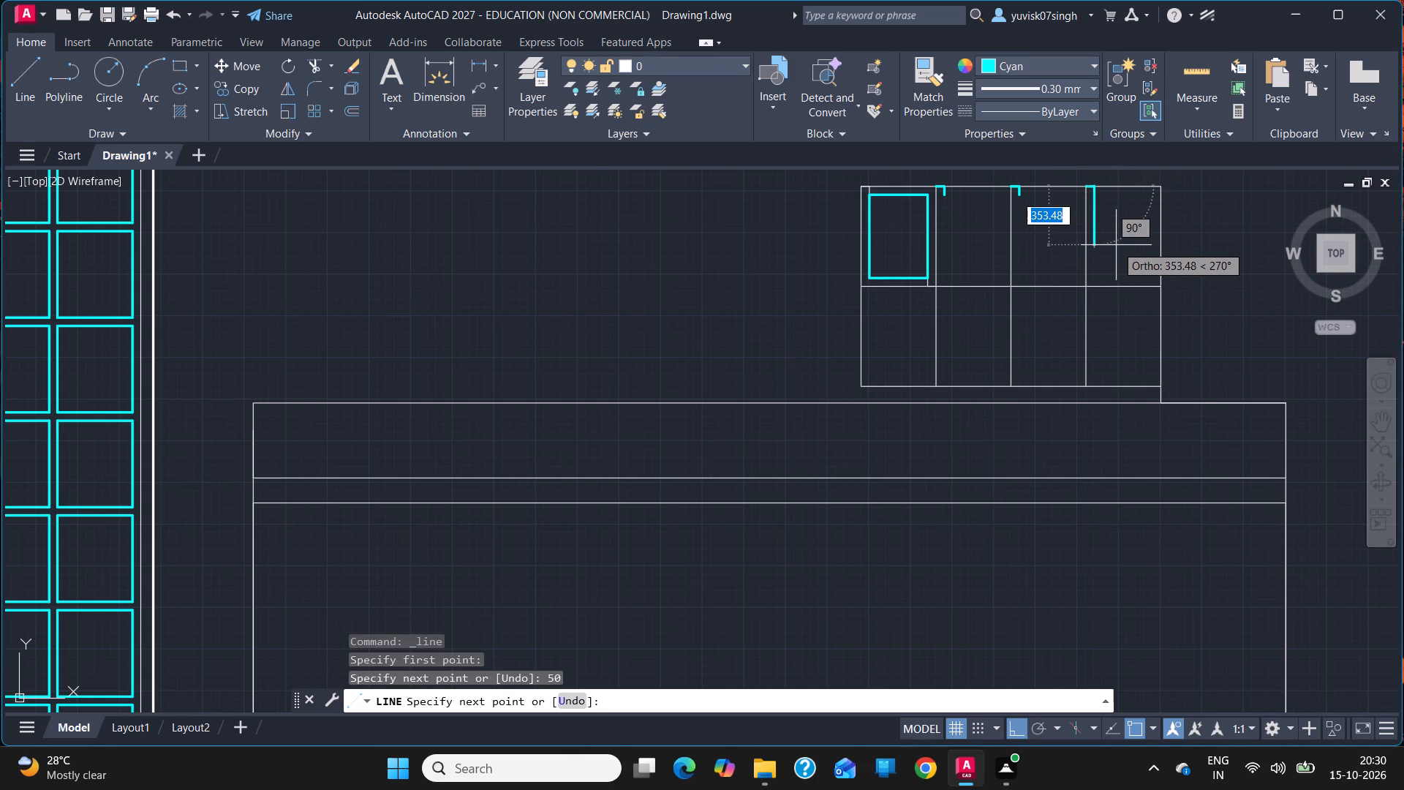
text(50)
key(Return)
key(Escape)
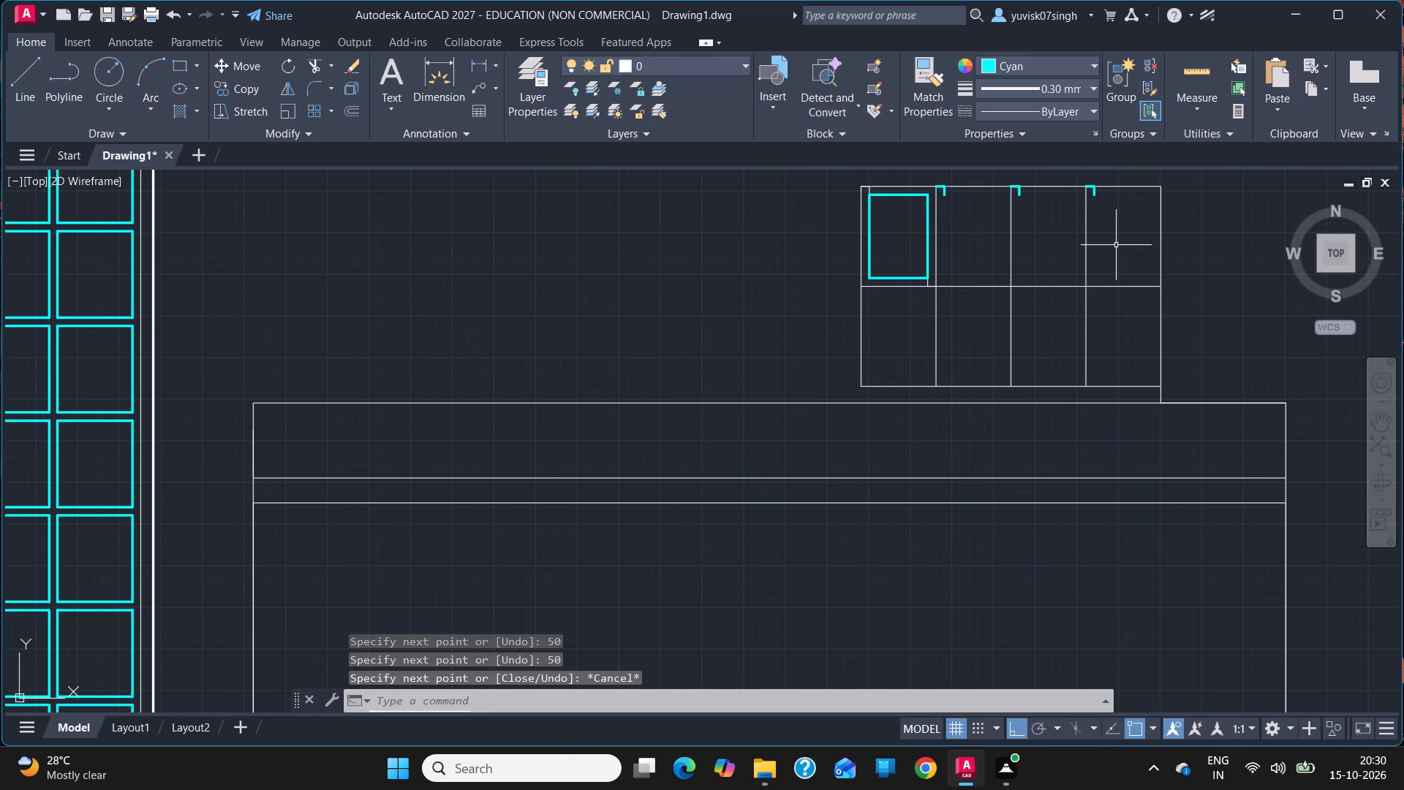
Copy the cyan pane by its top-left corner onto the guide ends in the upper row's second, third and fourth cells.
text(copy)
key(Return)
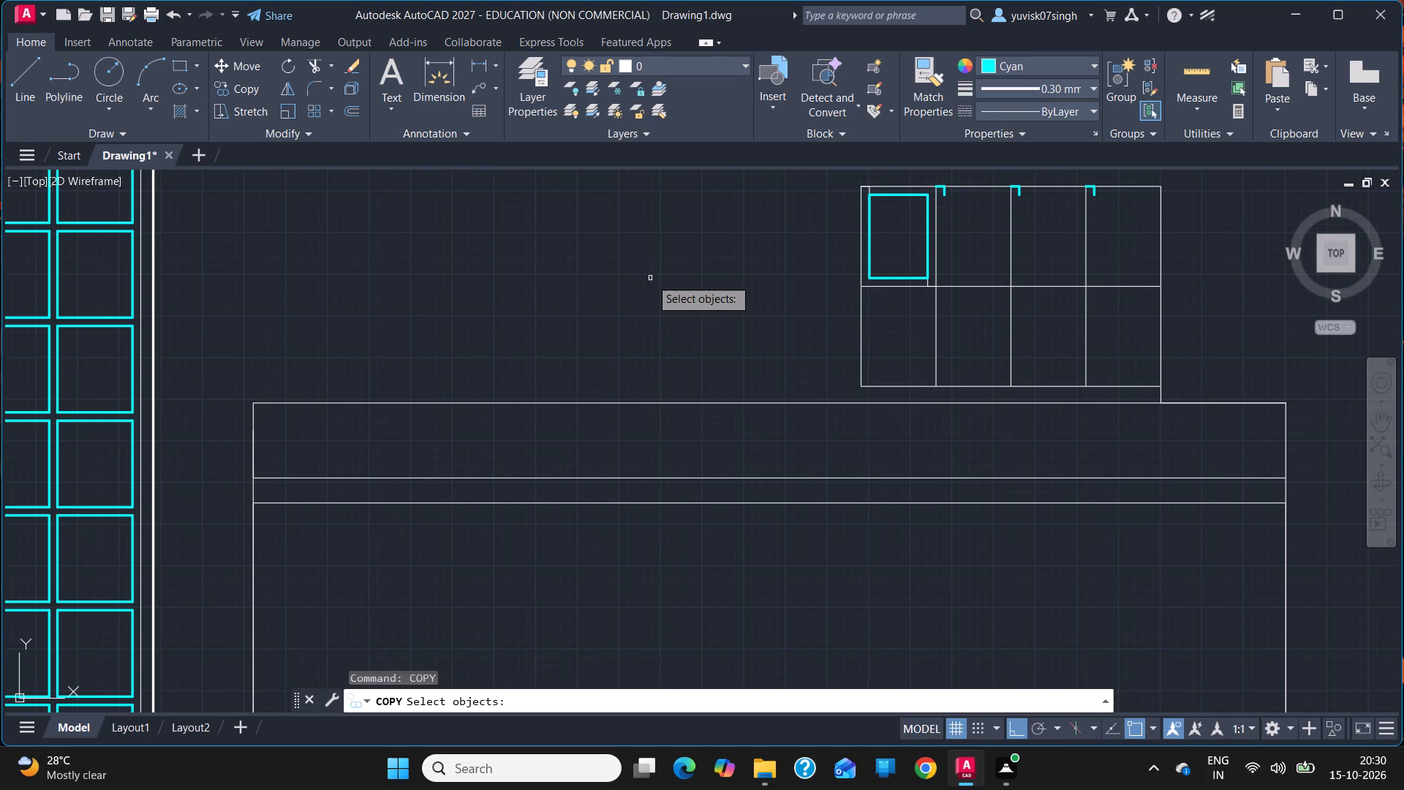
click(917, 196)
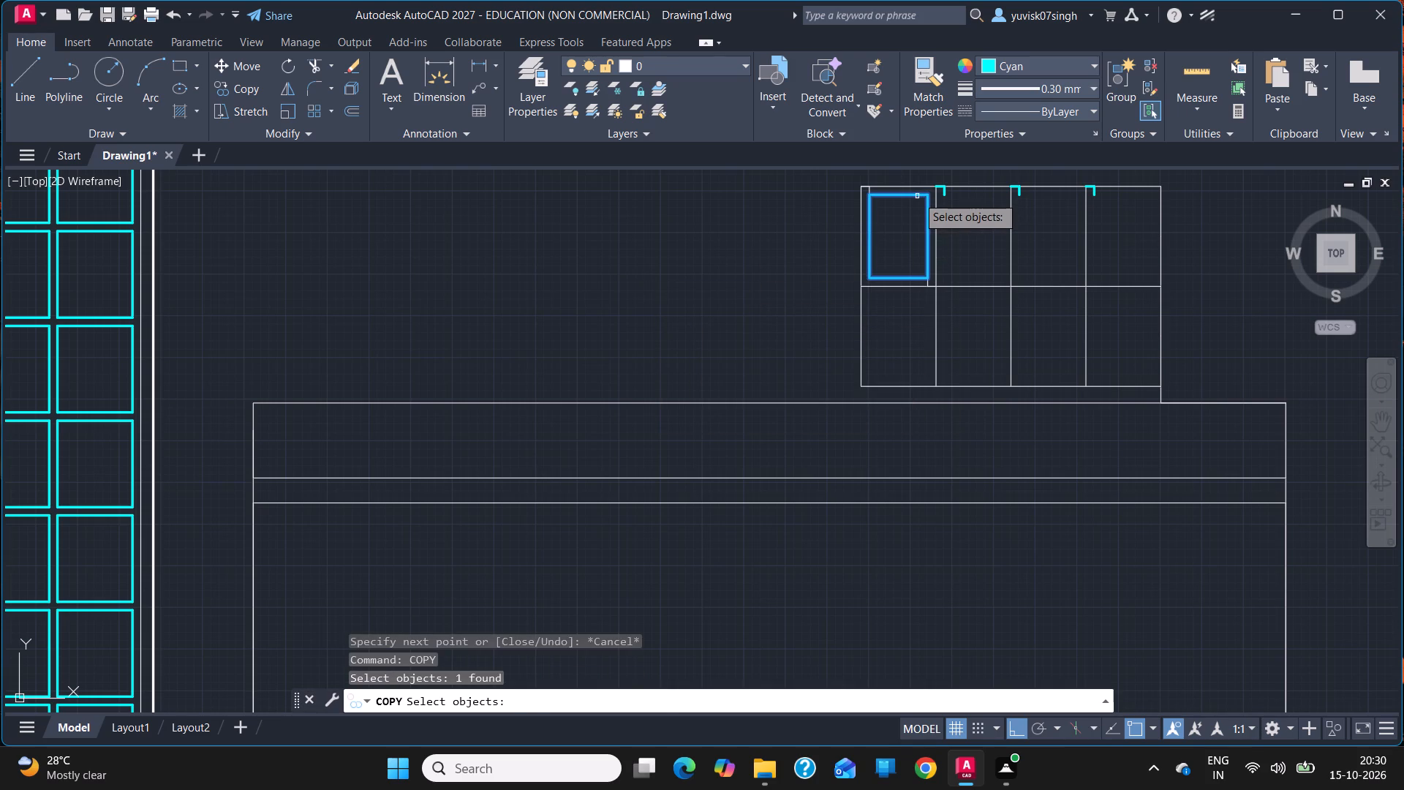
key(Return)
click(868, 195)
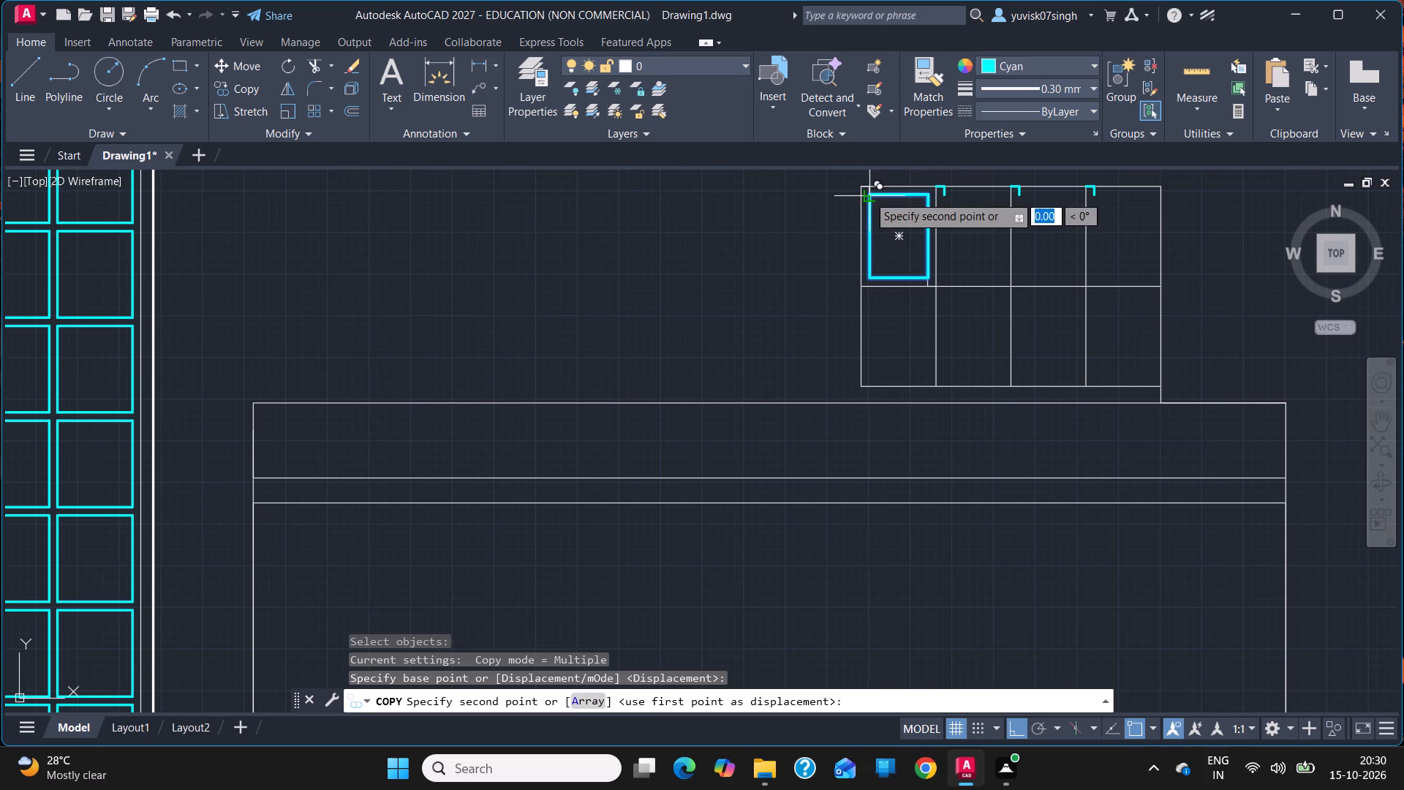
click(946, 197)
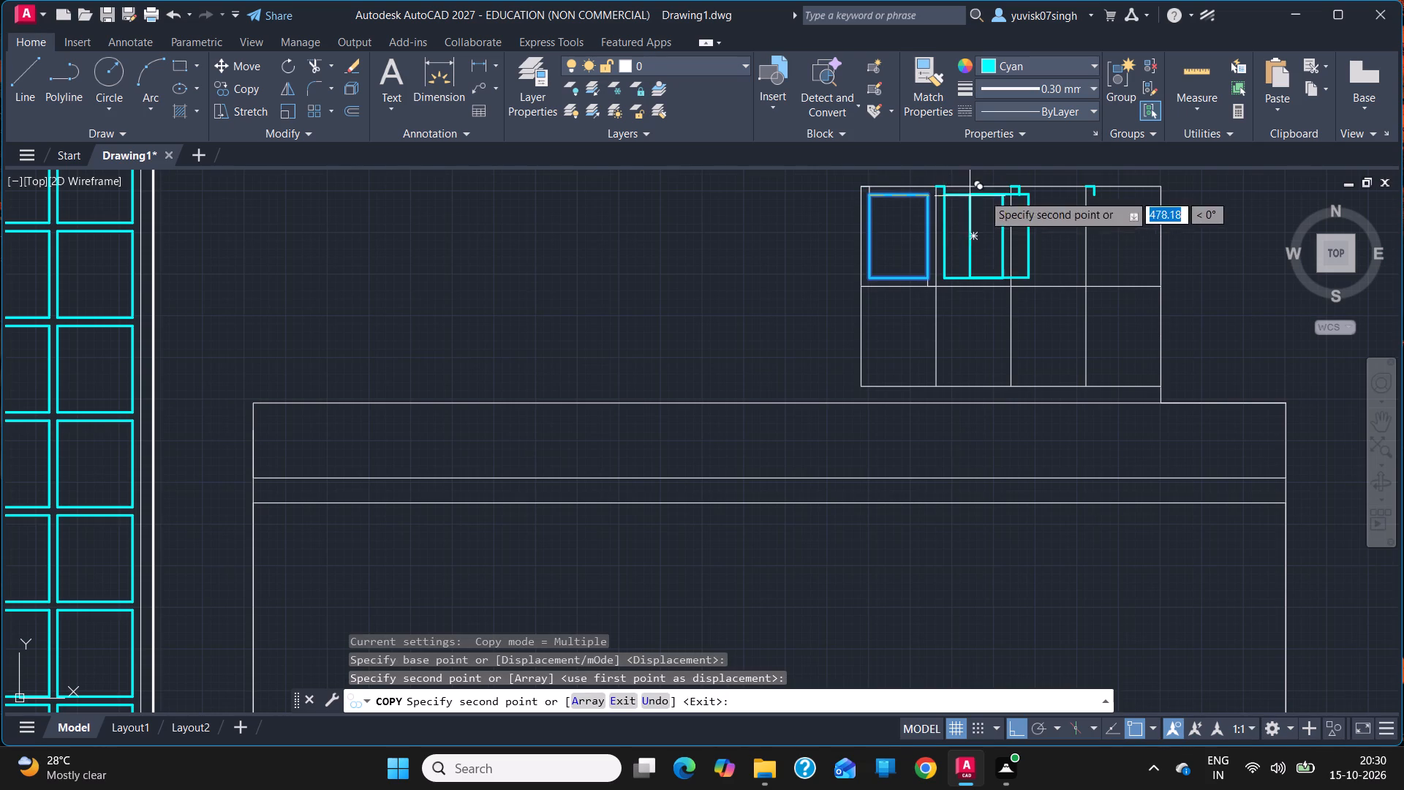
click(1021, 196)
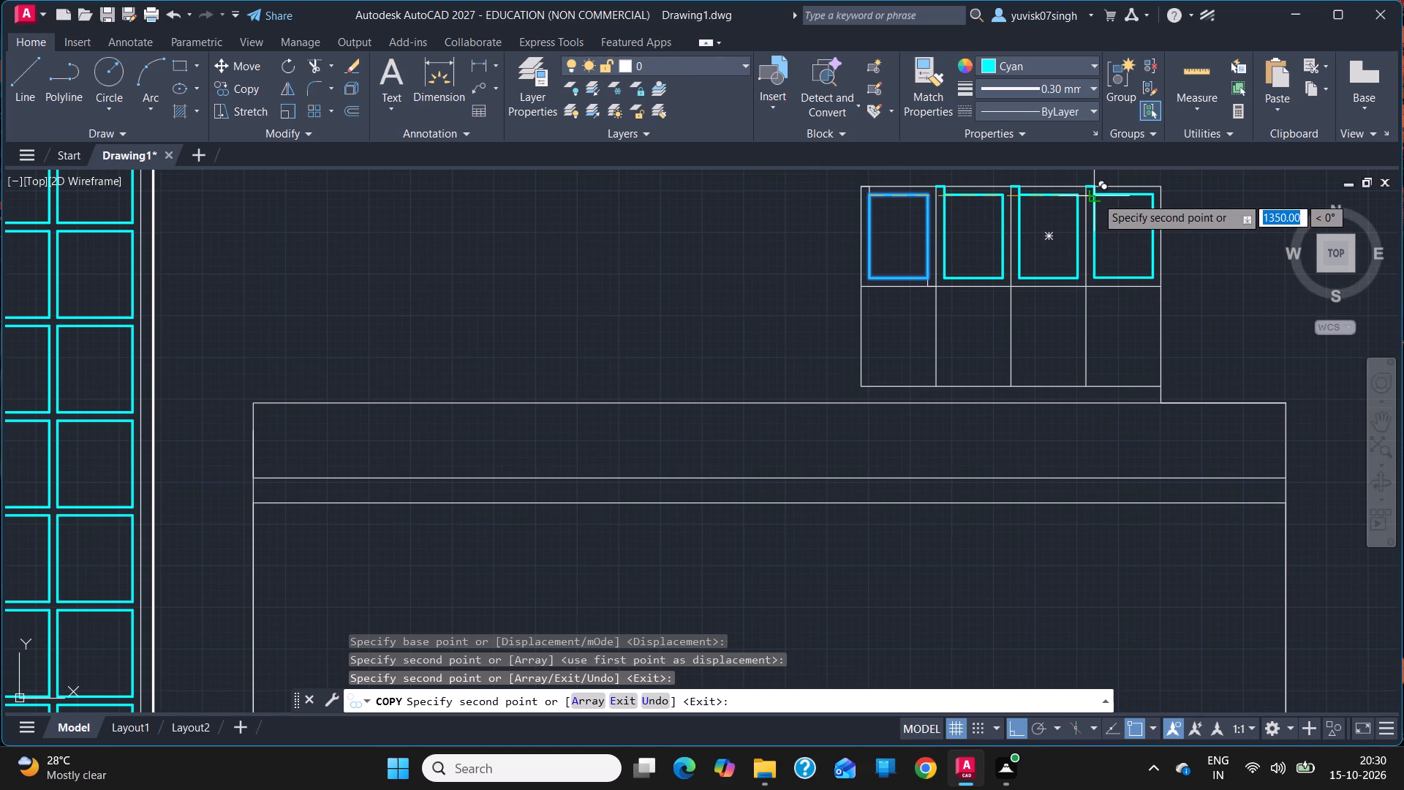
click(1096, 197)
key(Escape)
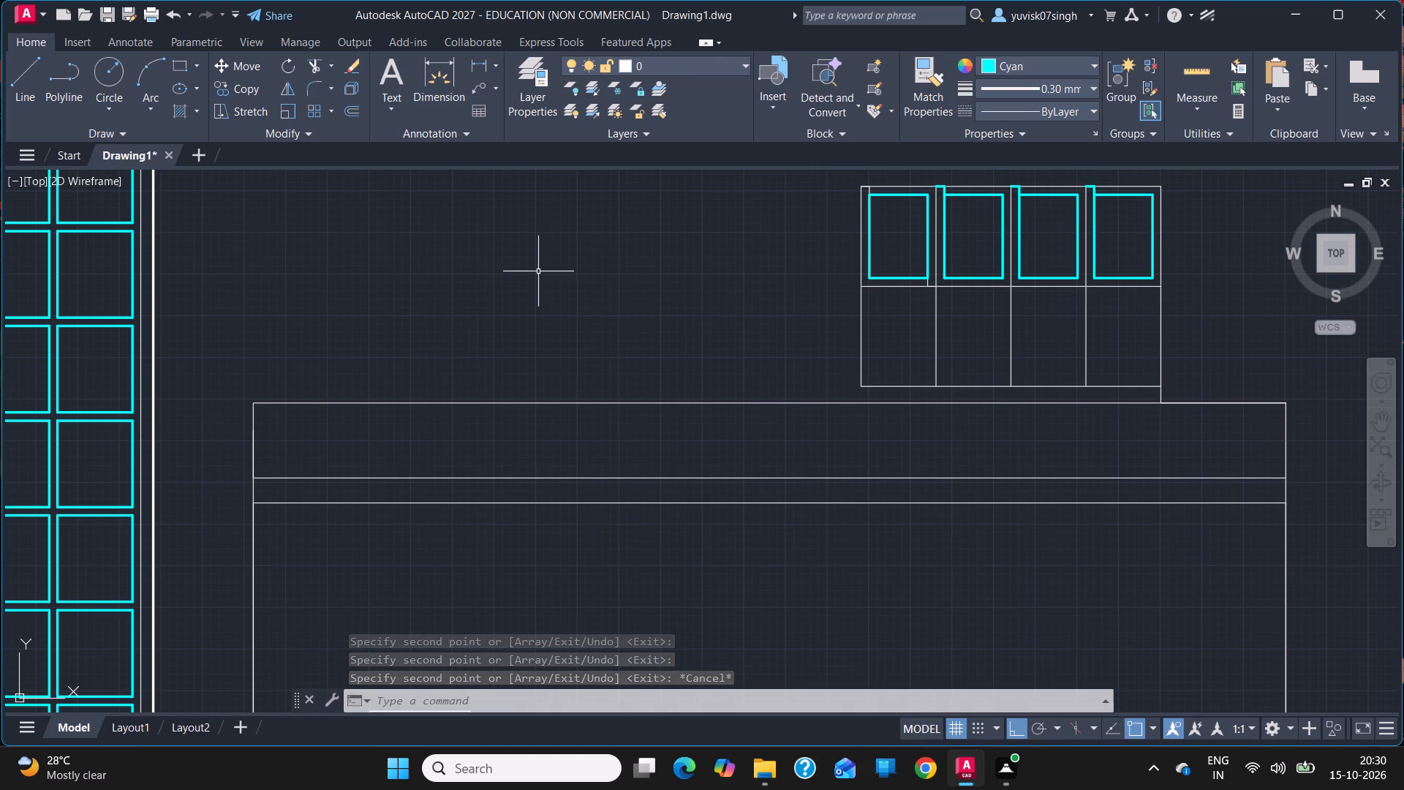
Draw an offset guide from the top-left corner of the lower row's first cell with line segments 50 to the right and 50 down.
click(16, 83)
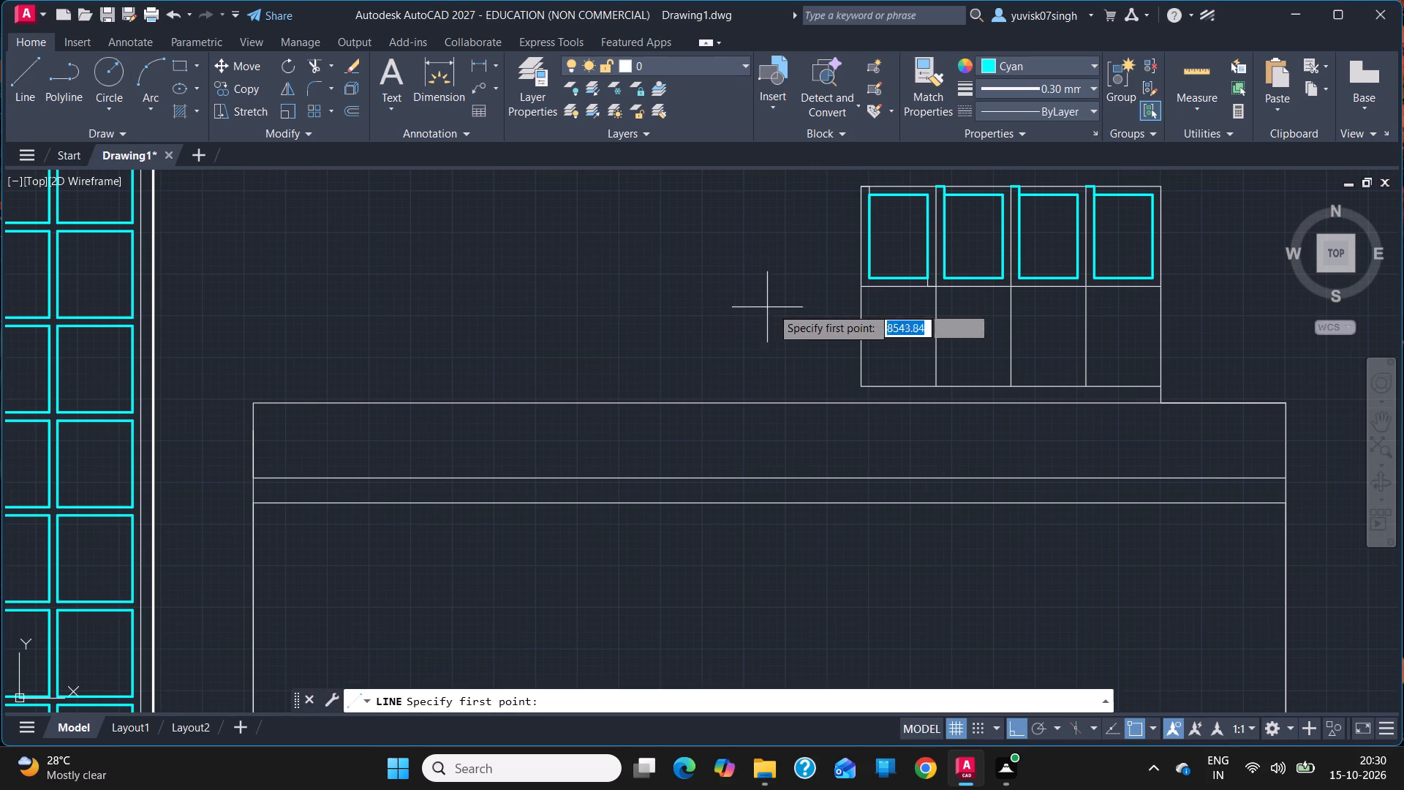
drag(857, 287, 906, 287)
text(59)
key(BackSpace)
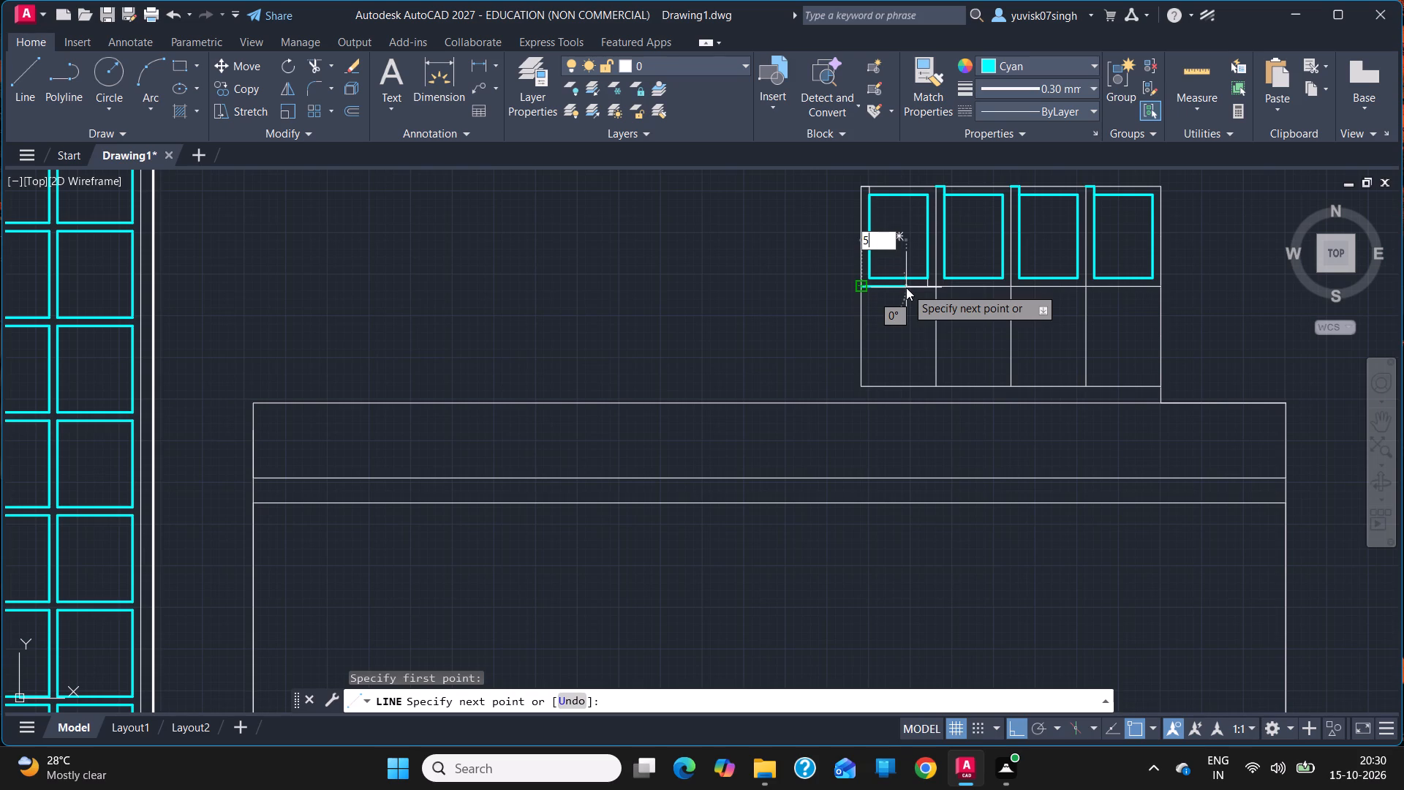
key(0)
key(Return)
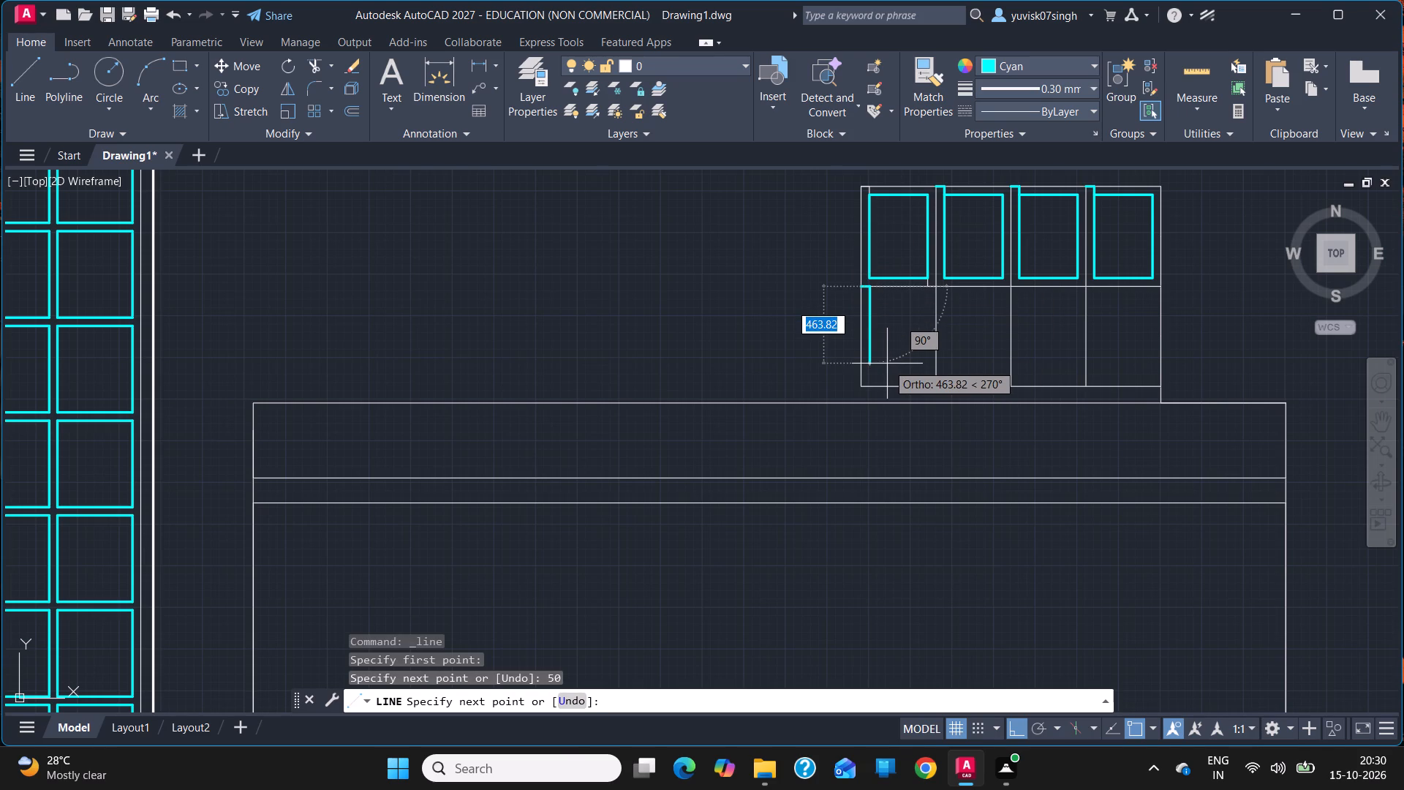
text(50)
key(Return)
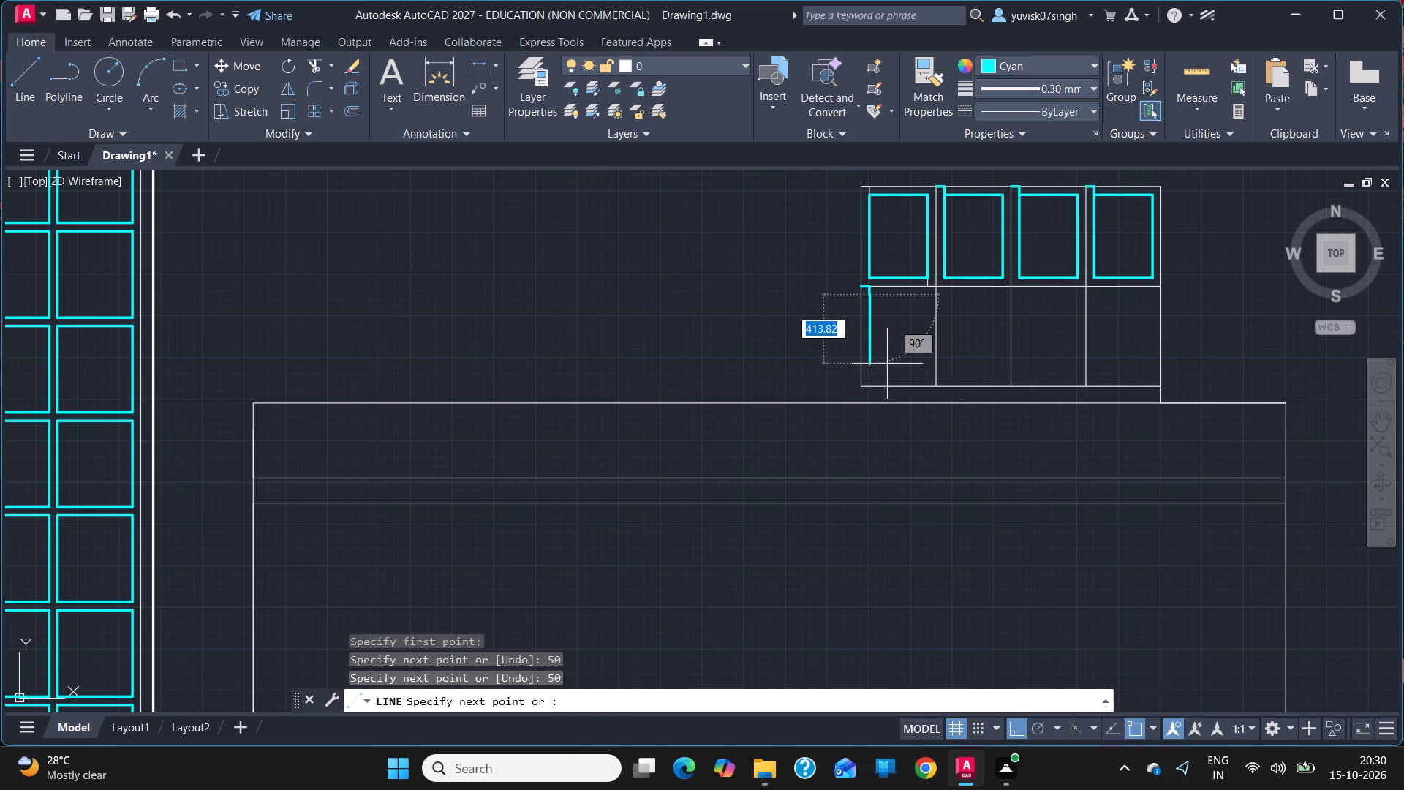
key(Escape)
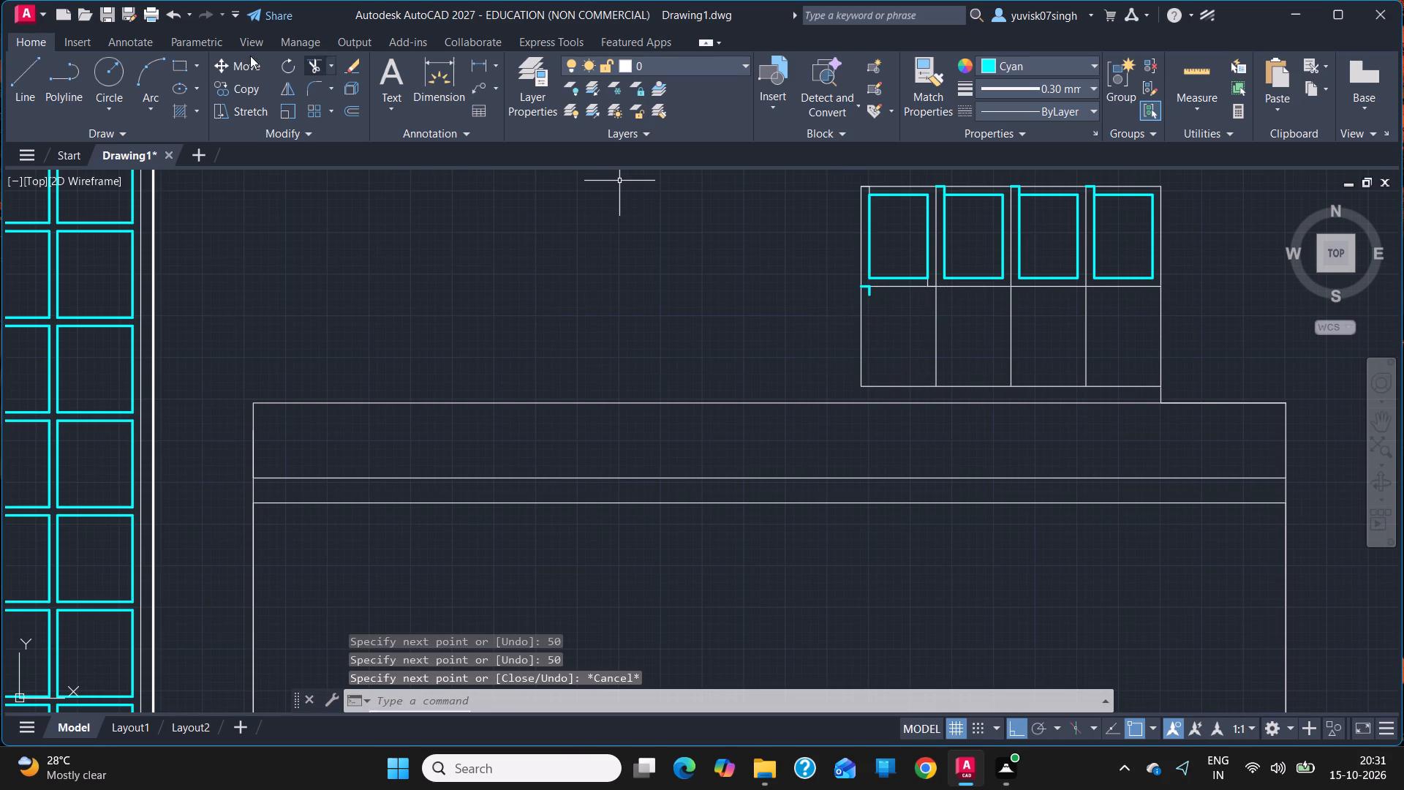
Draw an offset guide from the top-left corner of the lower row's second cell with line segments 50 to the right and 50 down.
click(38, 86)
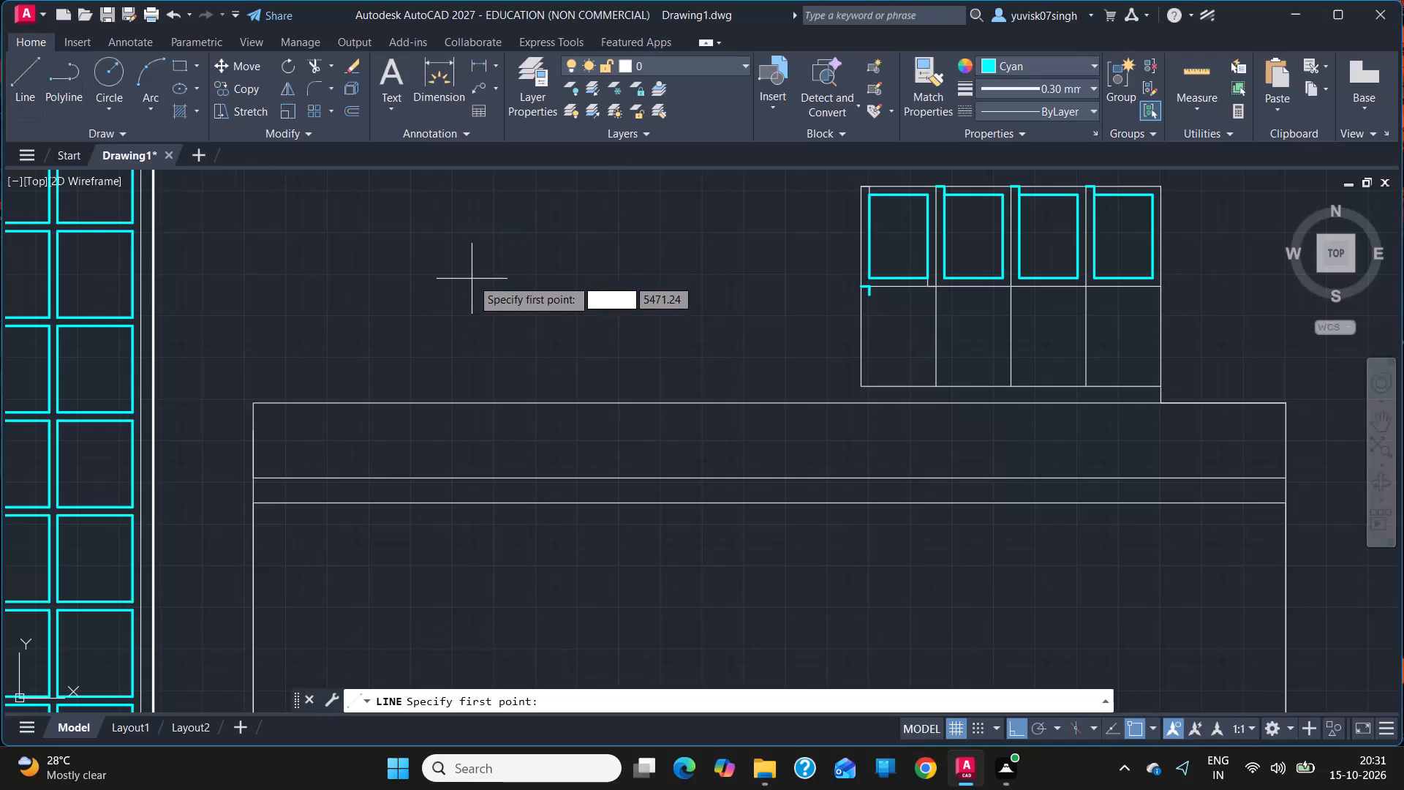
drag(941, 289, 998, 296)
text(50)
key(Return)
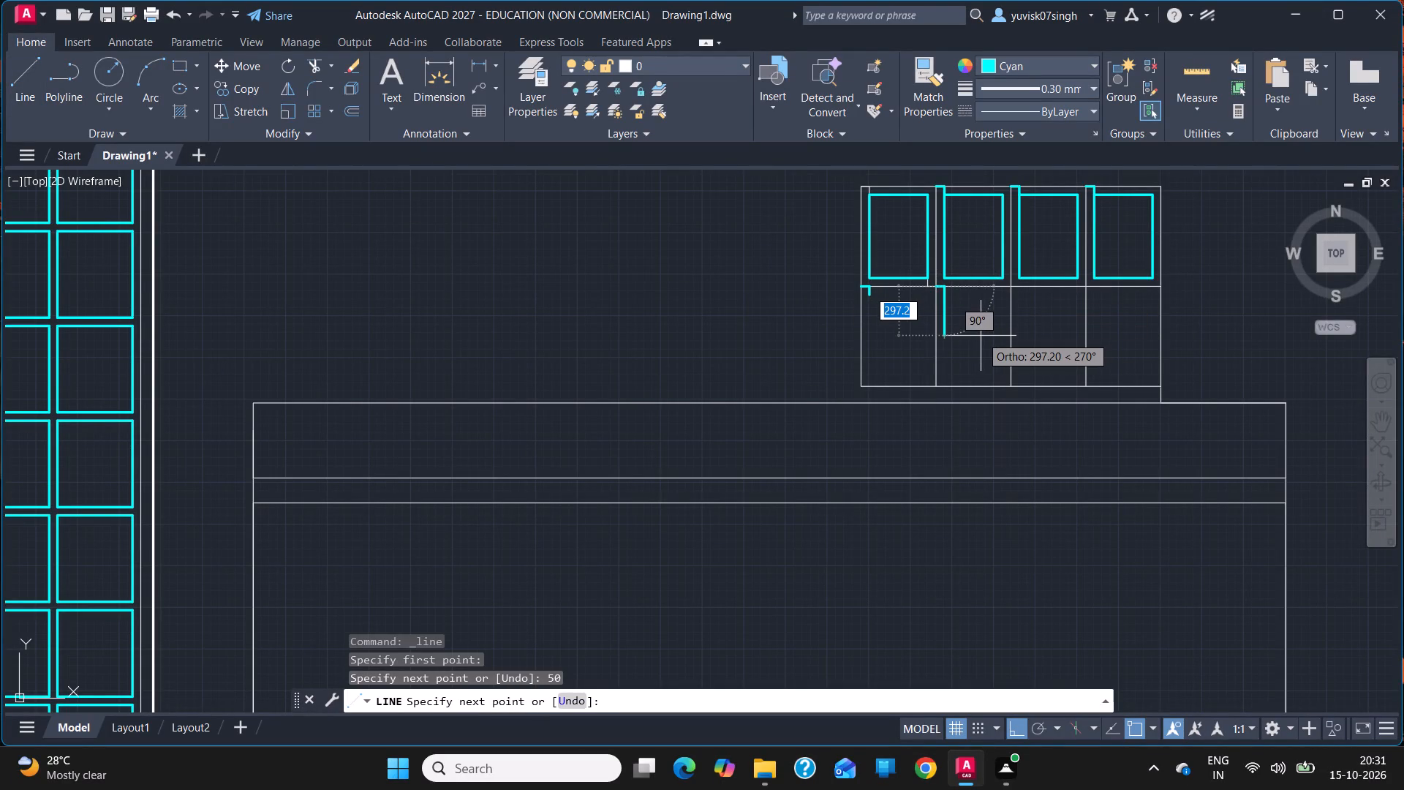
text(50)
key(Return)
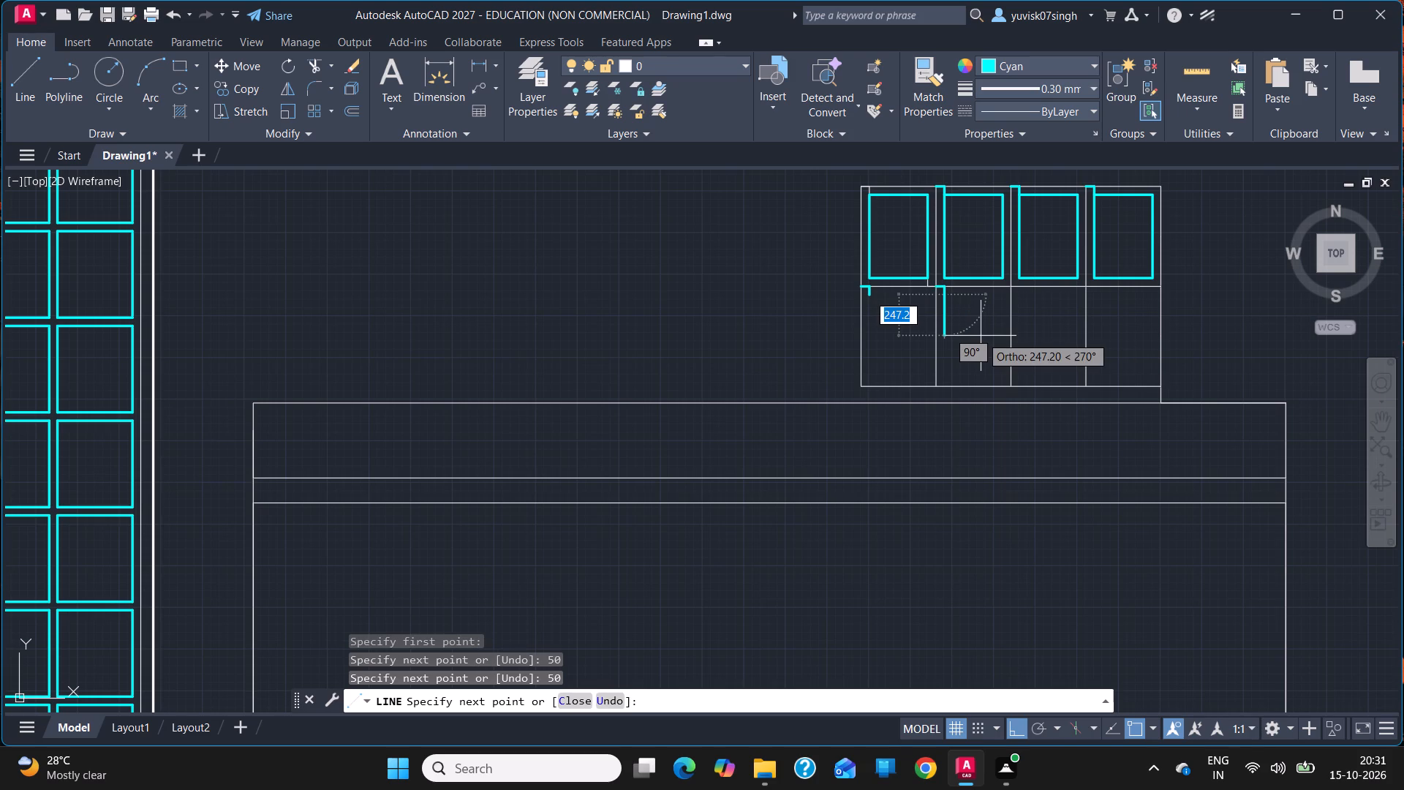
key(Escape)
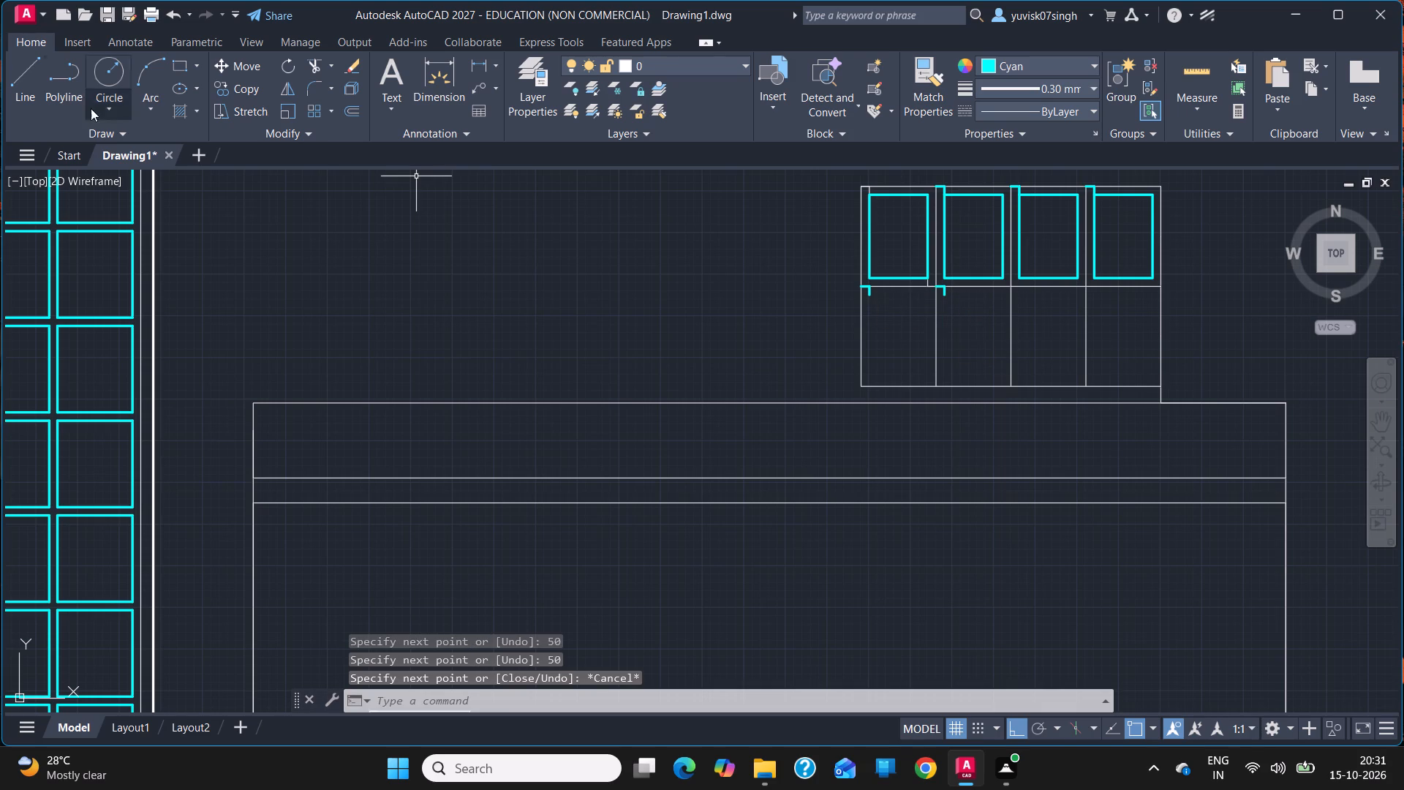
Draw an offset guide from the top-left corner of the lower row's third cell with line segments 50 to the right and 50 down.
click(40, 101)
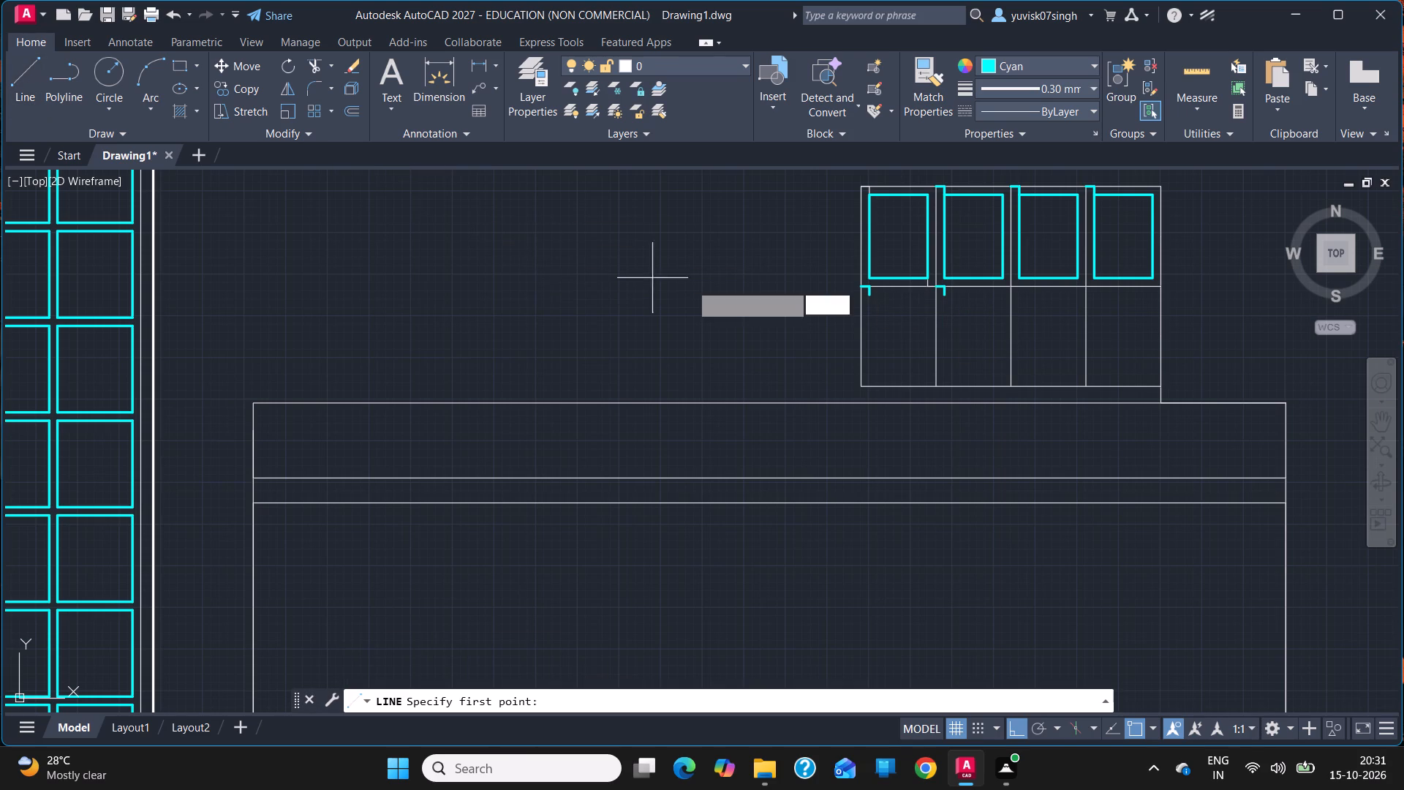
click(1011, 290)
text(50)
key(Return)
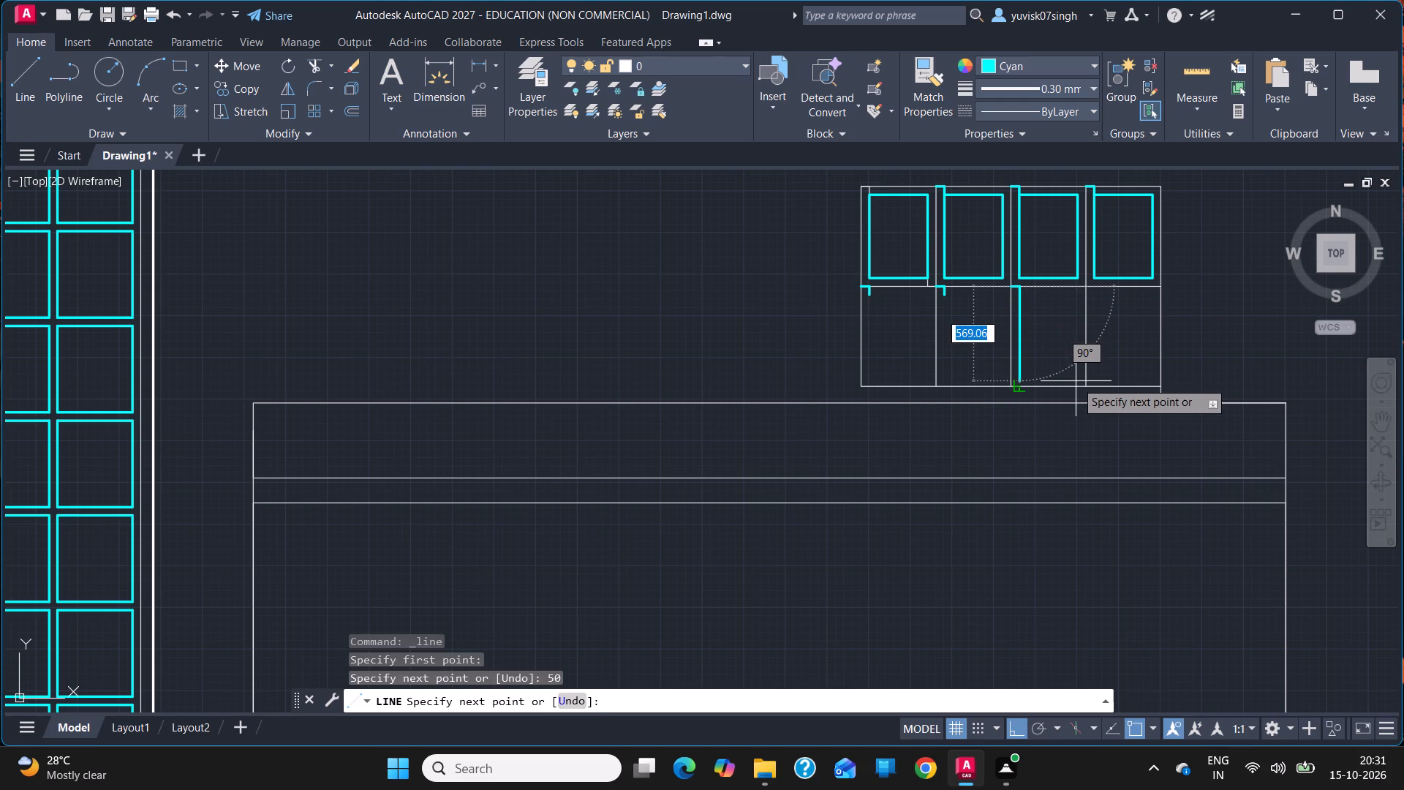
key(5)
key(0)
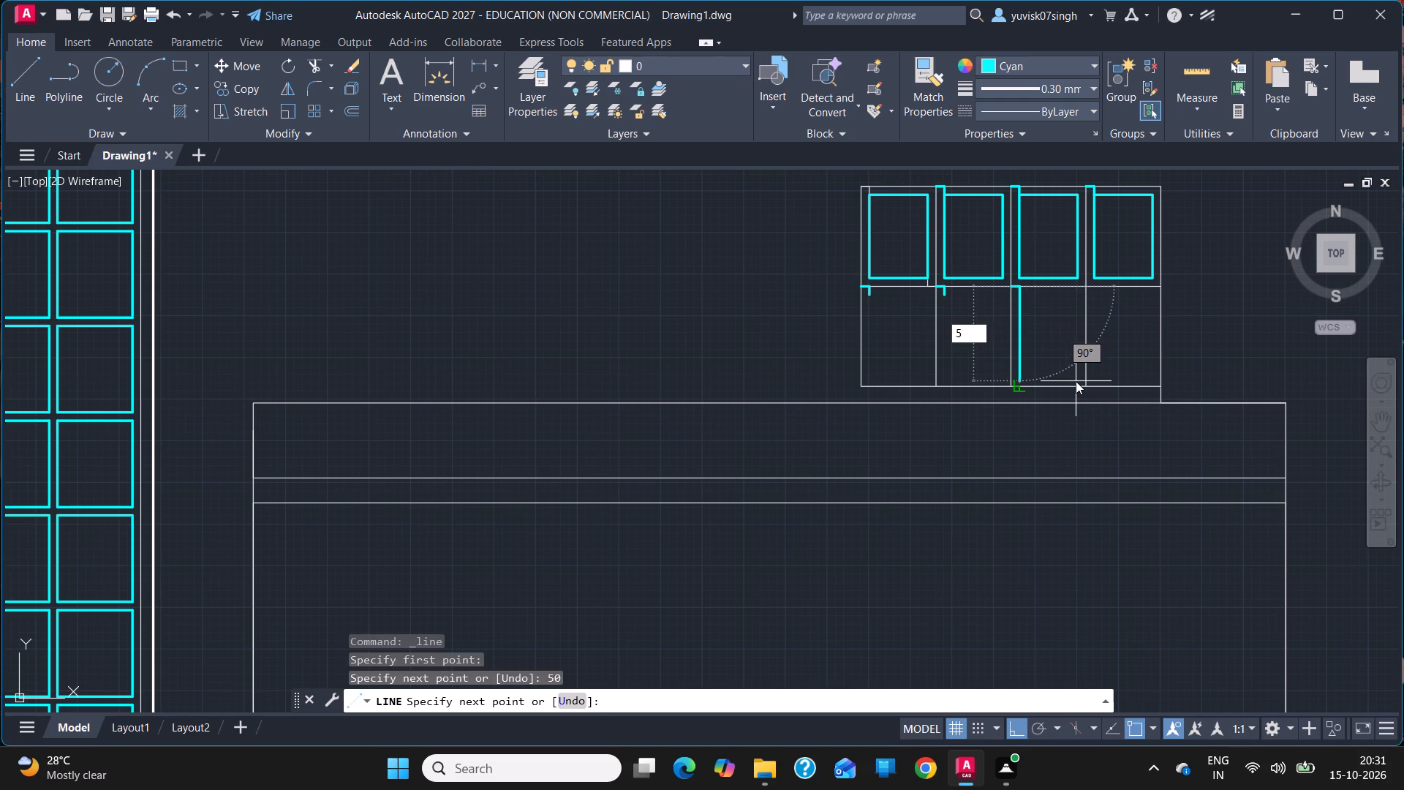
key(Return)
key(Escape)
key(Escape)
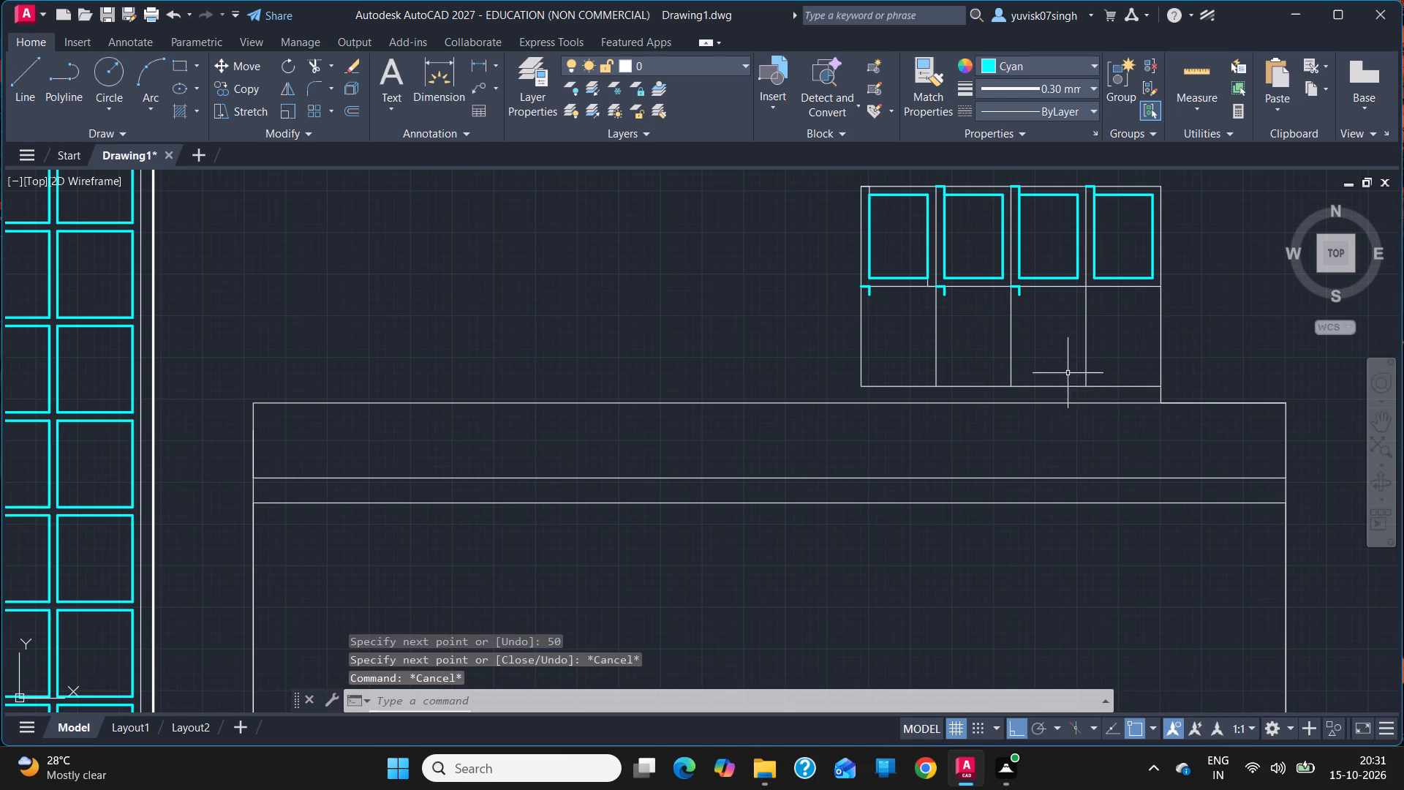
Draw an offset guide from the top-left corner of the lower row's fourth cell with line segments 50 to the right and 50 down.
click(34, 93)
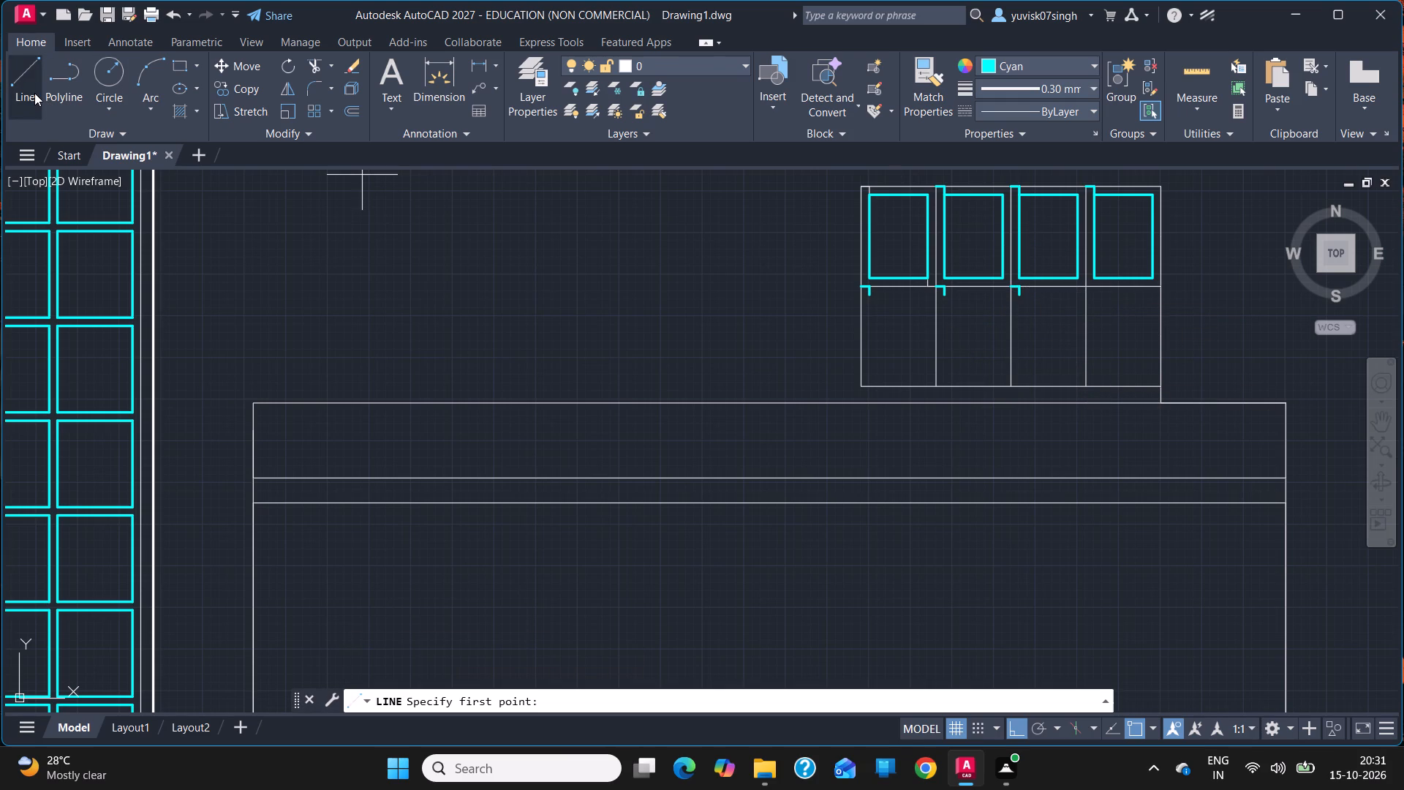
click(1079, 287)
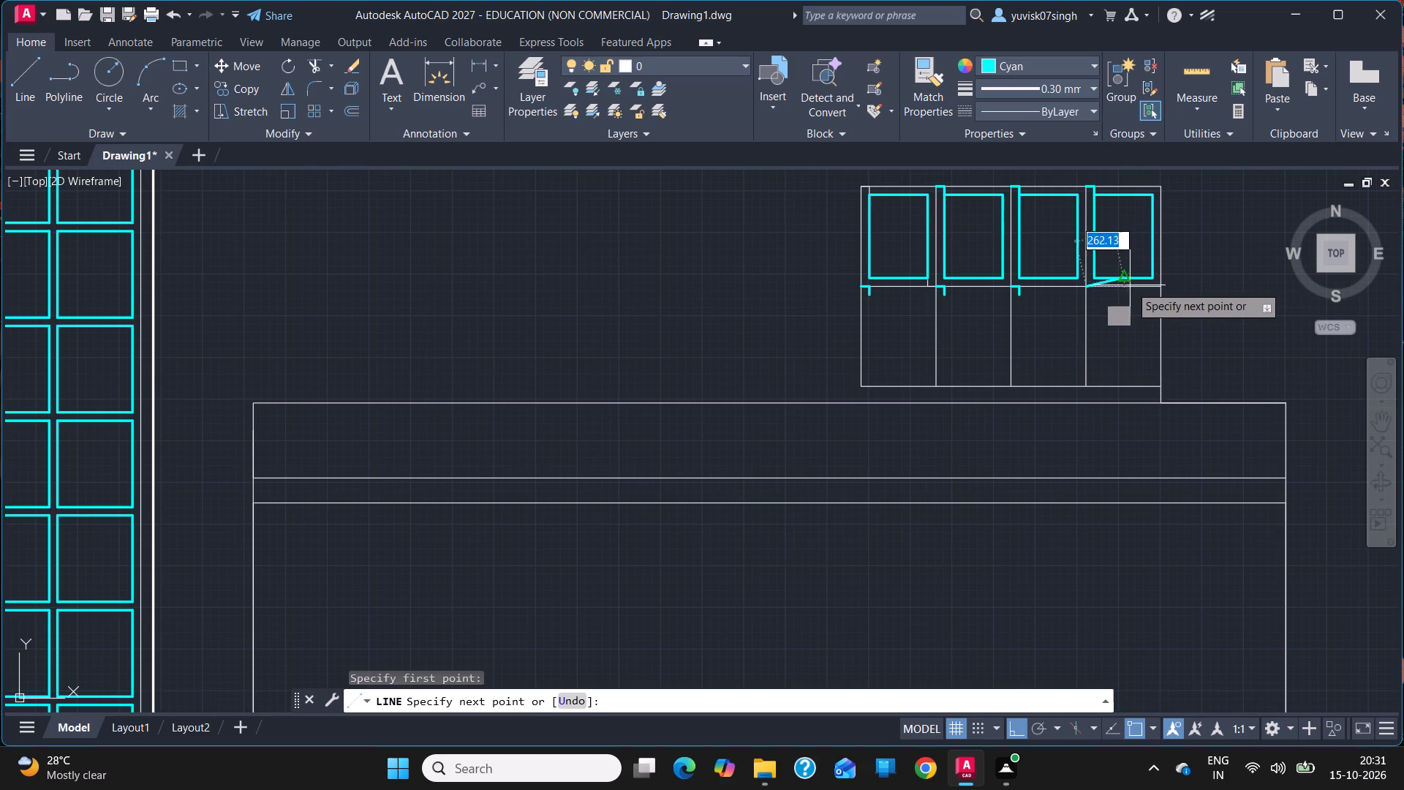
text(50)
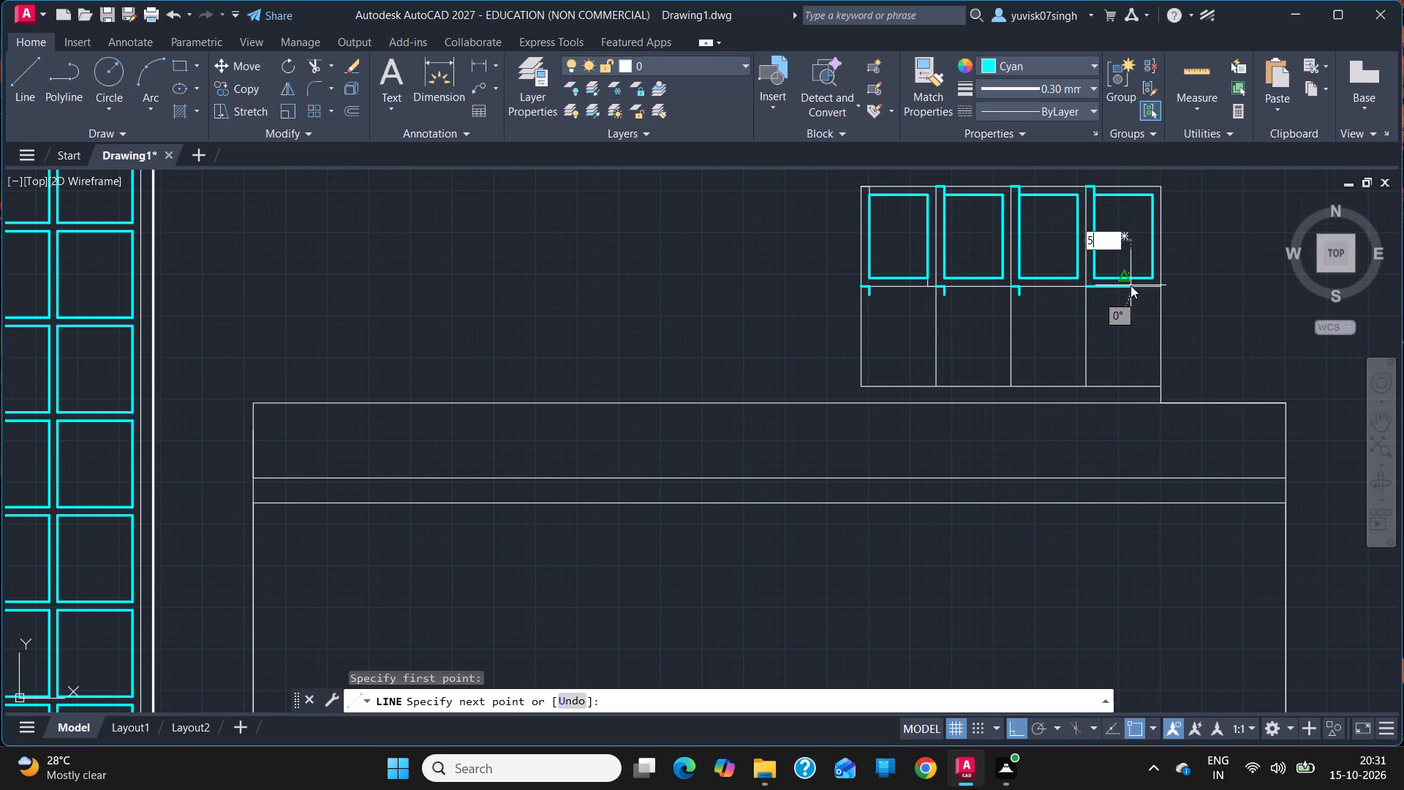
key(Return)
key(6)
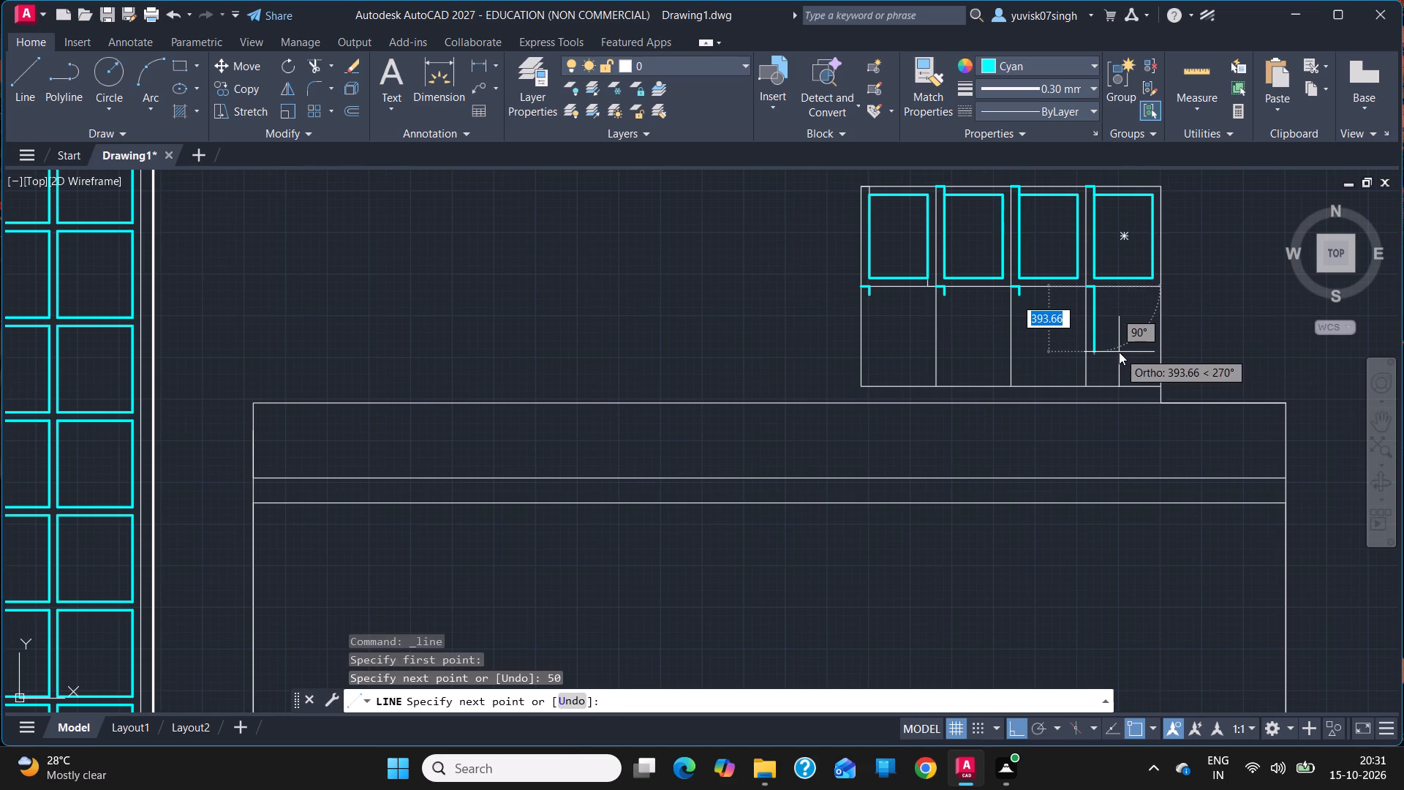
key(BackSpace)
text(50)
key(Return)
key(Escape)
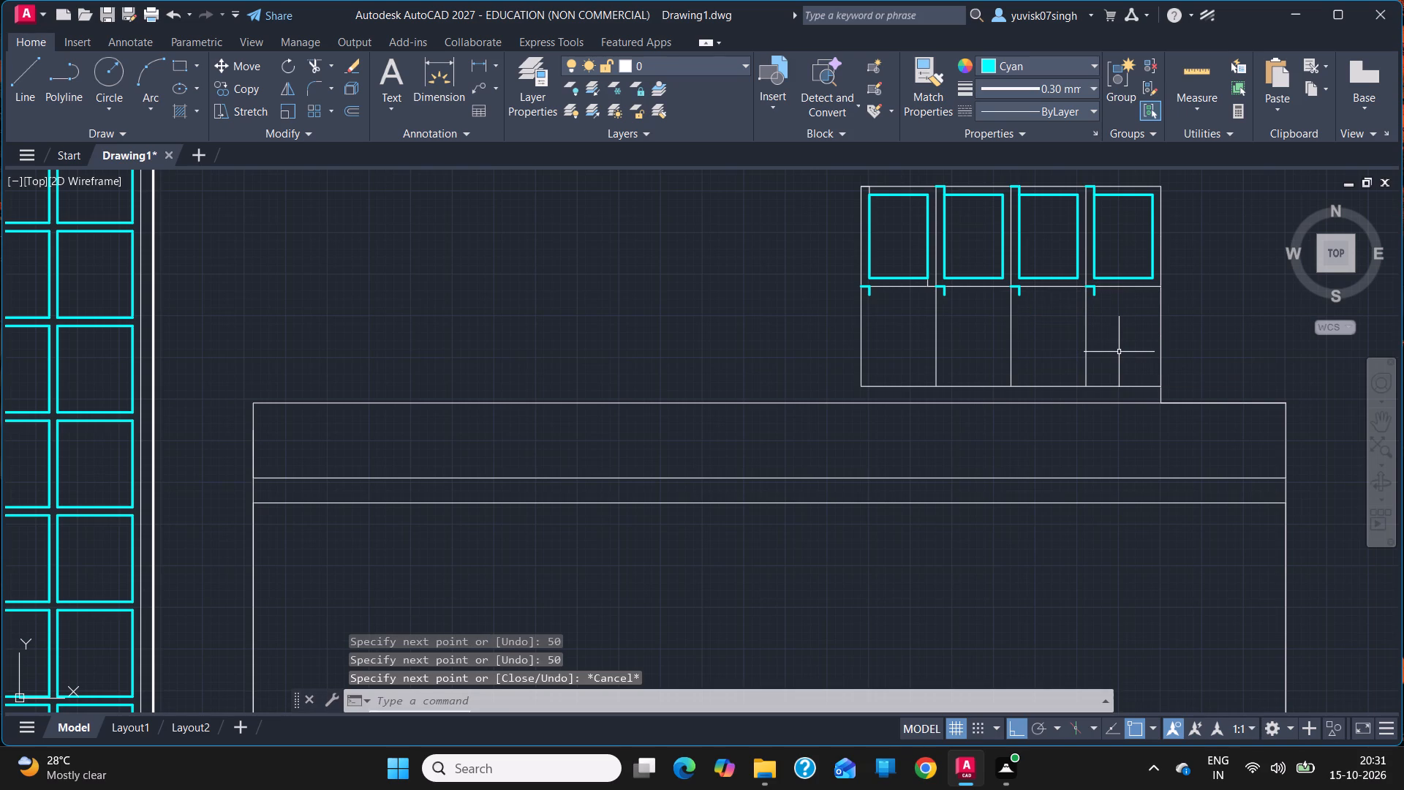
Copy the upper row's first pane from its top-left corner to the offset guide ends in all four lower-row cells.
text(copy)
key(Return)
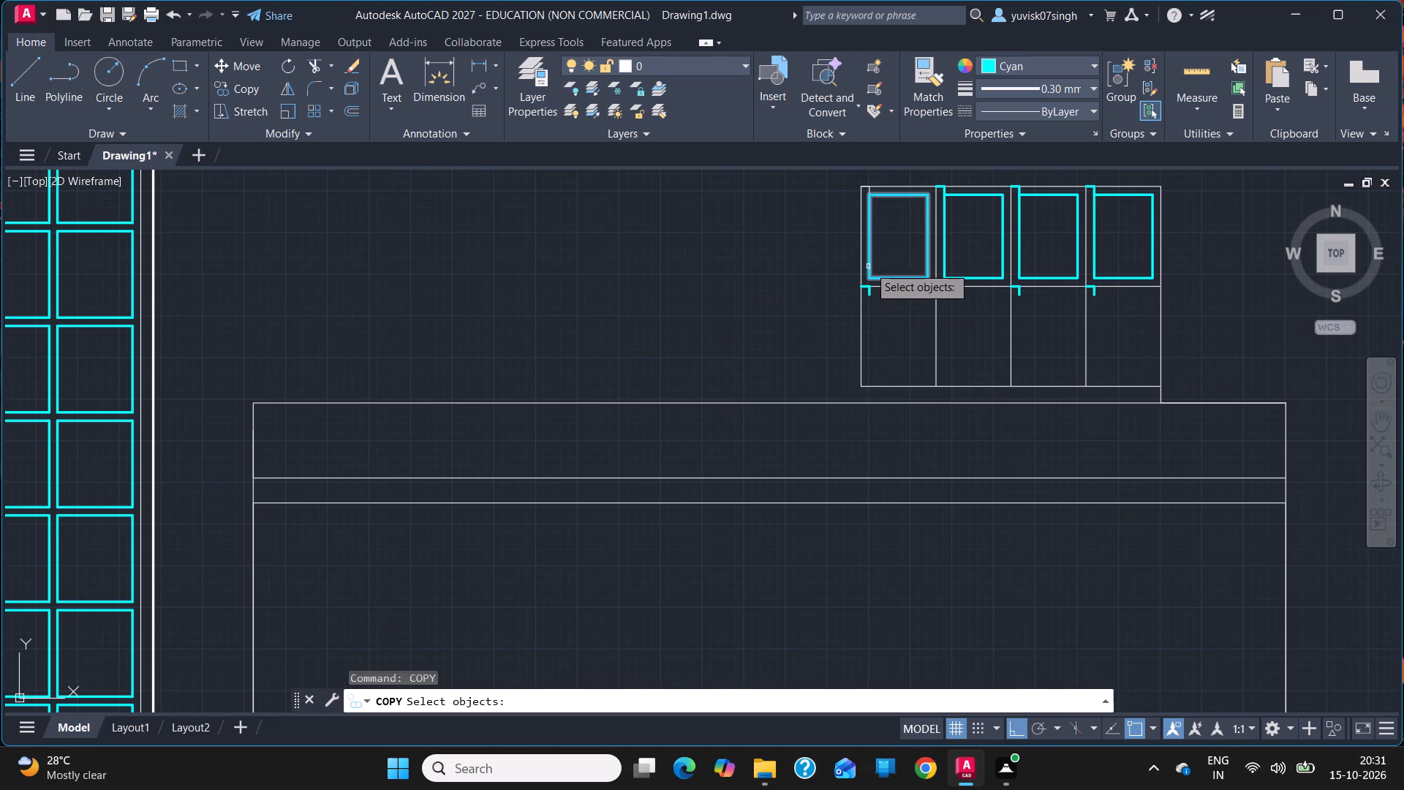
click(869, 266)
key(Return)
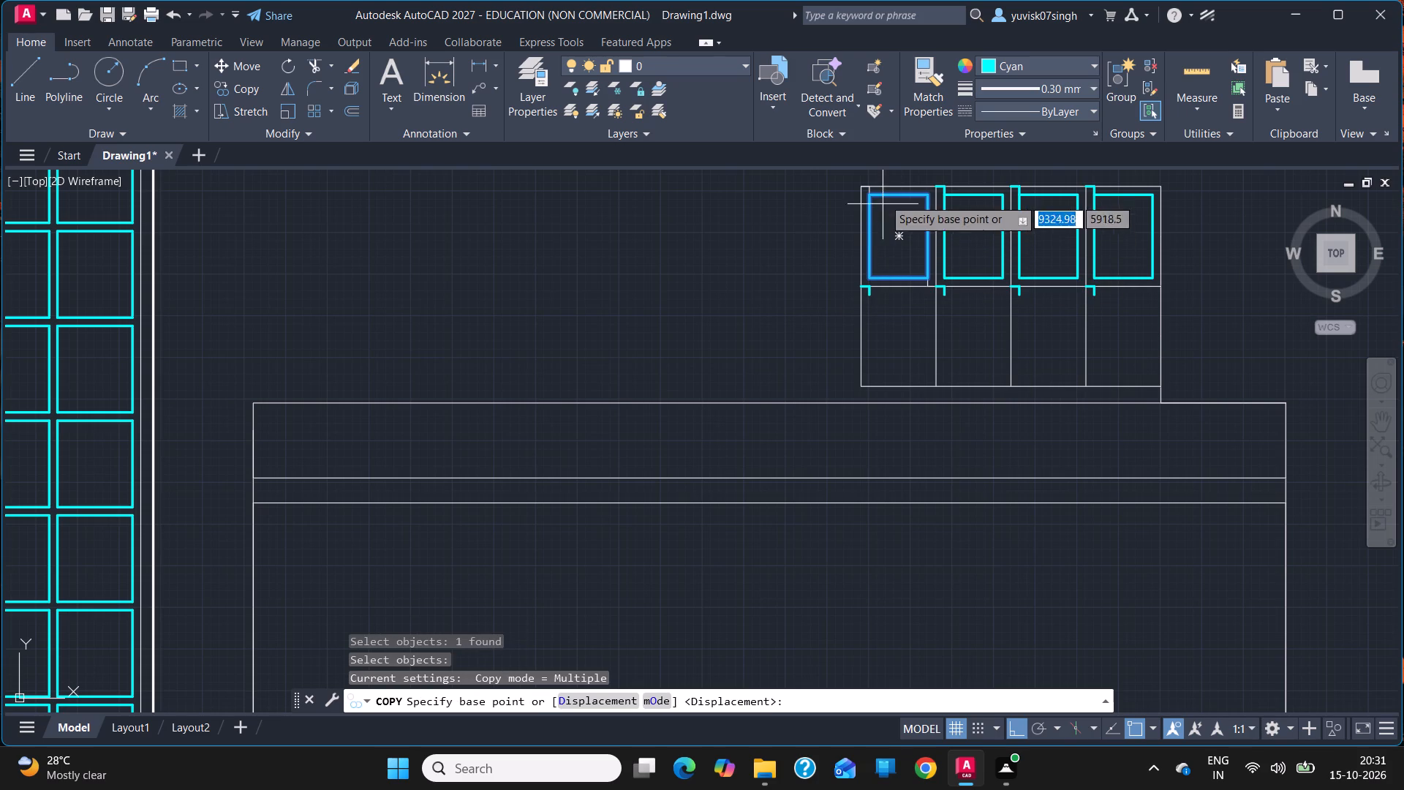
click(869, 197)
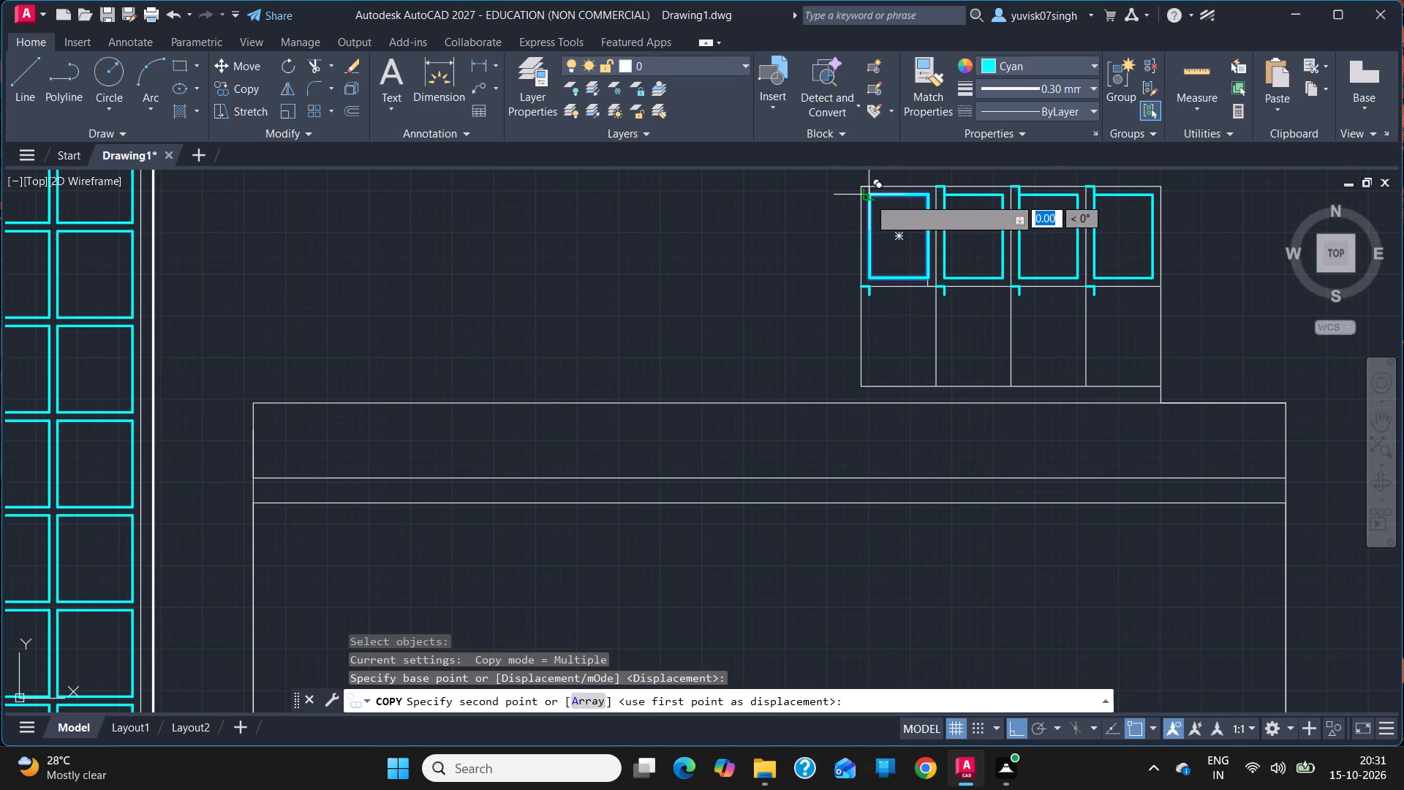
click(869, 297)
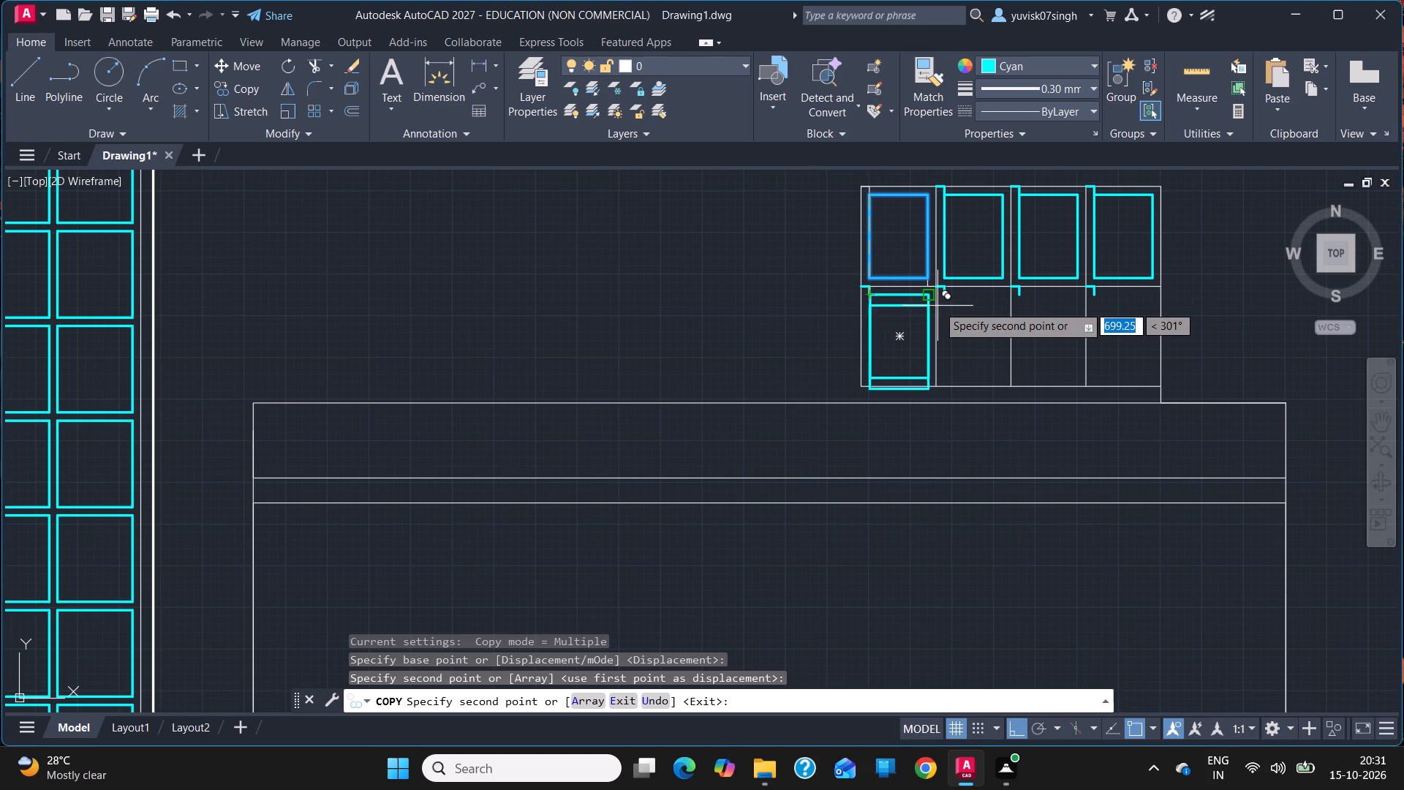
click(946, 293)
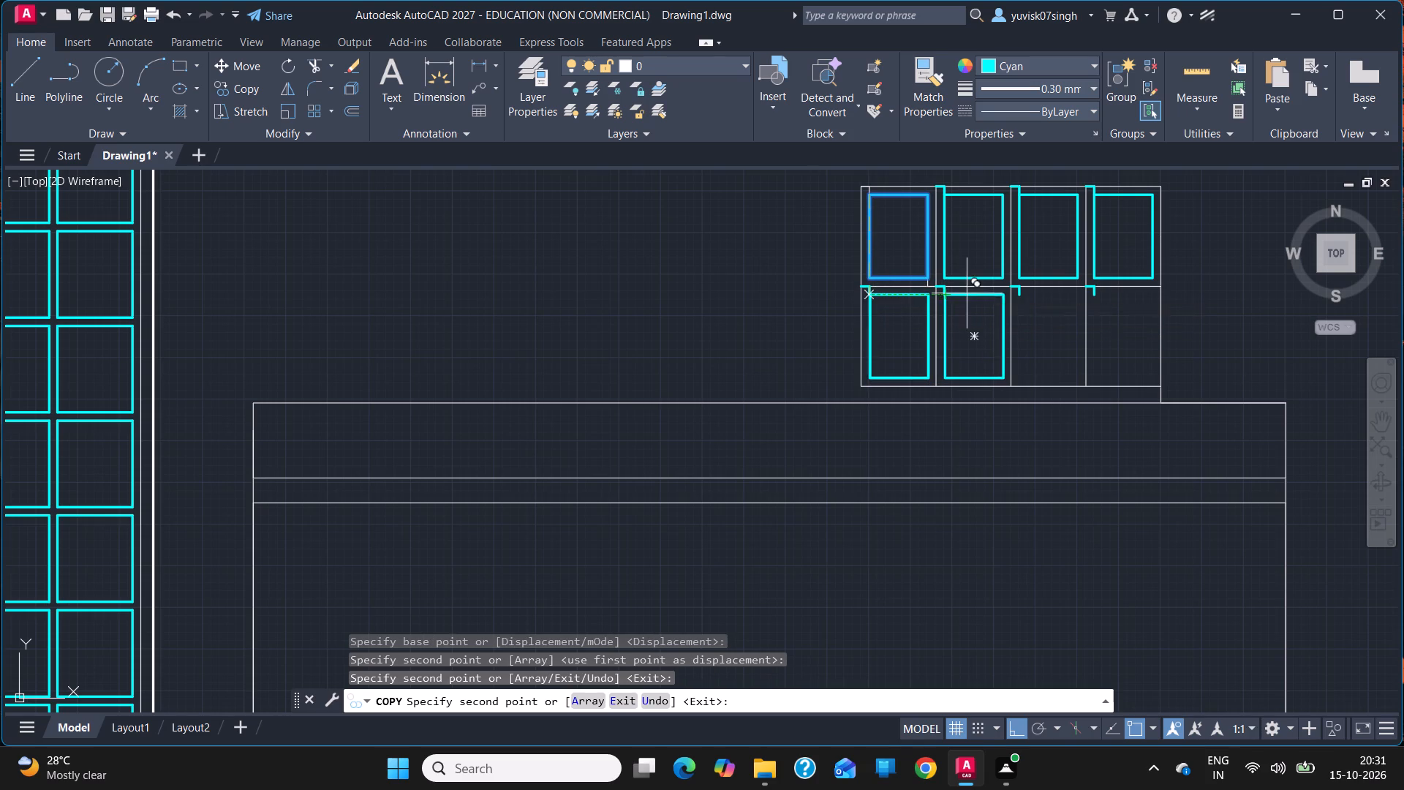
click(1023, 296)
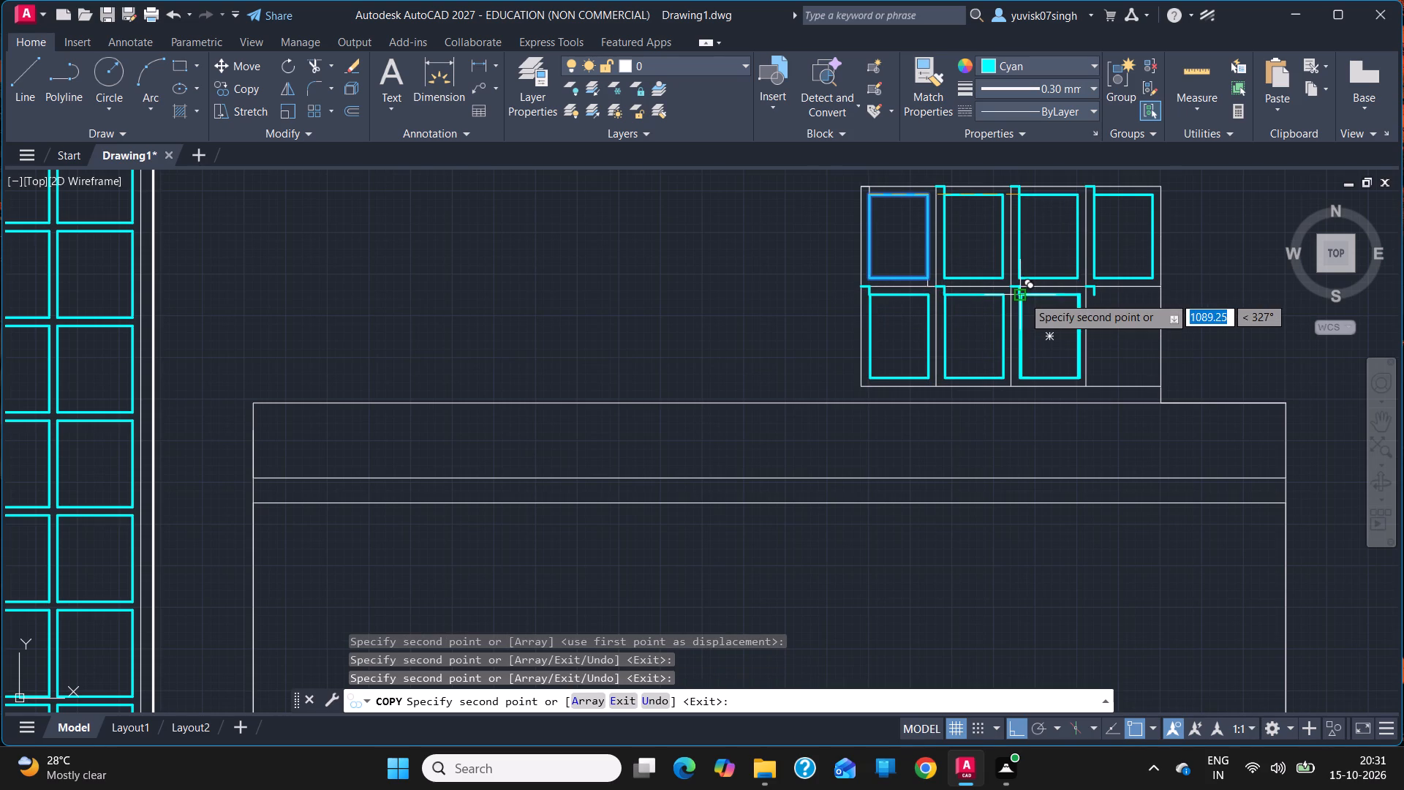
click(1100, 296)
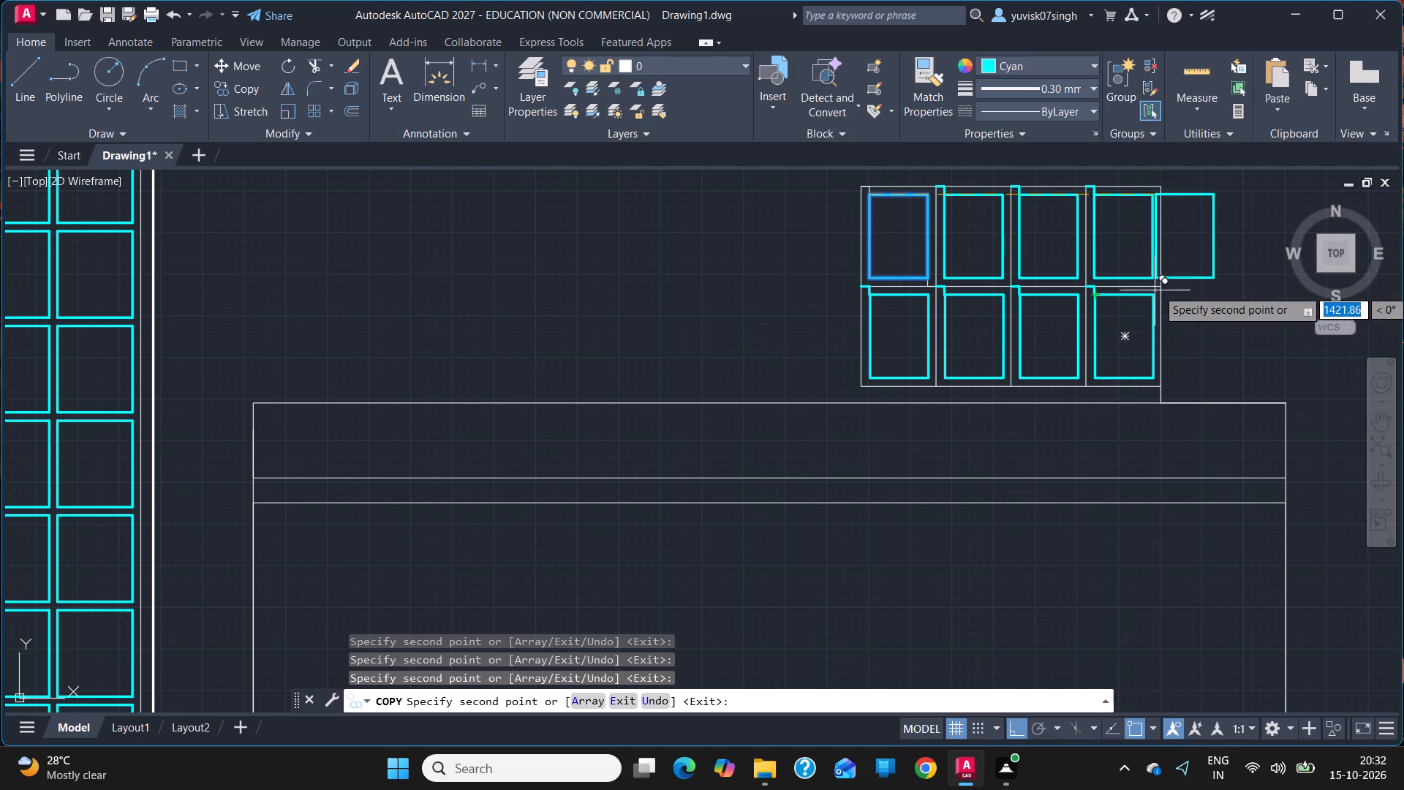
key(Escape)
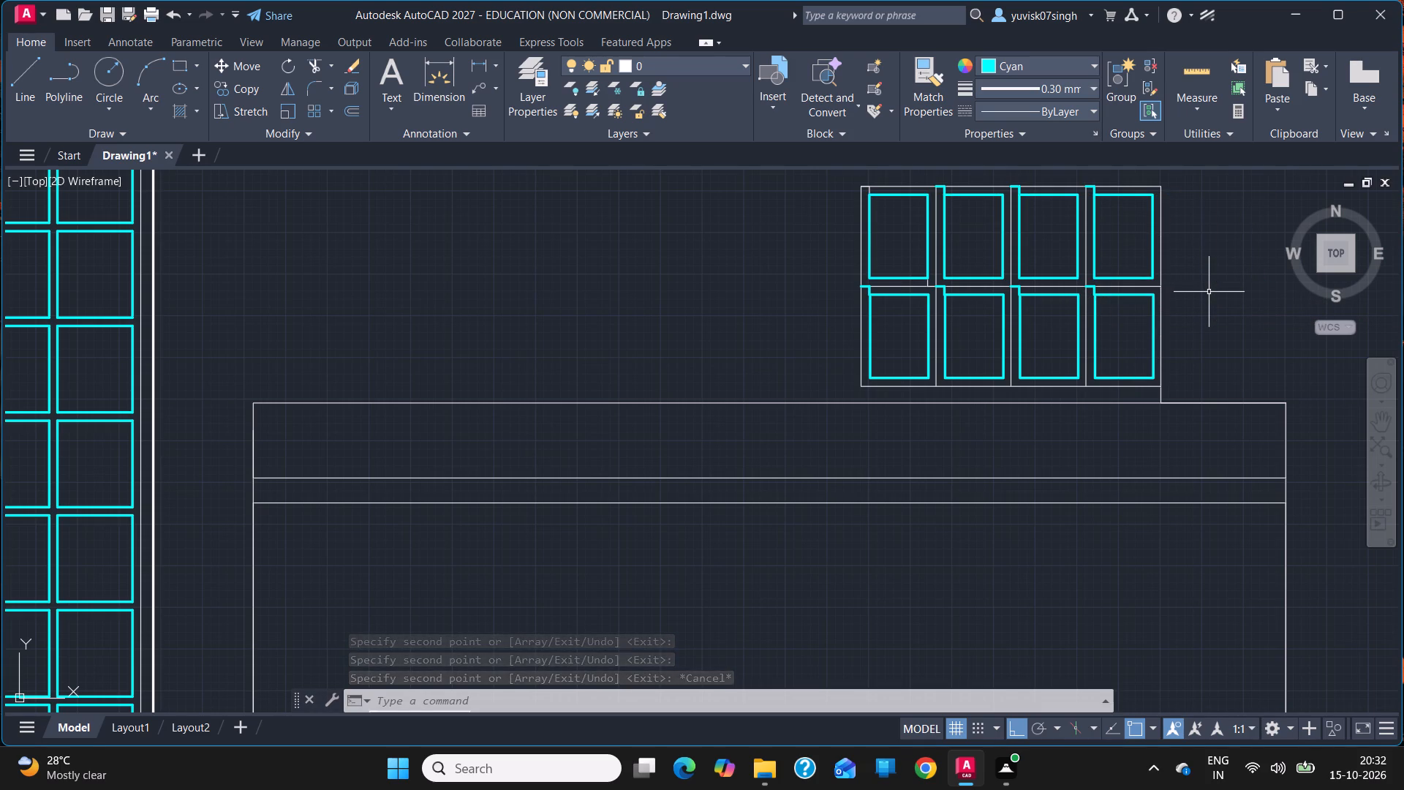
Trim away the offset guide segments above the pane in the lower row's fourth cell.
text(trim)
key(Return)
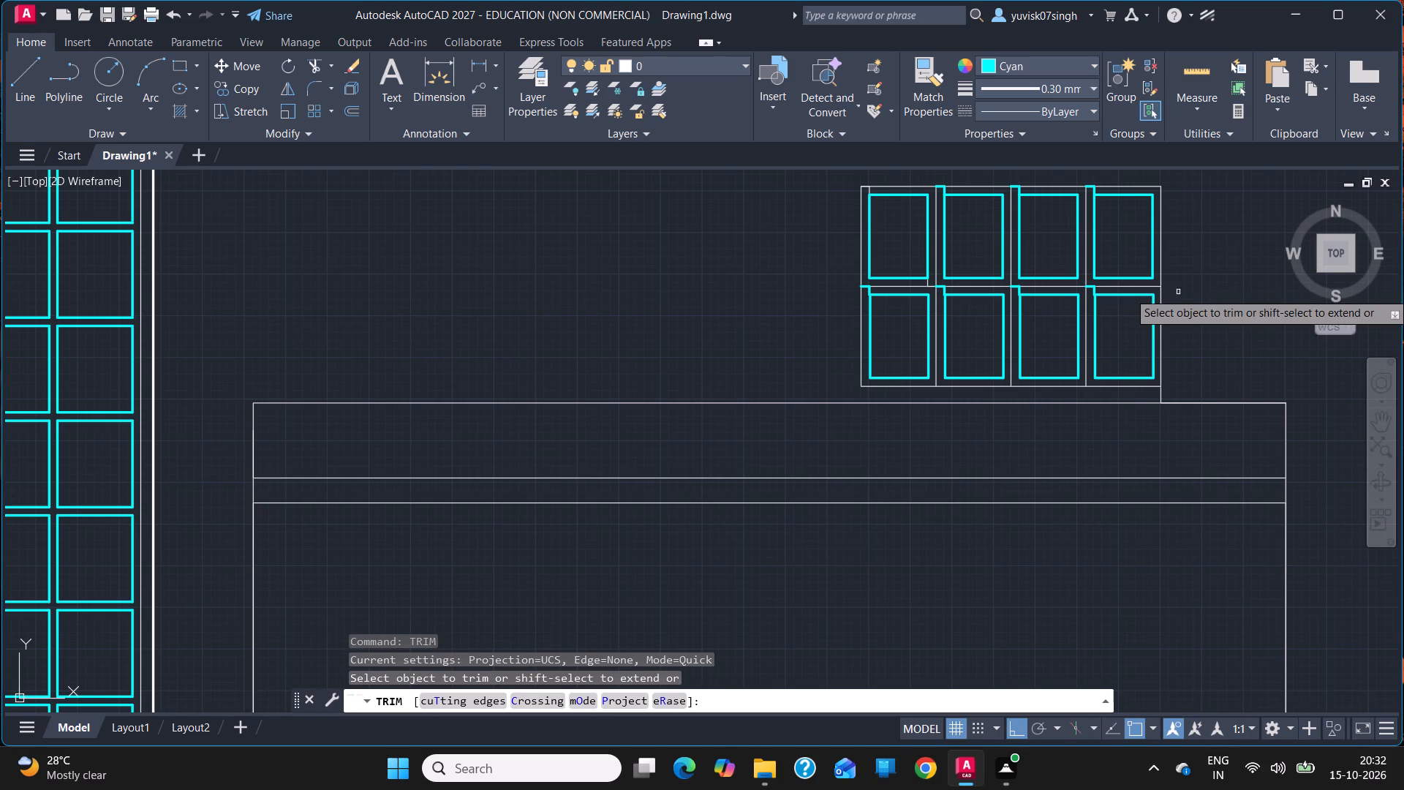
click(1094, 292)
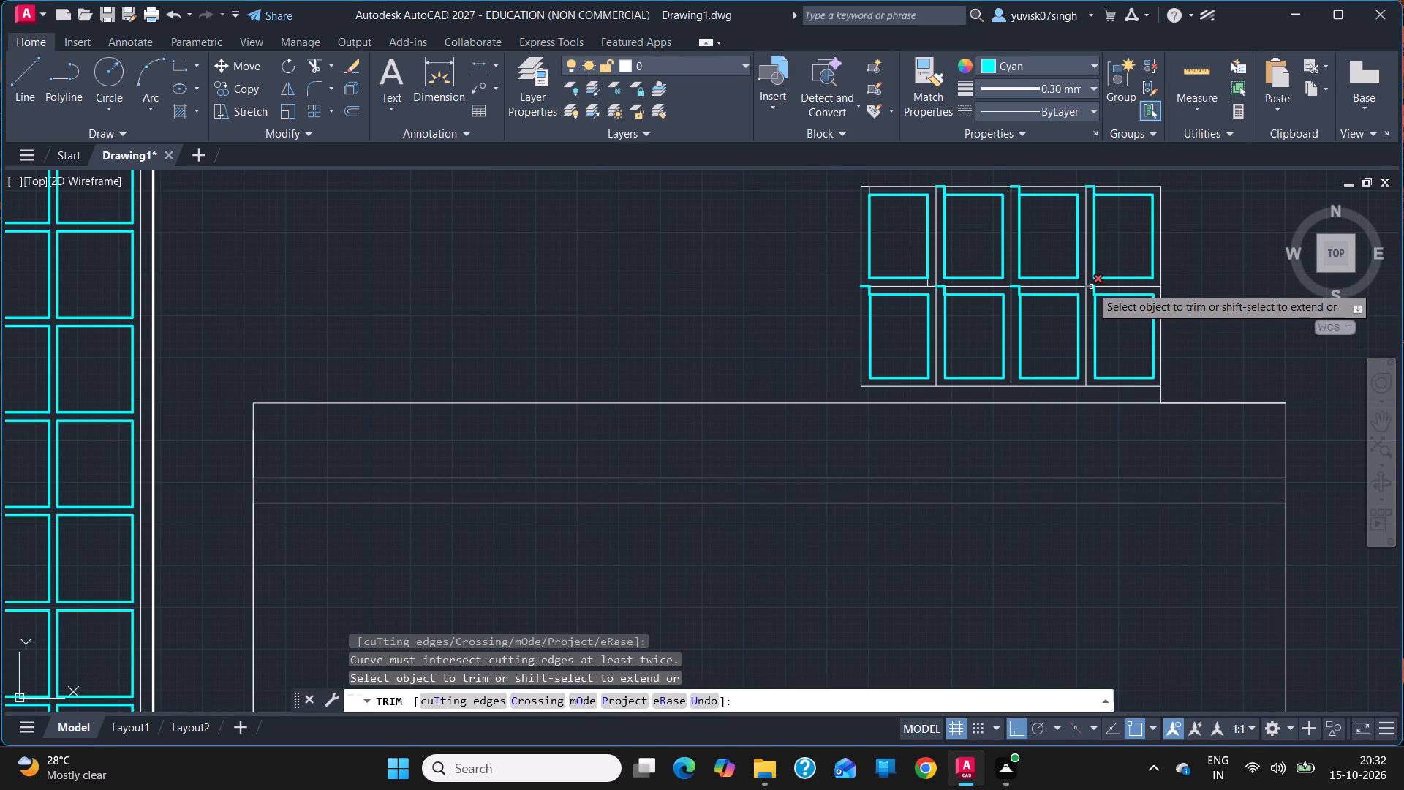
click(1091, 286)
click(1097, 292)
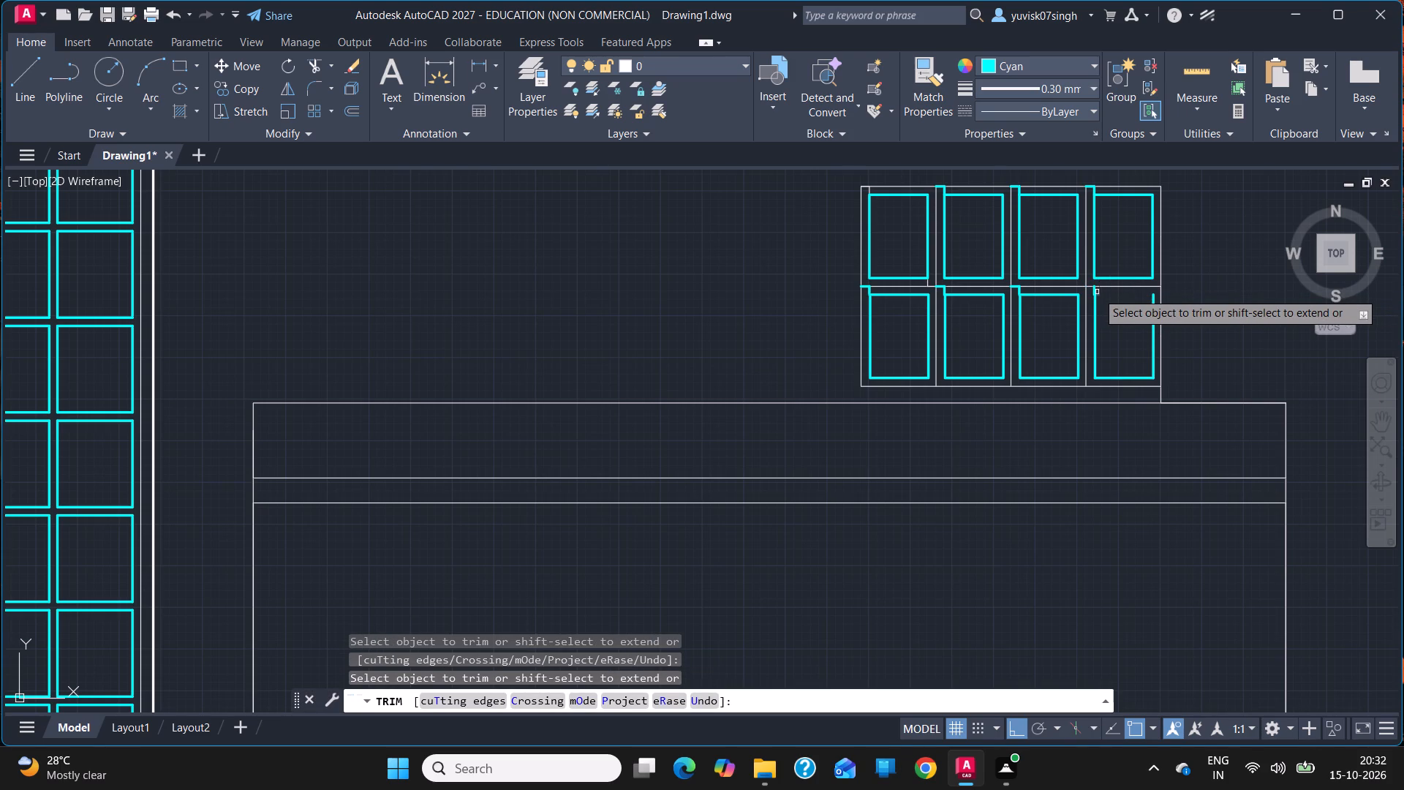
key(ctrl+z)
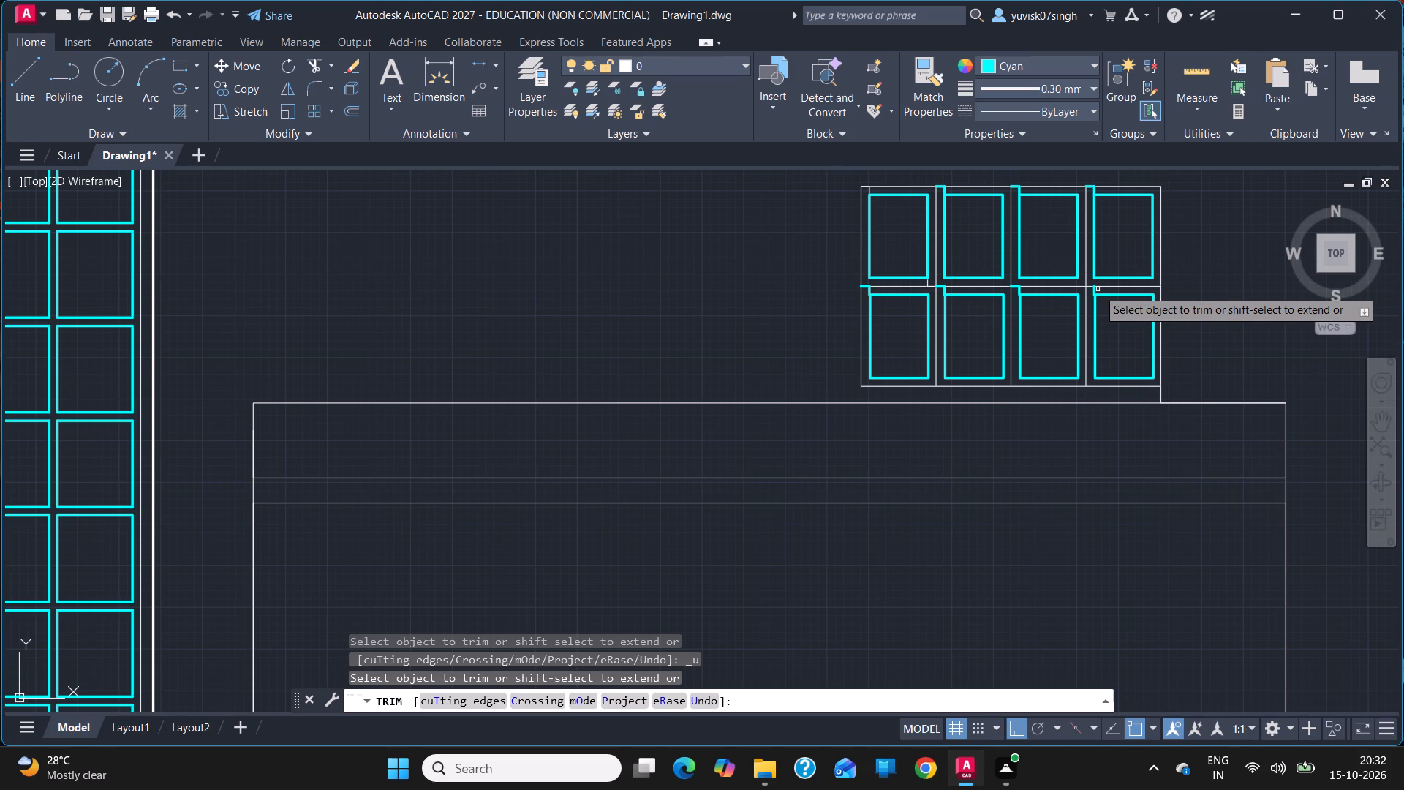
click(1094, 289)
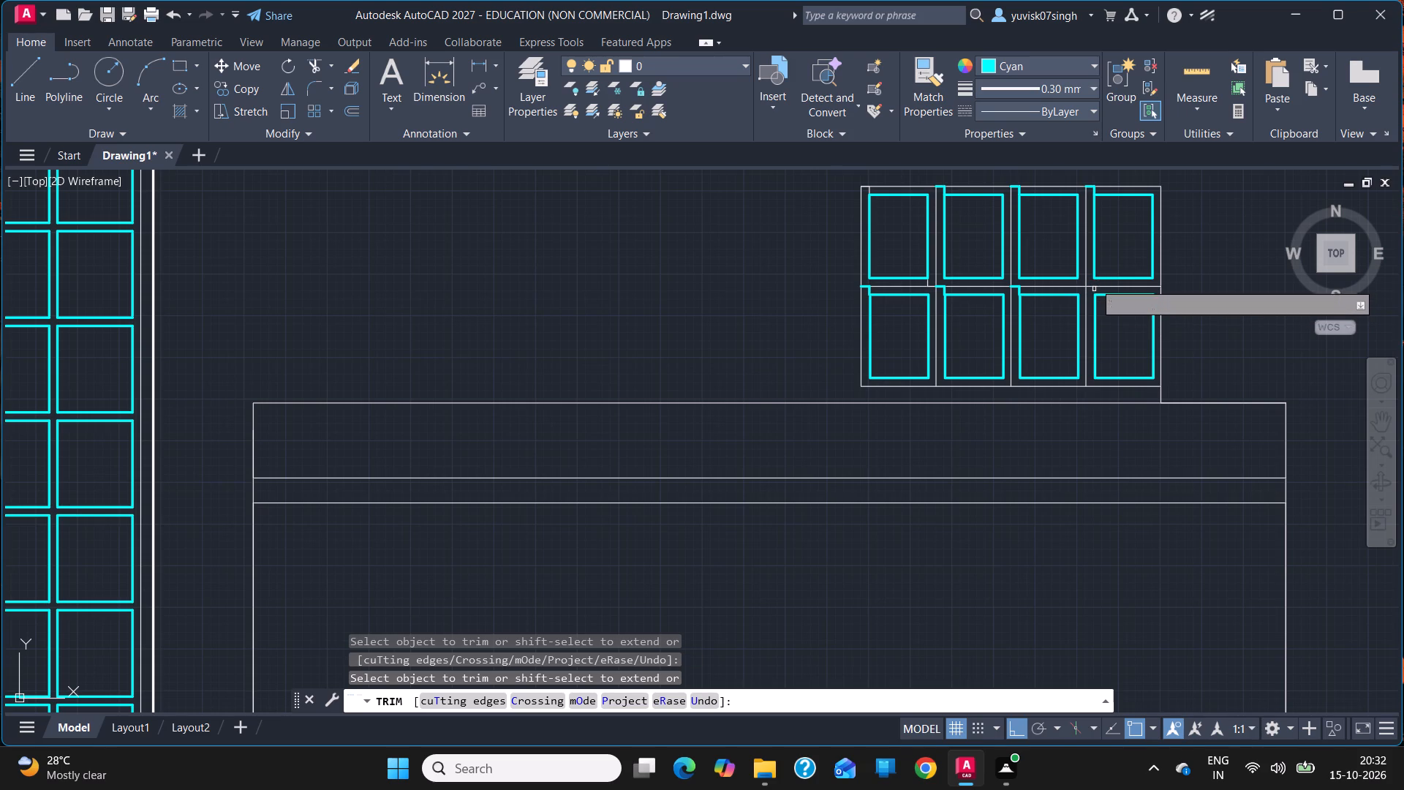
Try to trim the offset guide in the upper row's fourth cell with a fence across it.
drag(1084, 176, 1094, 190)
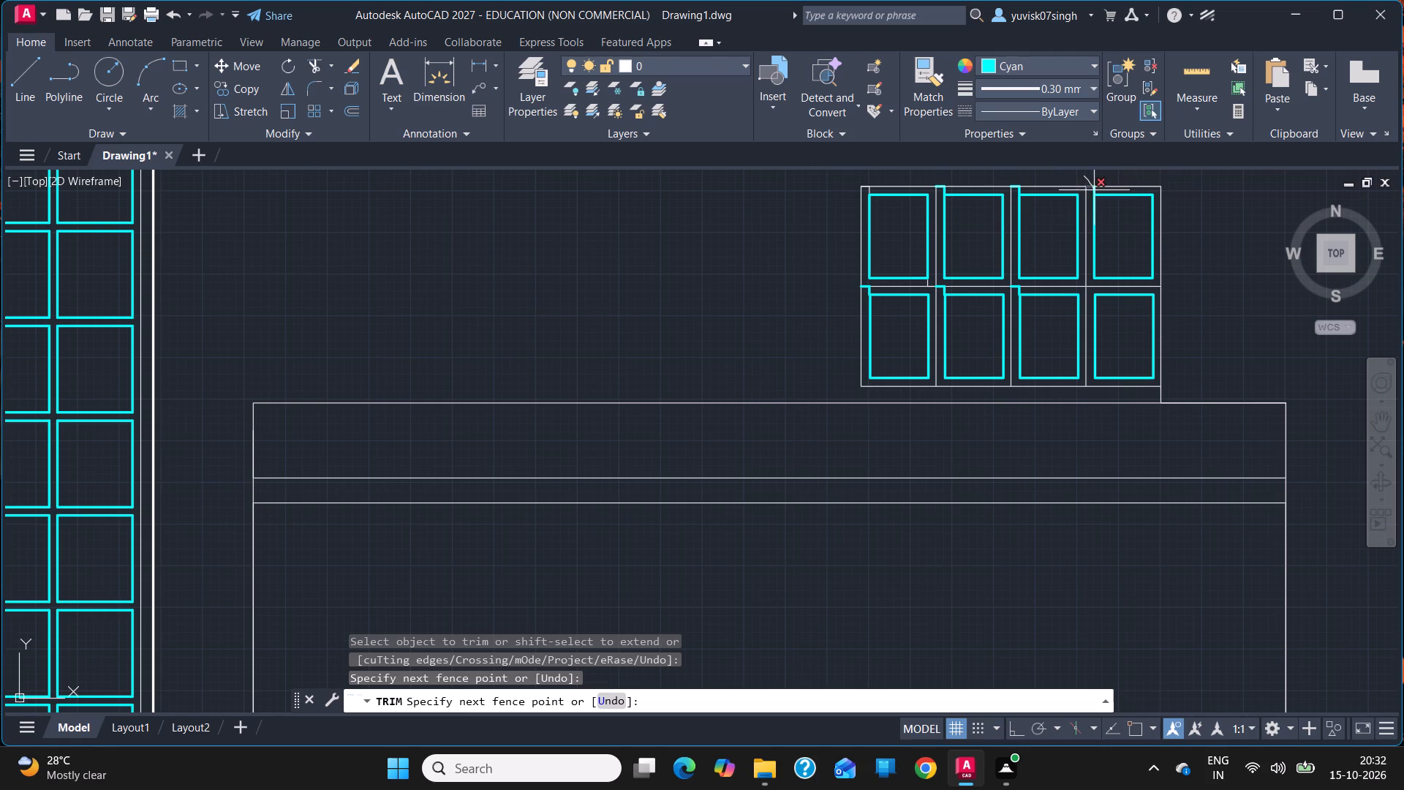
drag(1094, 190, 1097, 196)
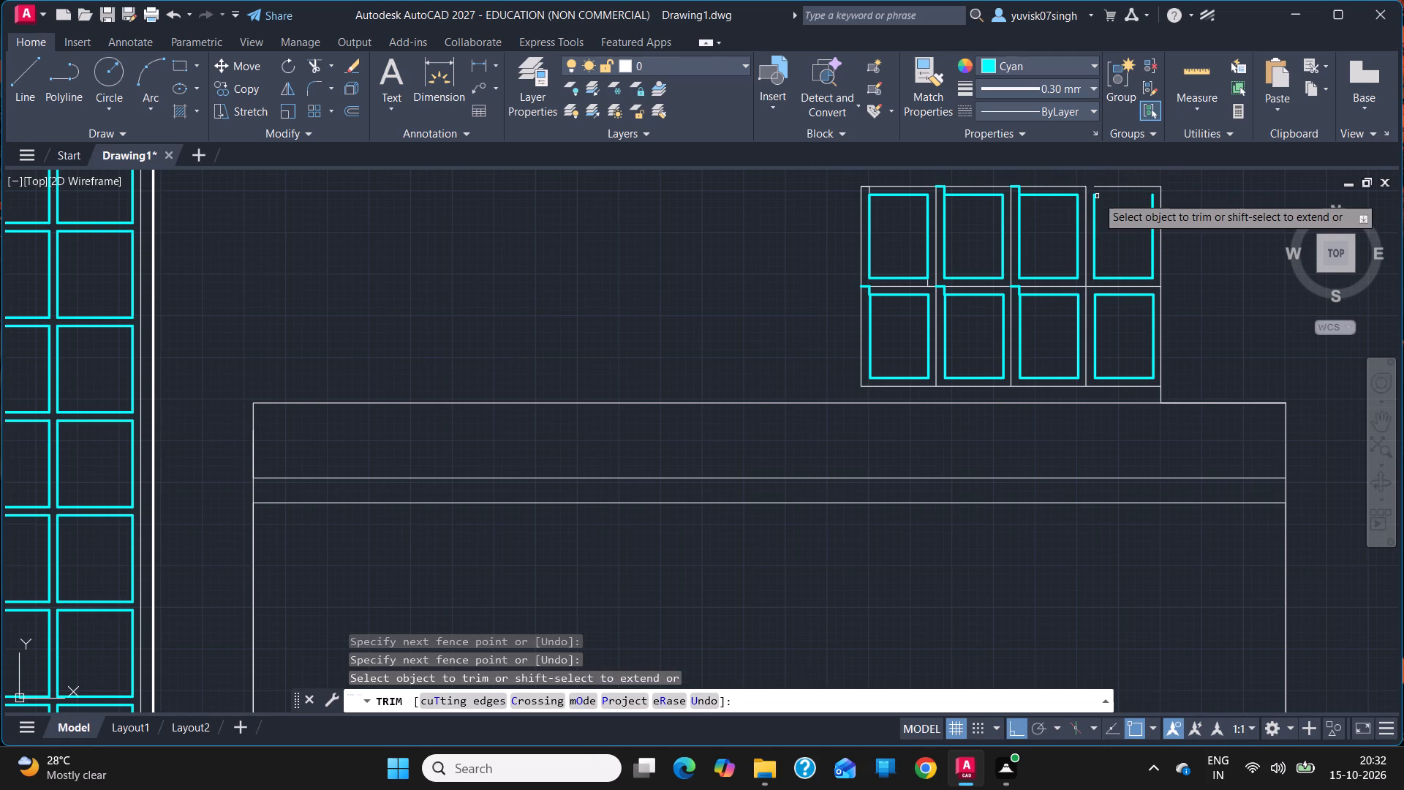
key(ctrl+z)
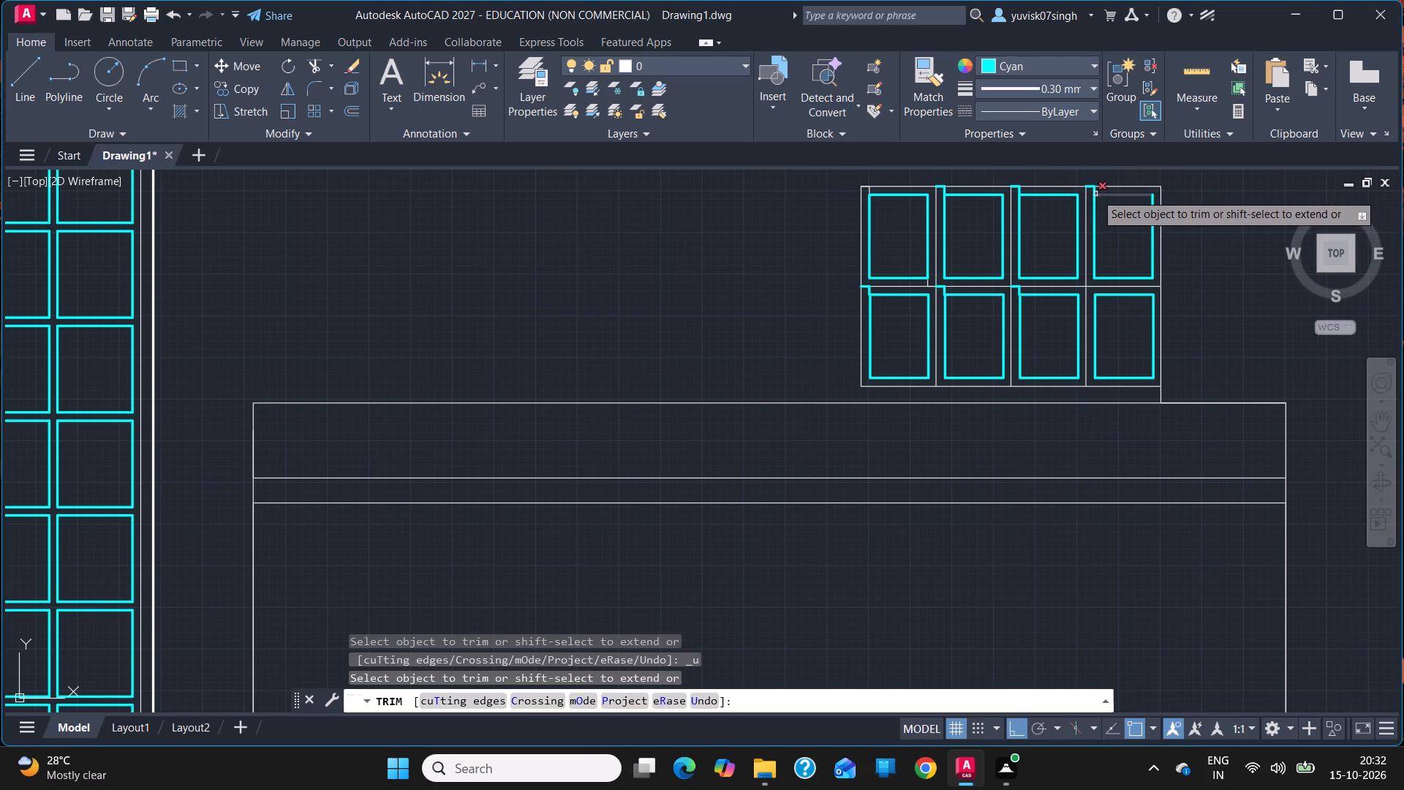
Trim away both offset guide segments in the upper row's fourth cell, keeping the window outline.
click(1092, 189)
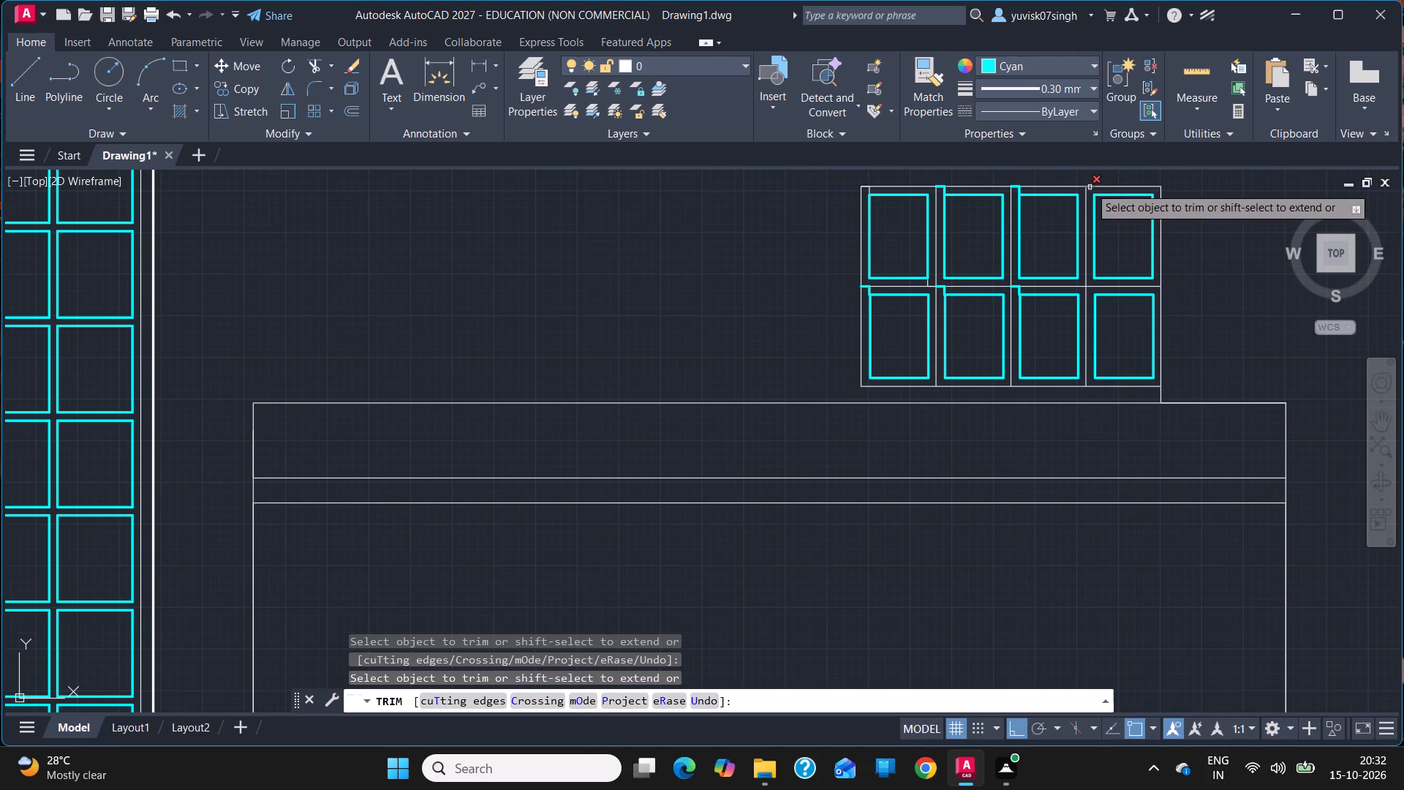
click(1087, 185)
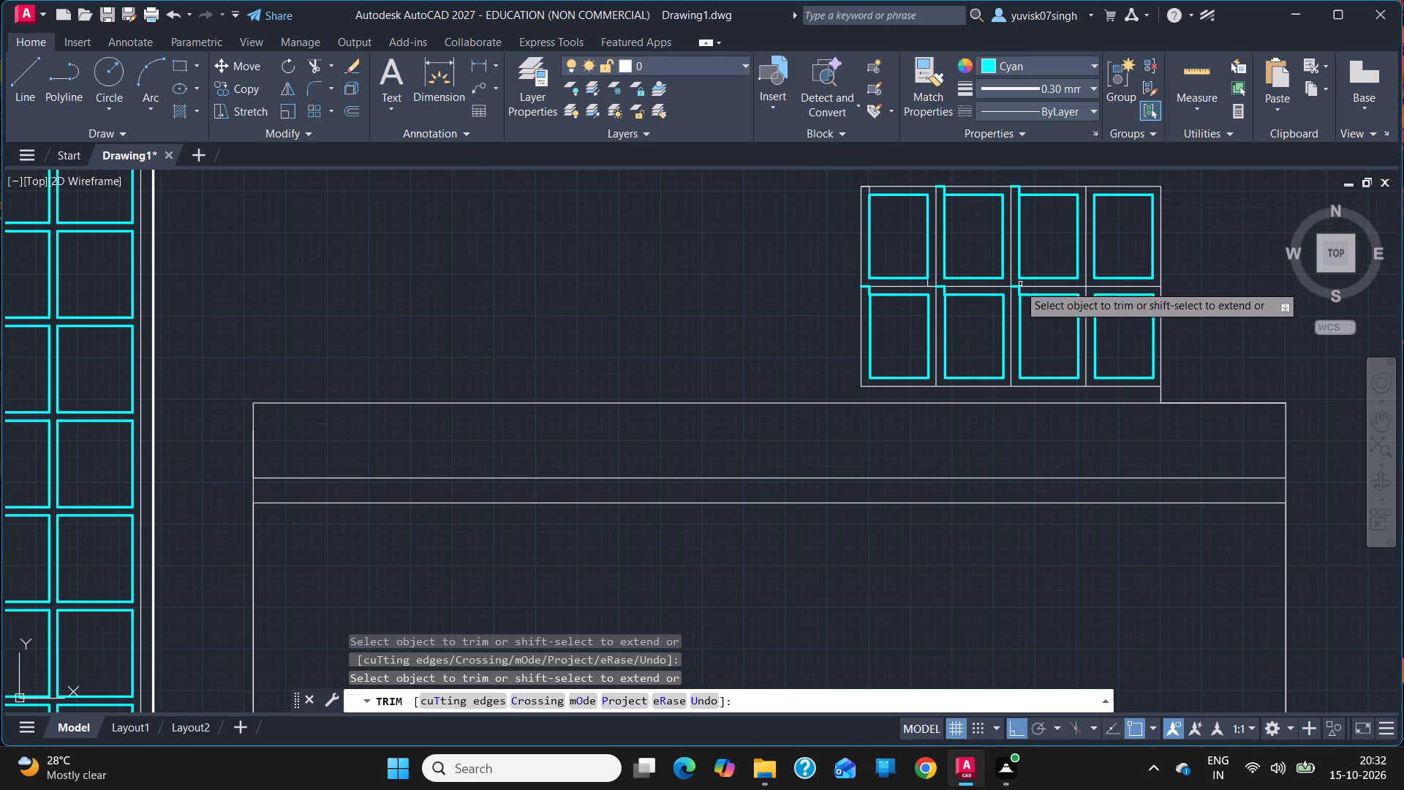
Trim away the offset guide segments in the lower row's third and second cells.
click(1015, 287)
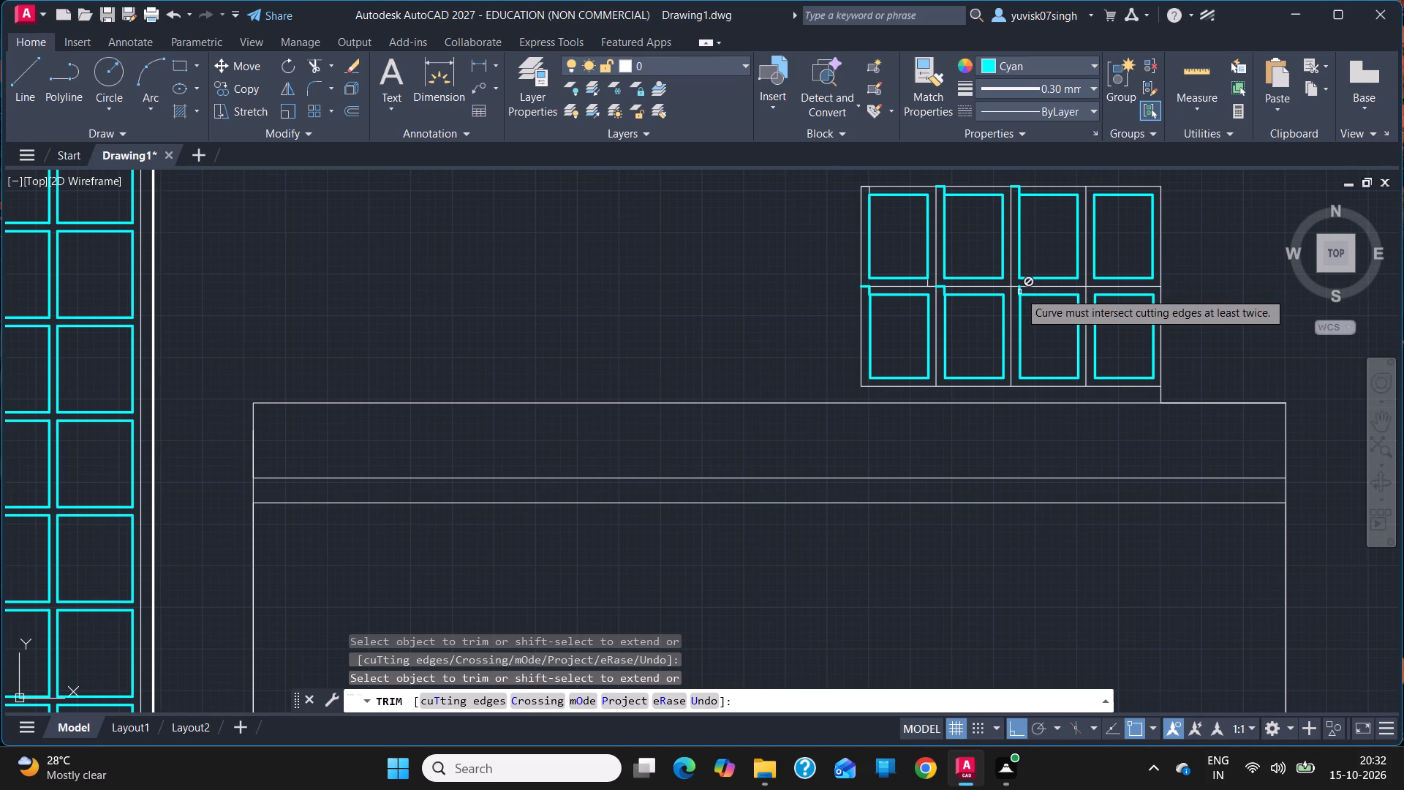
click(1019, 292)
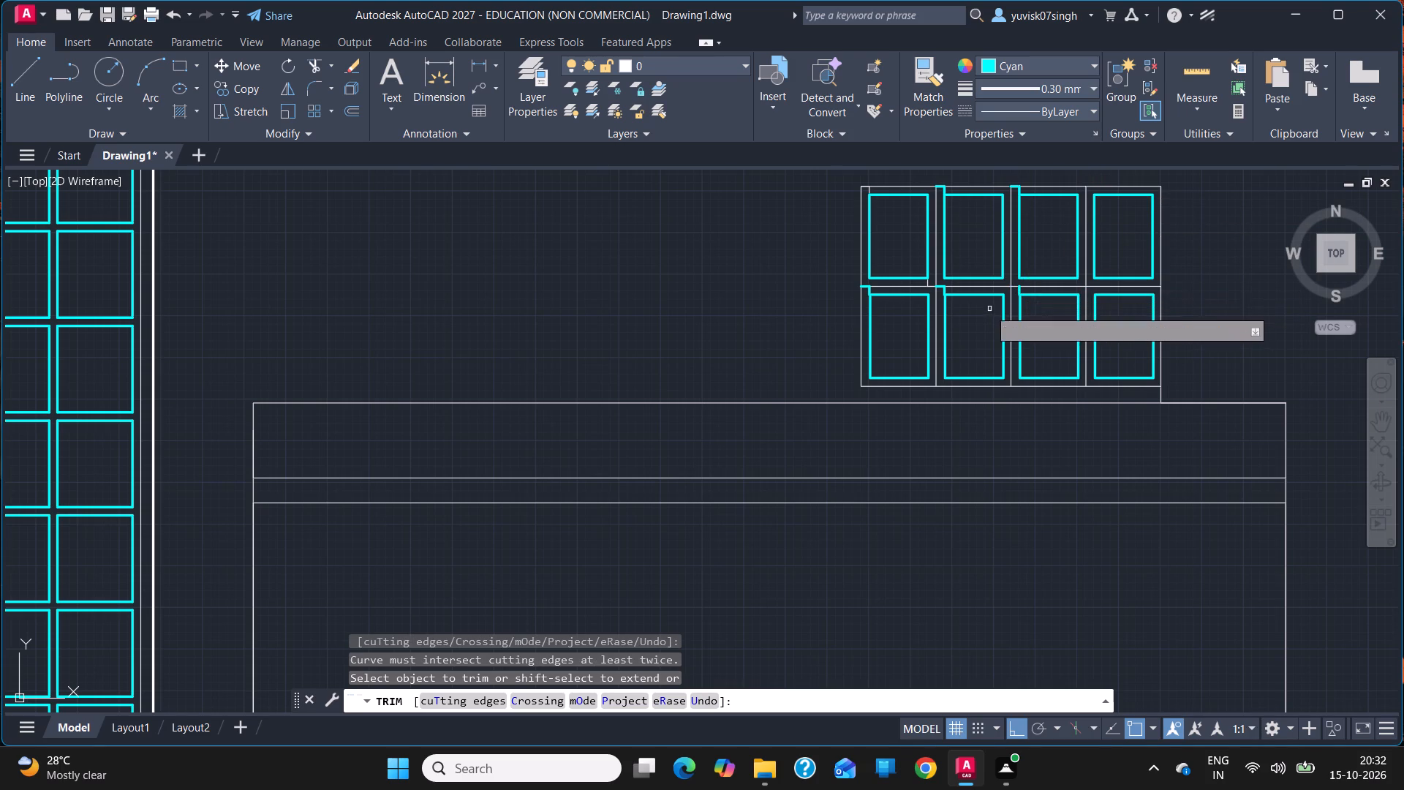
click(1018, 287)
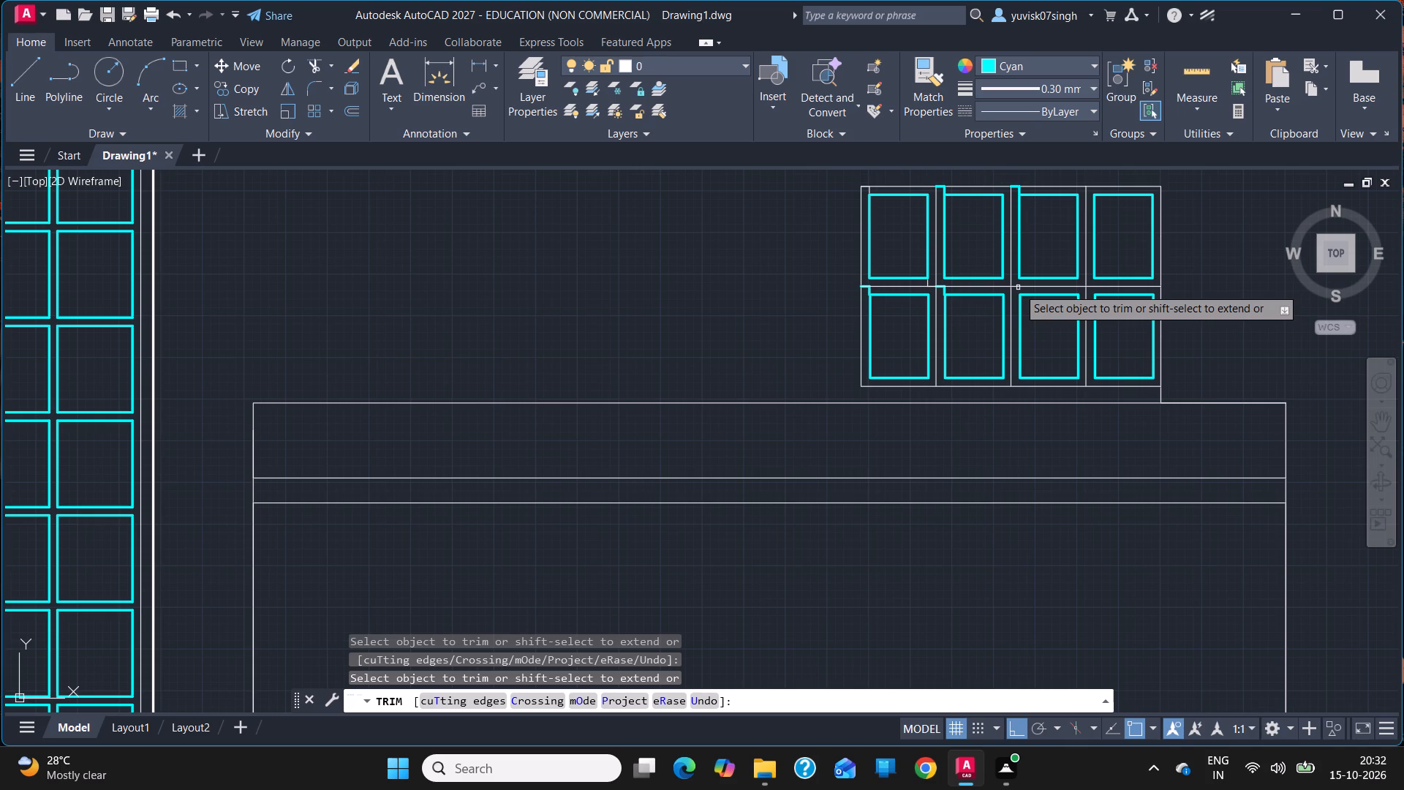
click(944, 291)
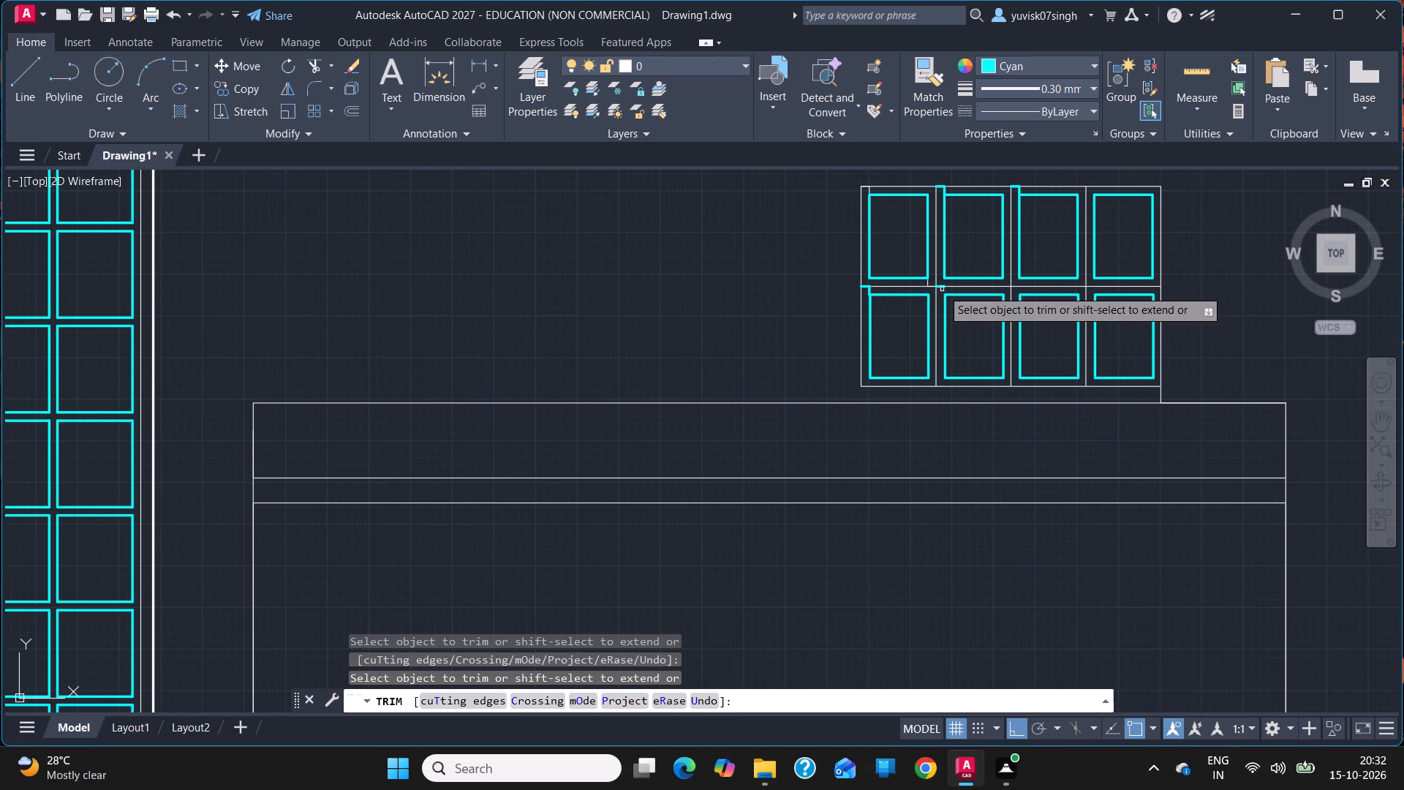
click(940, 285)
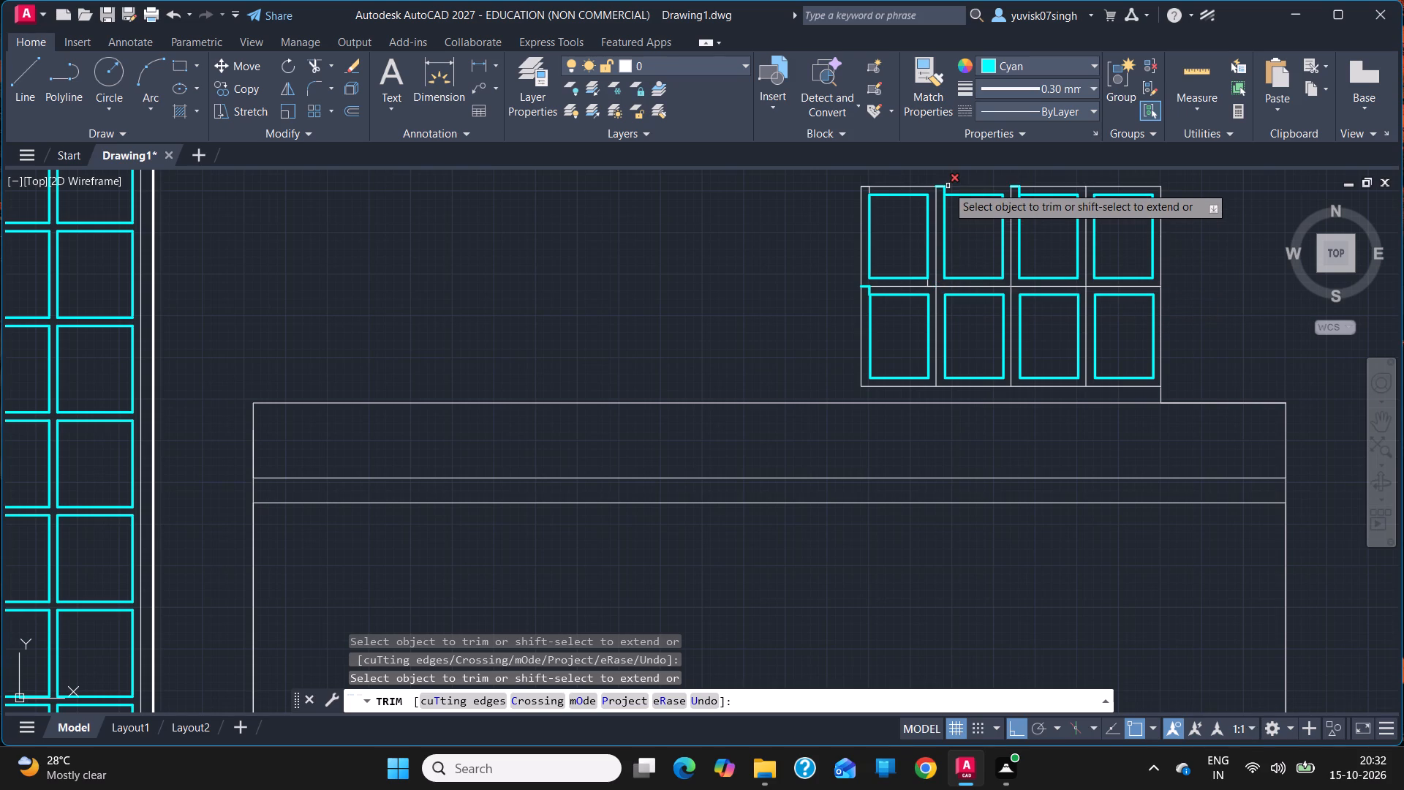
Trim away the offset guide segments in the upper row's second and third cells.
click(938, 186)
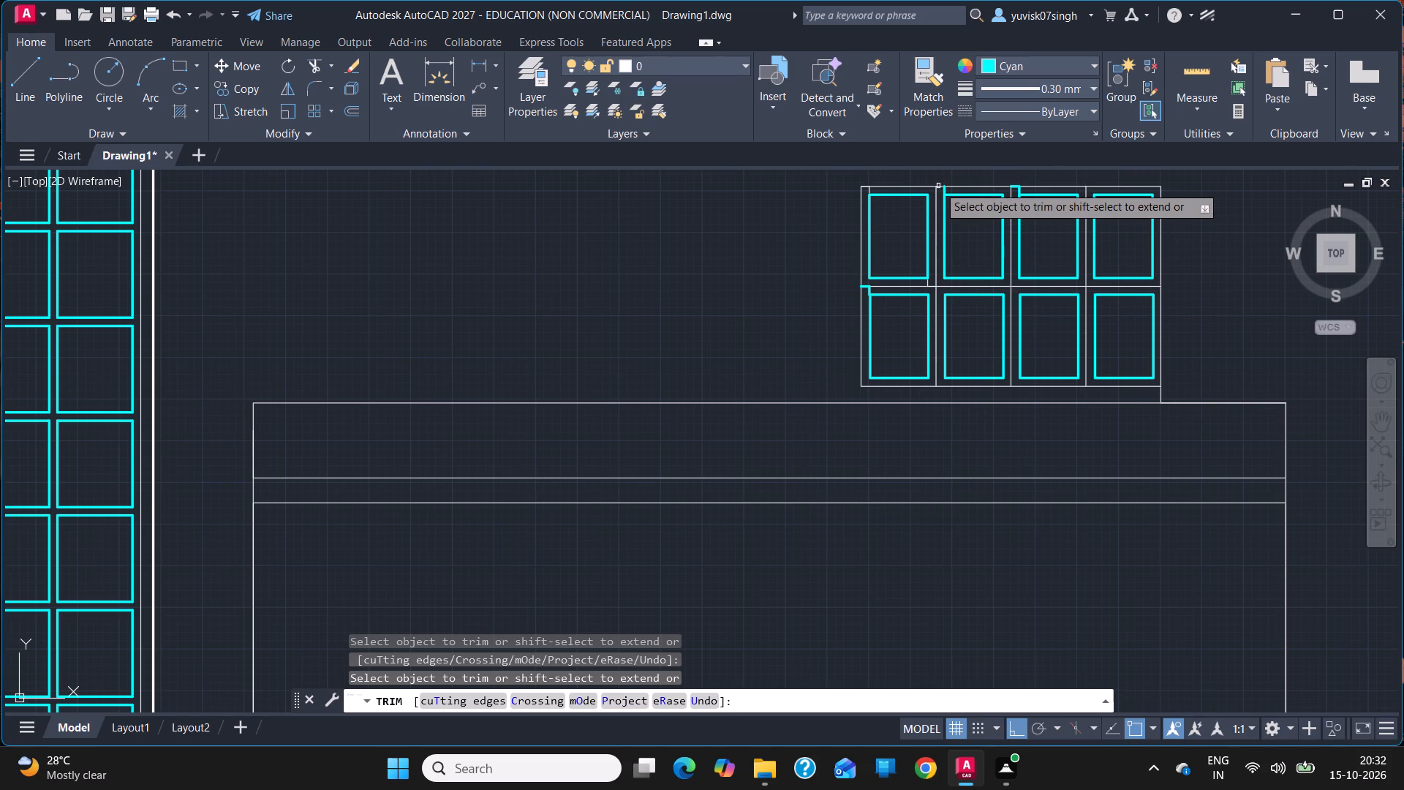
click(942, 188)
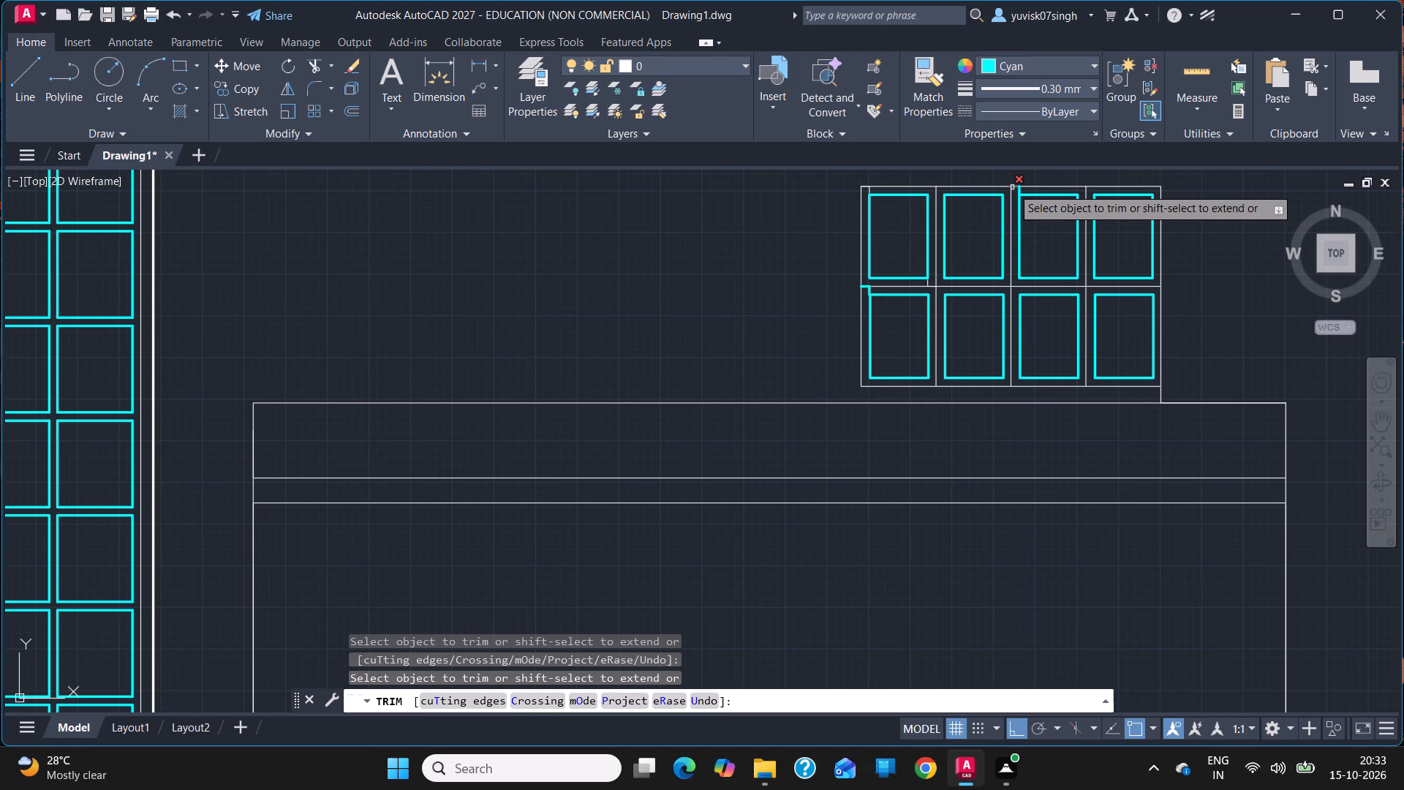
click(1013, 186)
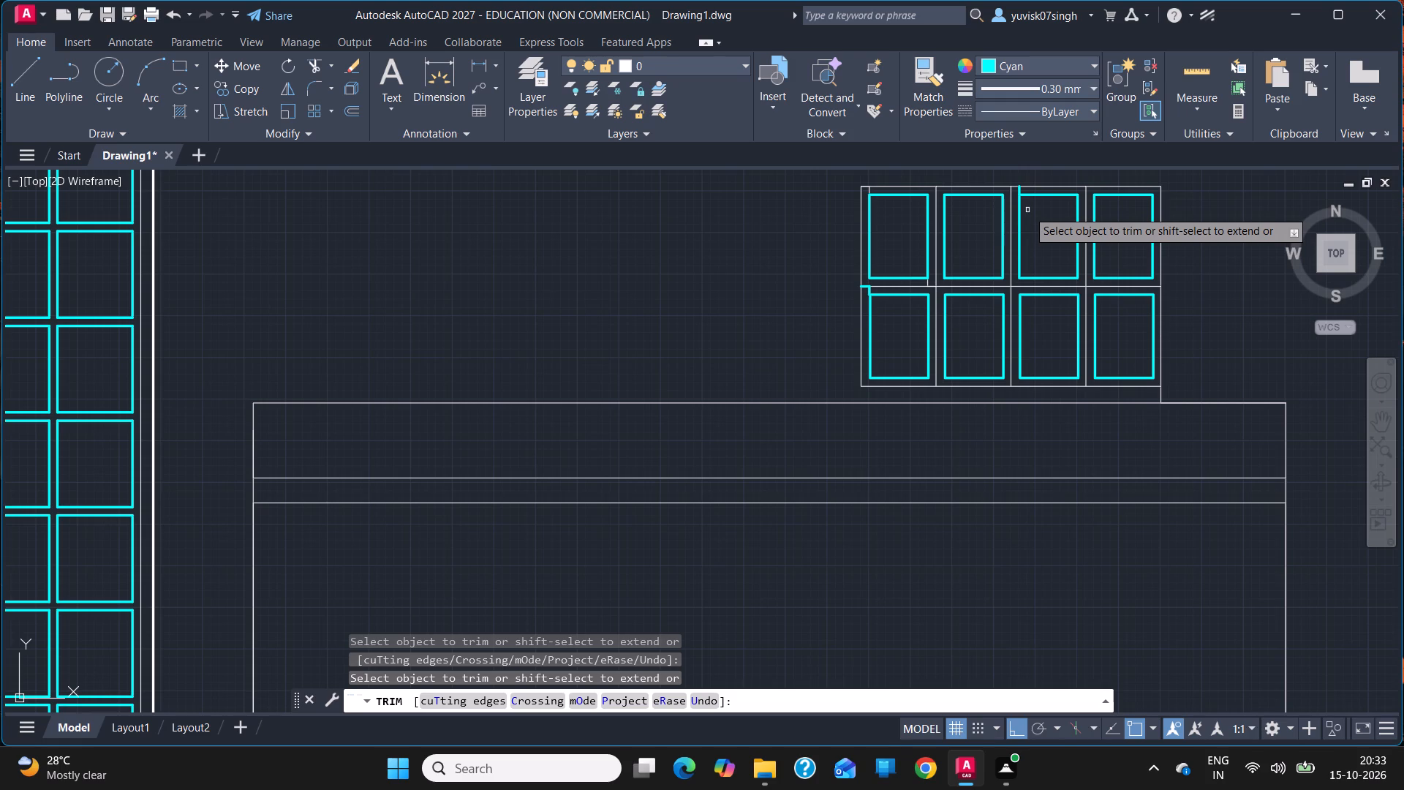
click(1017, 189)
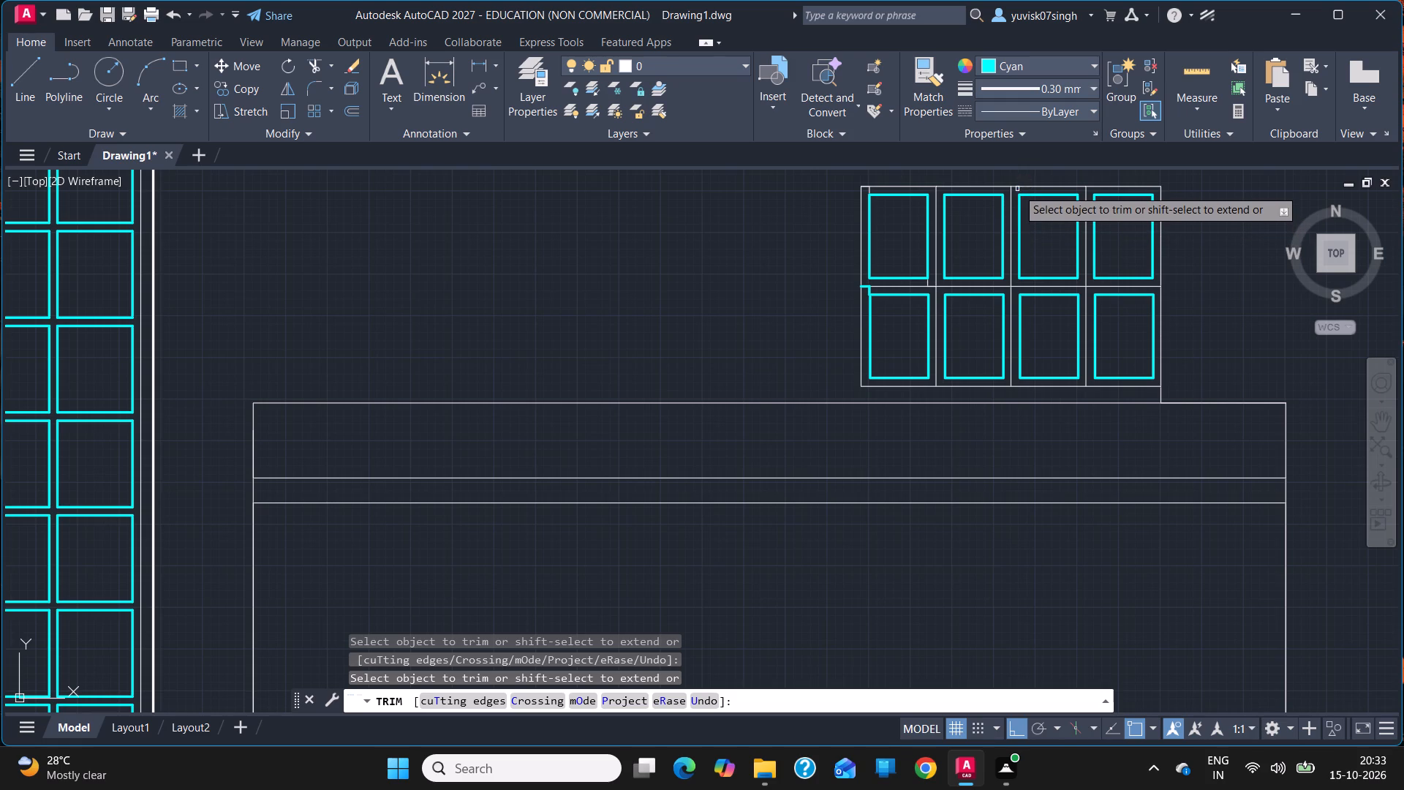
Trim away the leftover guide segments around the first-column panes in both rows.
click(872, 191)
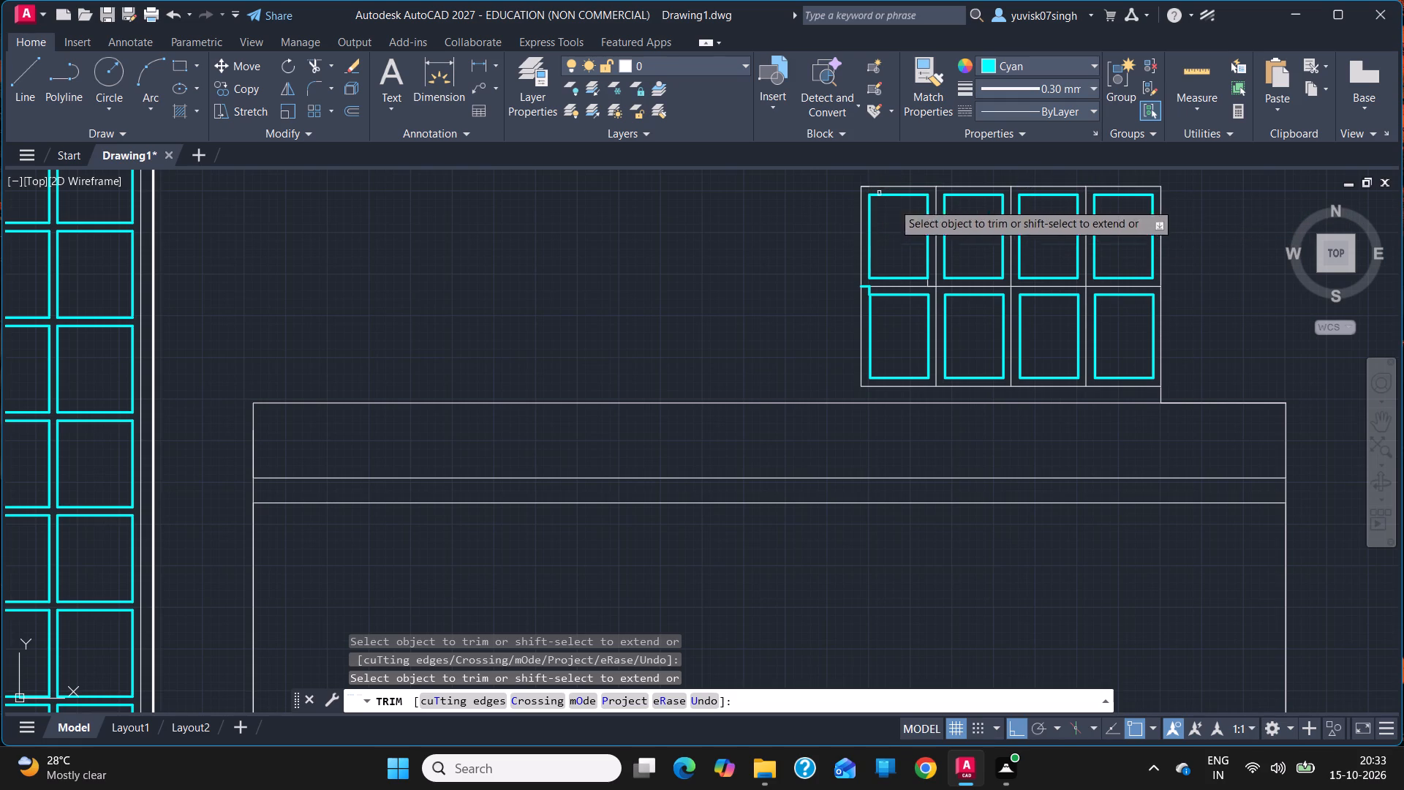
click(928, 286)
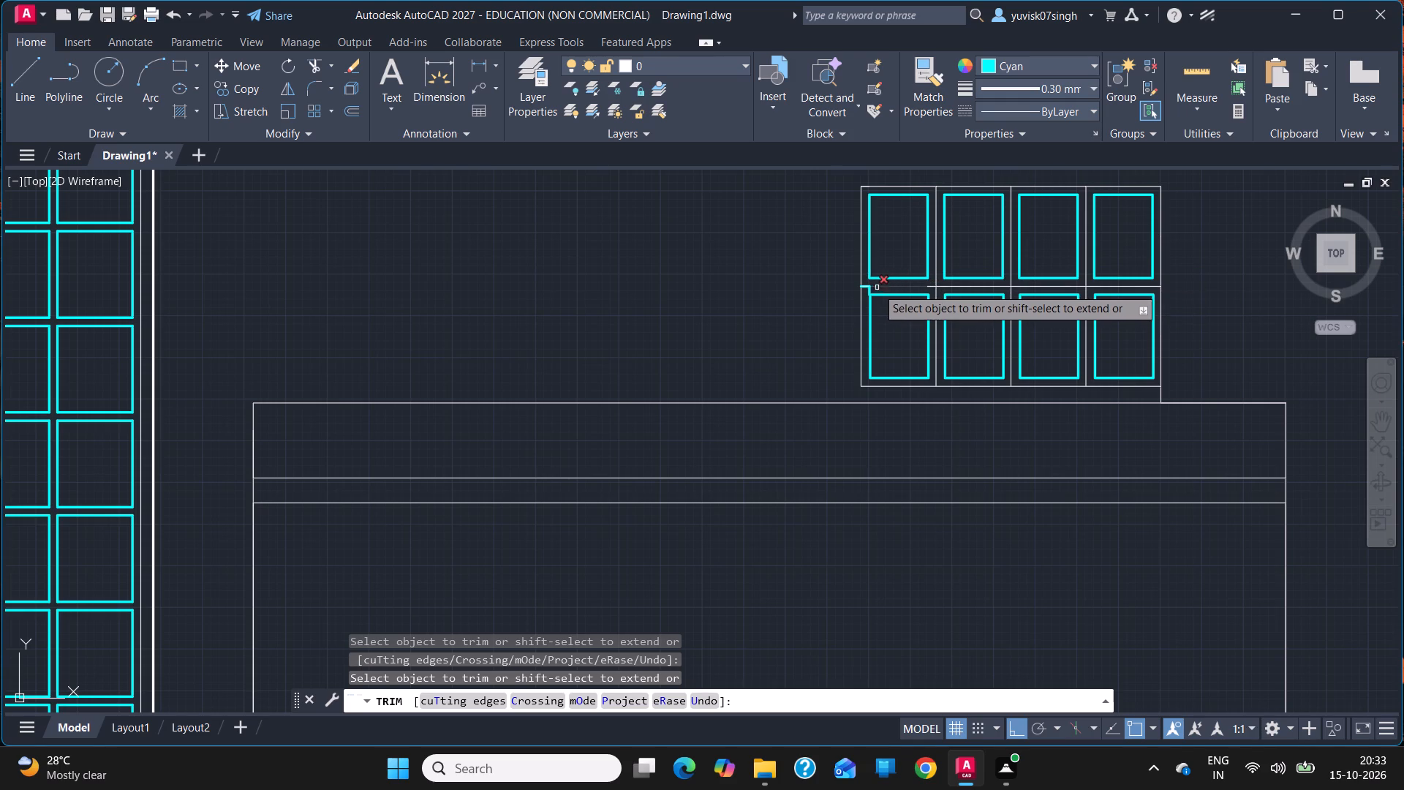
click(869, 288)
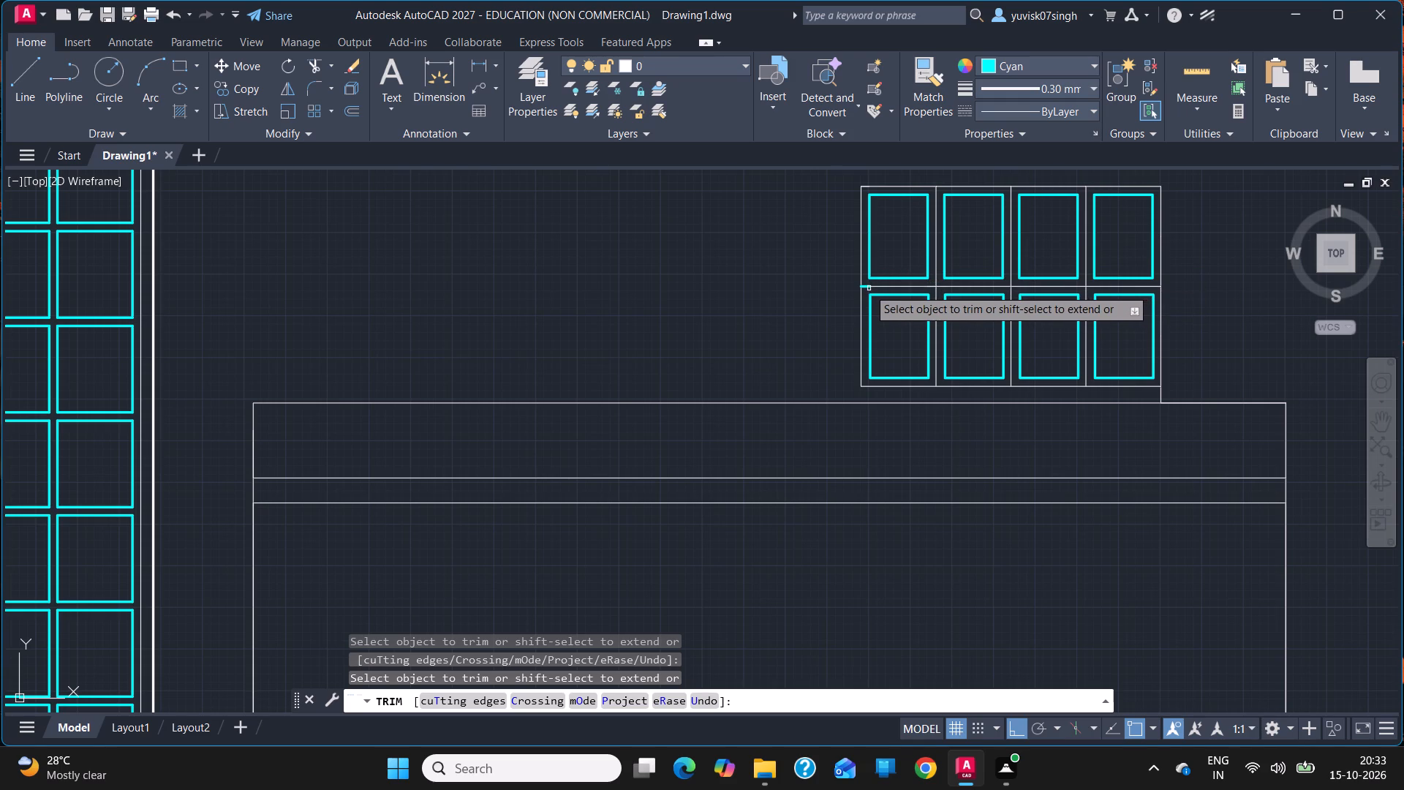
click(868, 285)
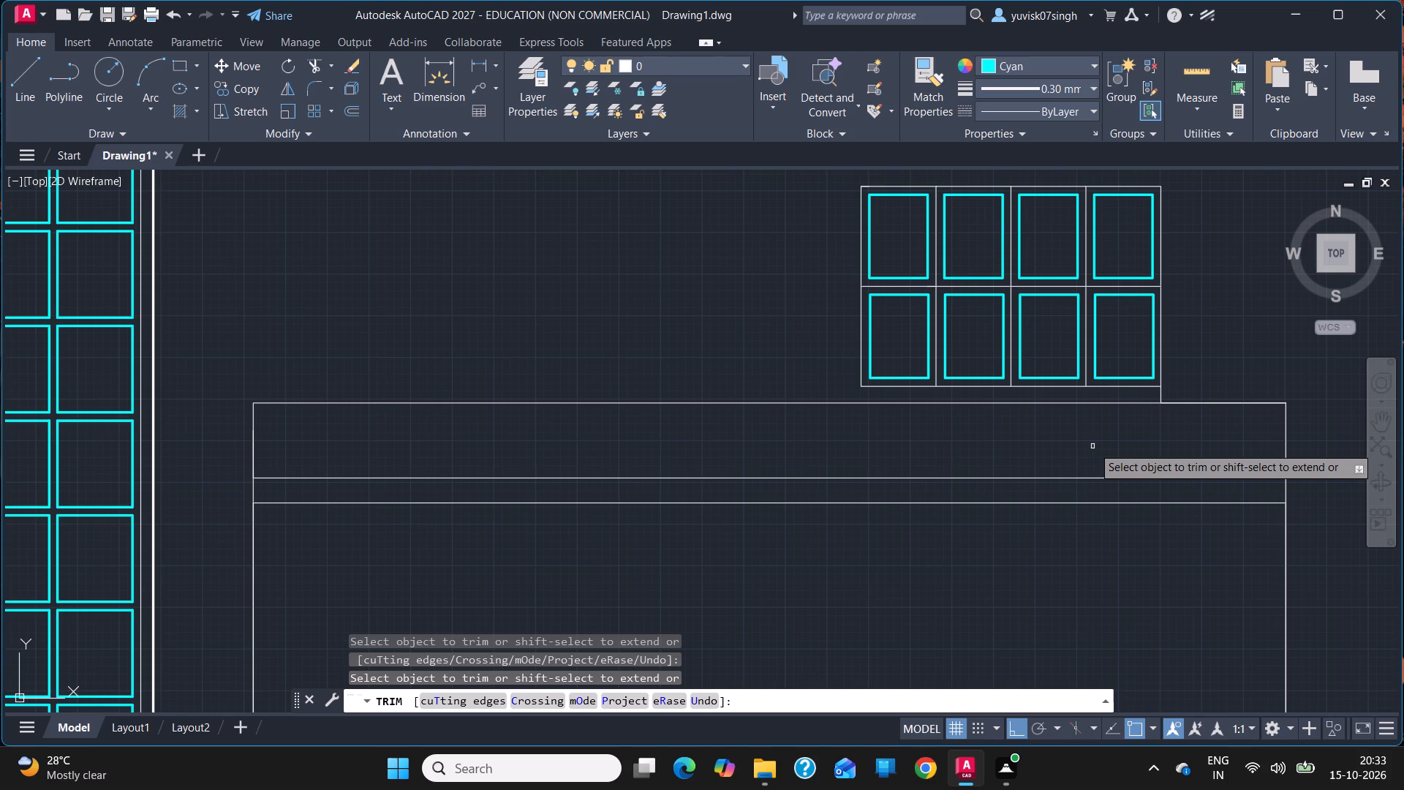
Trim away the short vertical line connecting the window's lower-right corner to the building outline.
click(1161, 396)
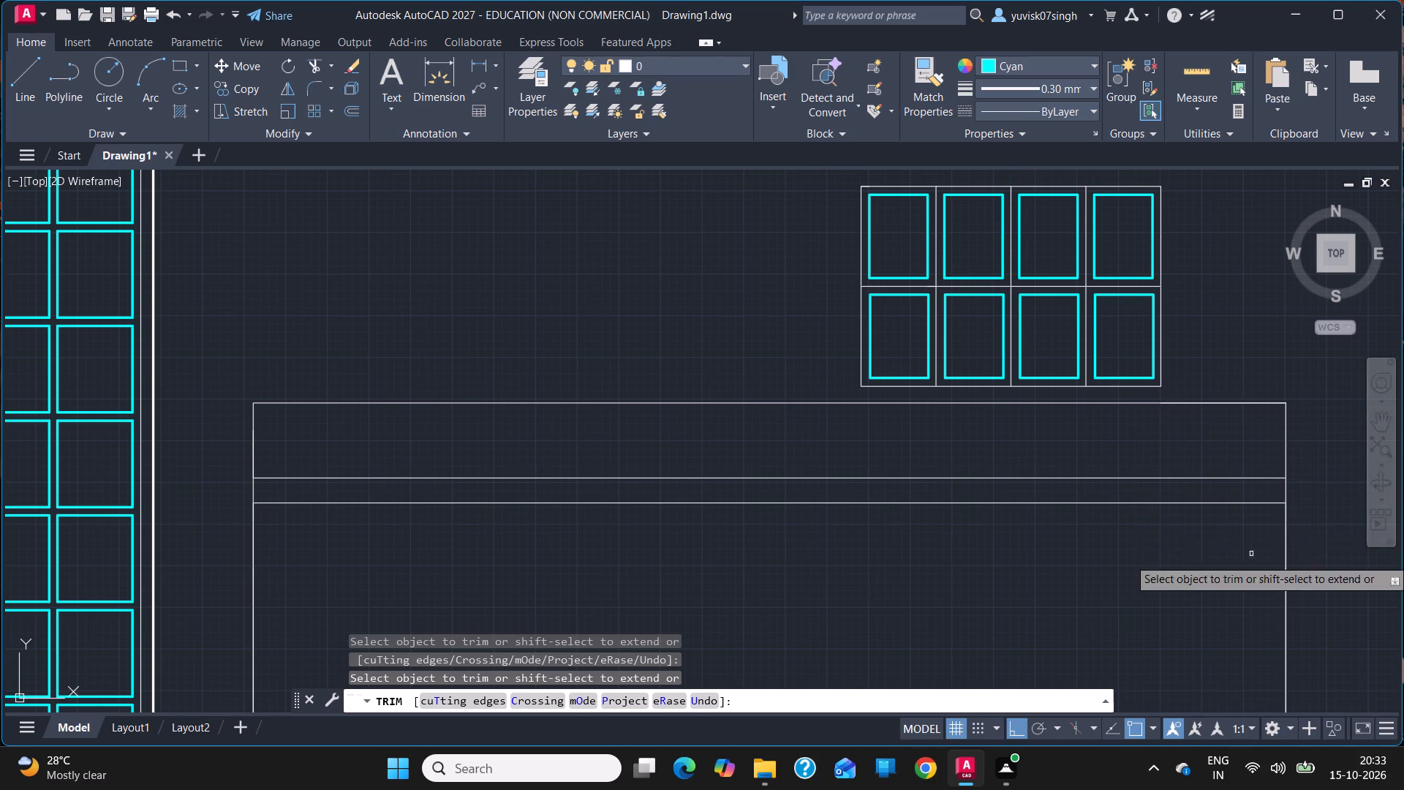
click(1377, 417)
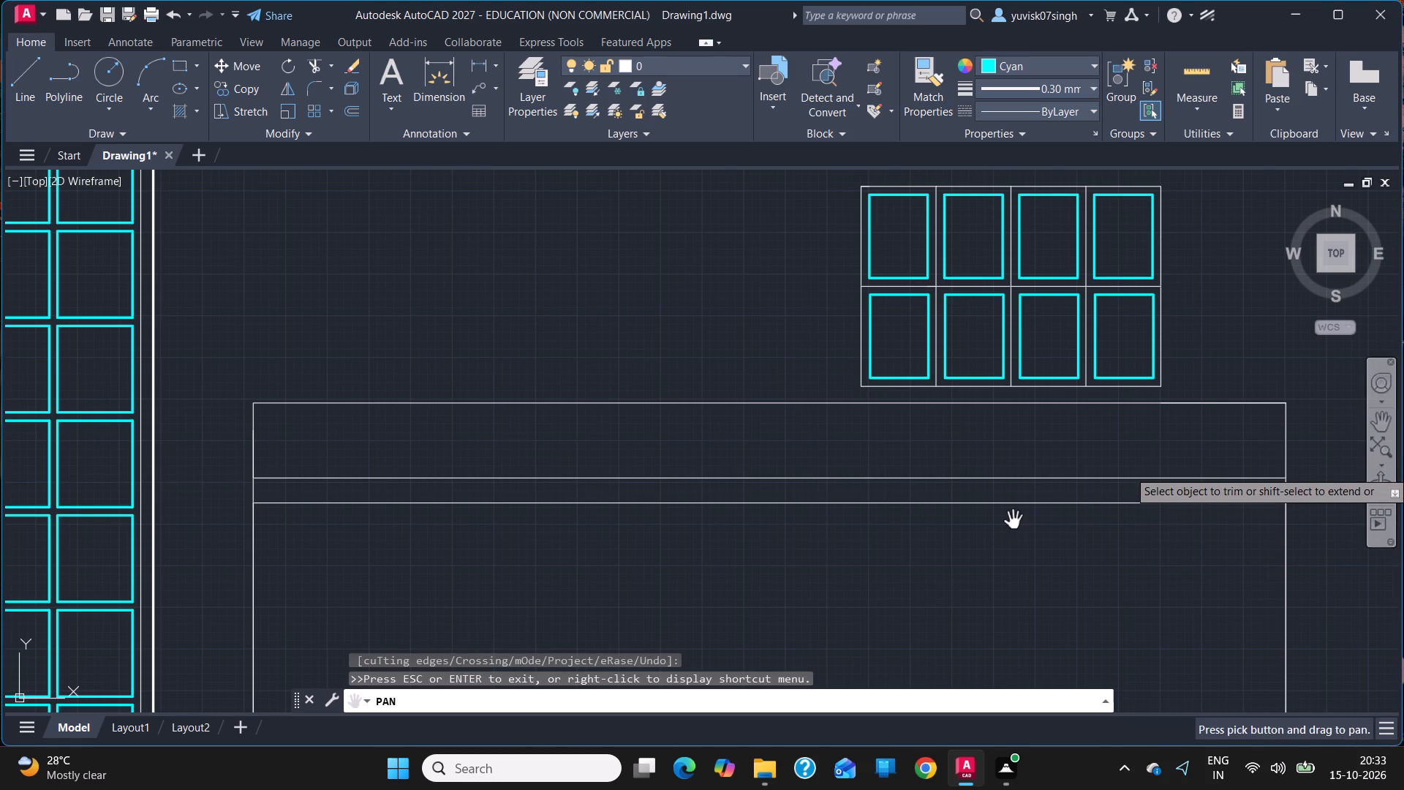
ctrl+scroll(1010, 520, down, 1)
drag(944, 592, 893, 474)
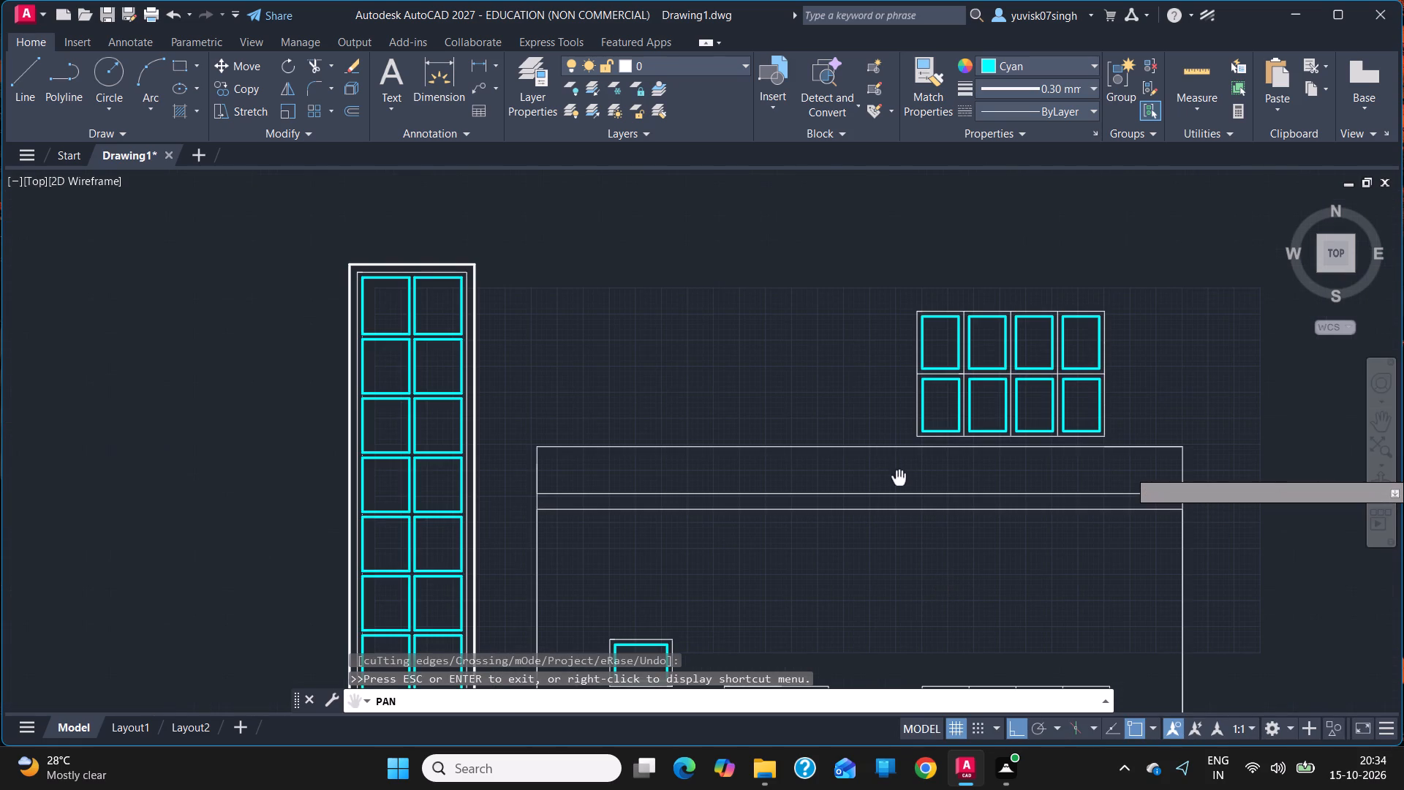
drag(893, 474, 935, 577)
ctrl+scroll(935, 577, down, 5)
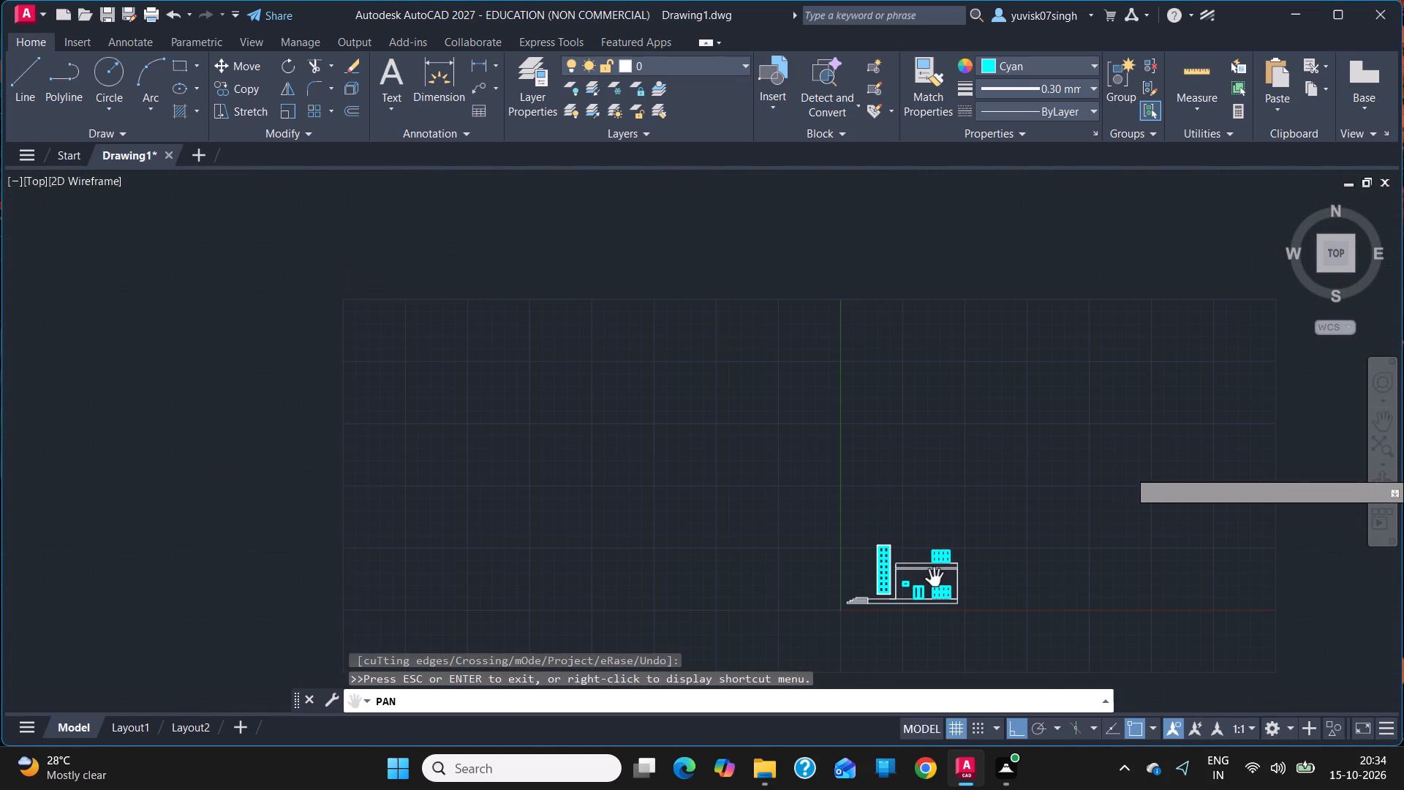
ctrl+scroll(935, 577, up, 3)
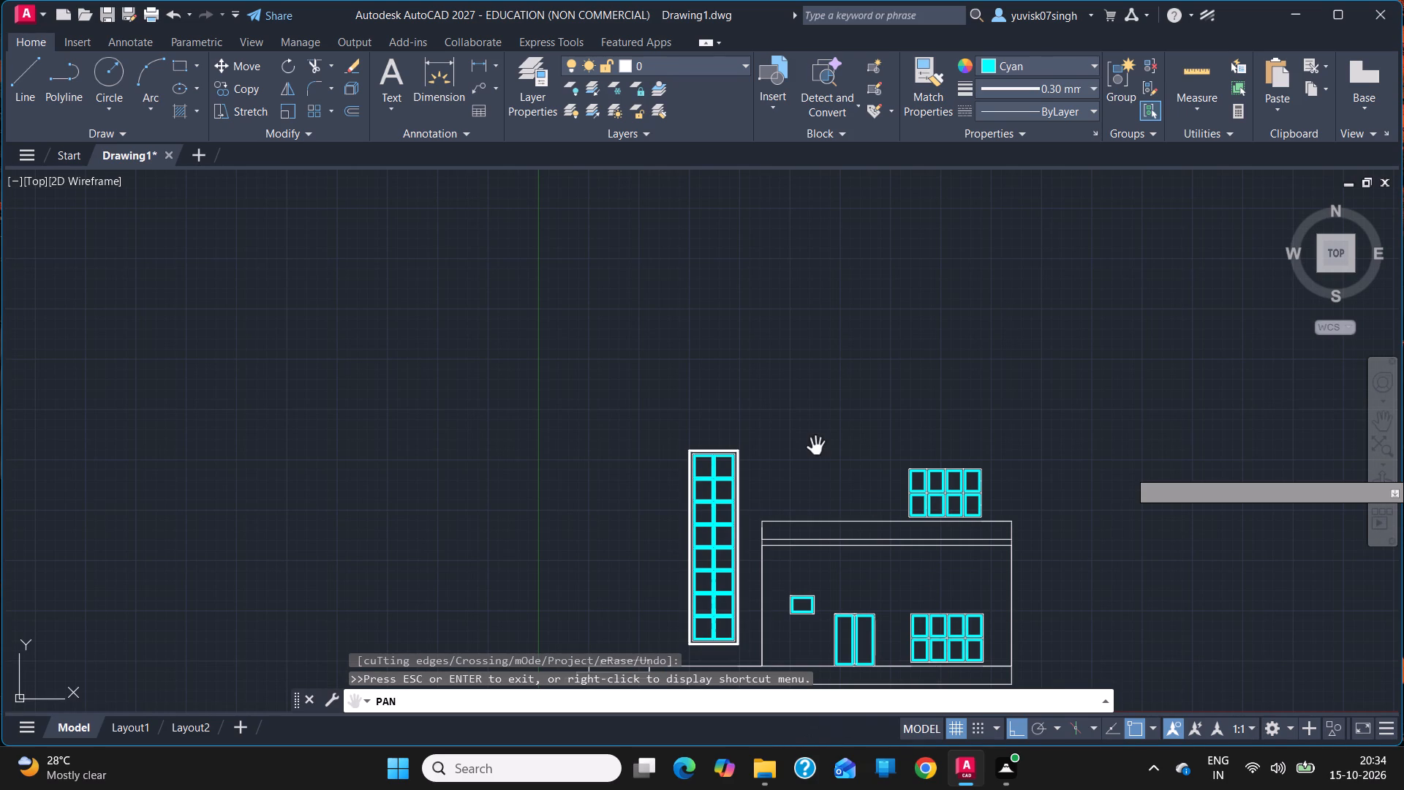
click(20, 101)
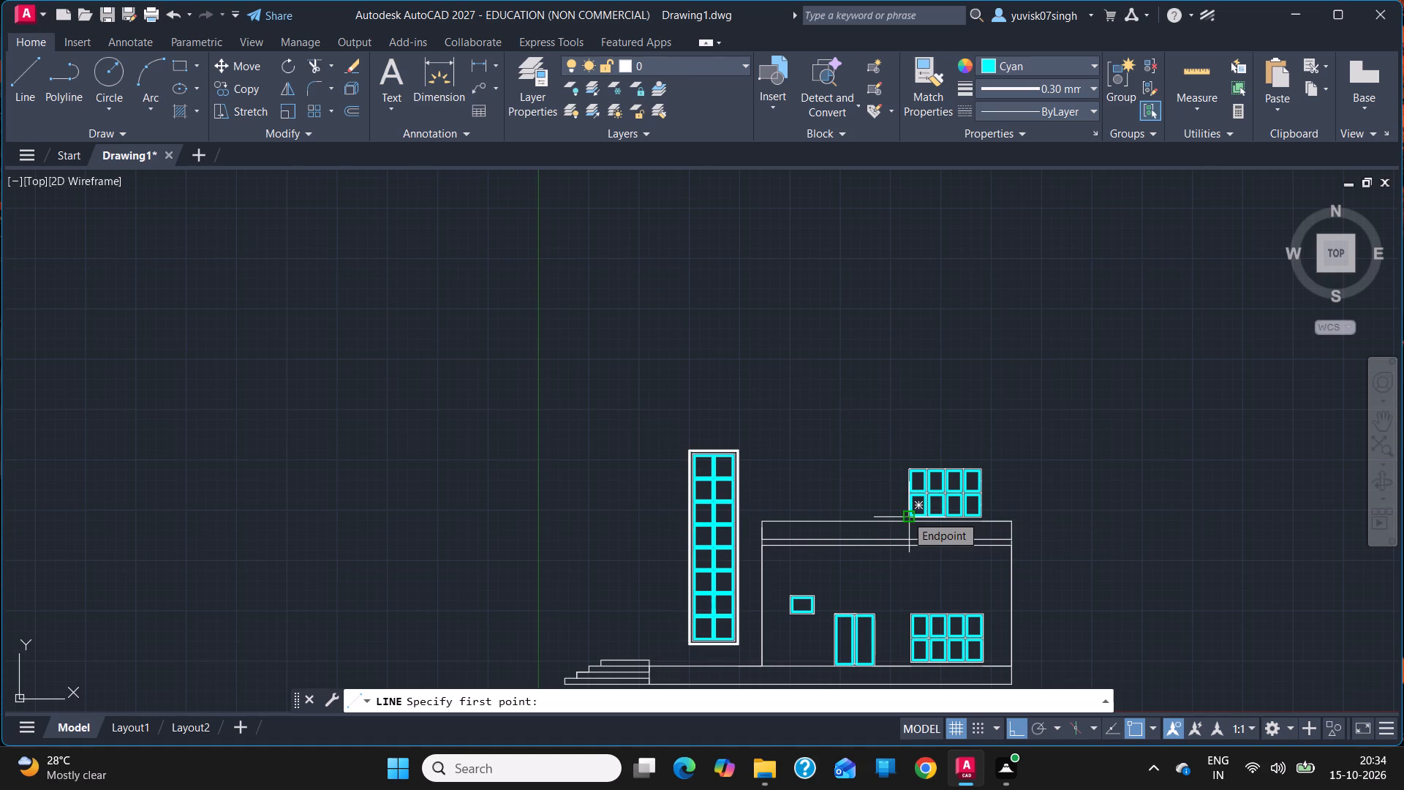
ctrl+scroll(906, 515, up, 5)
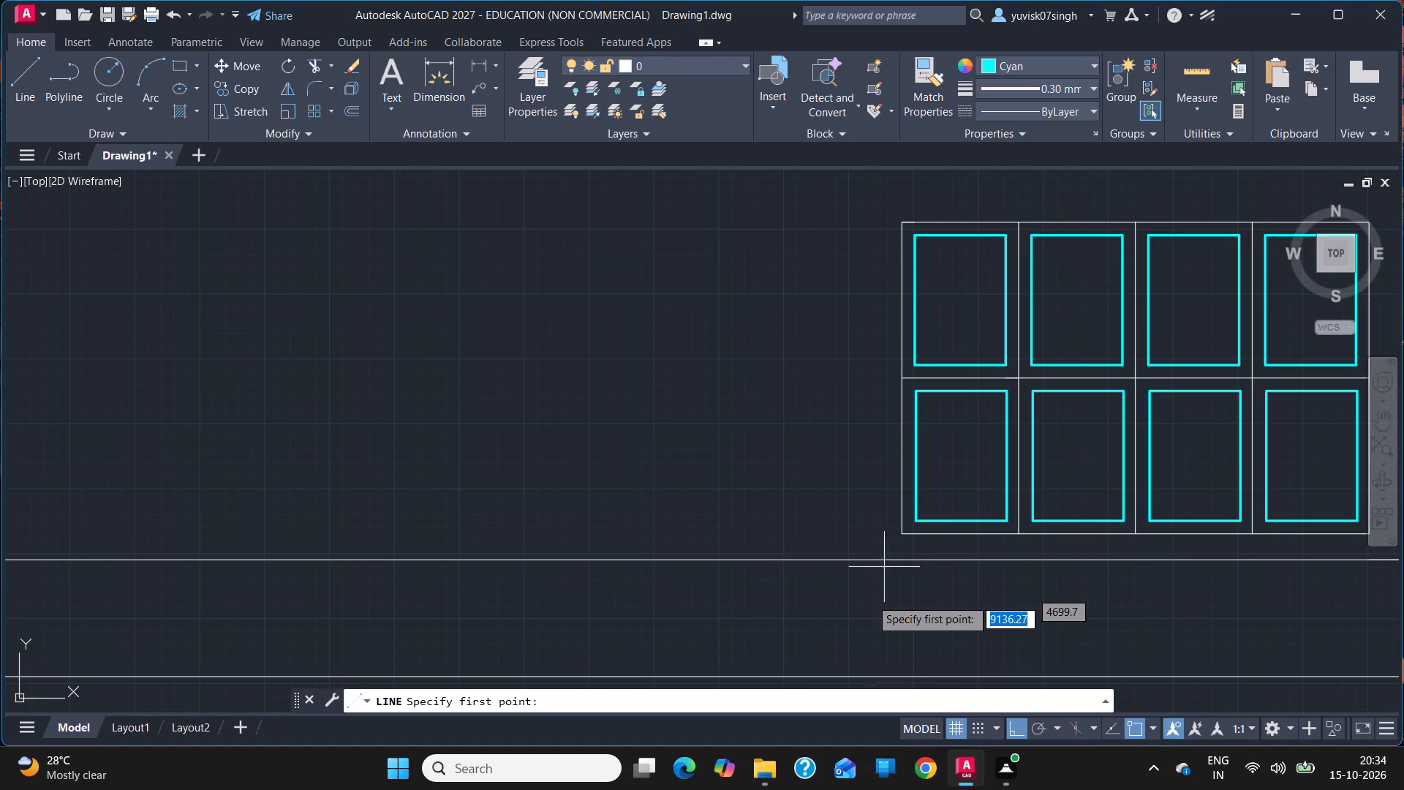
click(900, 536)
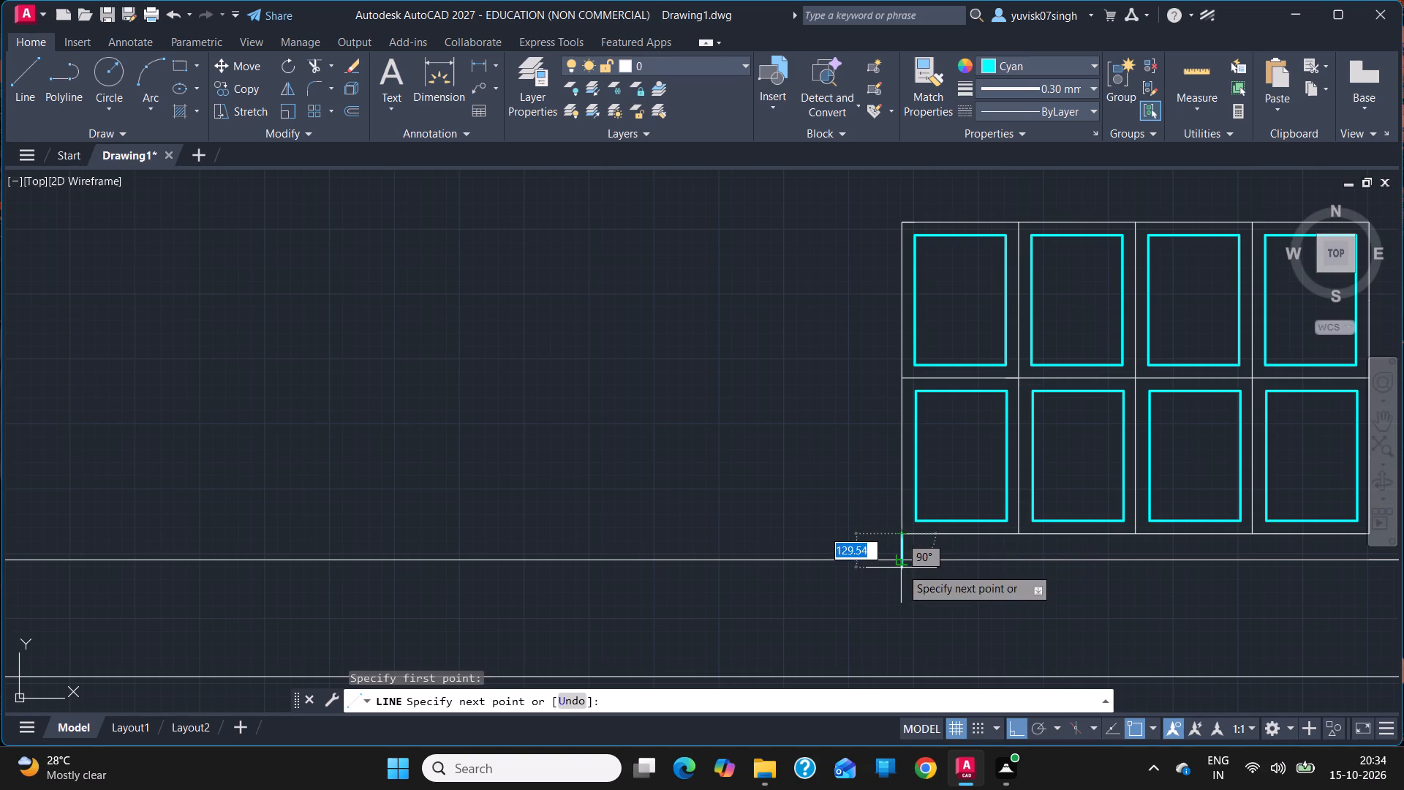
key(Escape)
Set the current lineweight and the current object colour to ByLayer.
click(1014, 87)
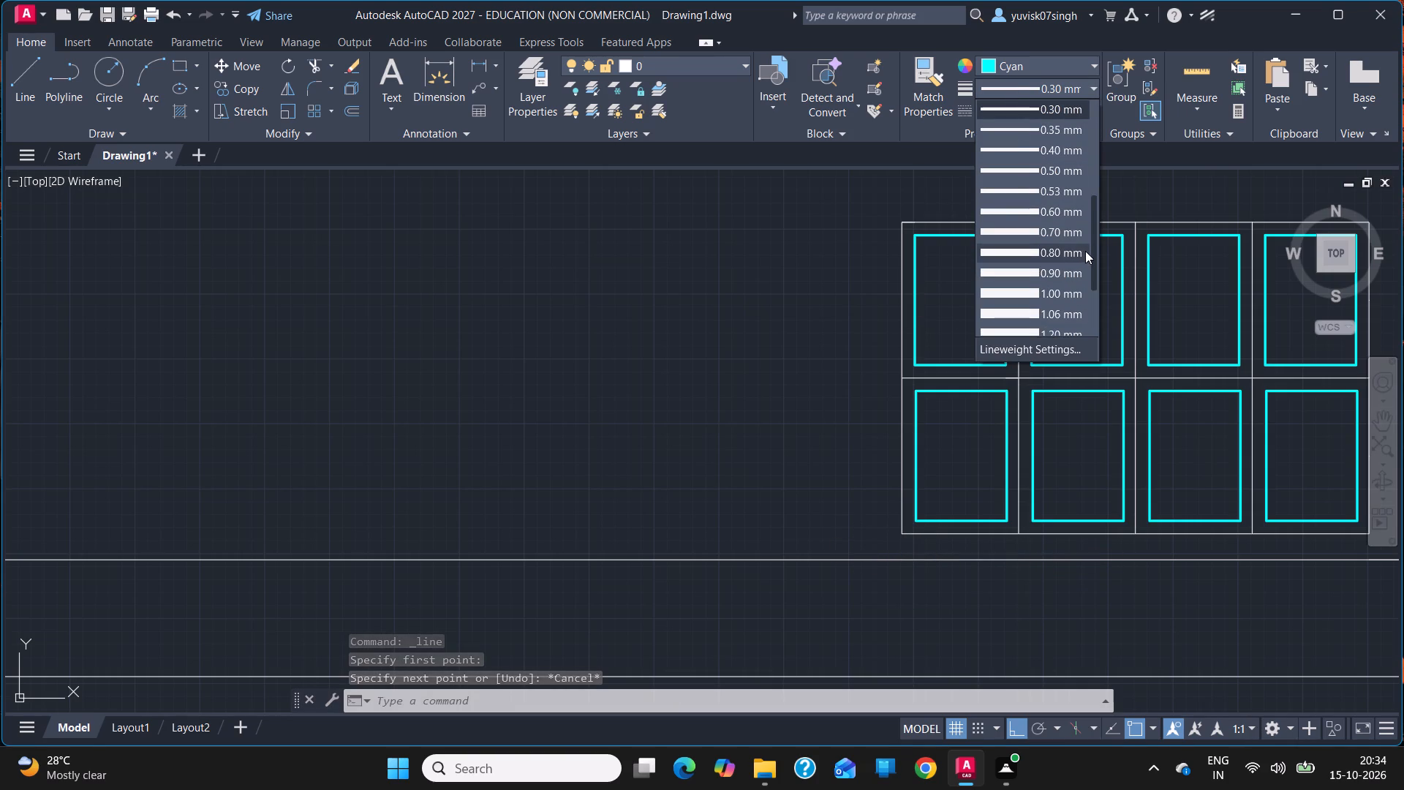
drag(1095, 252, 1083, 71)
click(1054, 104)
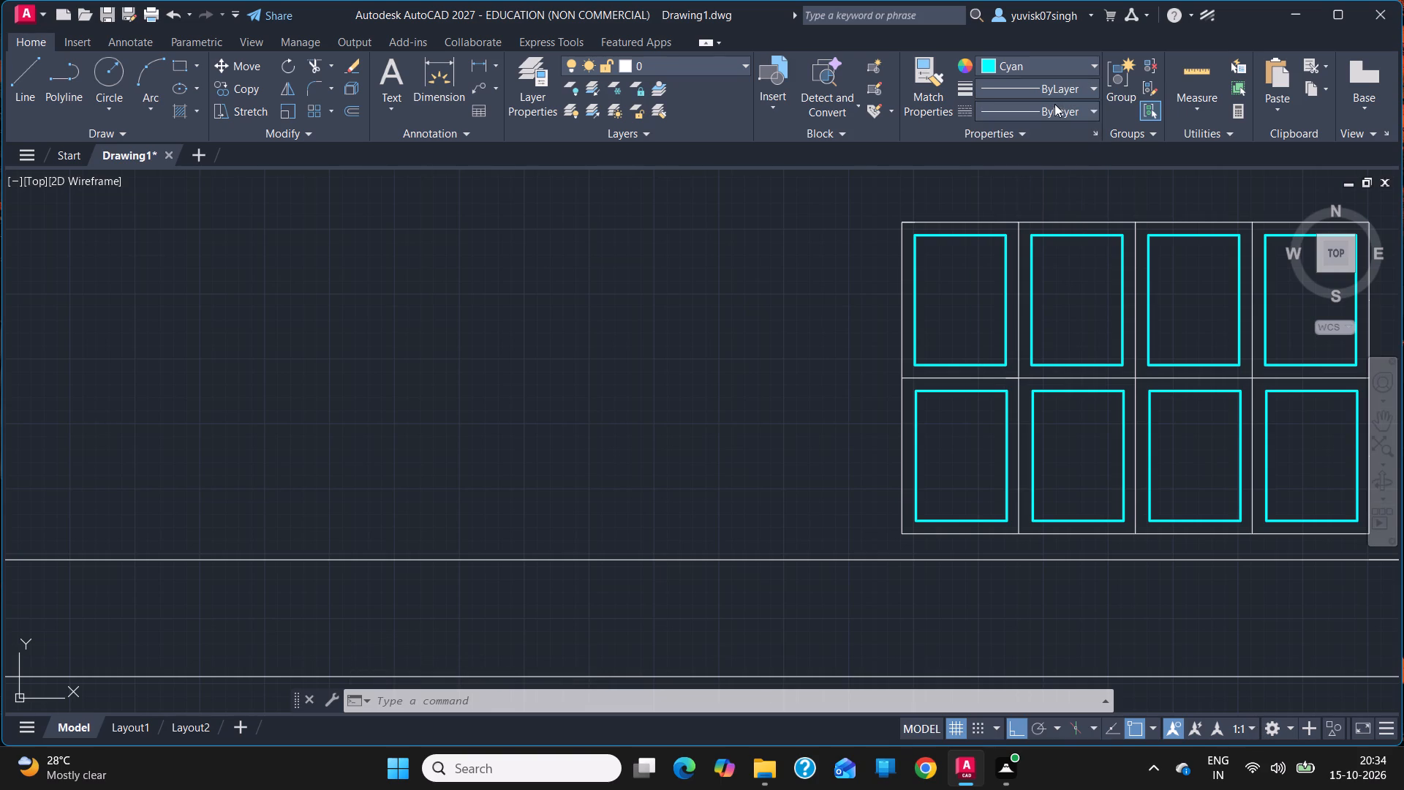
click(1057, 66)
click(1016, 83)
Draw a short vertical guide line from the upper window's lower-left corner down to the building's top edge.
click(42, 86)
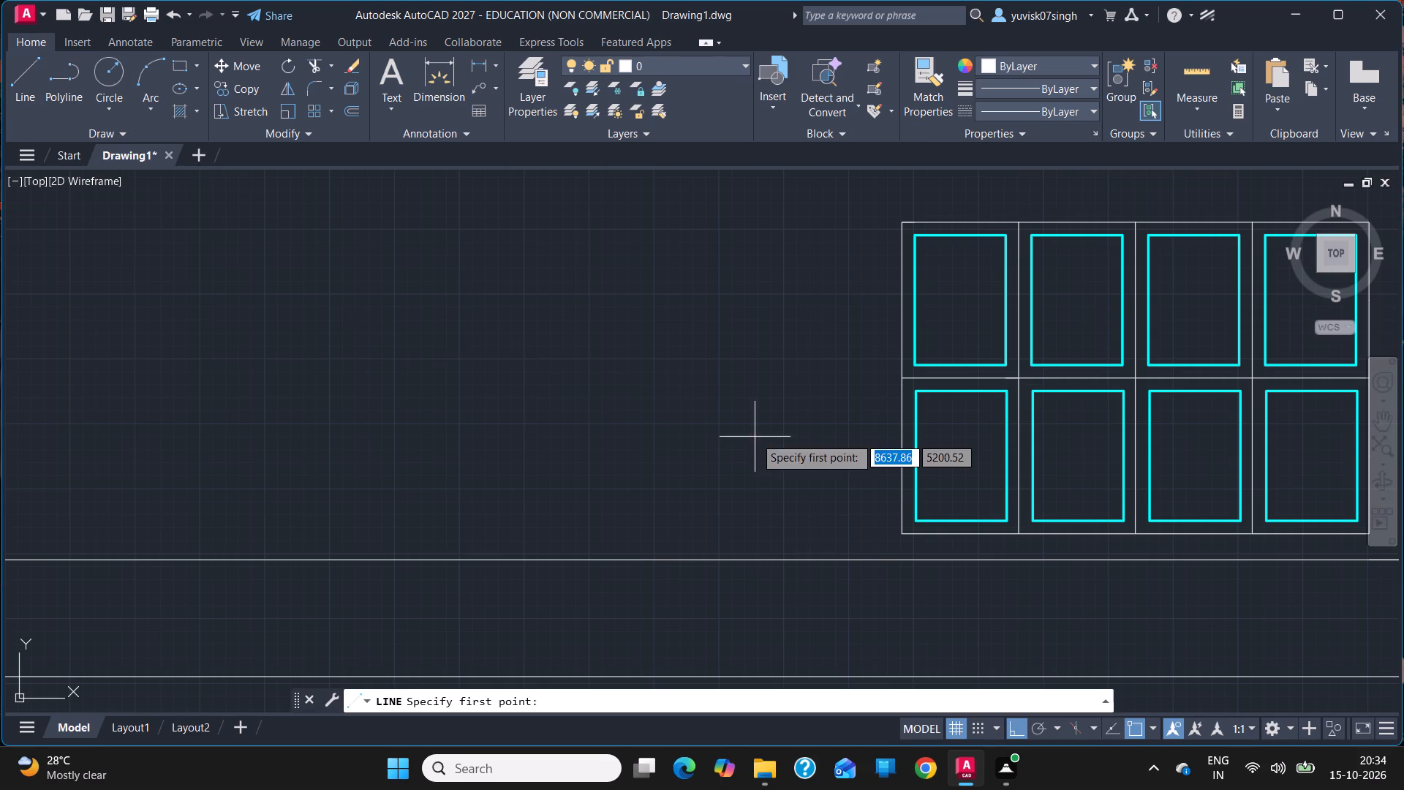
click(903, 532)
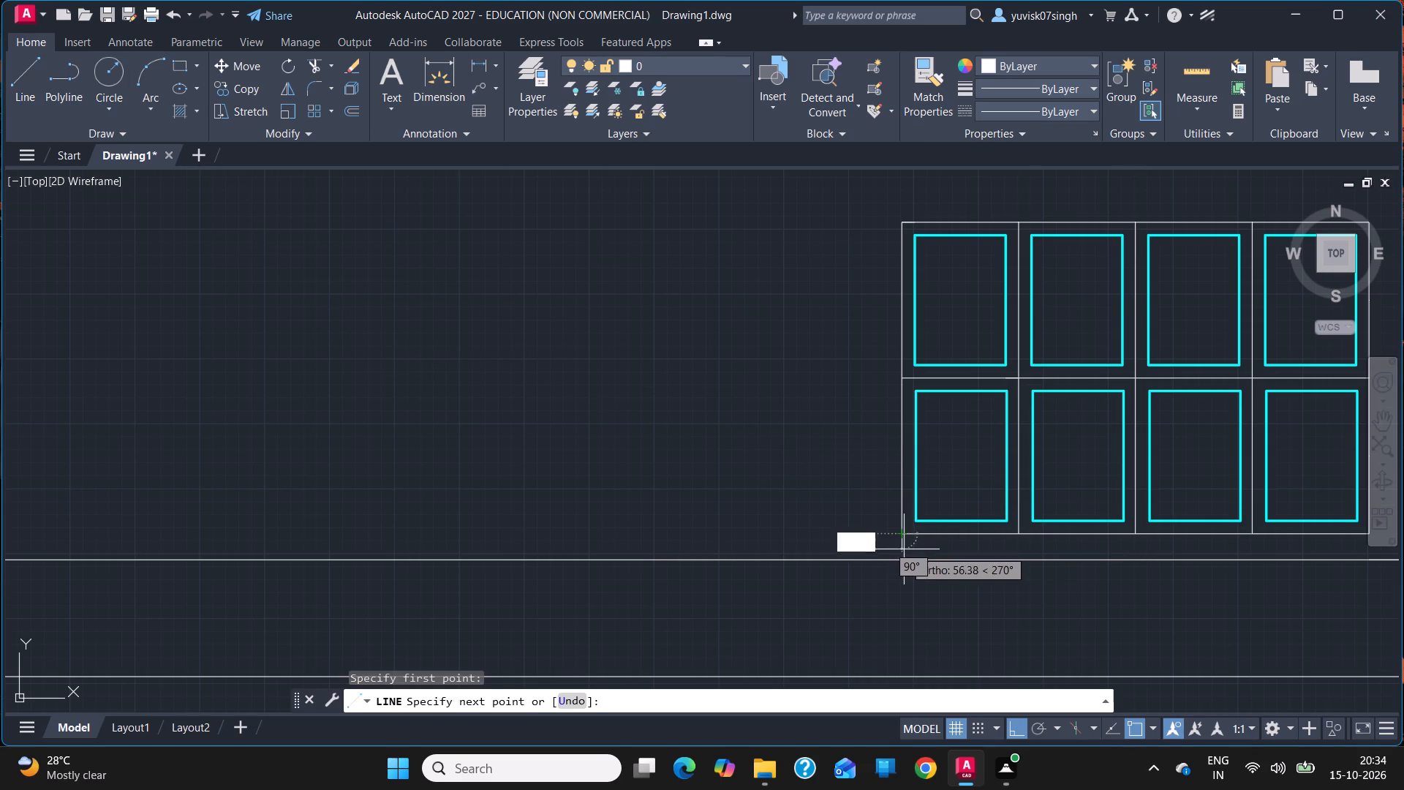
click(899, 563)
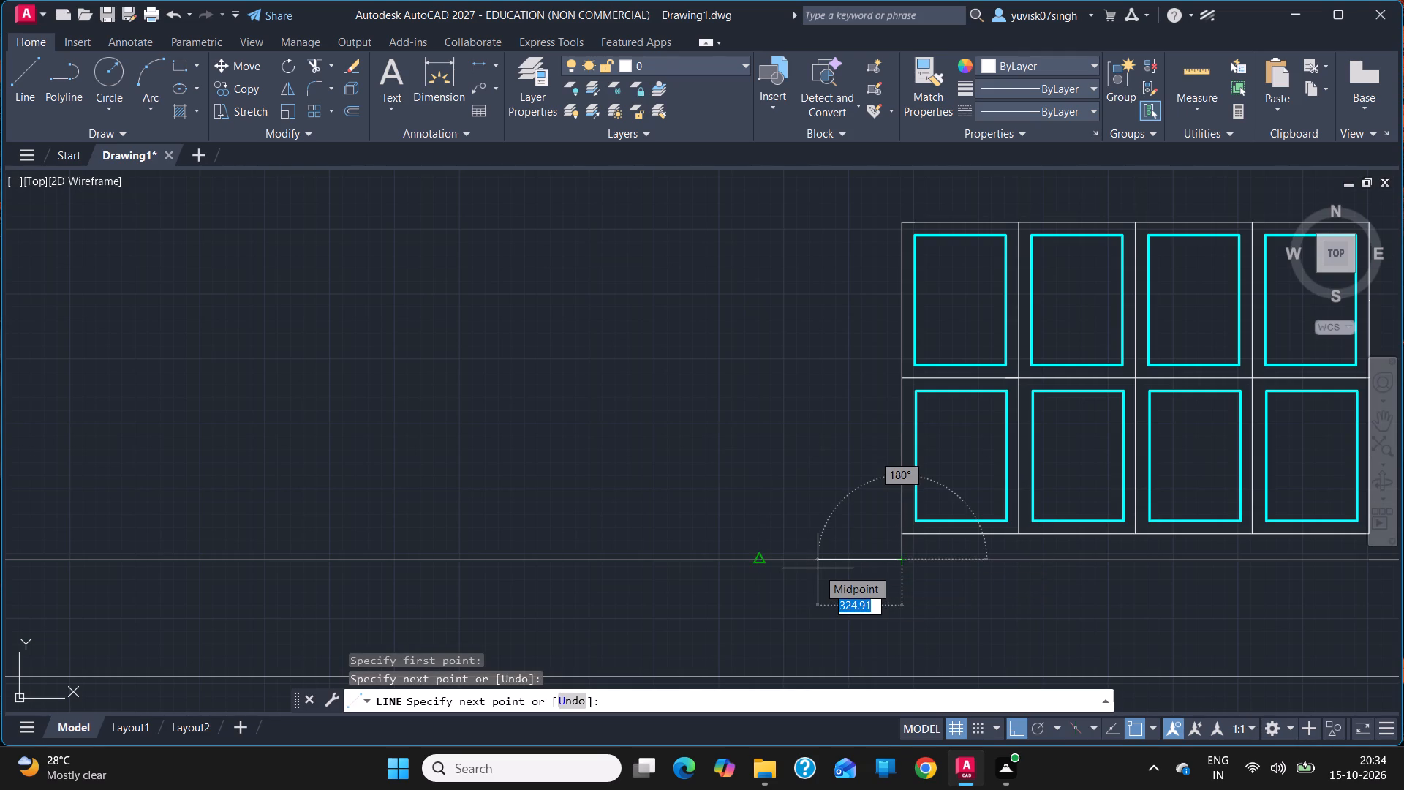
key(Escape)
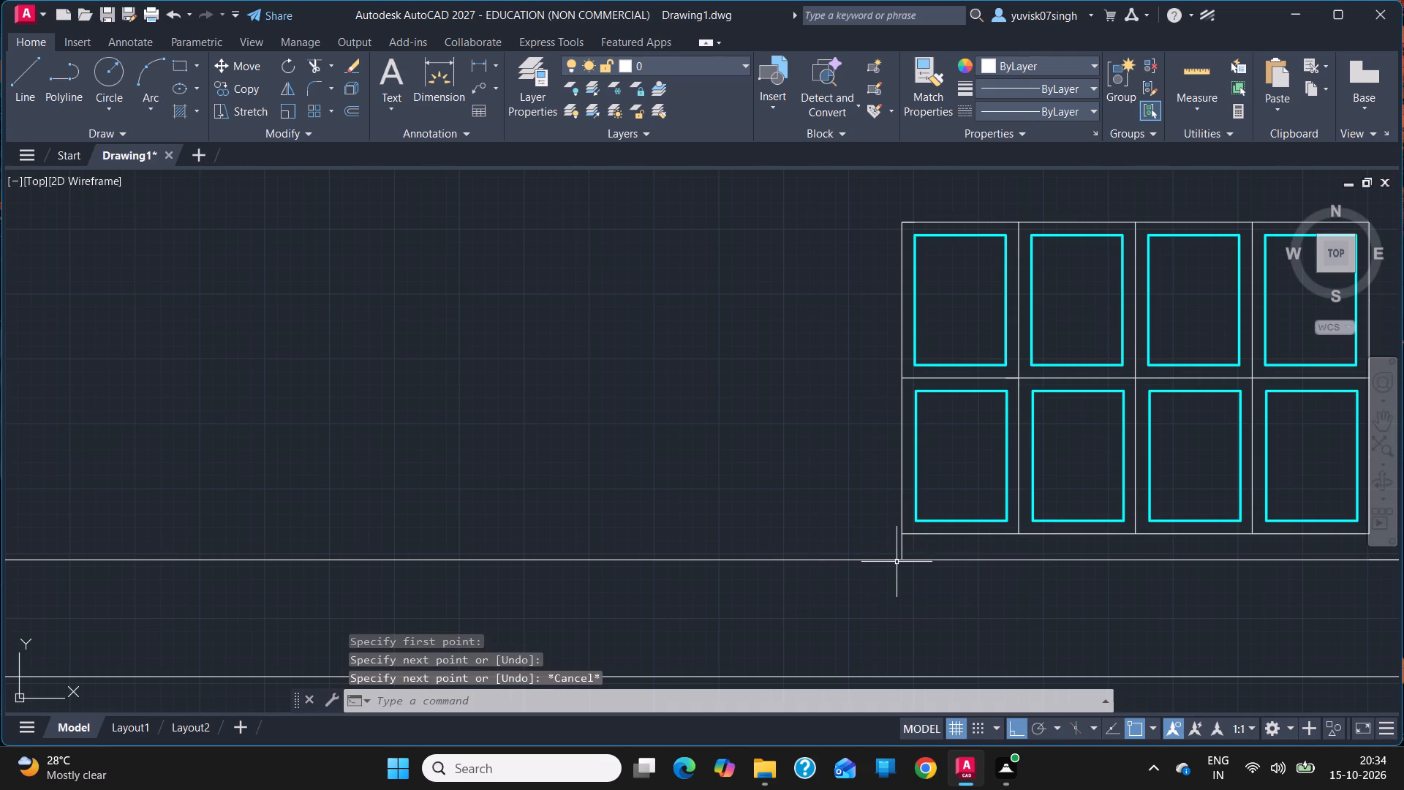
Measure the horizontal gap between the double door's lower-right corner and the ground-floor window's left edge using a temporary line.
ctrl+scroll(897, 560, down, 4)
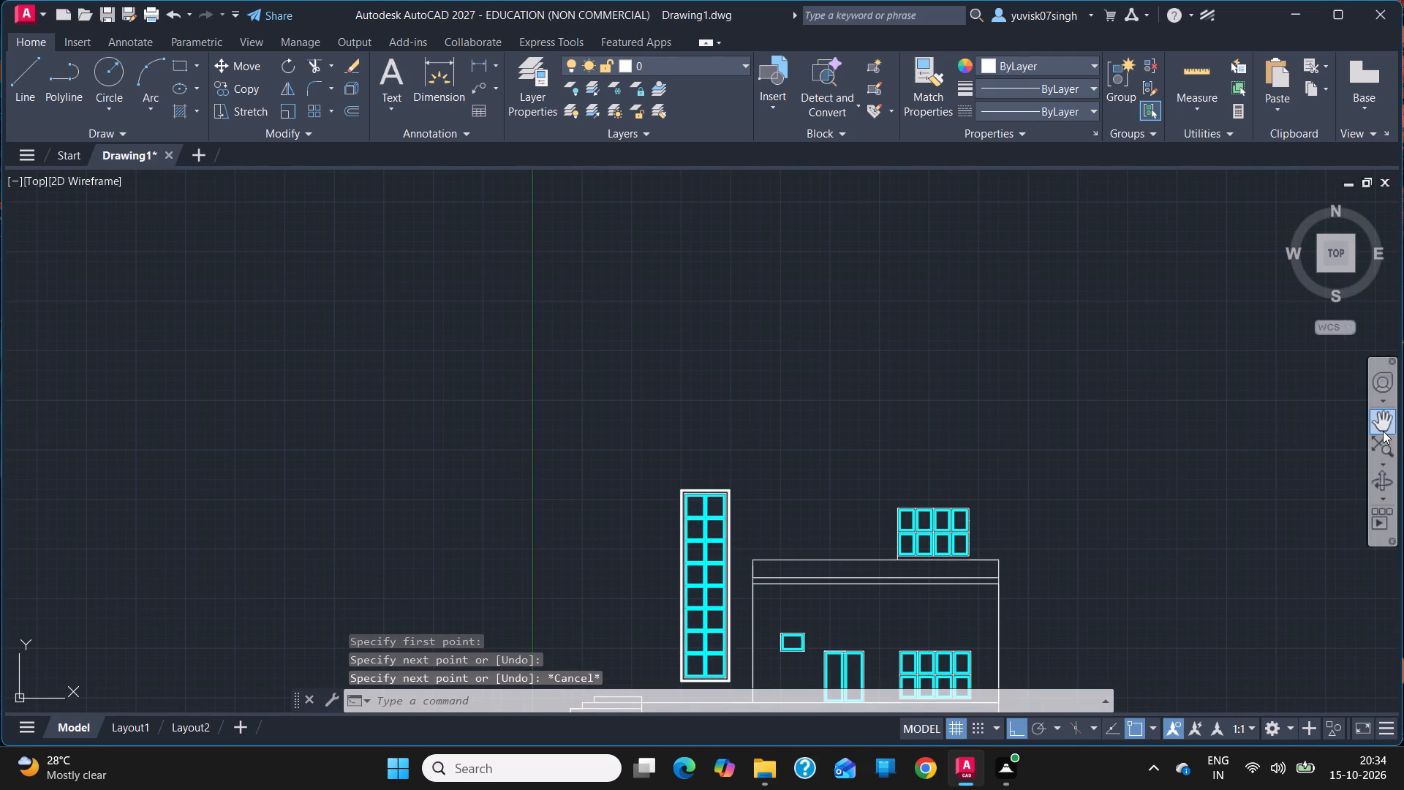
click(1383, 429)
drag(1174, 490, 1060, 336)
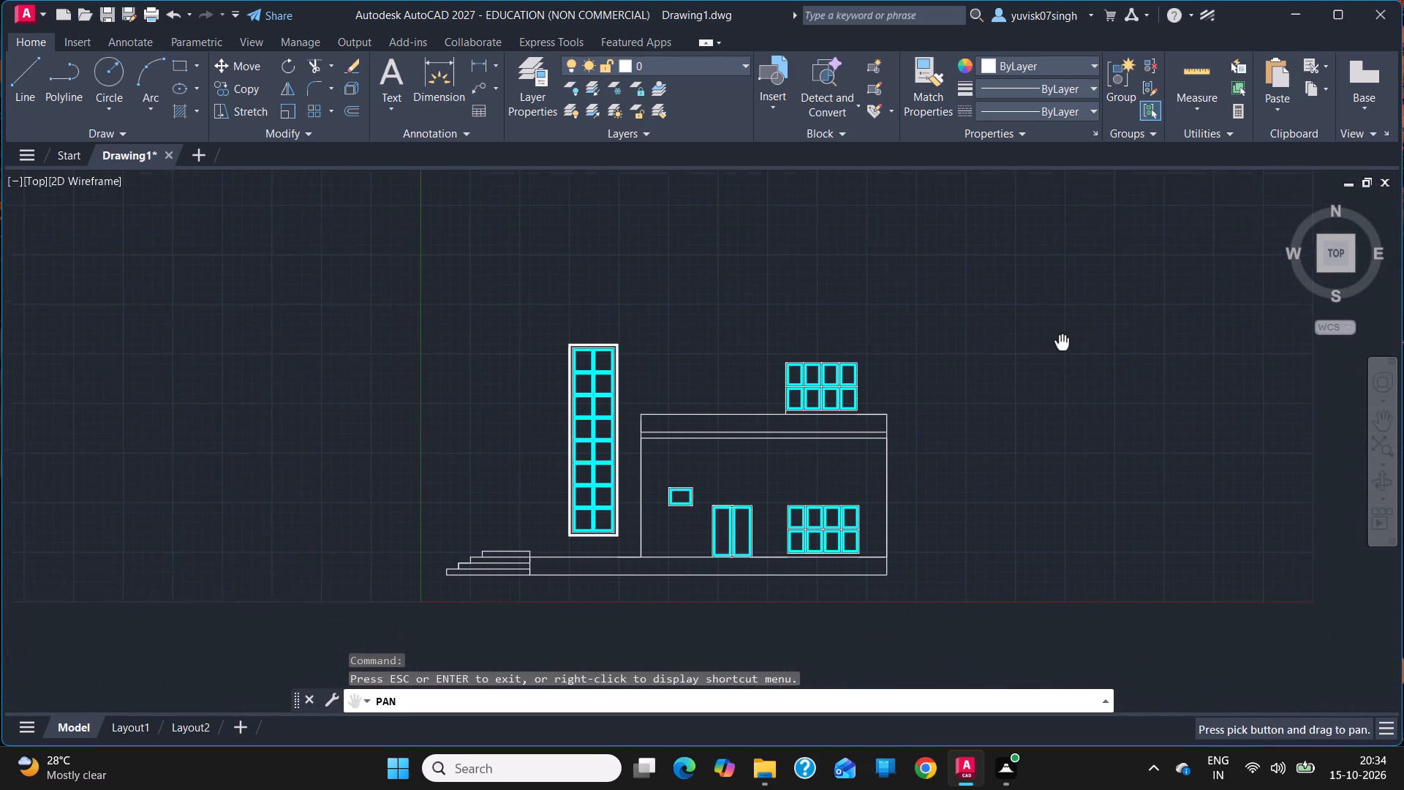
drag(1060, 336, 1061, 317)
click(1001, 360)
ctrl+scroll(1001, 360, up, 2)
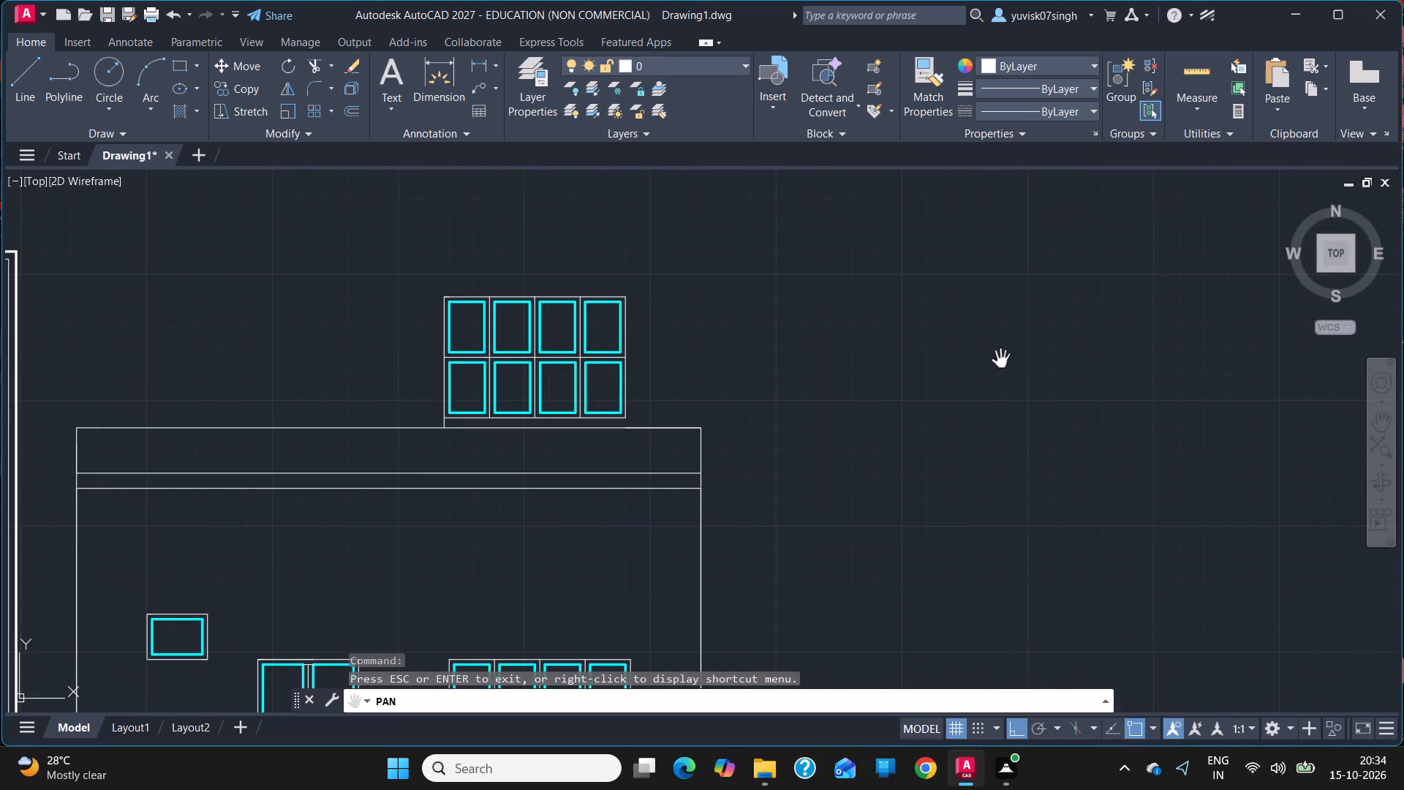
drag(864, 433, 1022, 160)
key(Escape)
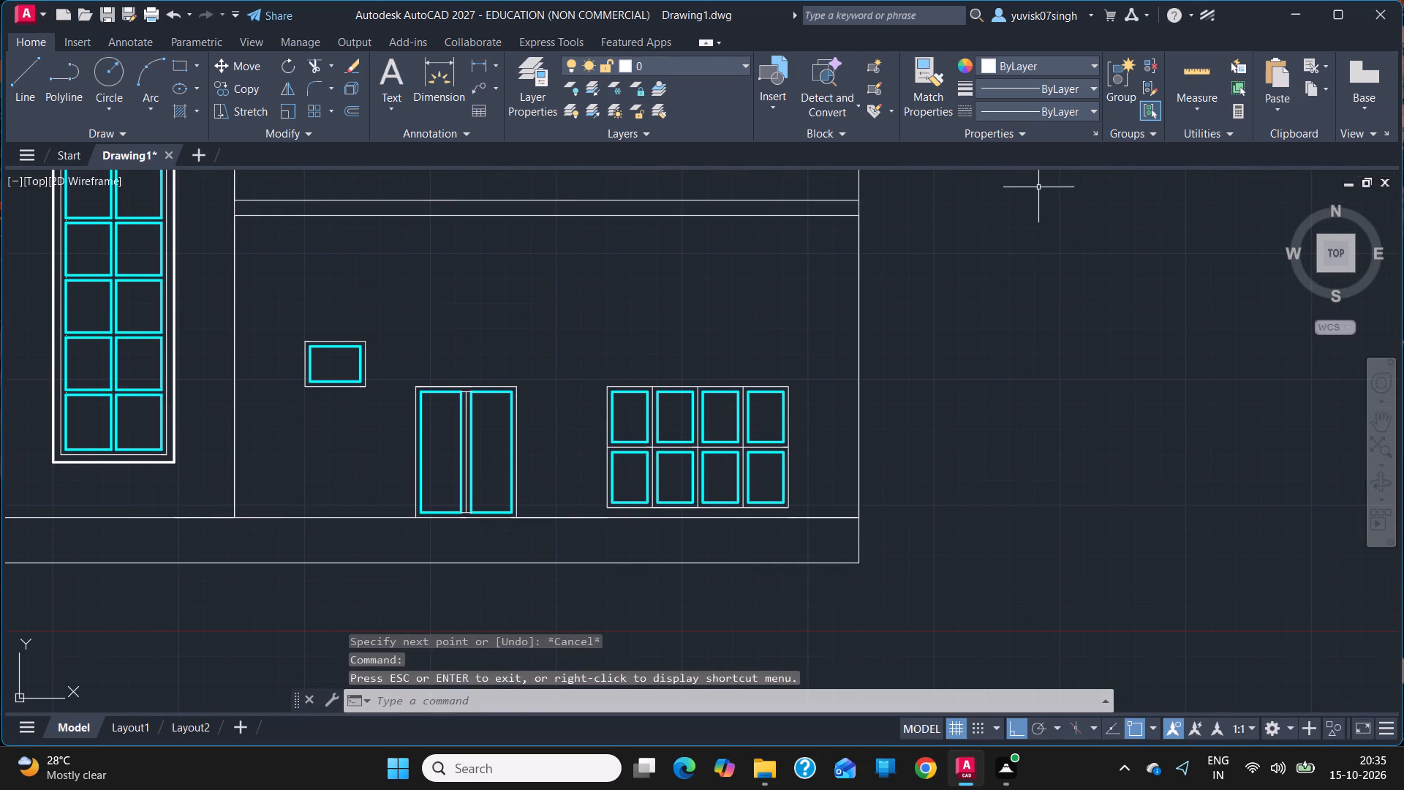
click(12, 72)
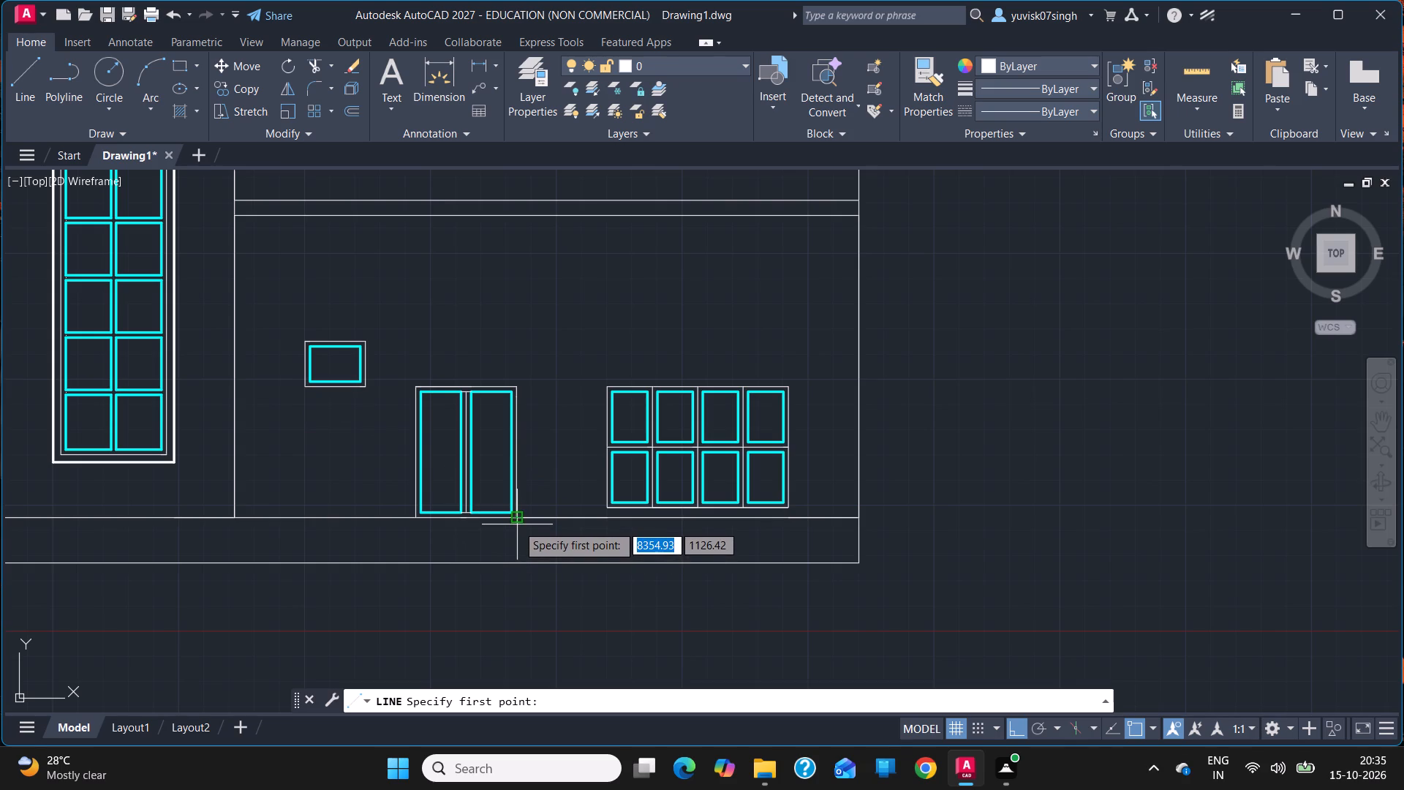
drag(517, 522, 614, 527)
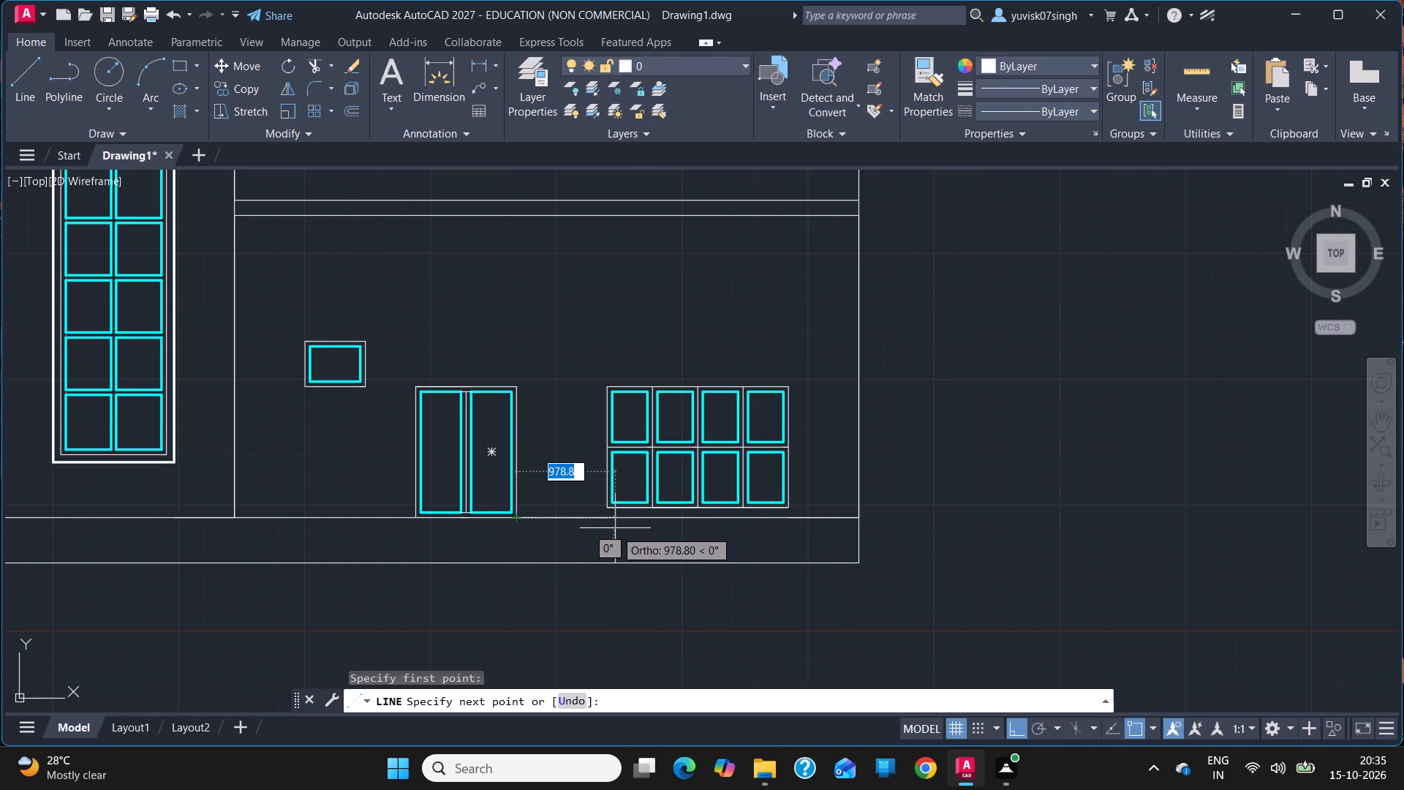
drag(614, 527, 605, 513)
key(Escape)
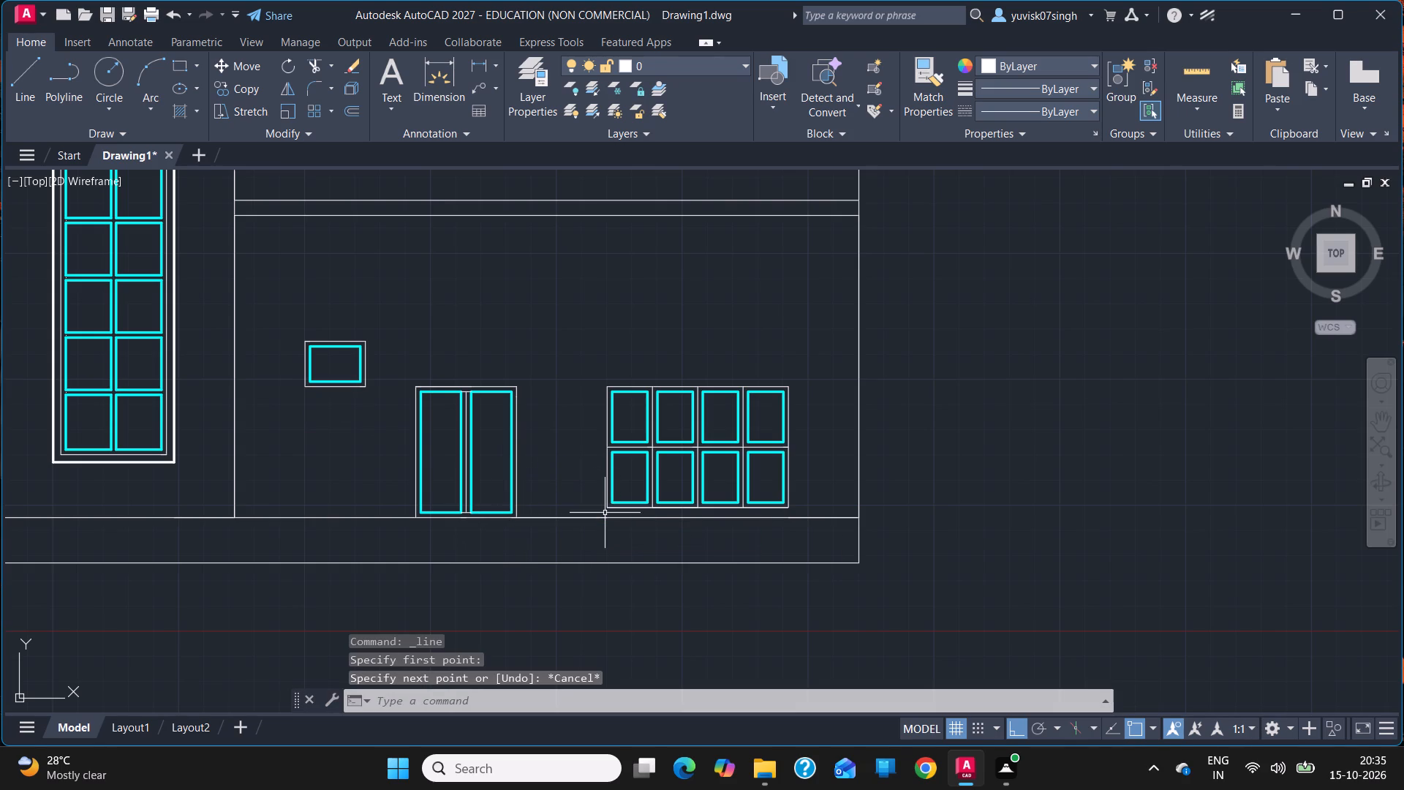
Draw a 900 guide line leftward along the building's top edge from the foot of the upper window's vertical guide.
click(1374, 429)
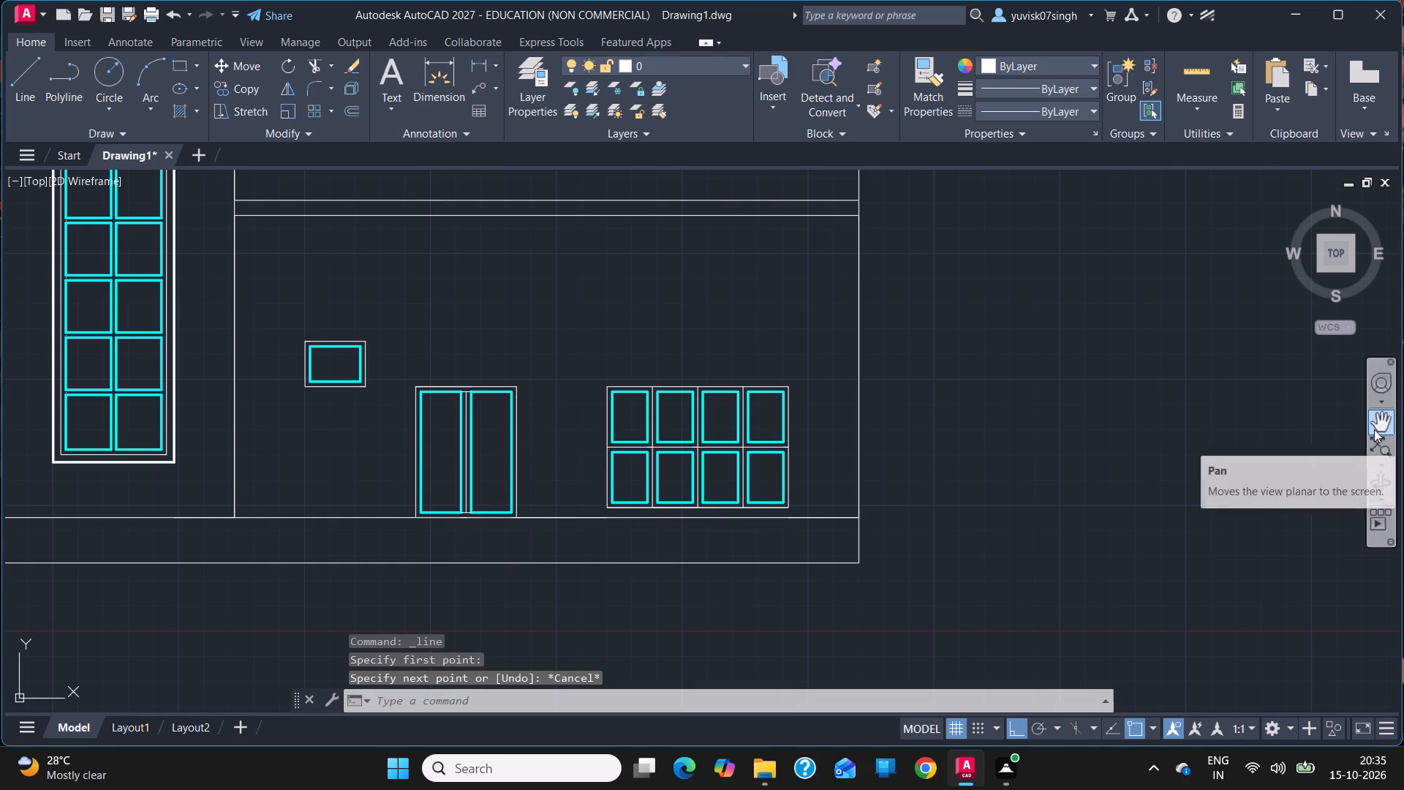
drag(1006, 458, 1082, 693)
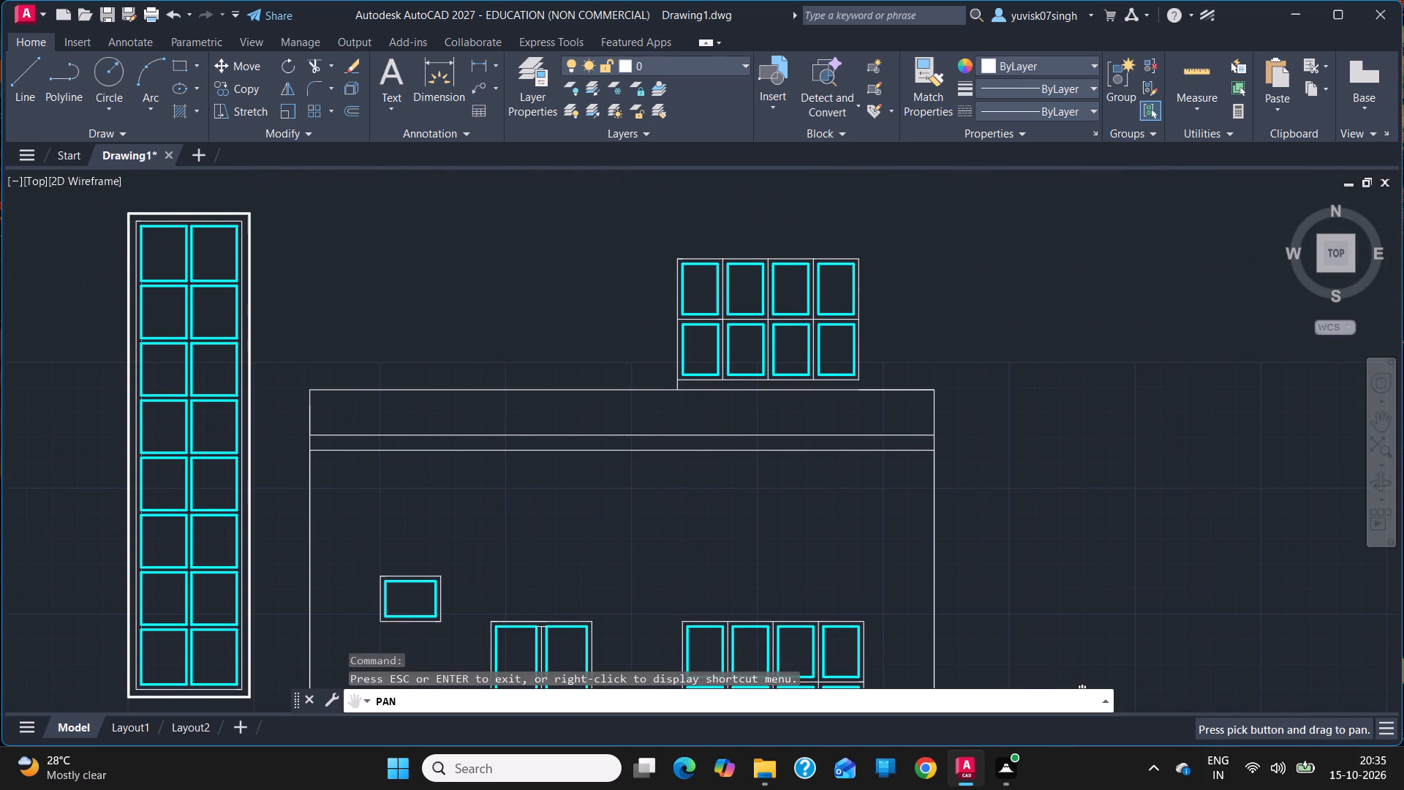
key(Escape)
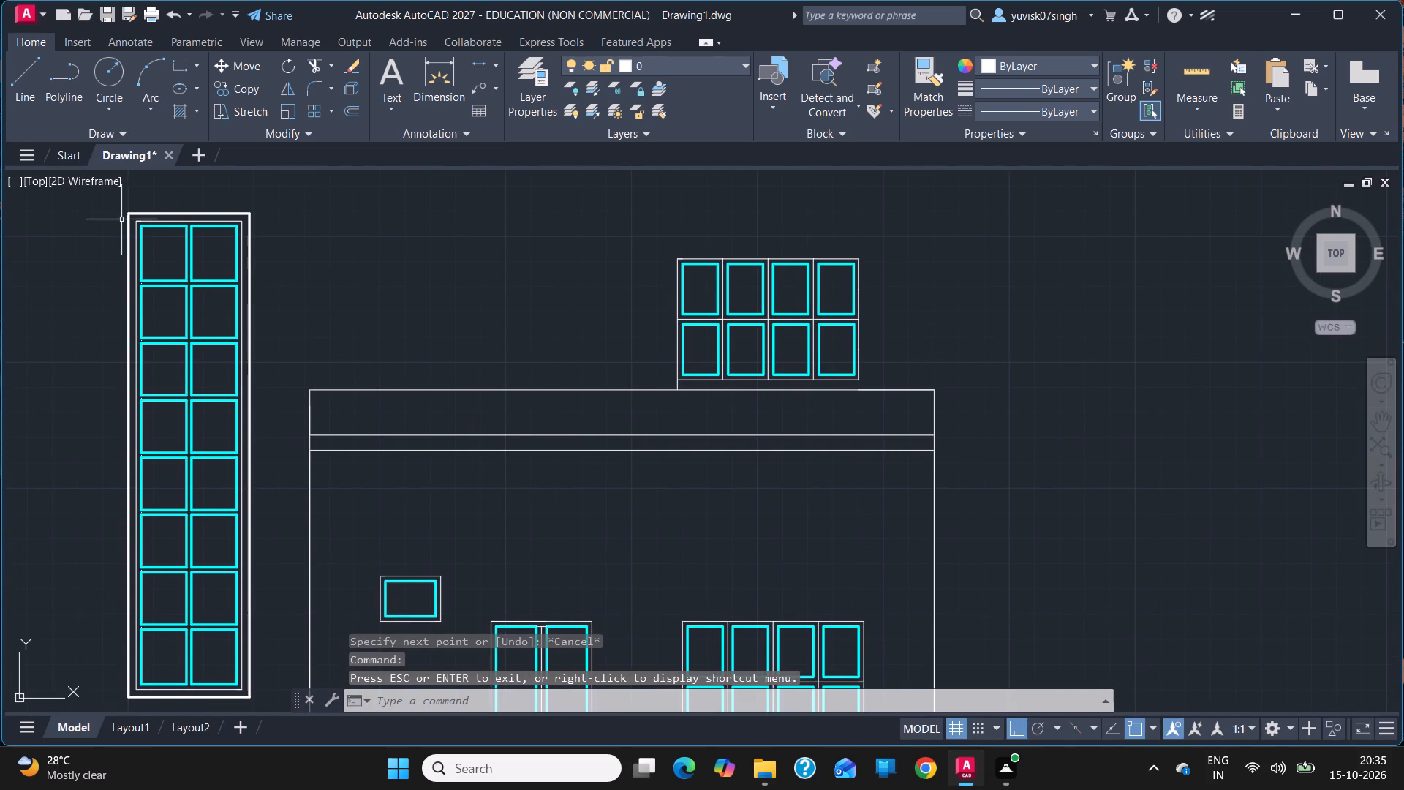
click(23, 99)
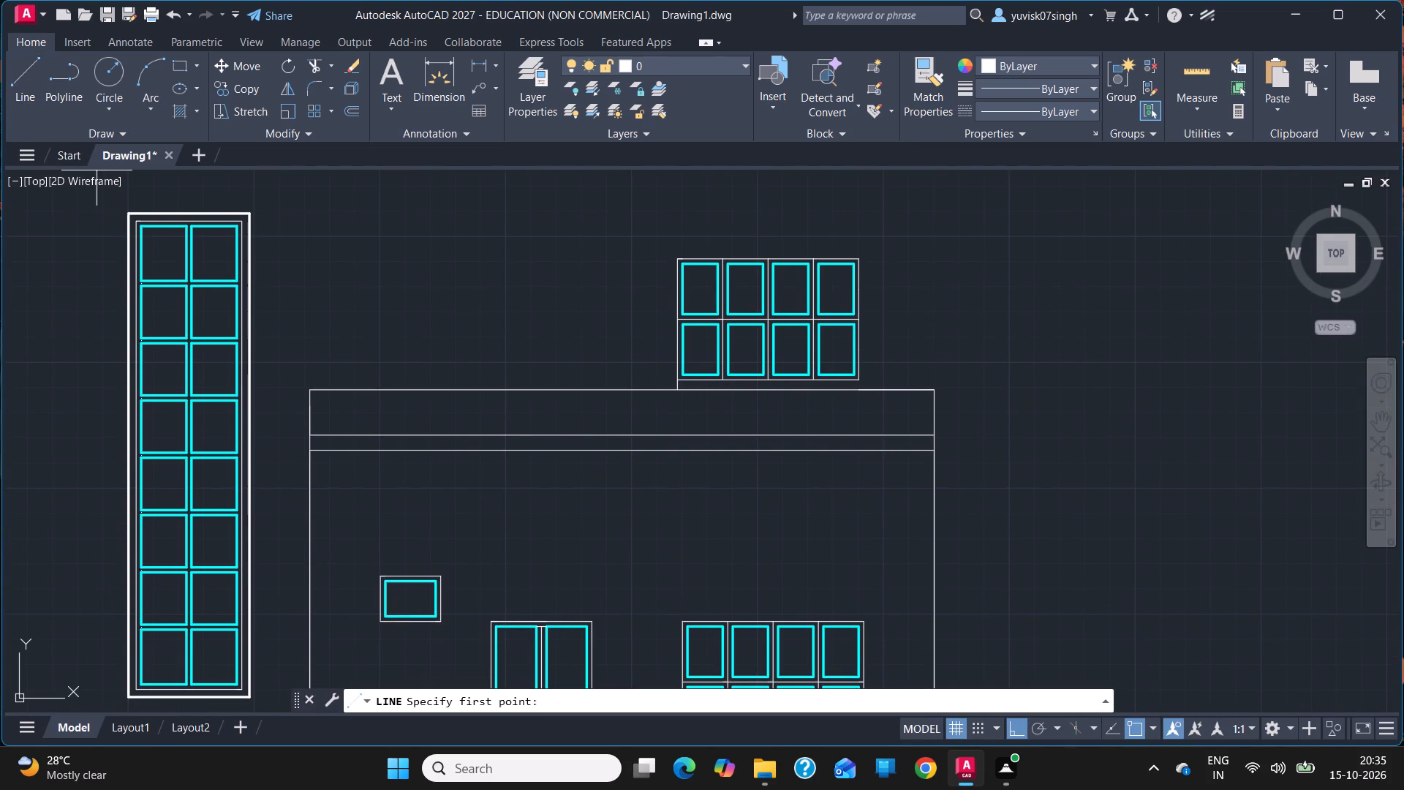
click(671, 390)
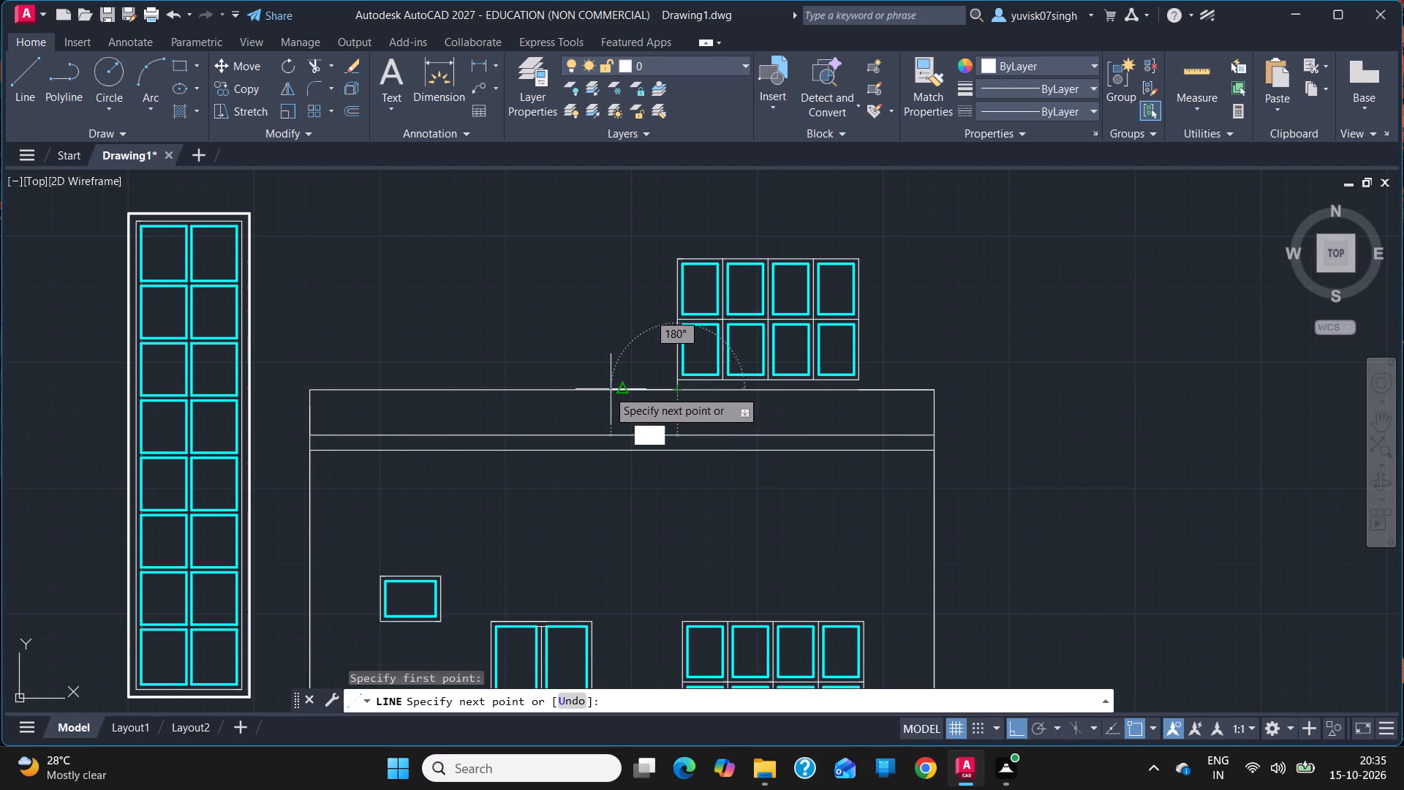
text(900)
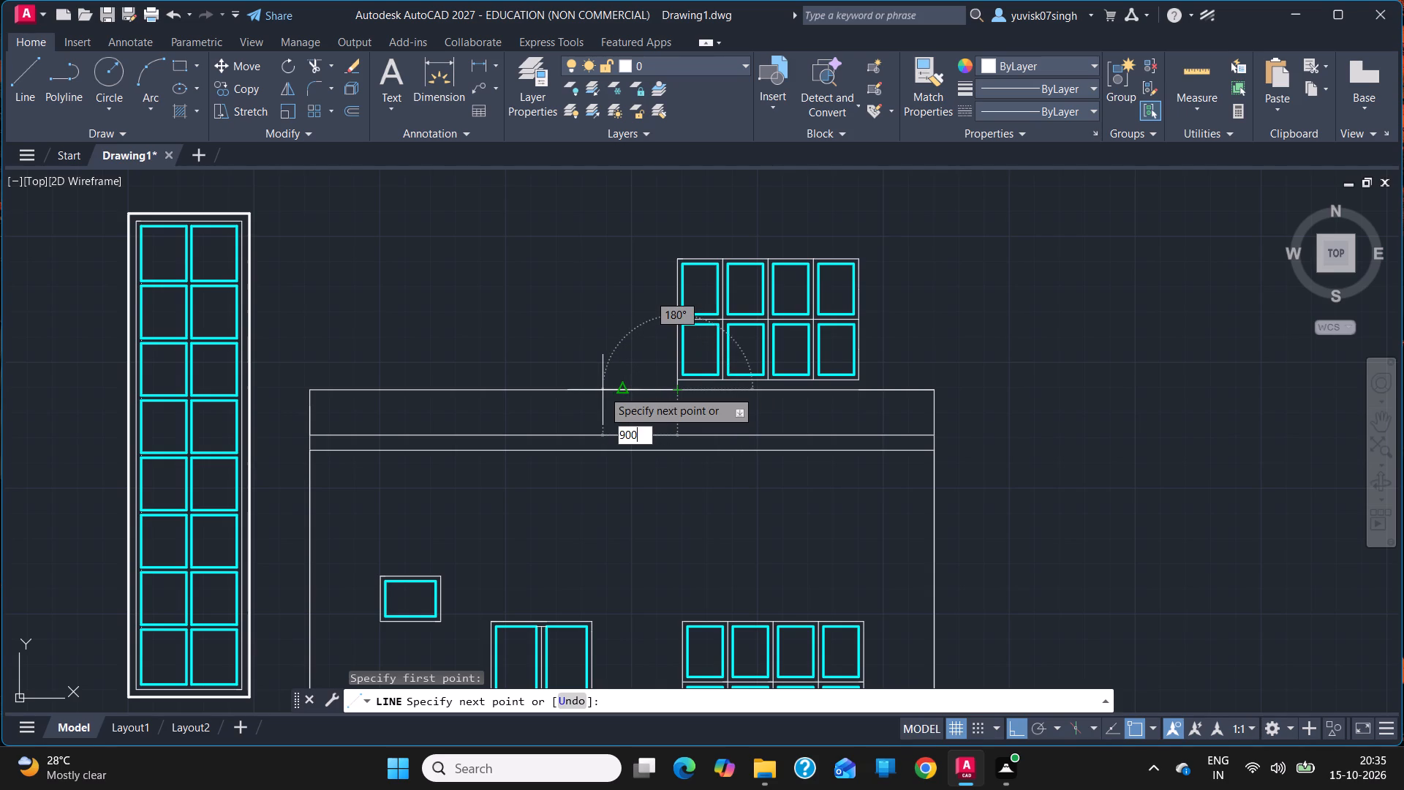
key(Return)
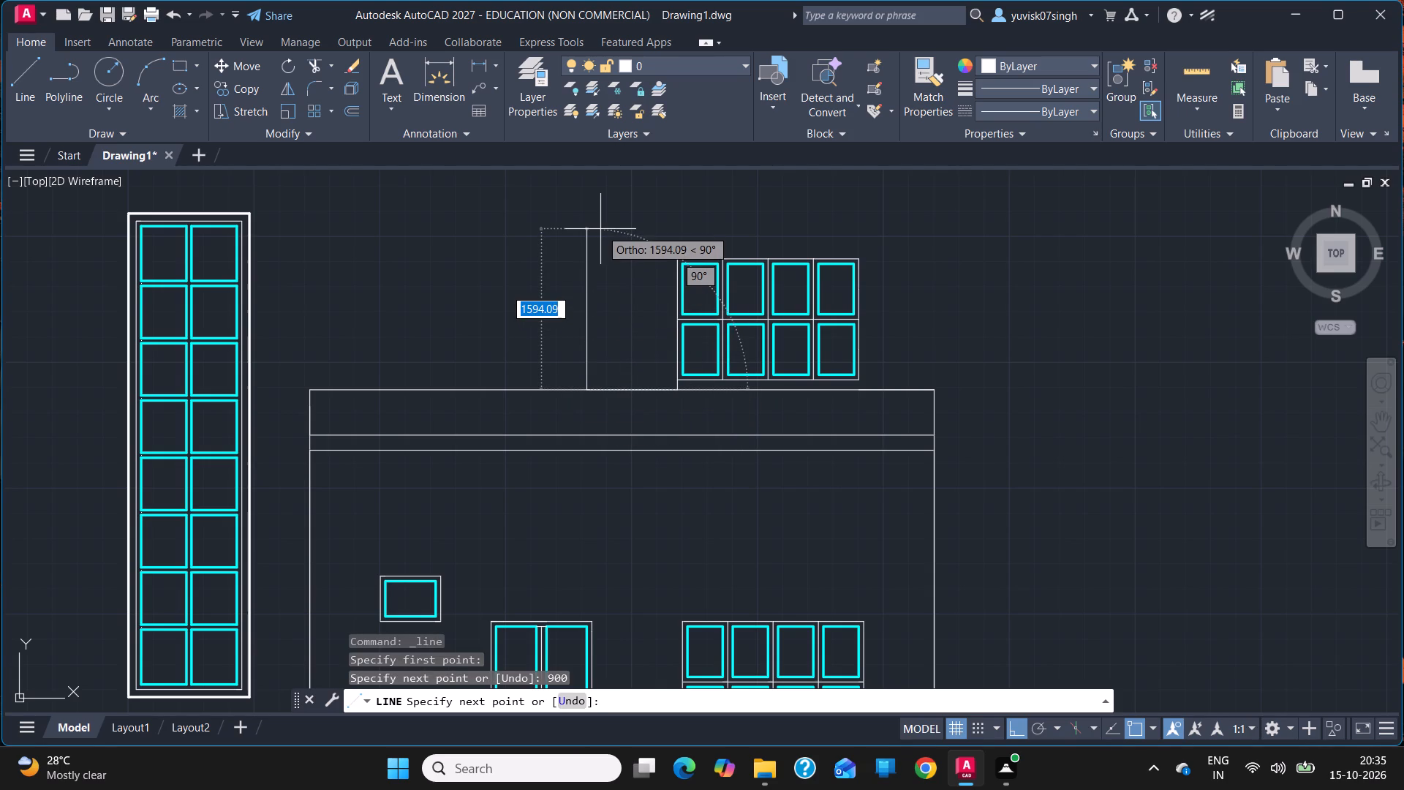
Continue from the guide's left end with an outline 1300 high and 1000 wide, closing down onto the building's top edge.
text(1300)
key(Return)
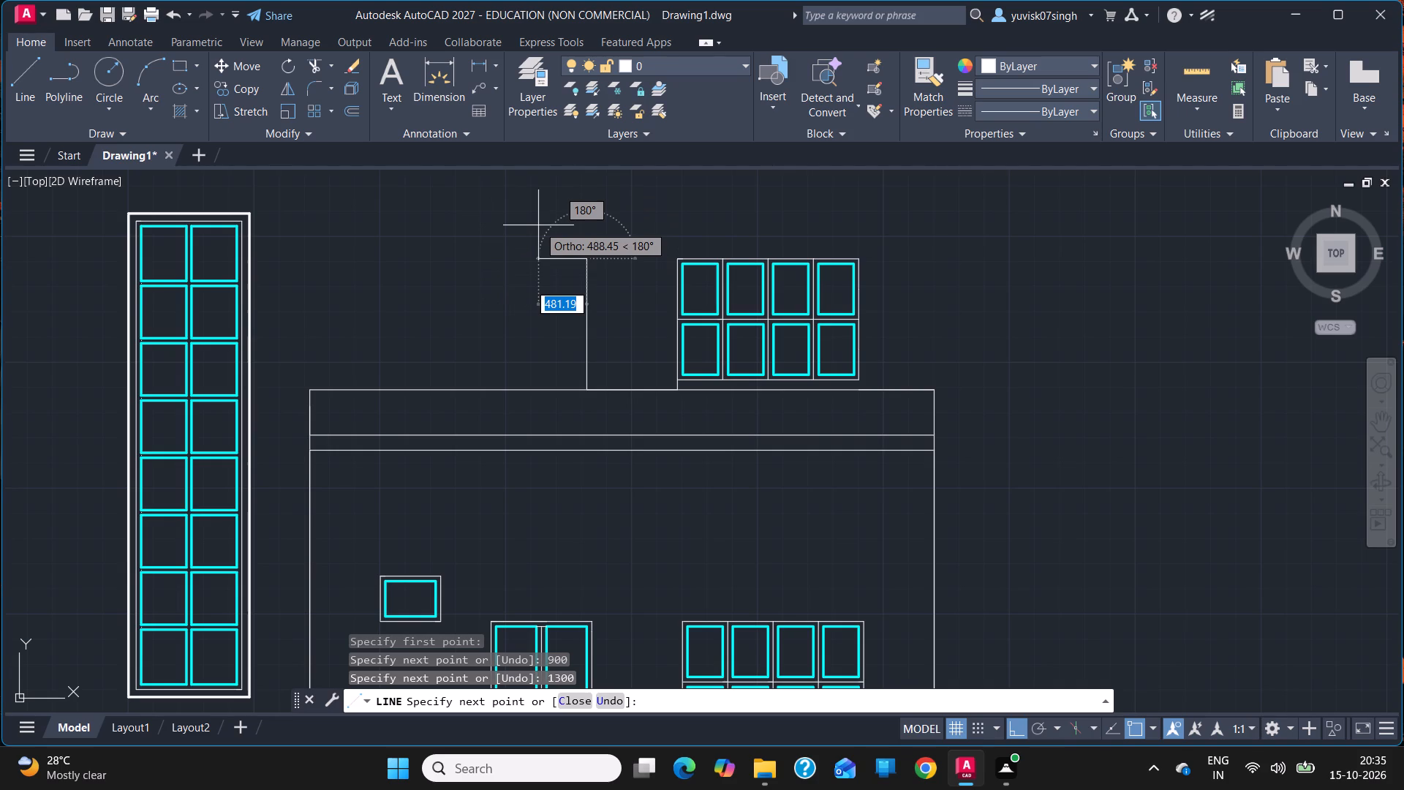
text(100)
key(0)
key(Return)
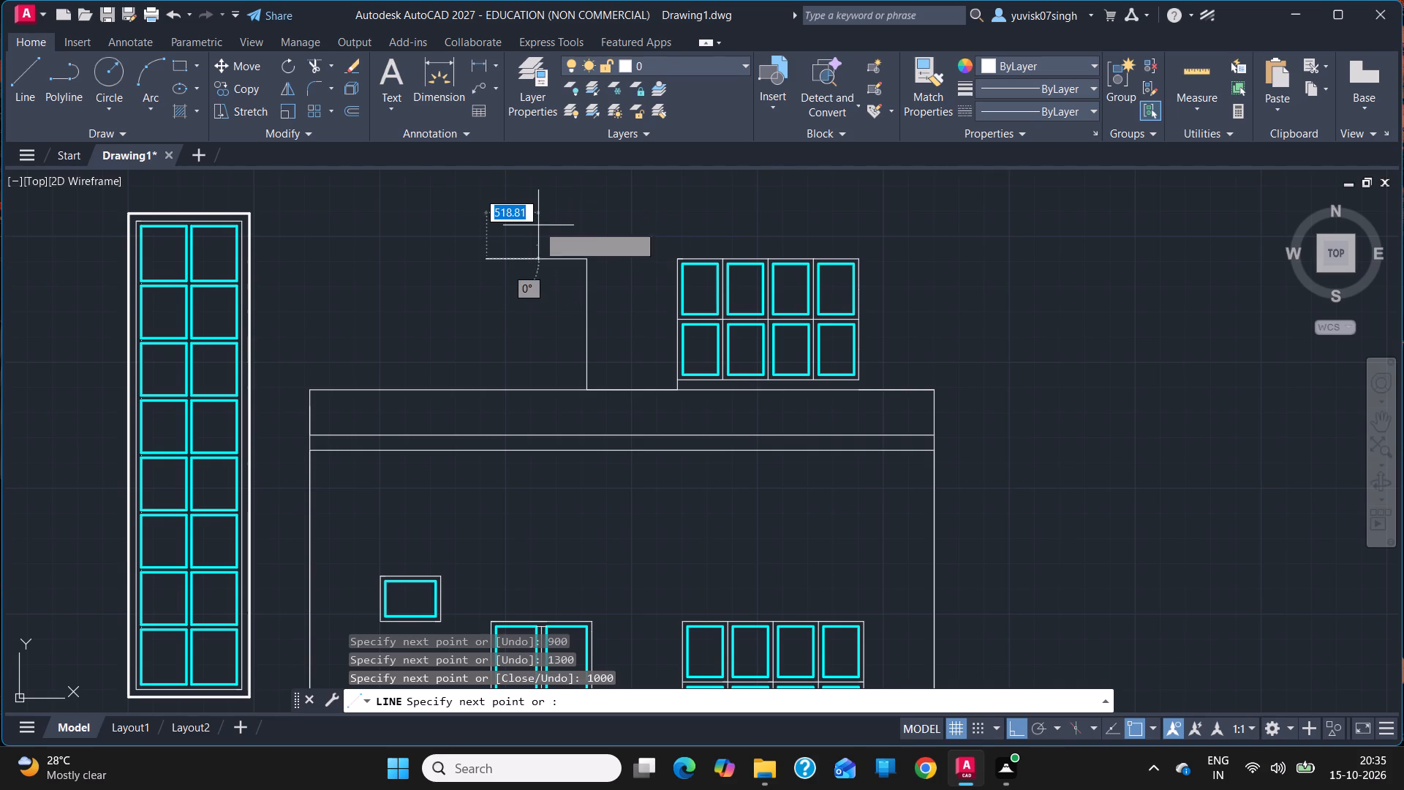
click(483, 386)
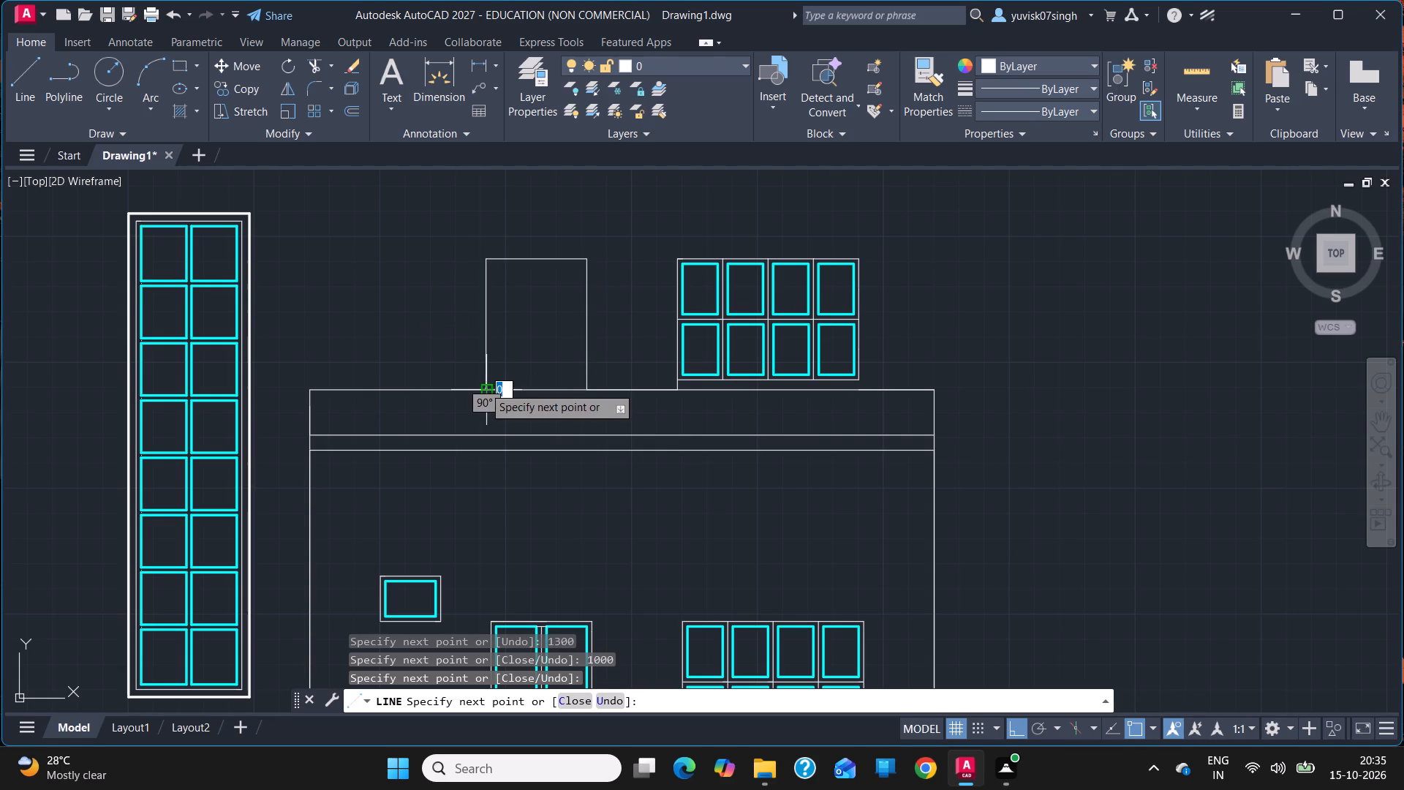
key(Escape)
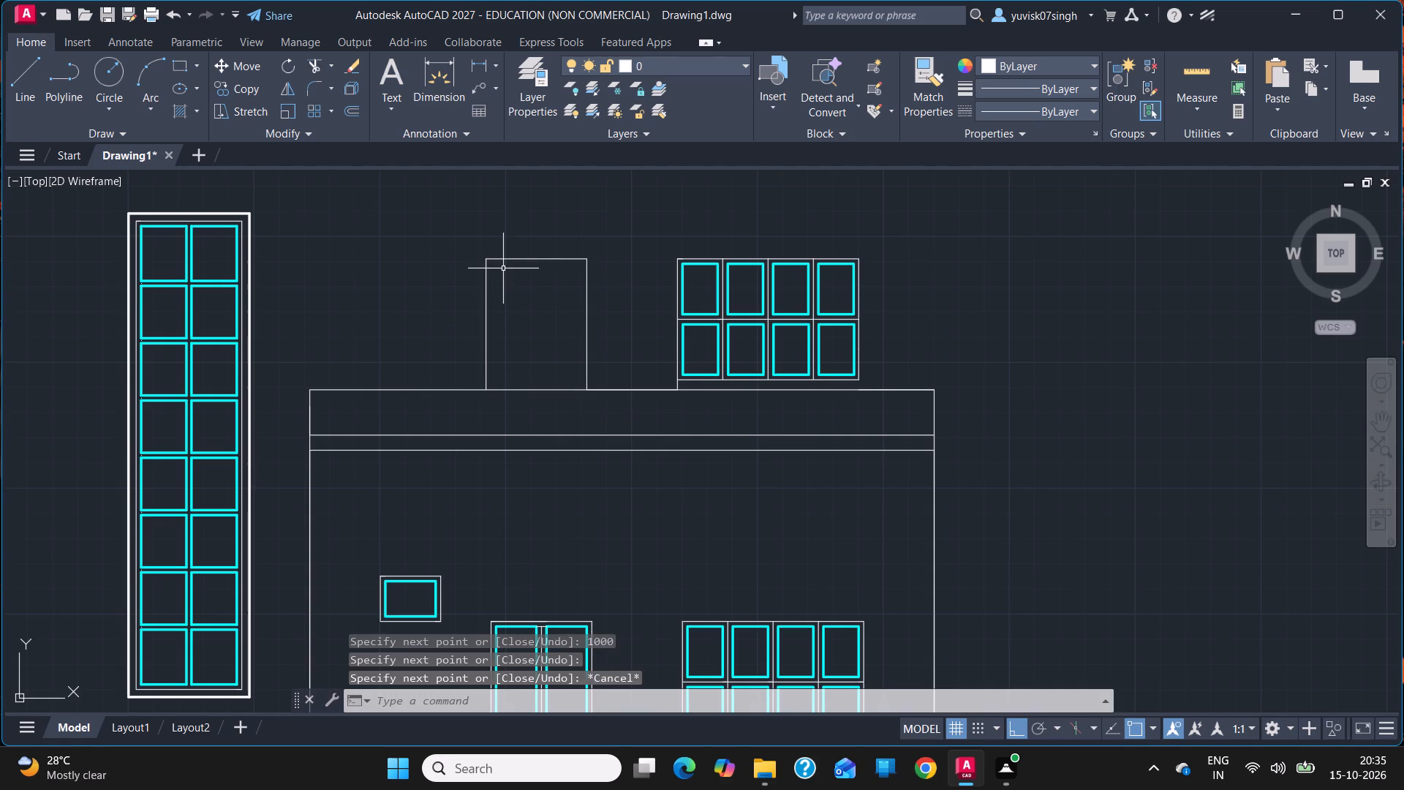
Draw 50-long guide lines rightward and then downward from the new upper opening's top-left corner to mark the inset.
click(27, 89)
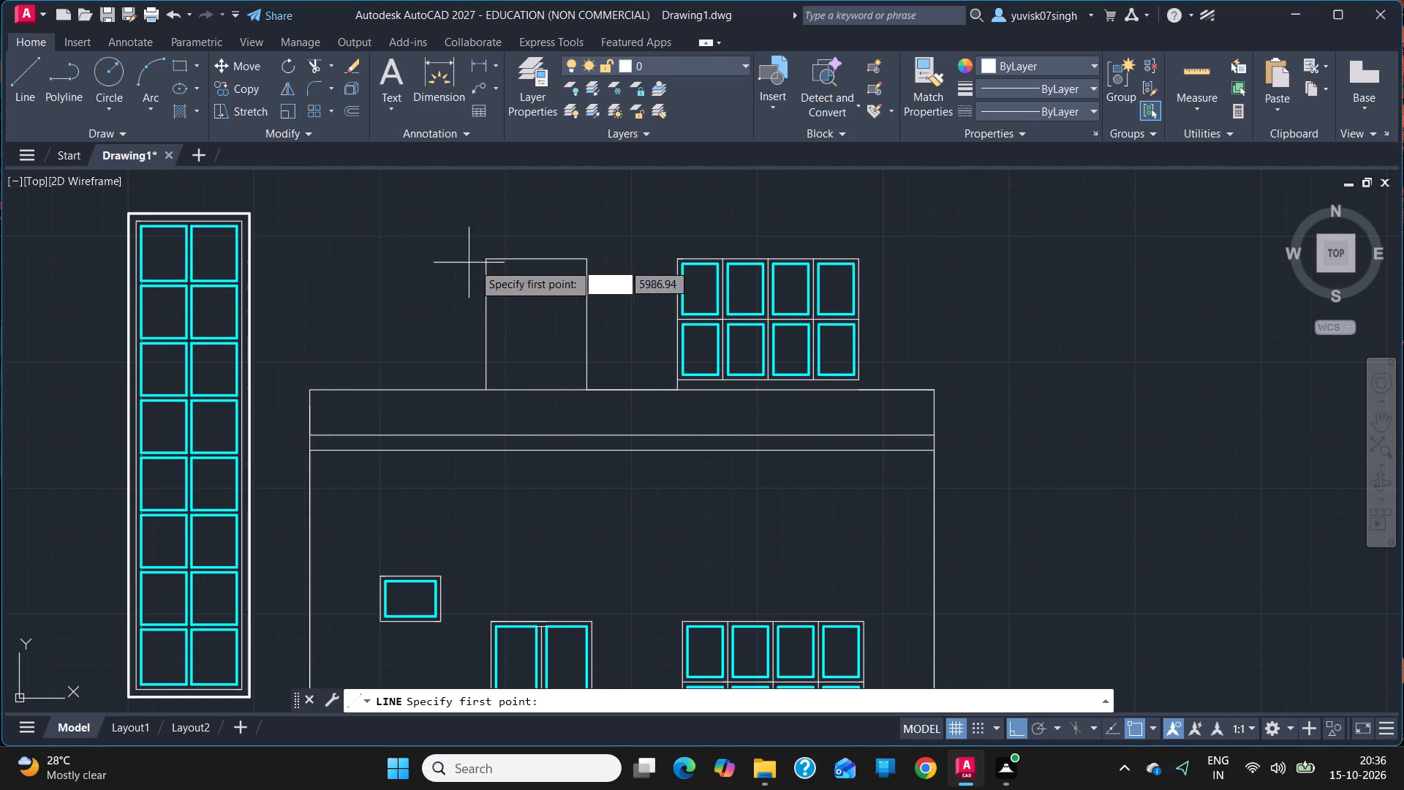
click(484, 256)
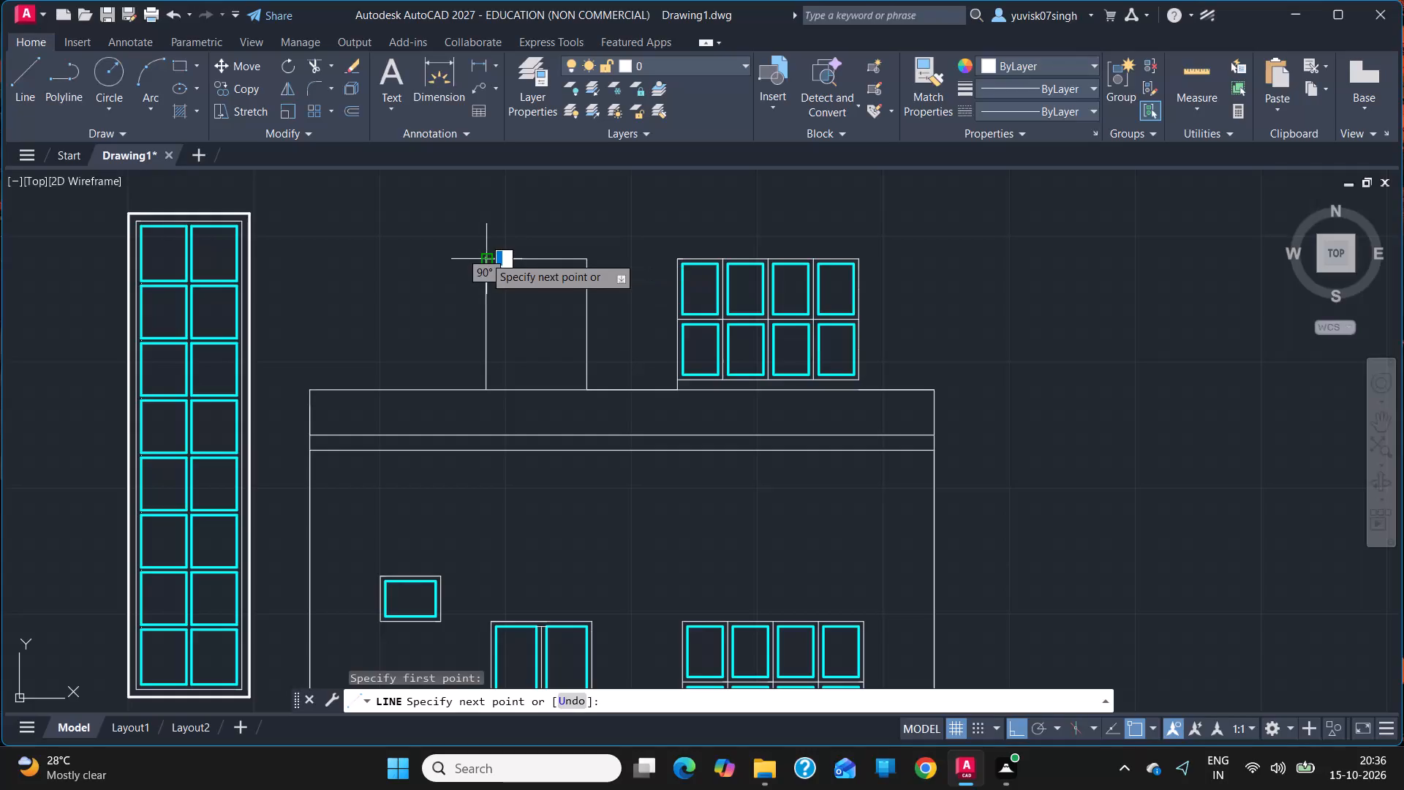
text(50)
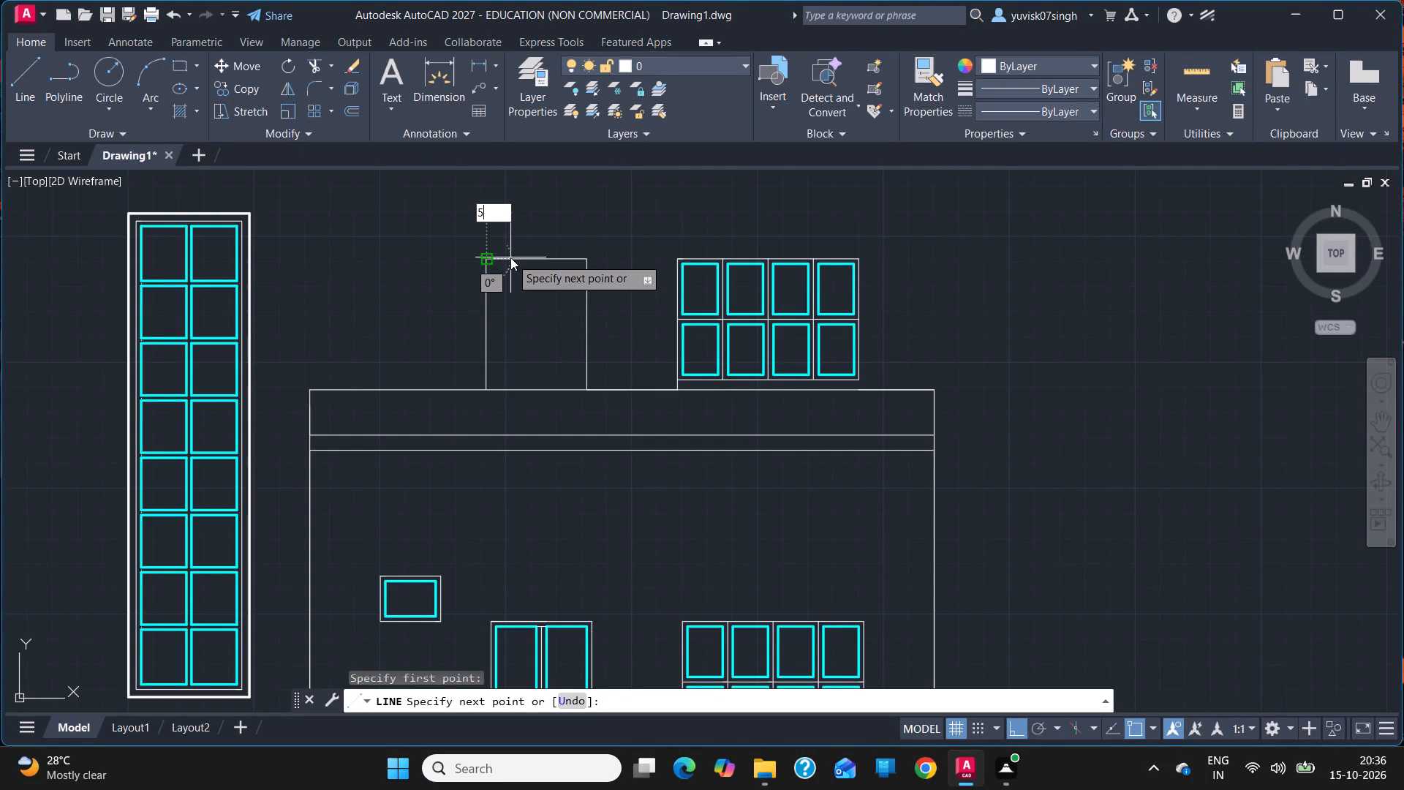
key(Return)
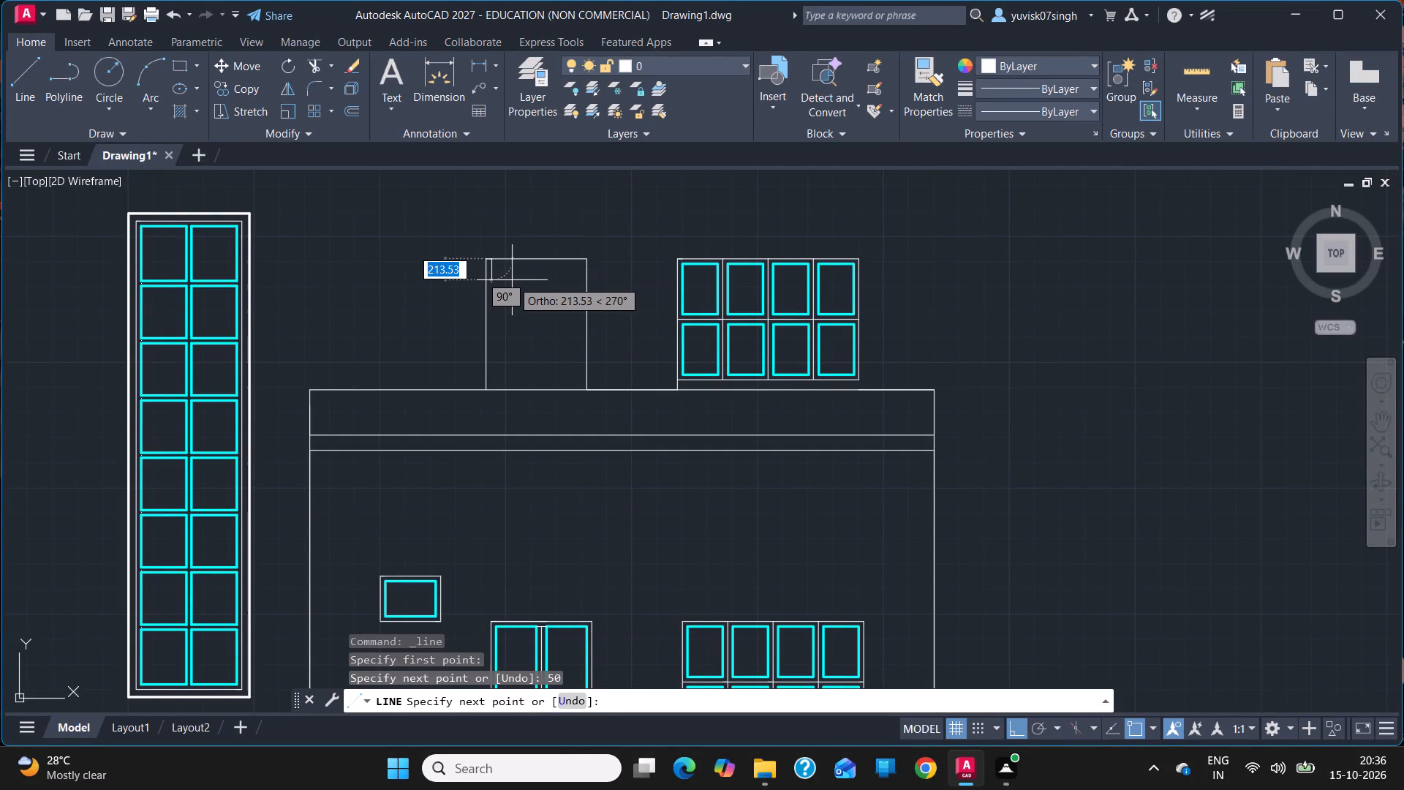
text(50)
key(Return)
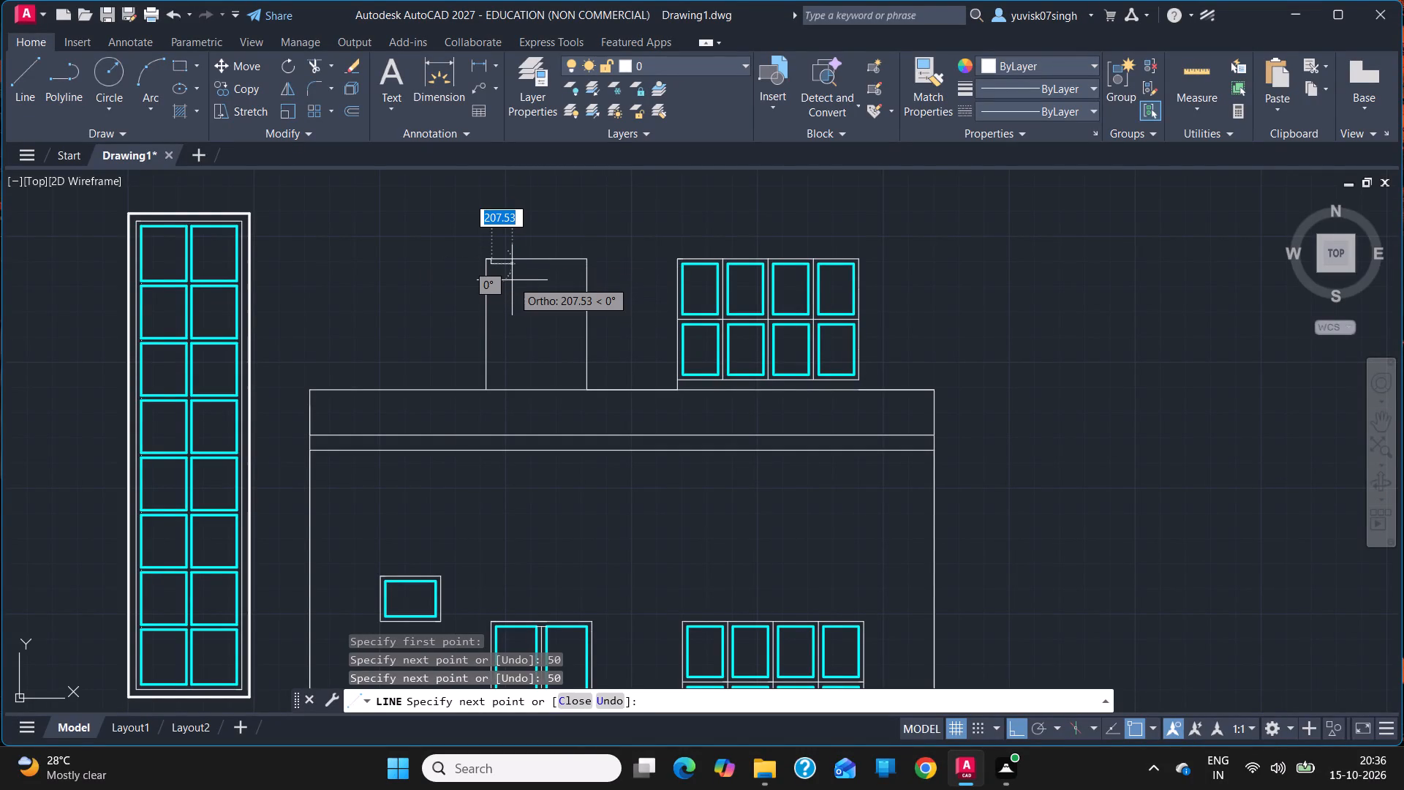
key(Escape)
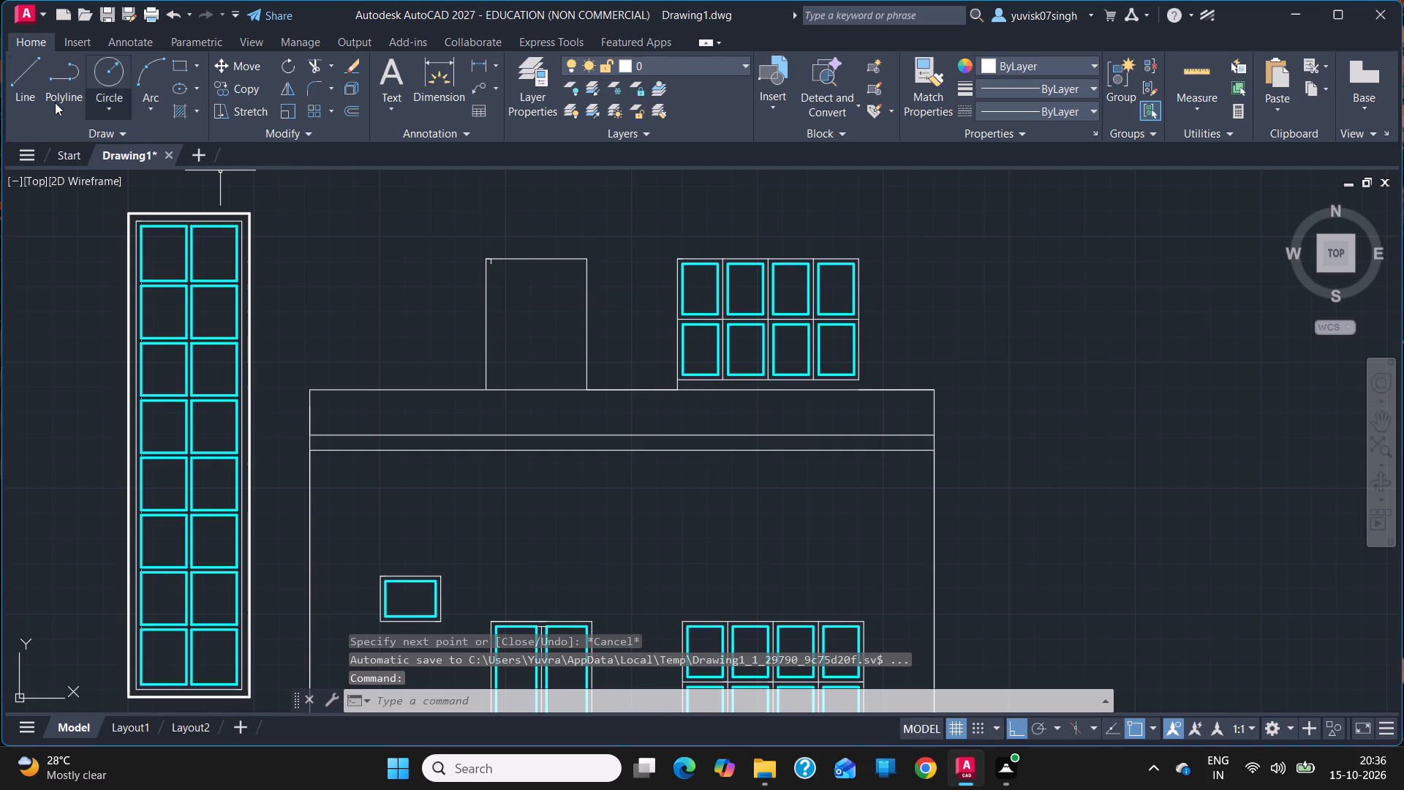
Draw 50-long guide lines leftward and then upward from the new upper opening's bottom-right corner.
click(26, 89)
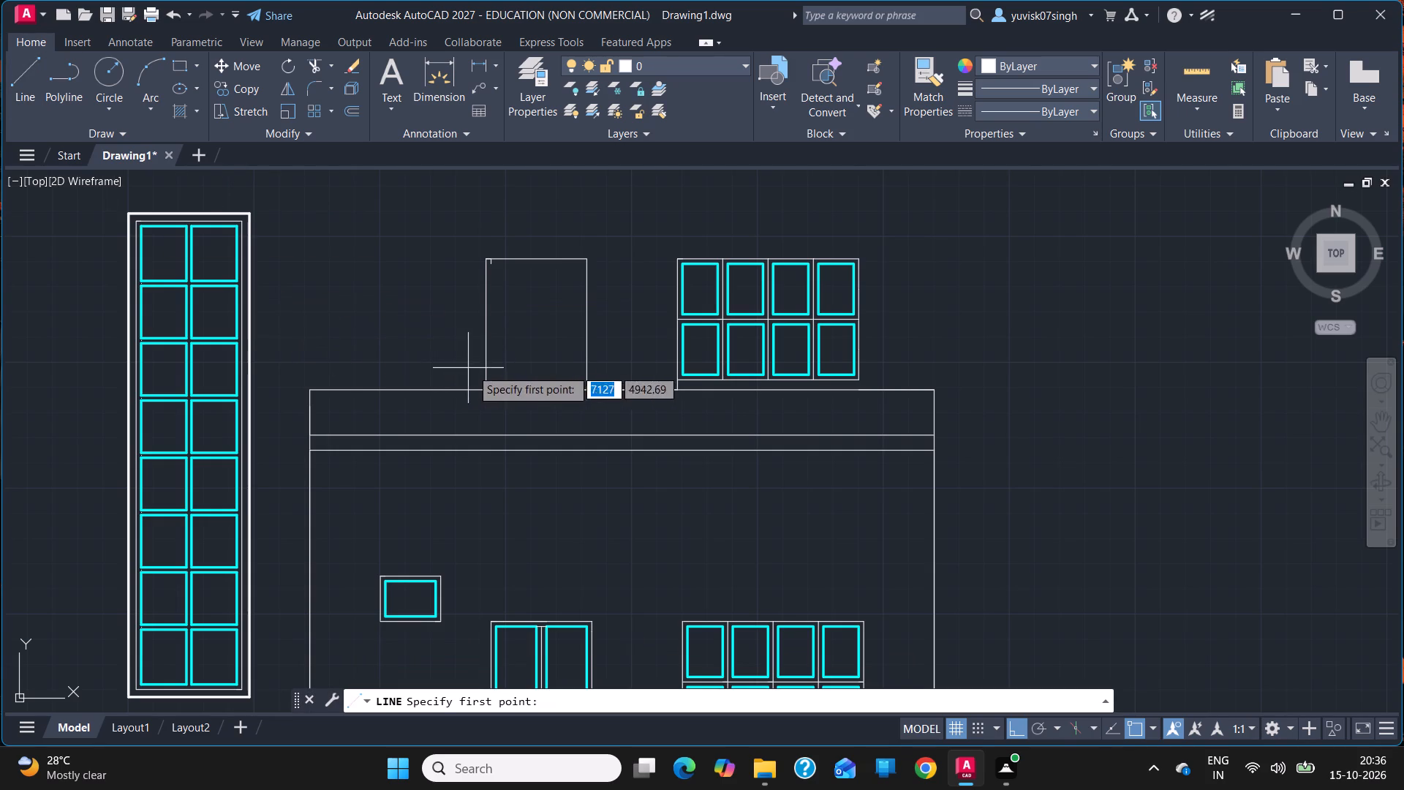
drag(589, 390, 570, 391)
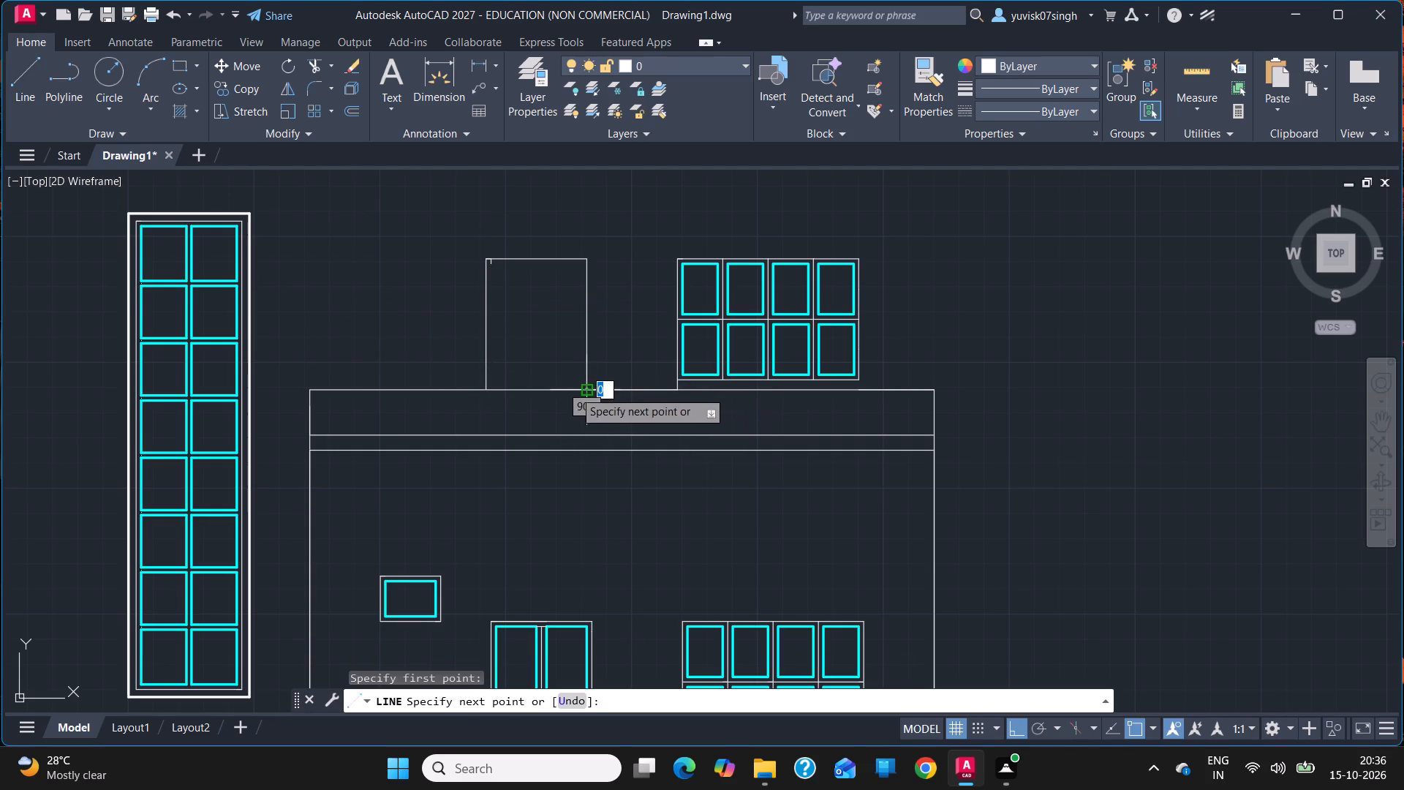
drag(570, 391, 550, 391)
text(50)
key(Return)
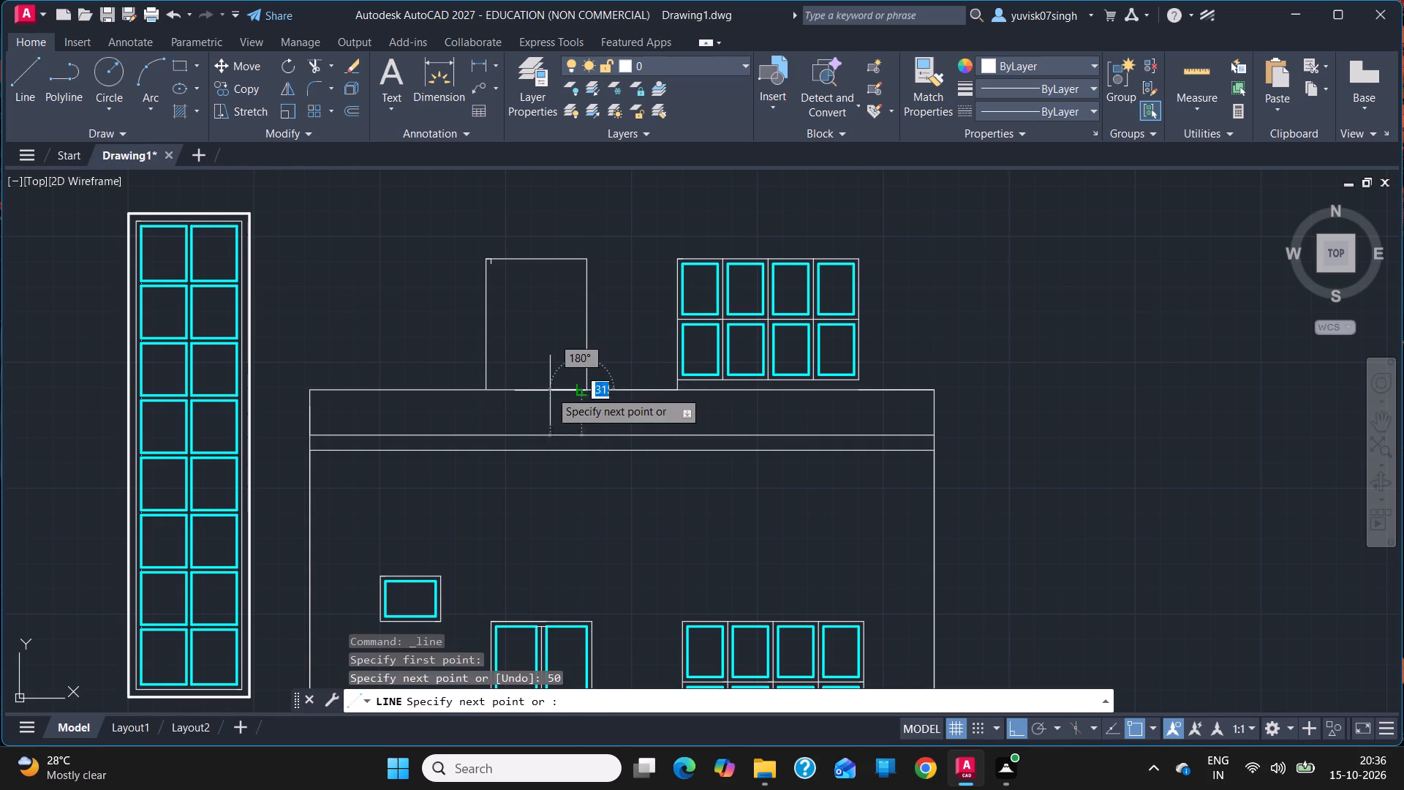
text(50)
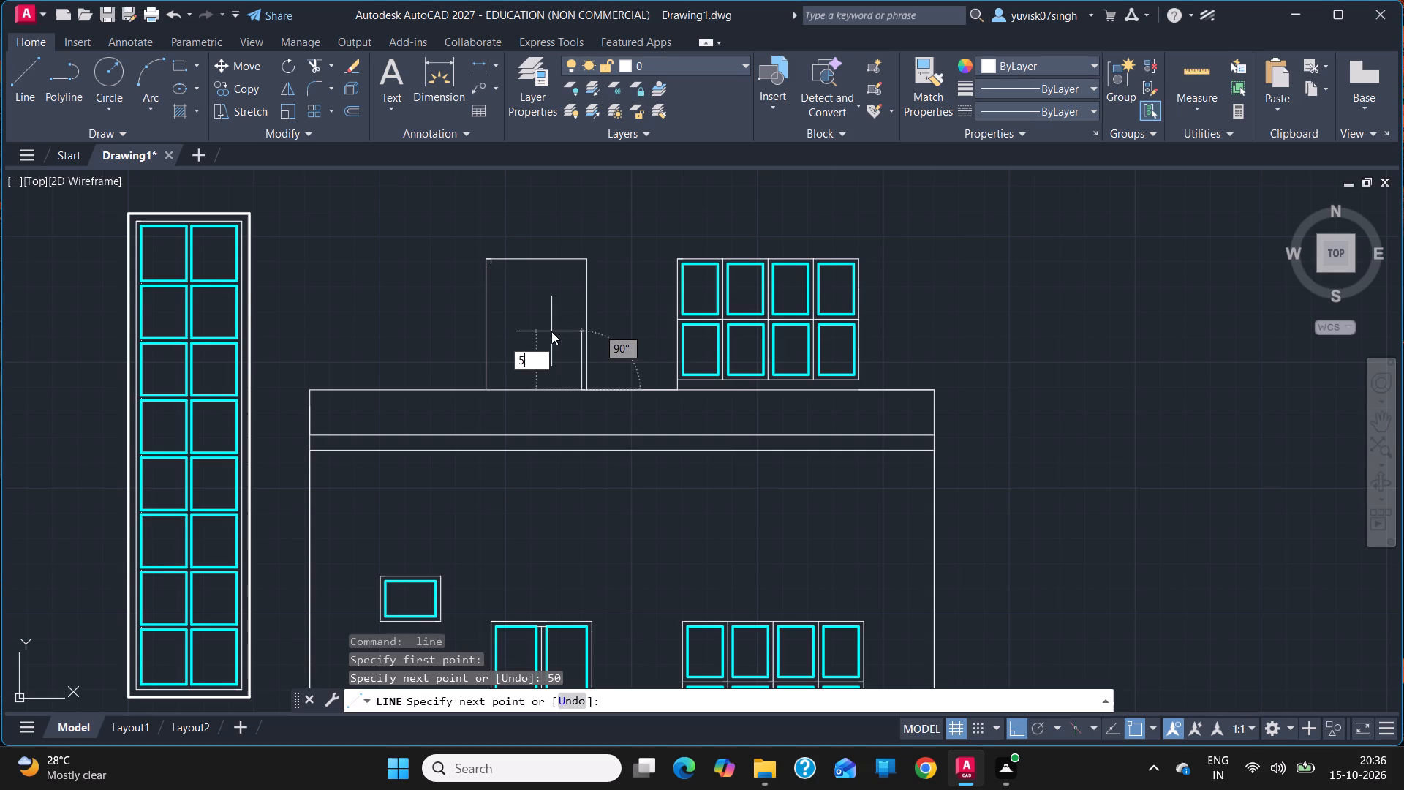
key(Return)
key(Escape)
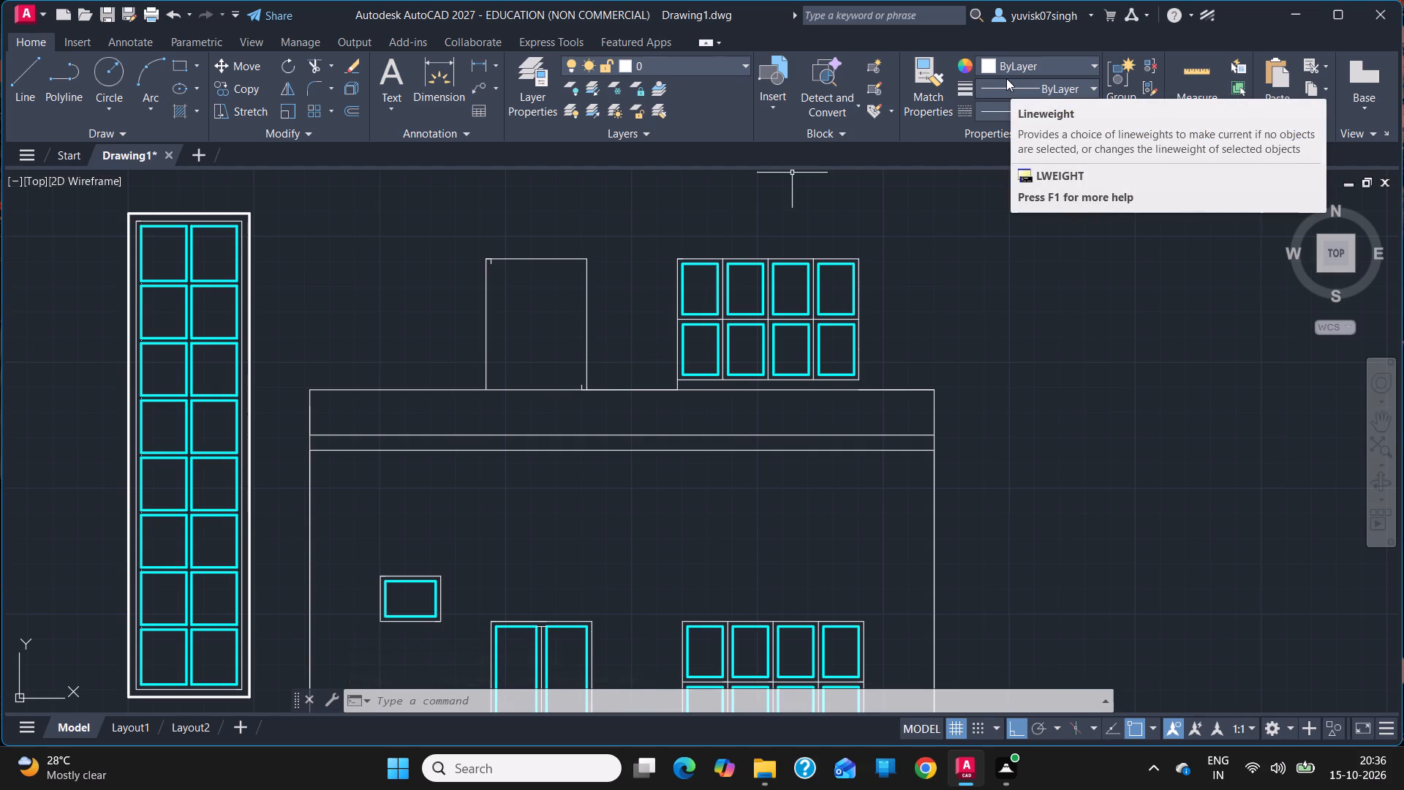
Draw the opening's inner frame as a rectangle between the ends of the two 50 inset guides.
click(34, 80)
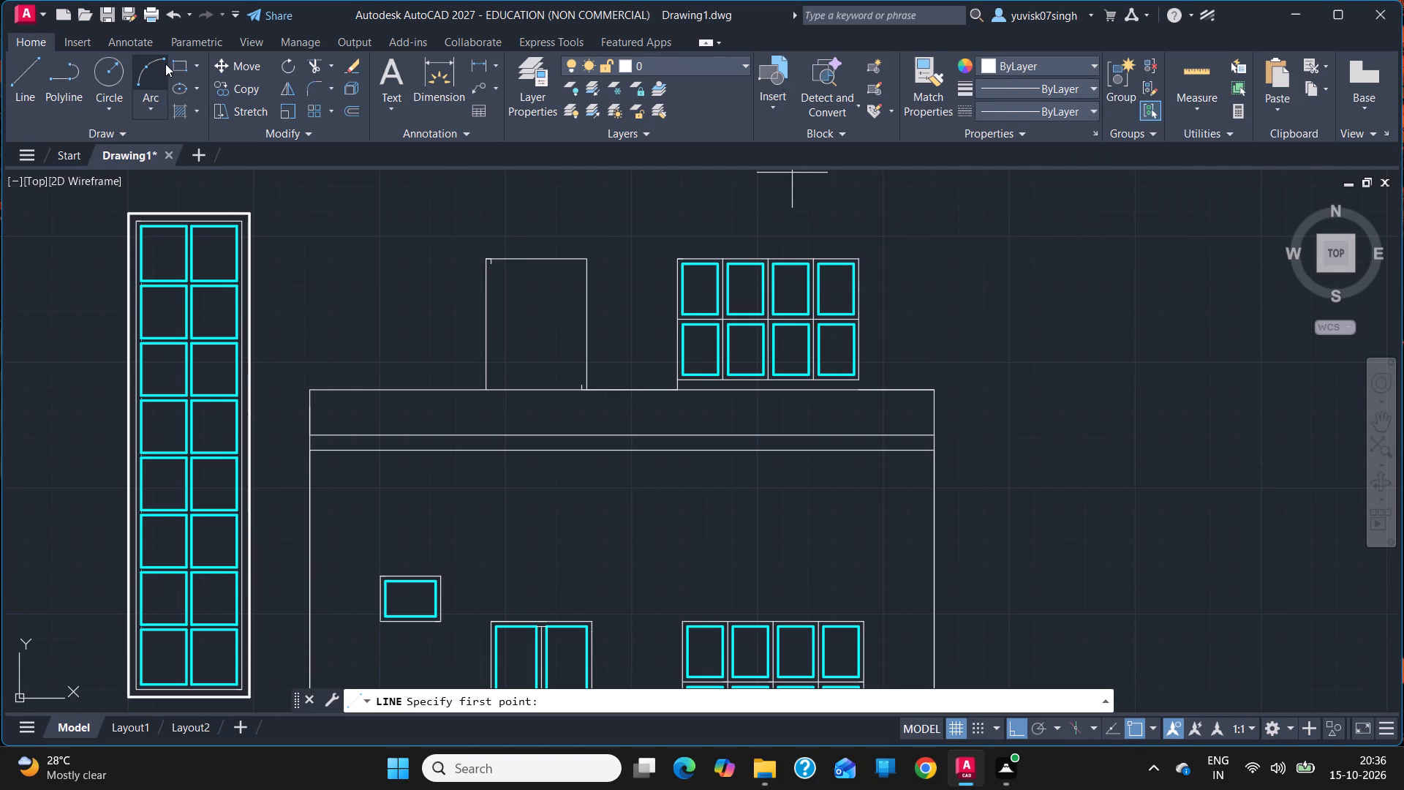
click(170, 63)
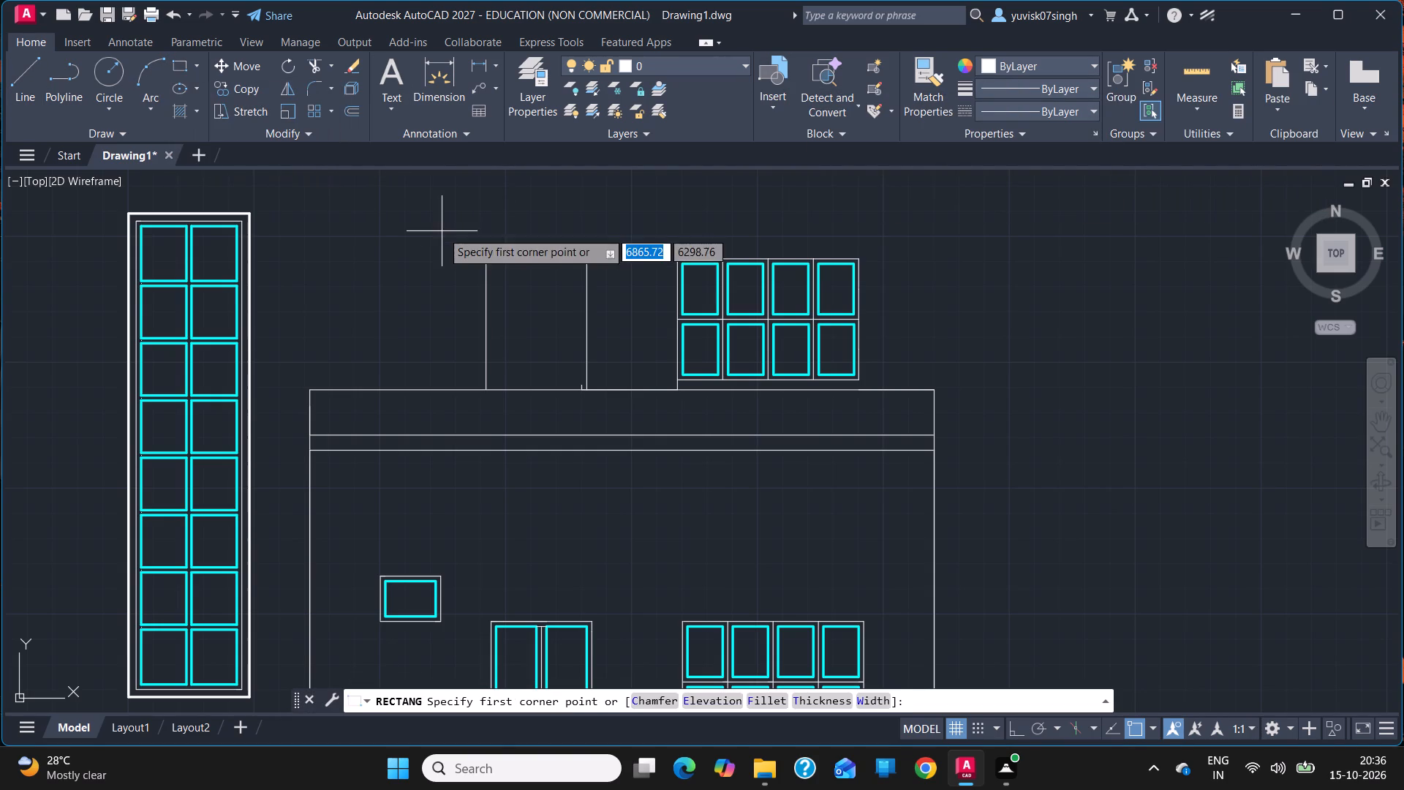
click(492, 264)
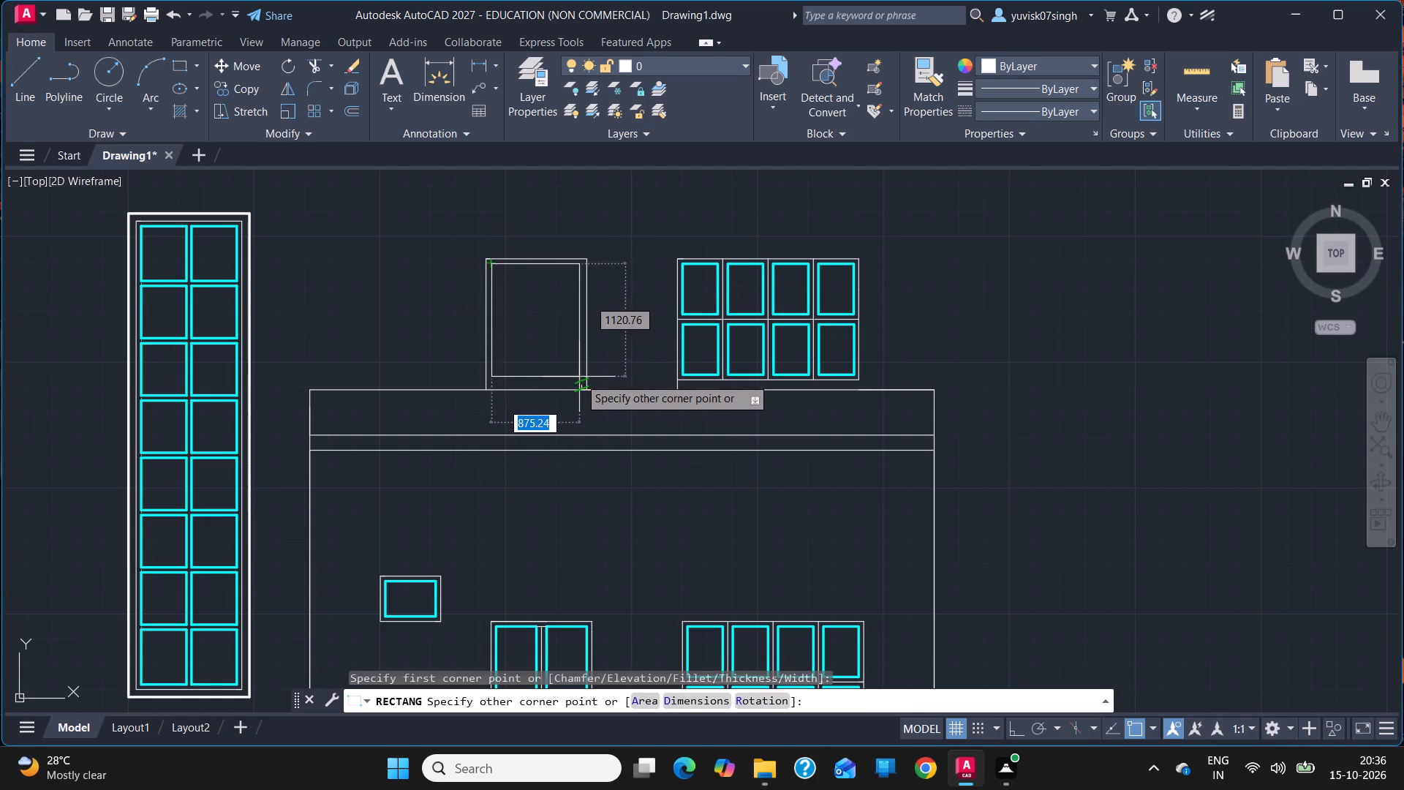
click(582, 383)
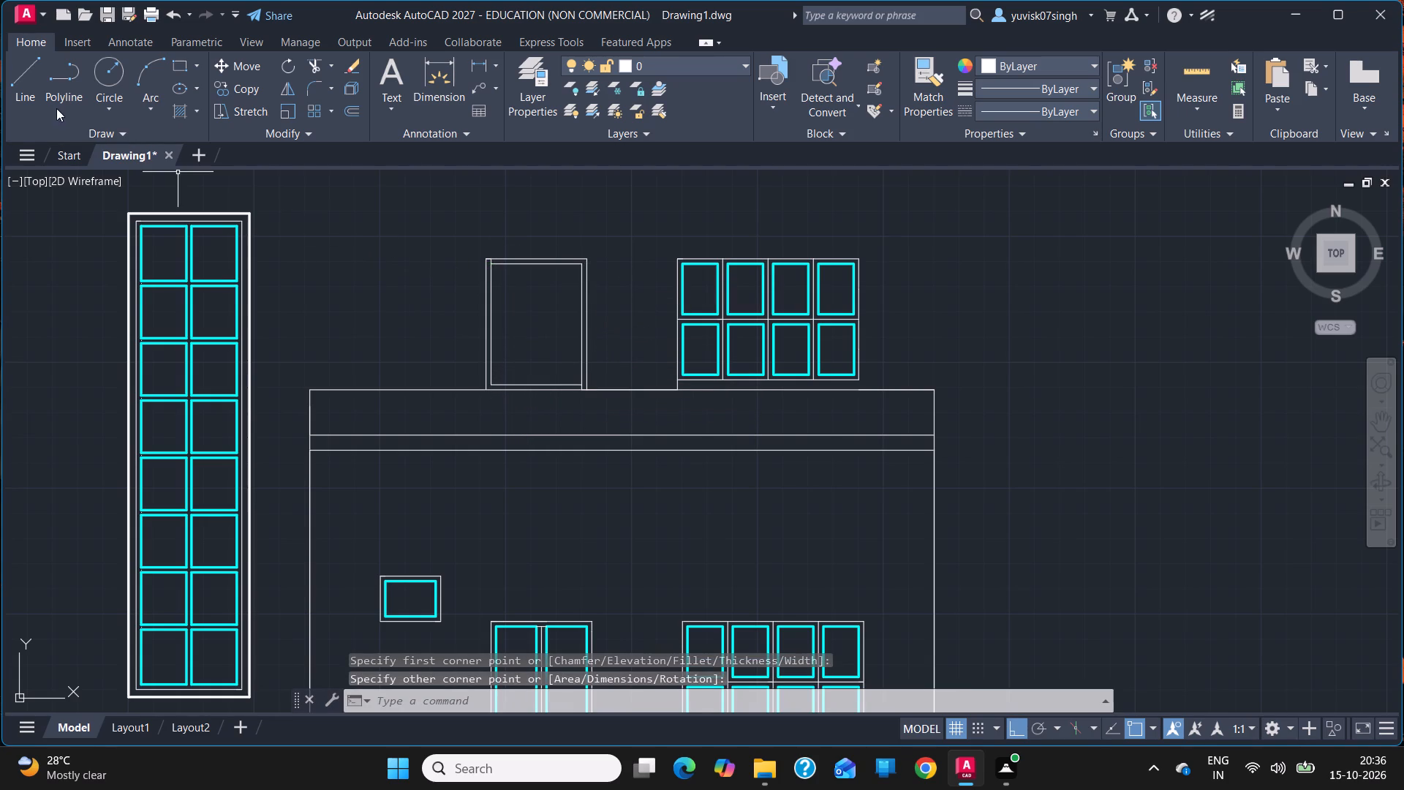
Draw a vertical centre line in the inner frame from its top edge's midpoint to its bottom edge.
click(37, 93)
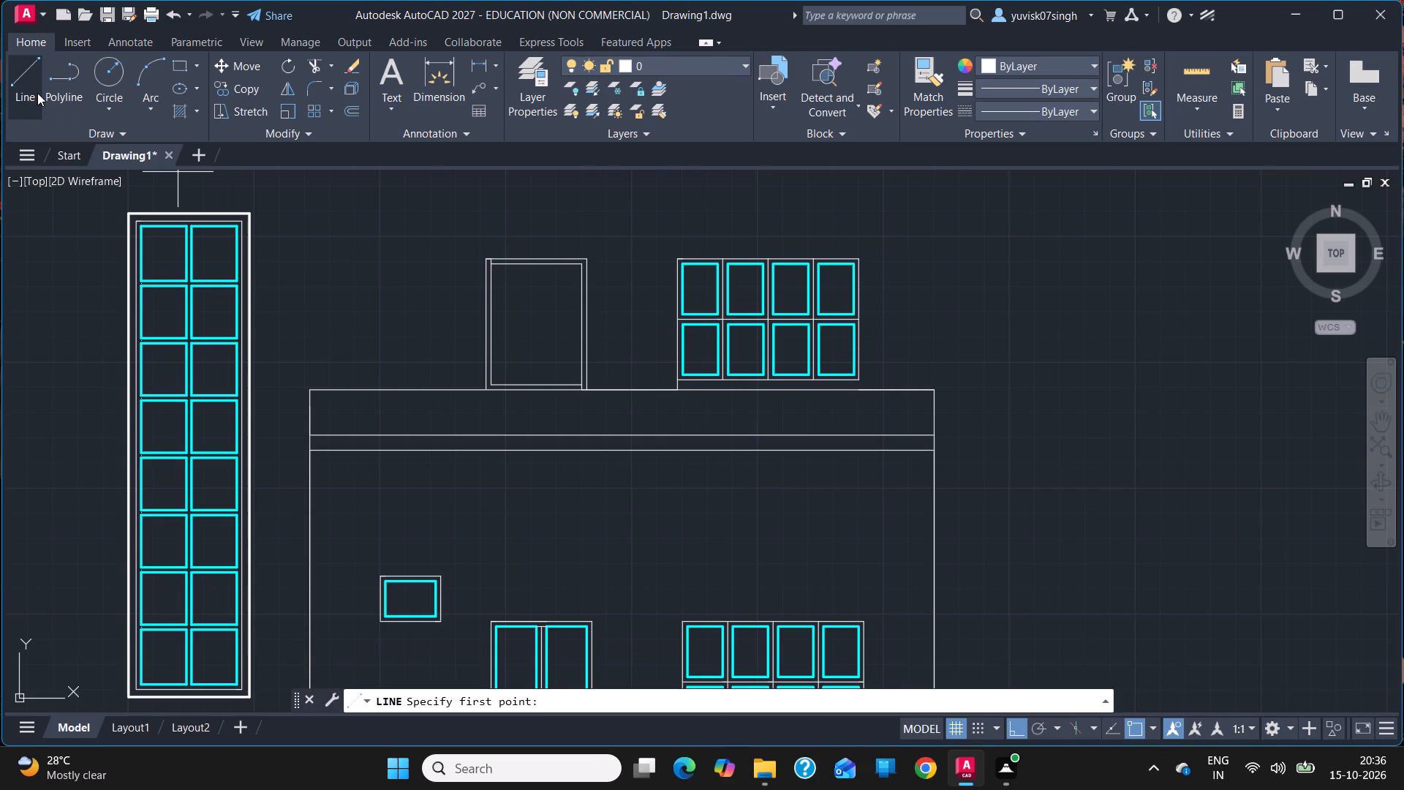
click(537, 263)
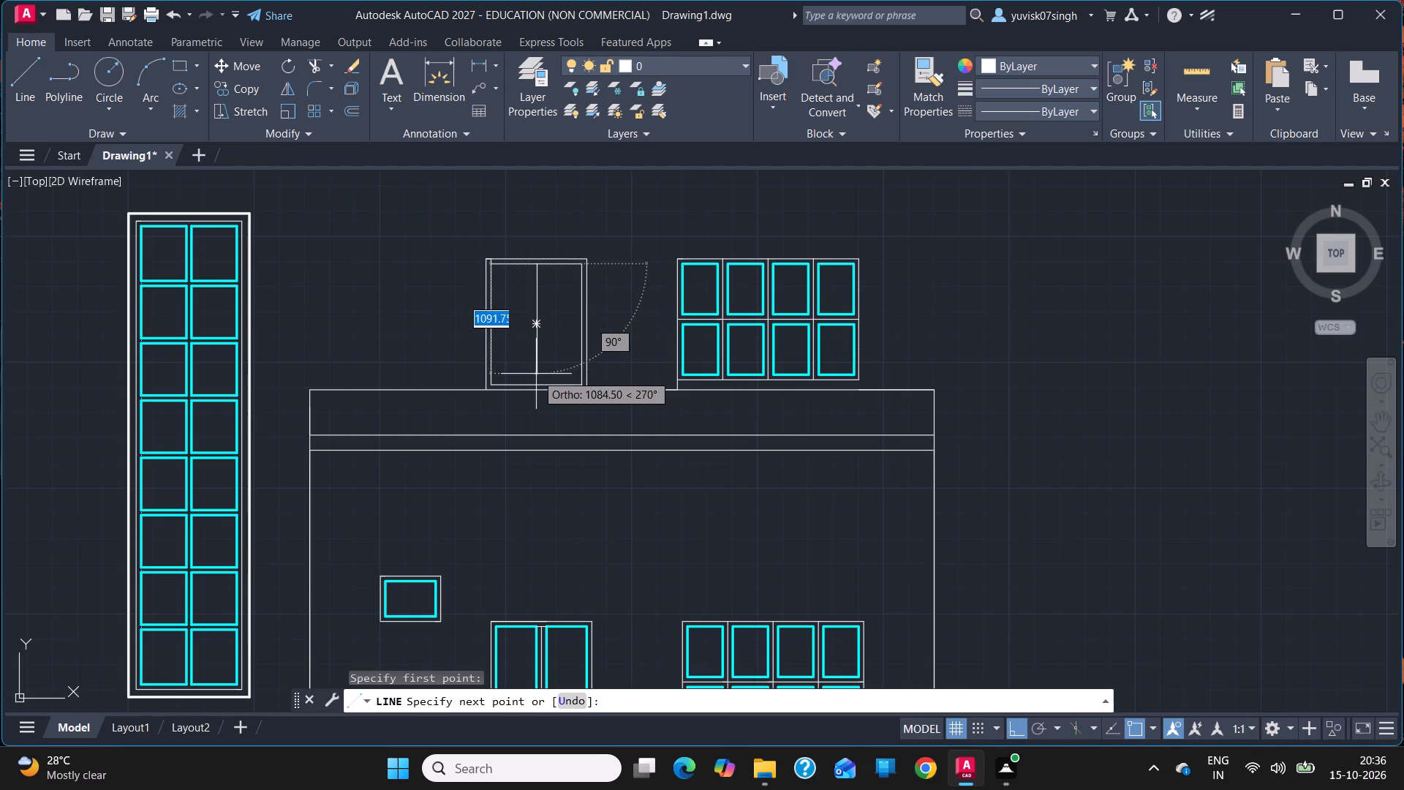
click(537, 386)
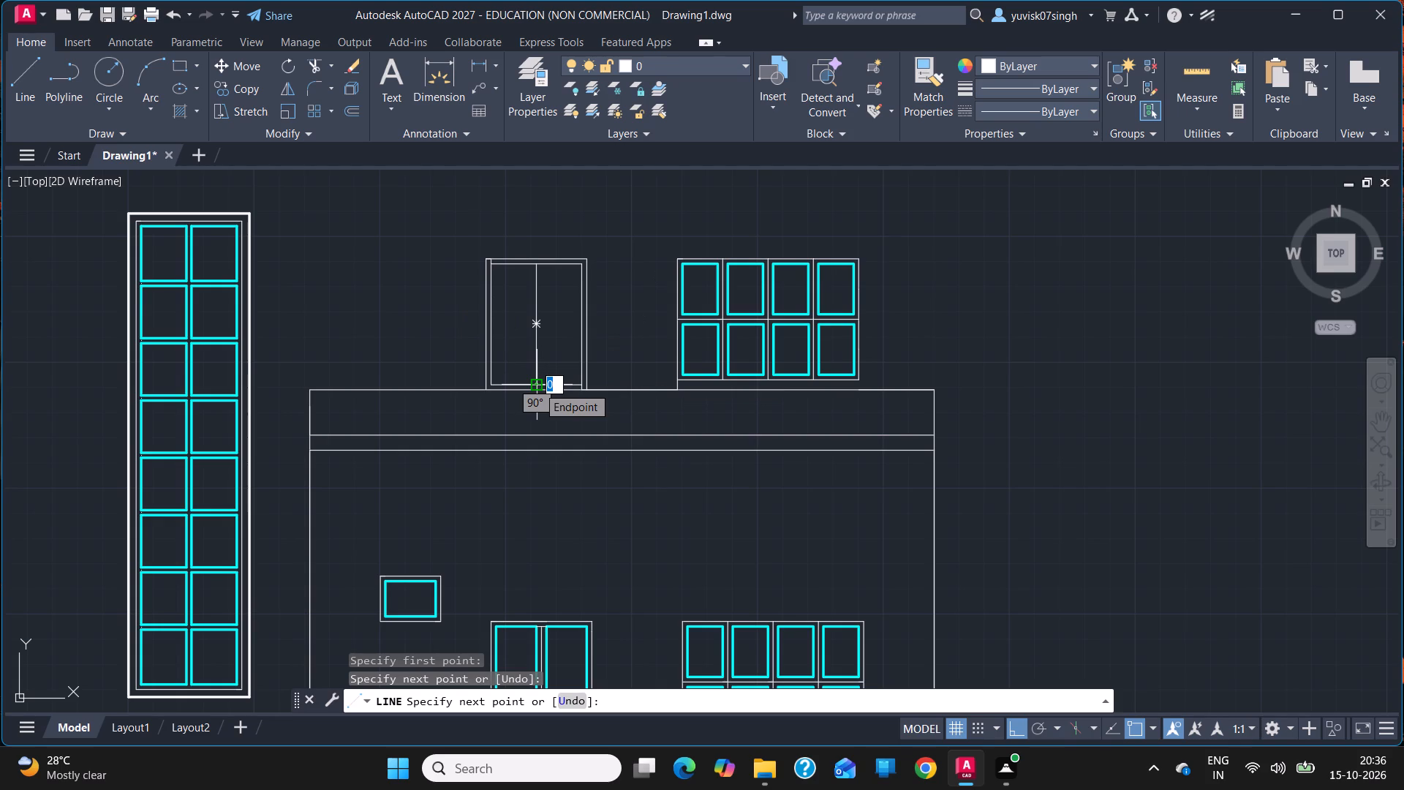
key(Escape)
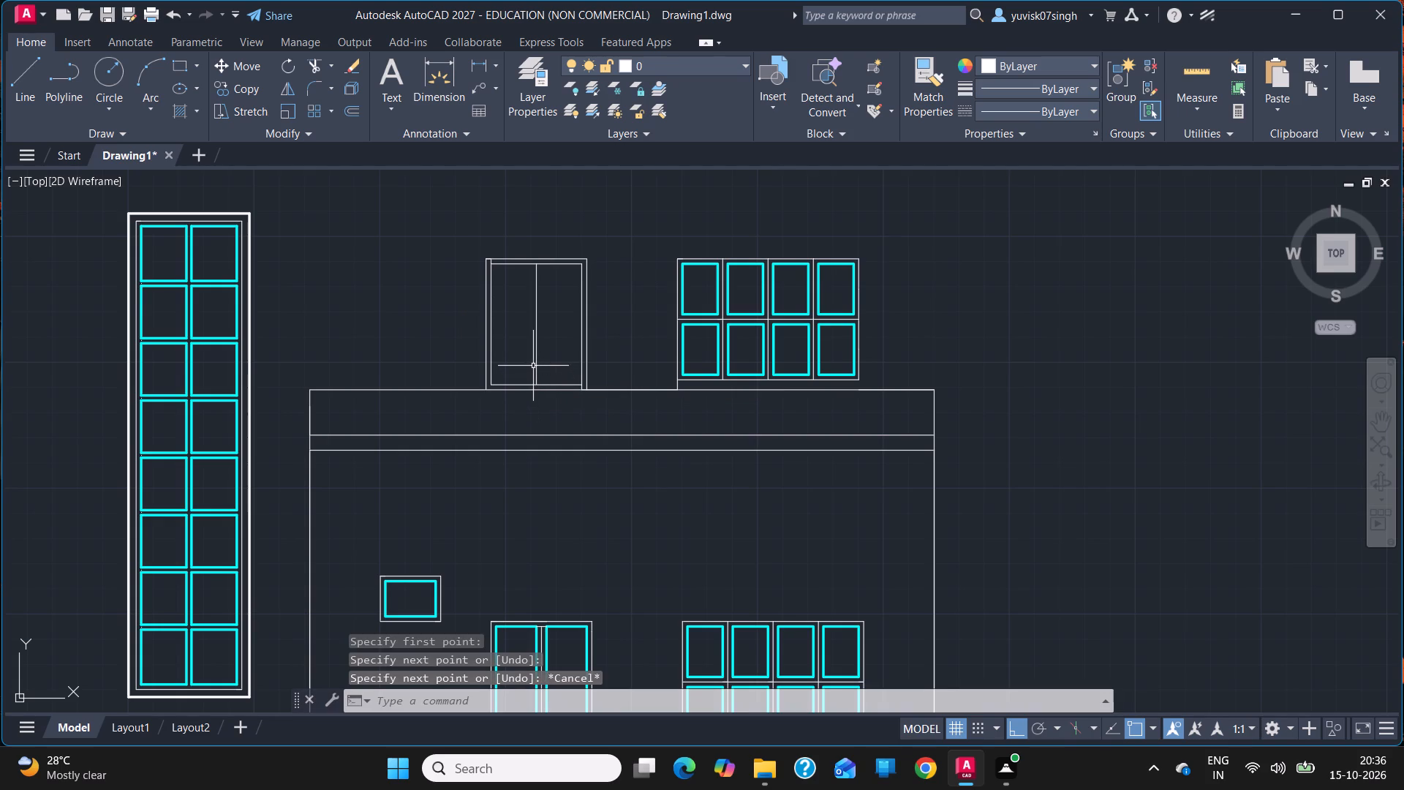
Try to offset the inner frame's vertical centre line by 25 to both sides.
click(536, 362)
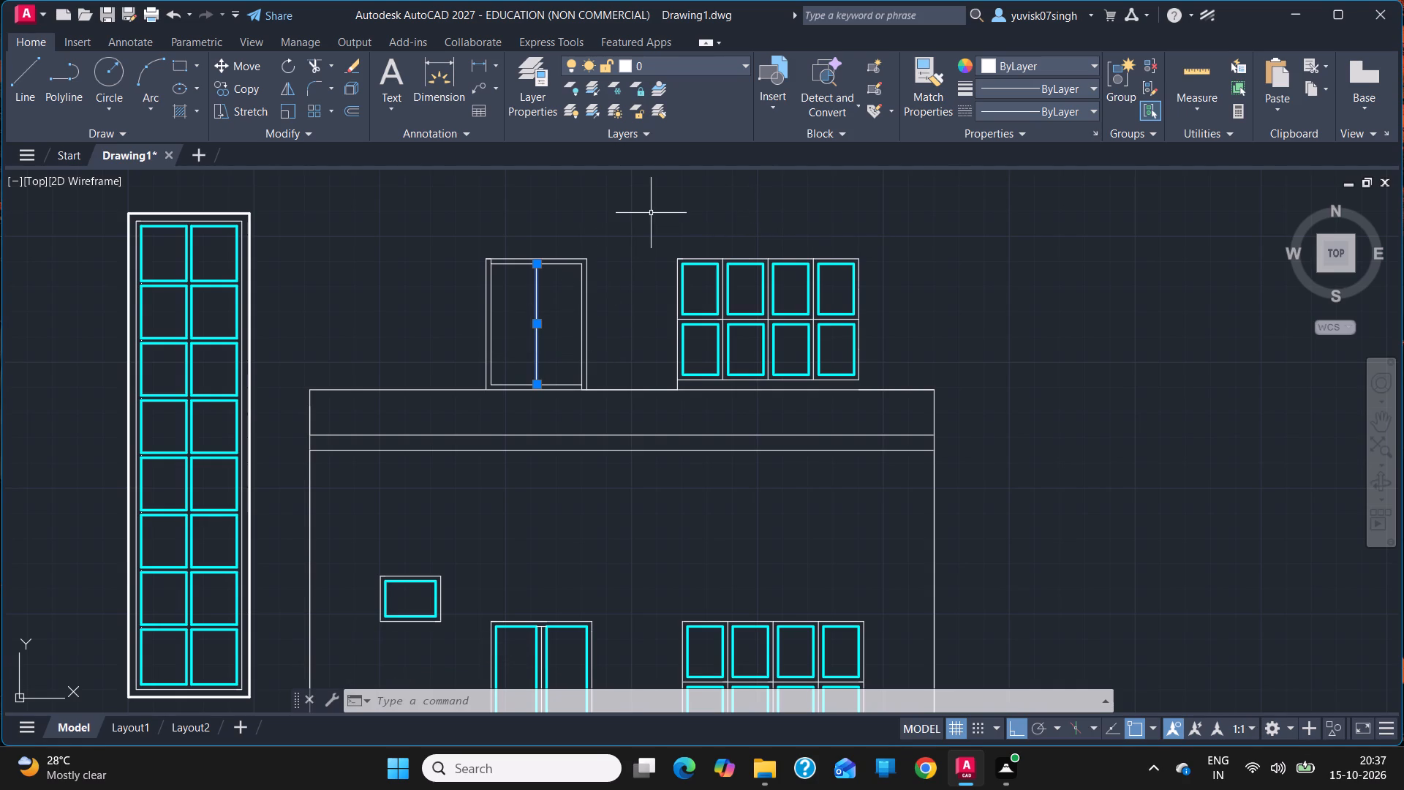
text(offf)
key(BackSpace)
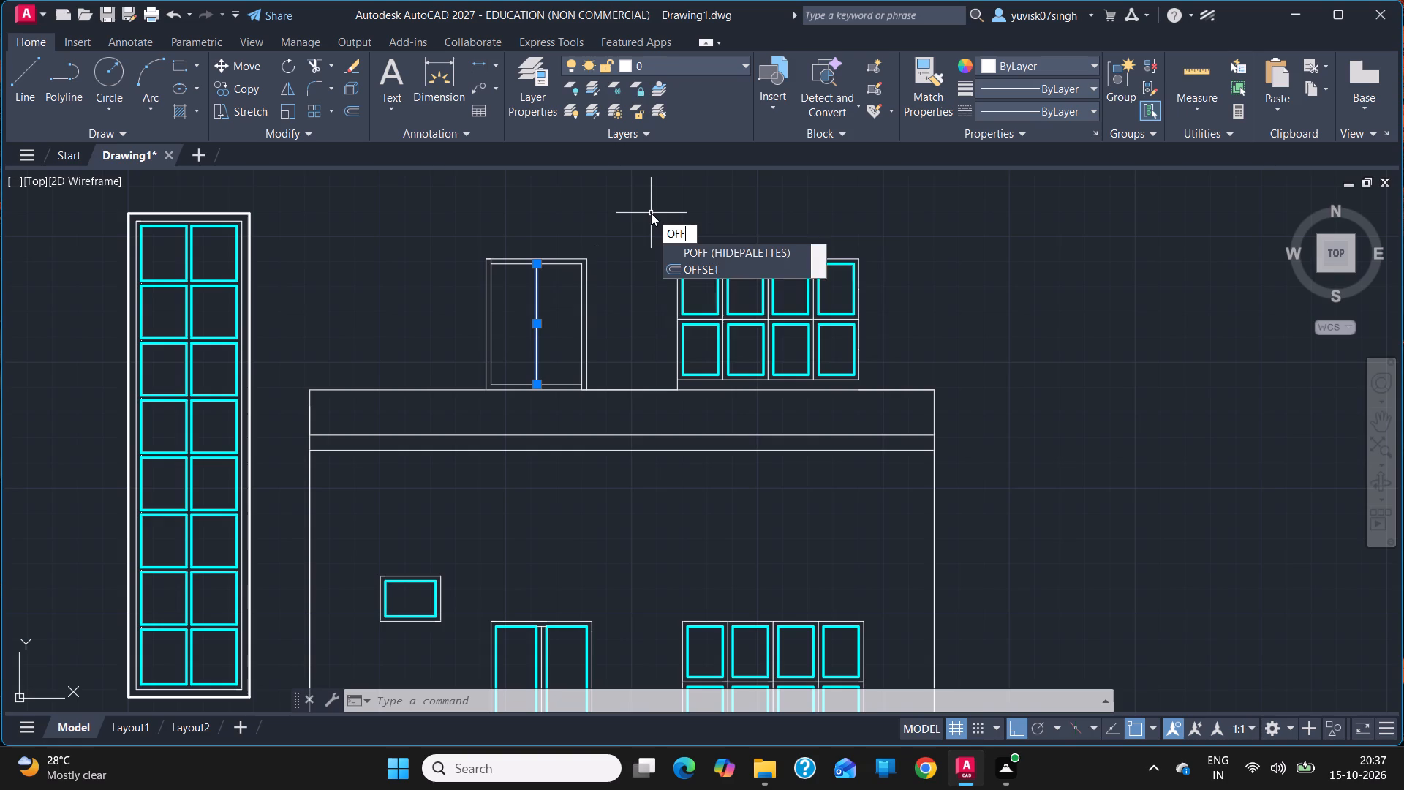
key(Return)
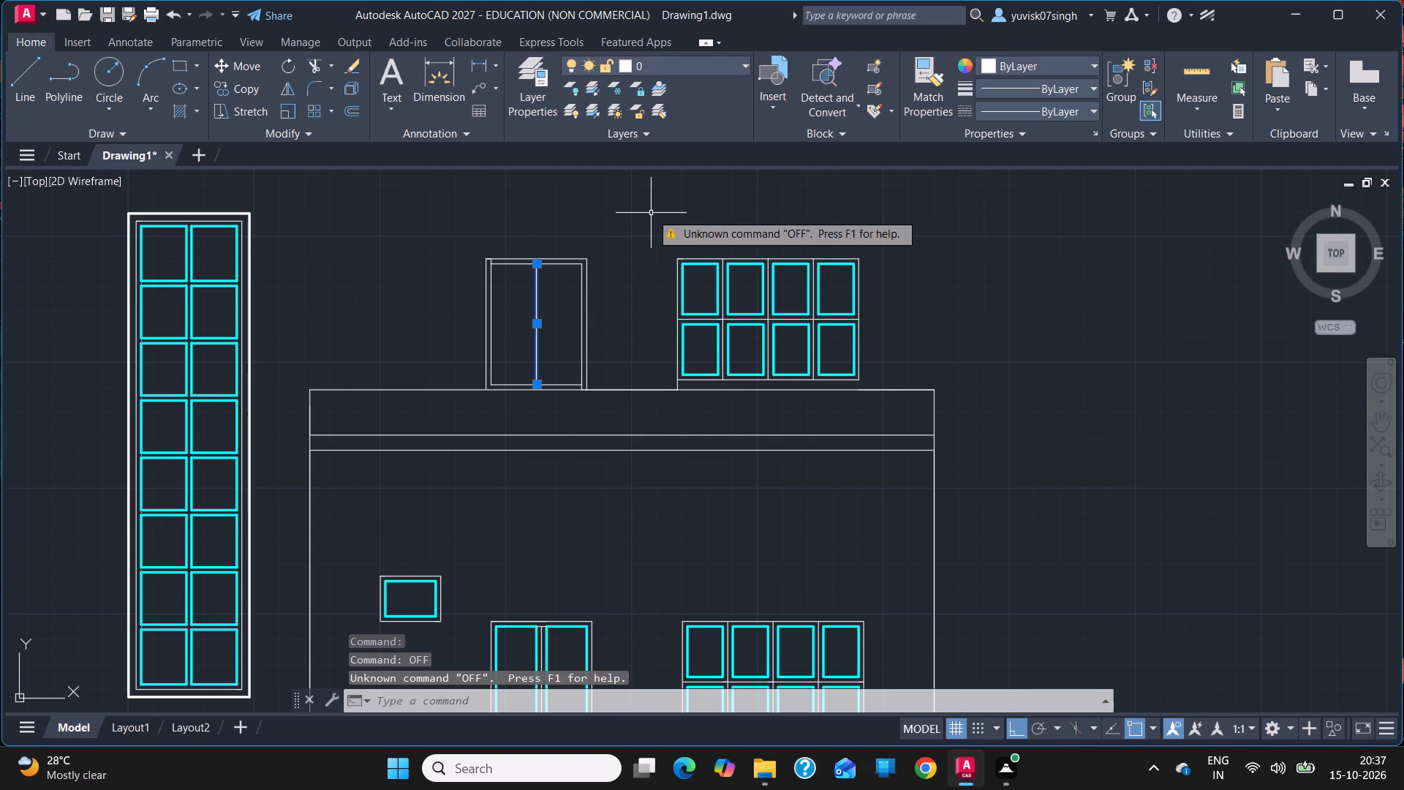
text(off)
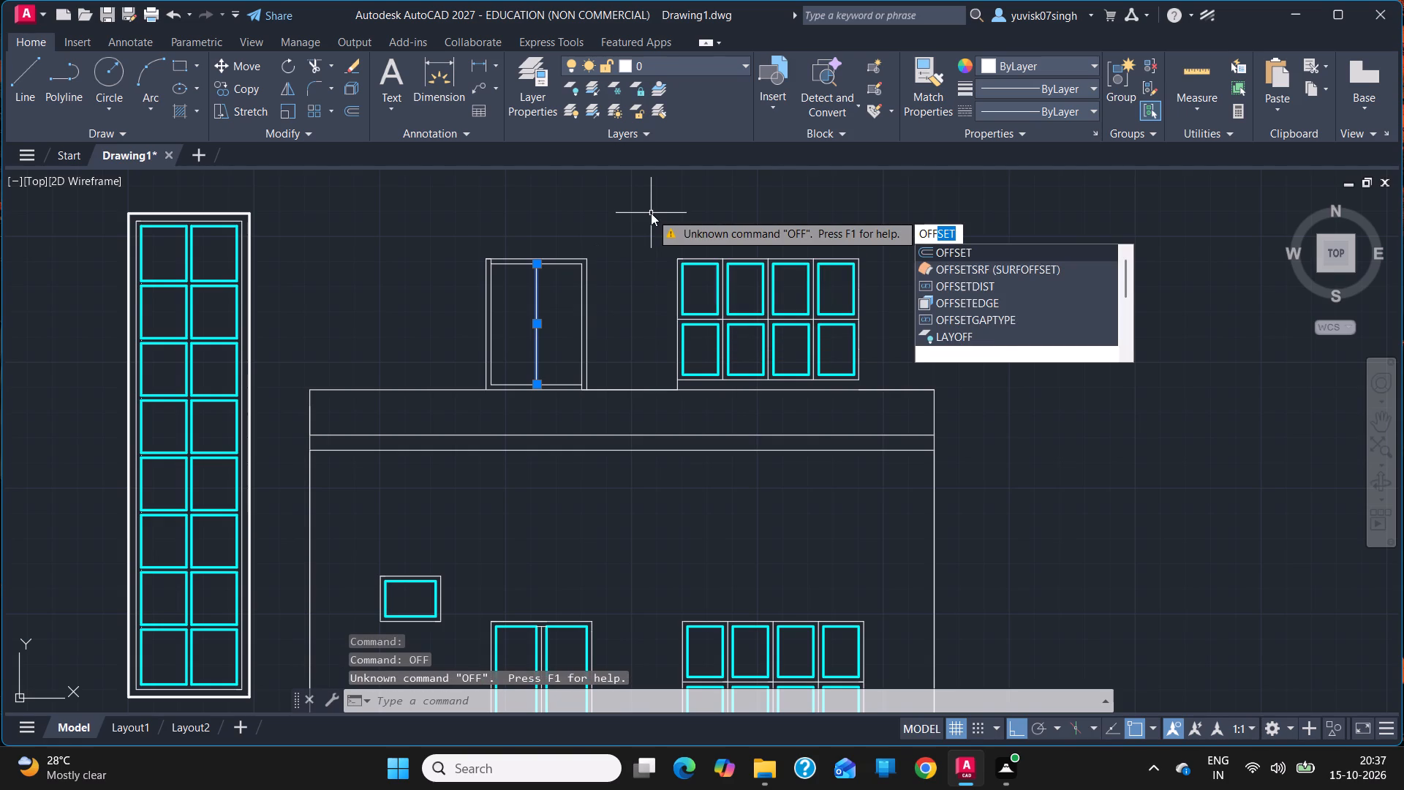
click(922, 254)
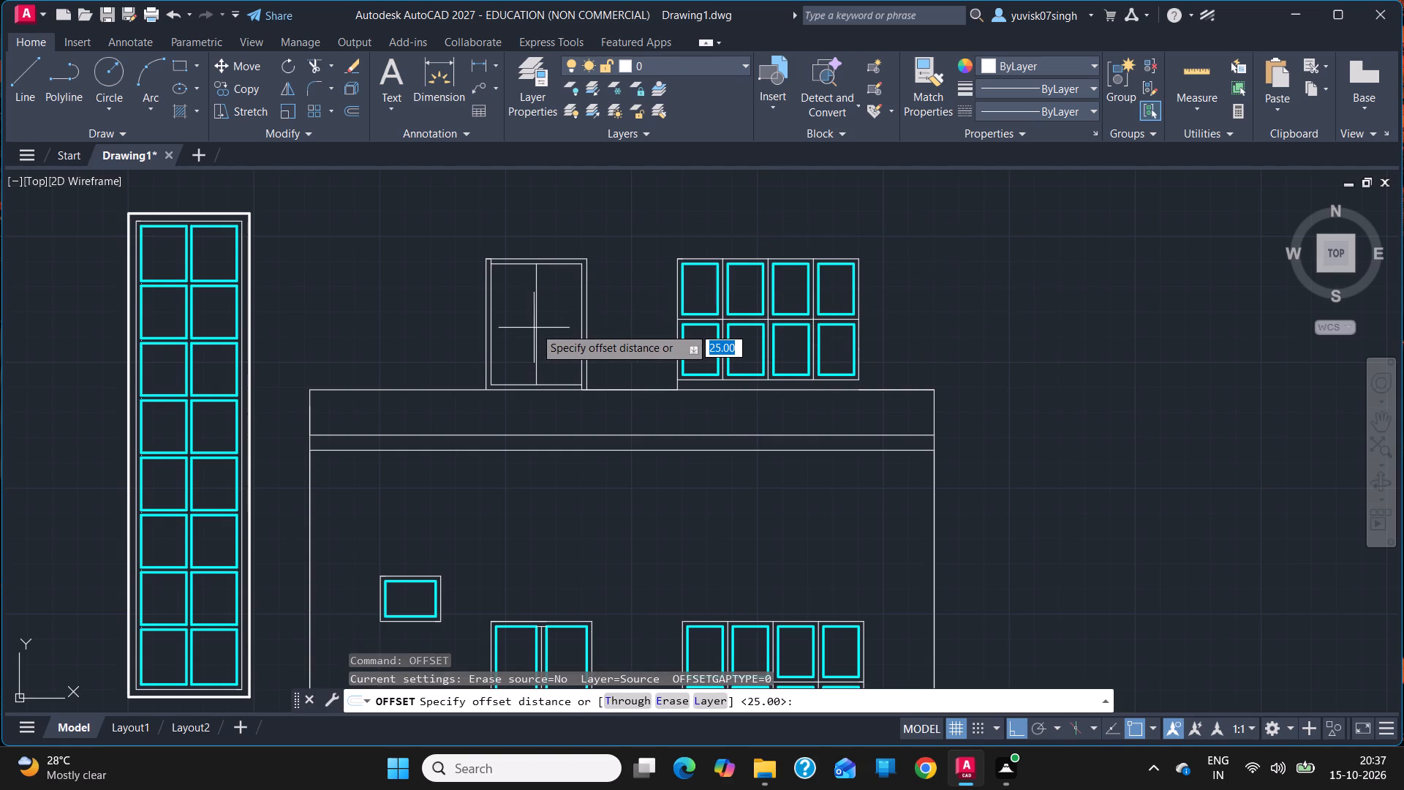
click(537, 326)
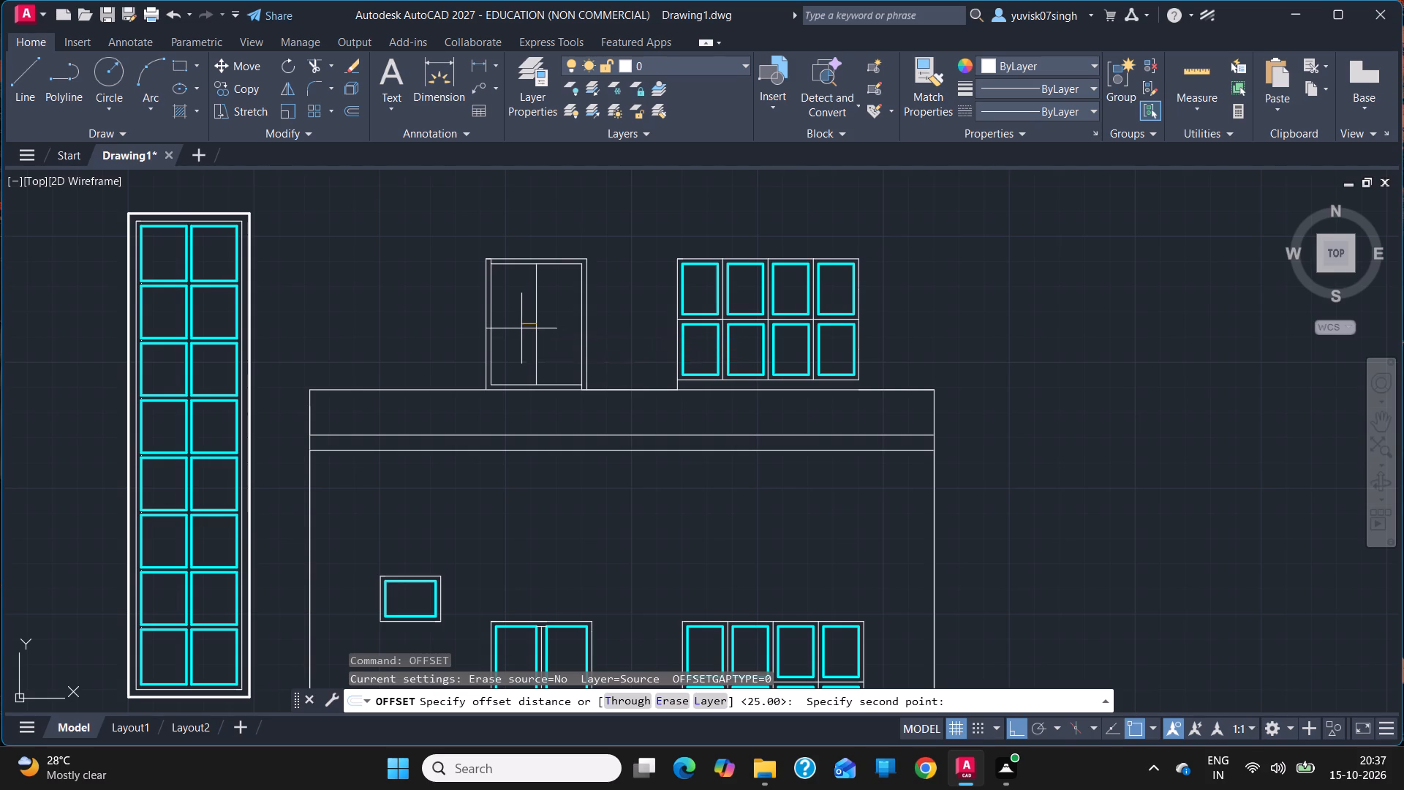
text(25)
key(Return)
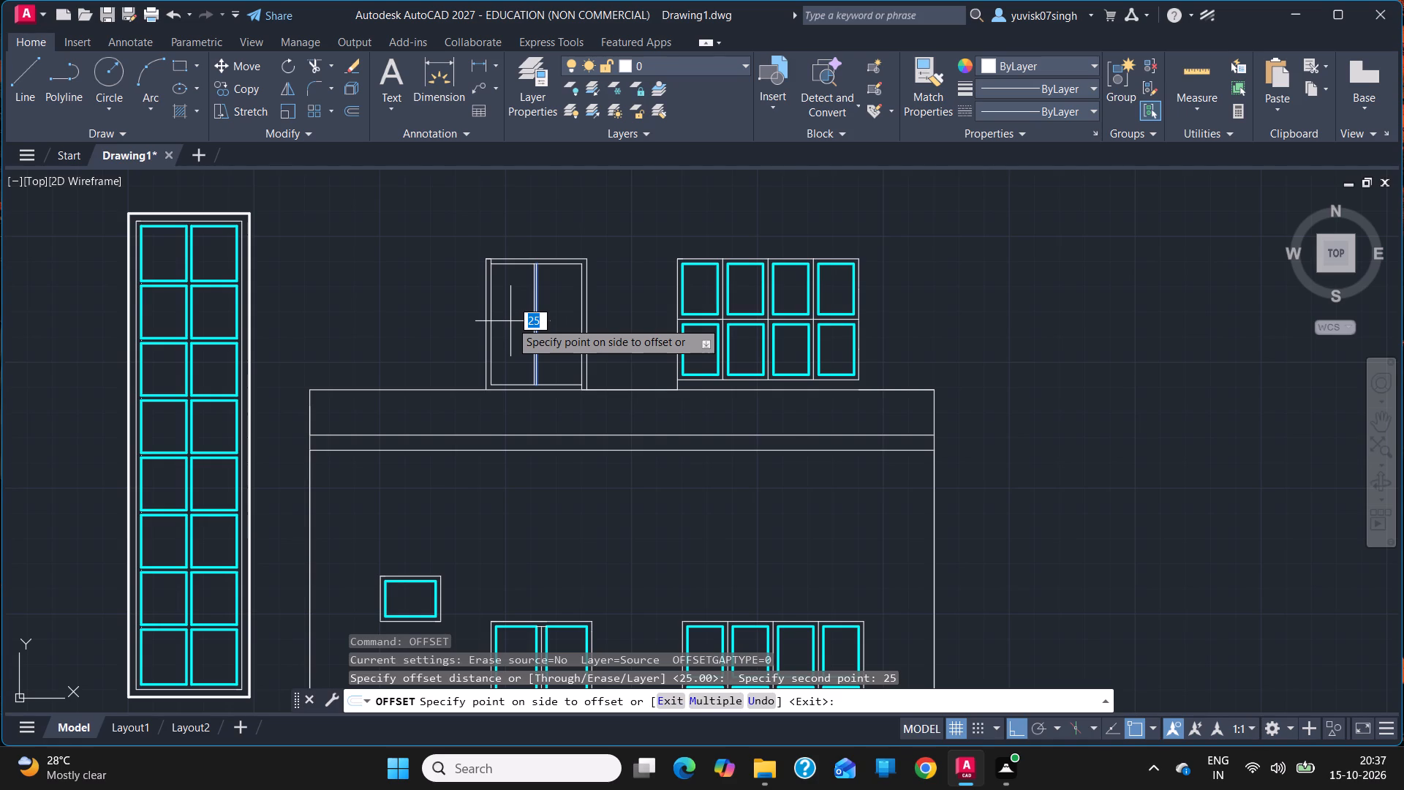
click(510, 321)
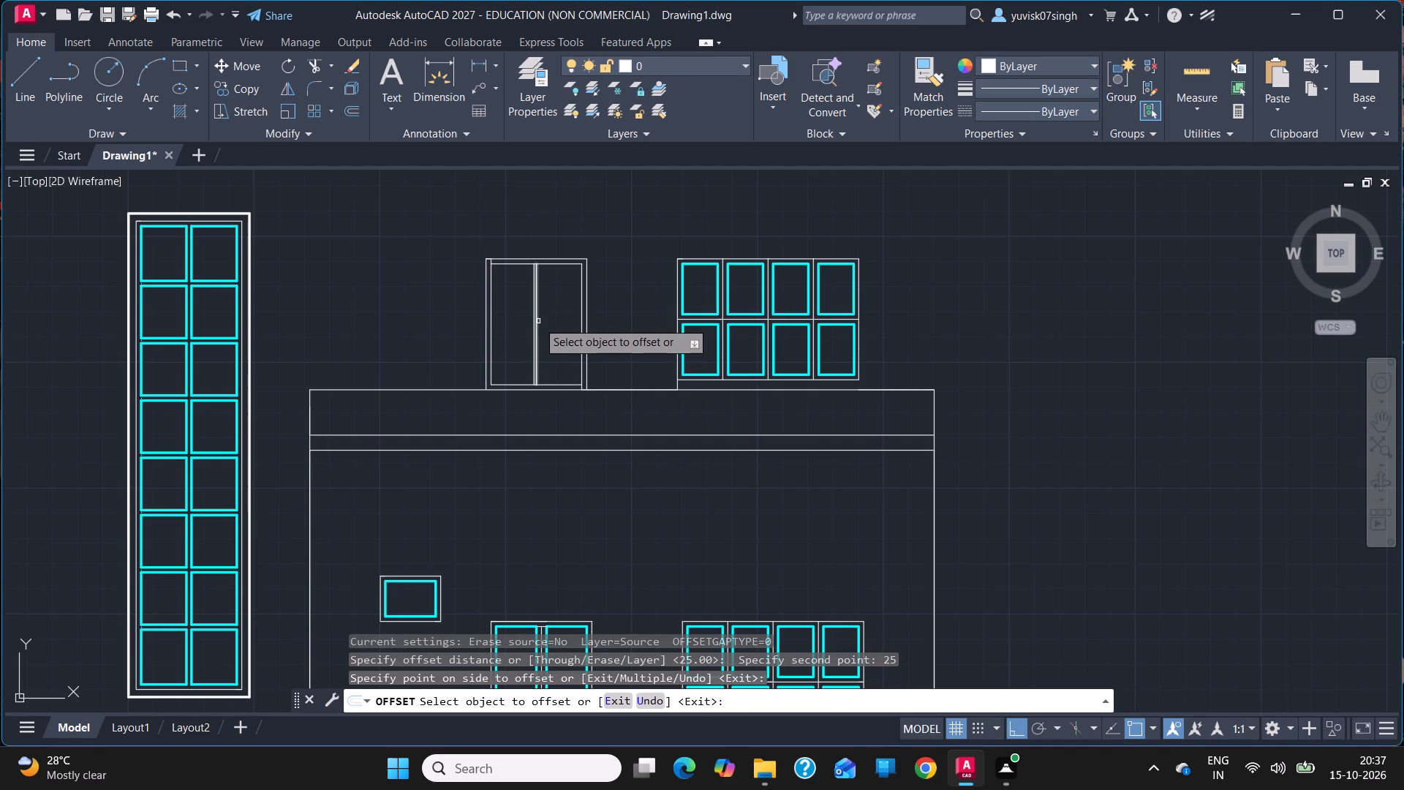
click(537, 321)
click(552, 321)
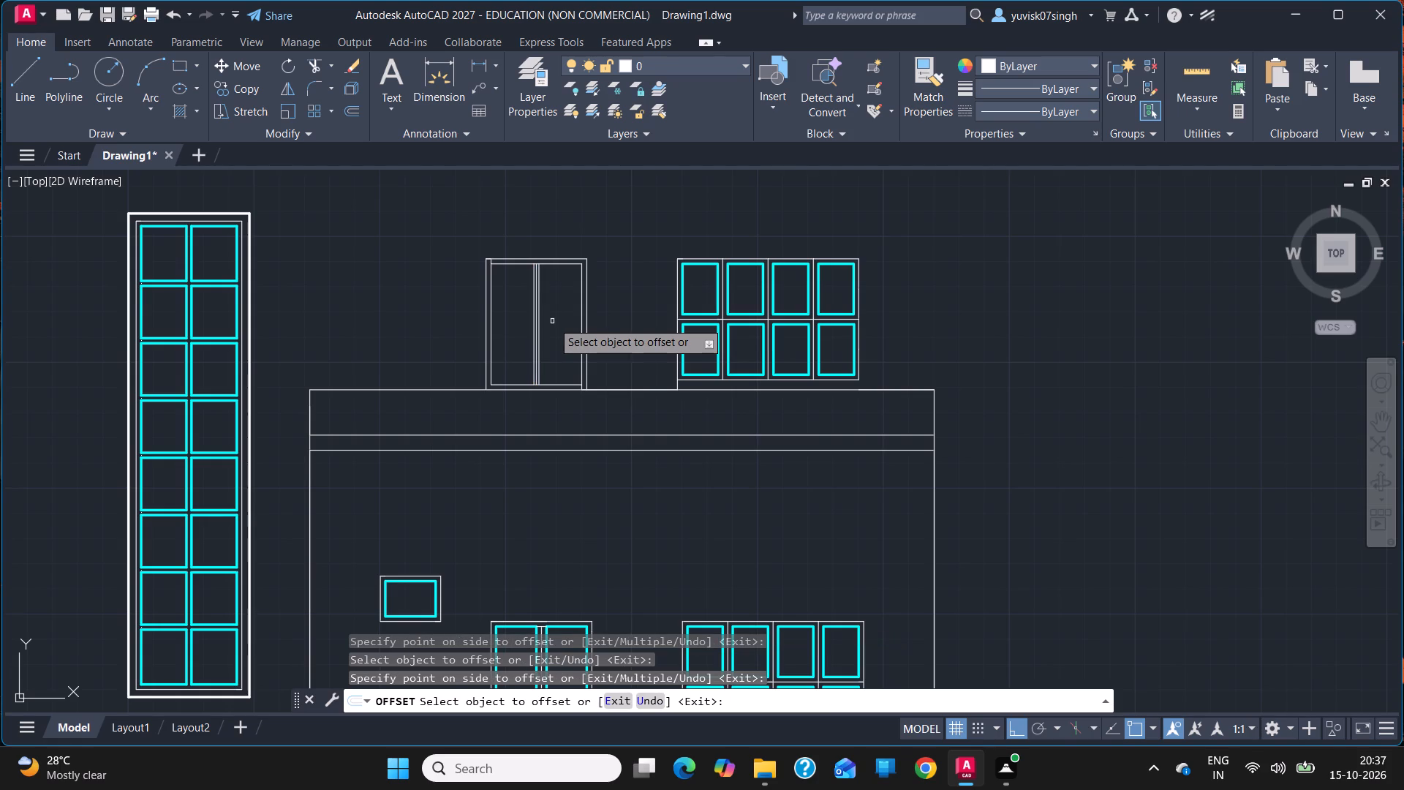
Measure the gap between the two cyan panels of the ground-floor double door using a temporary line.
click(1384, 419)
drag(1209, 469, 1201, 323)
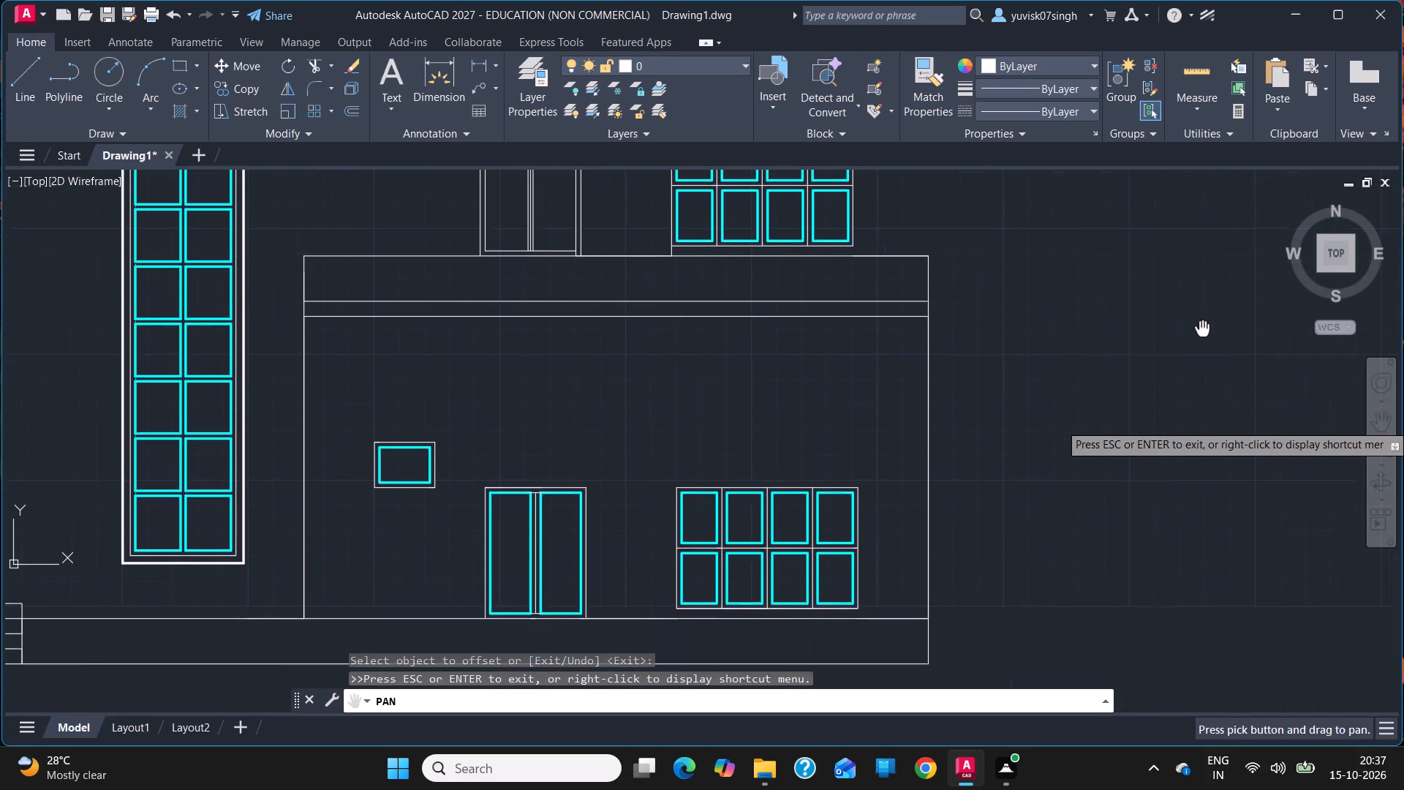
drag(1201, 323, 1203, 292)
key(Escape)
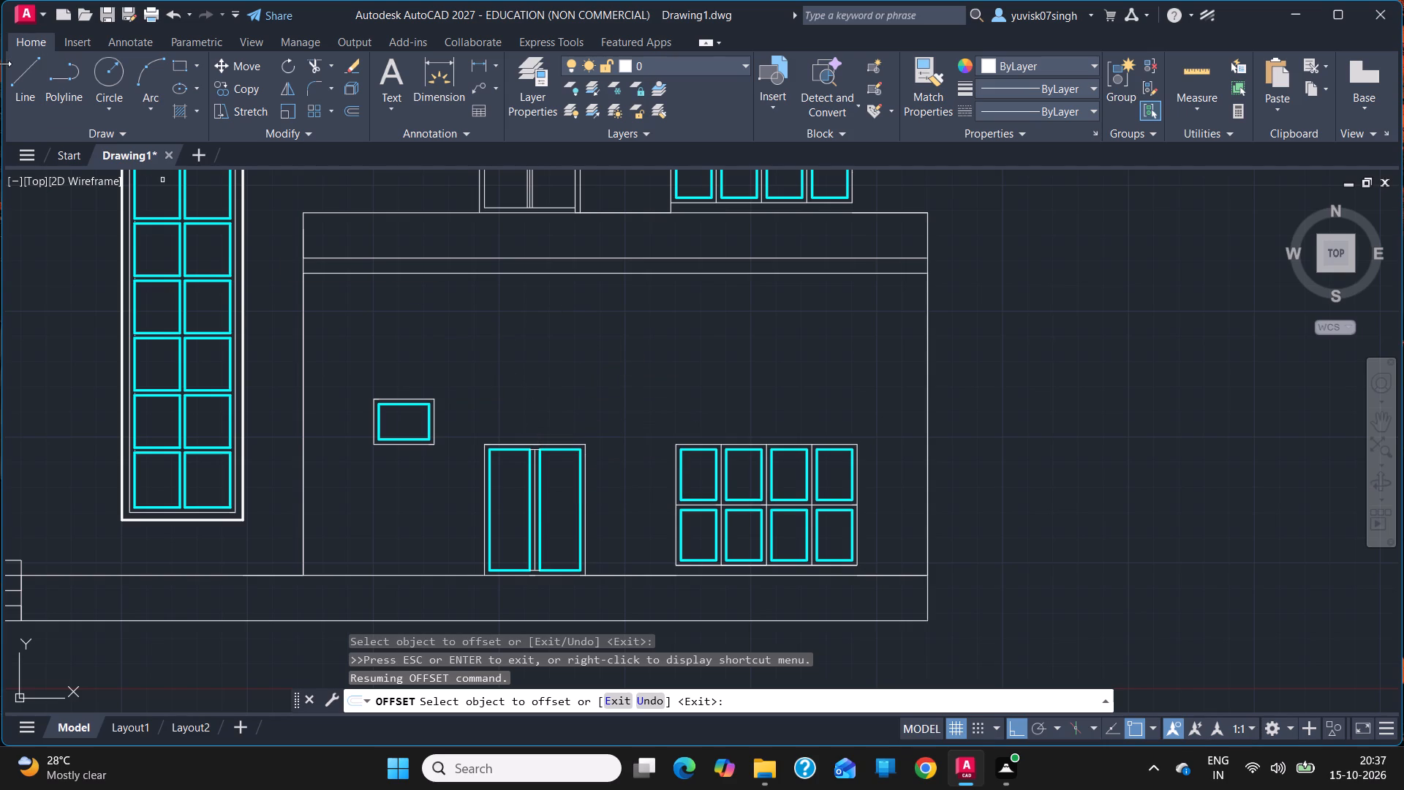
click(27, 81)
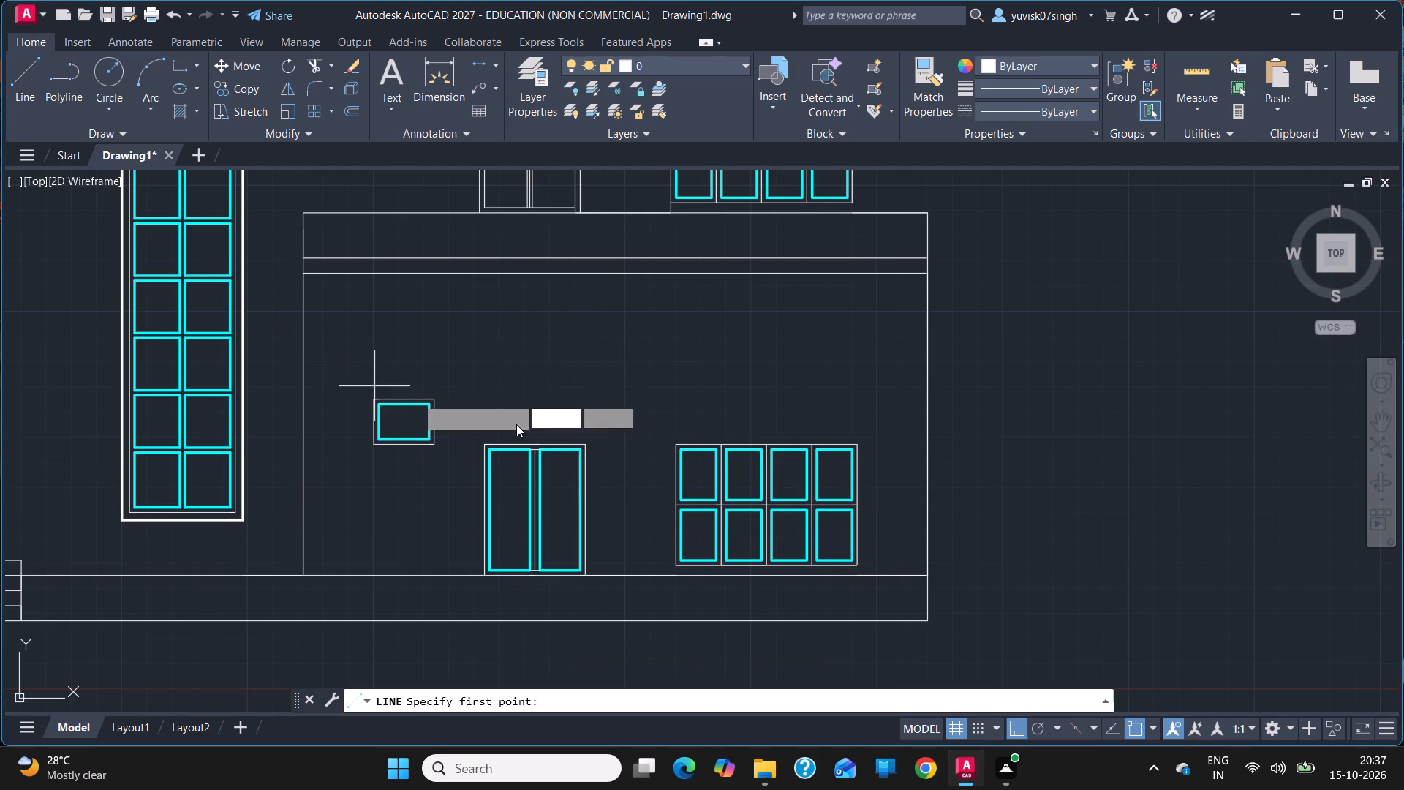
click(525, 448)
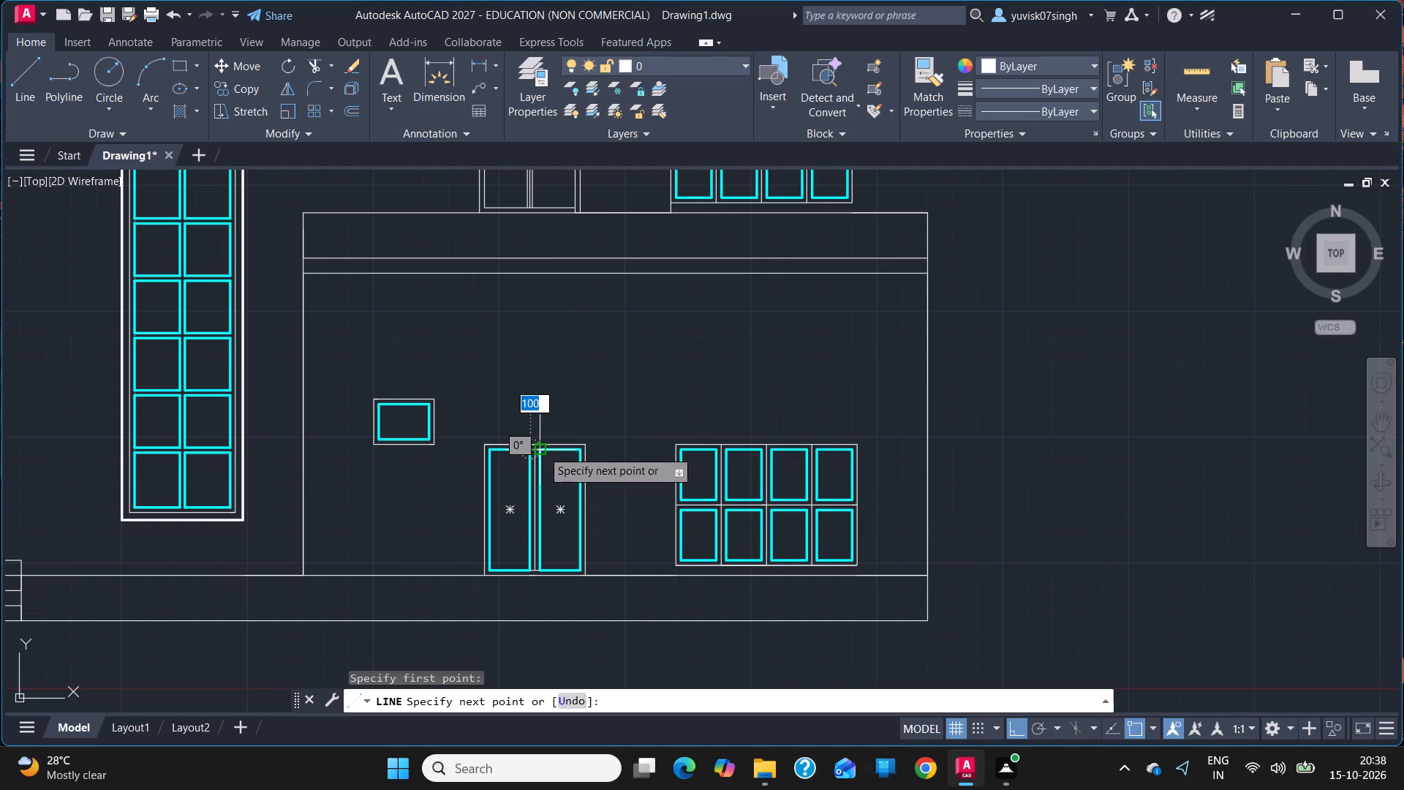
key(1)
key(Escape)
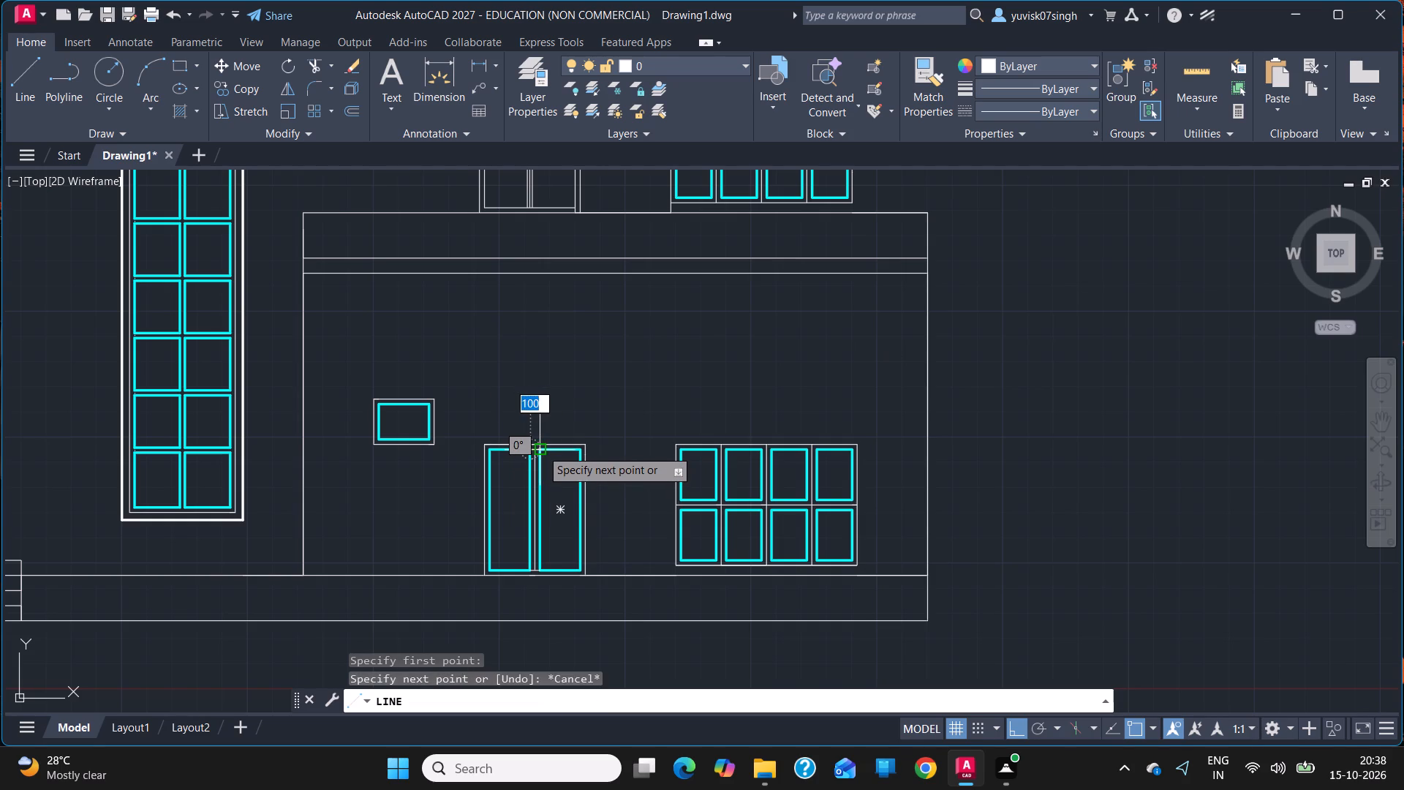
key(Escape)
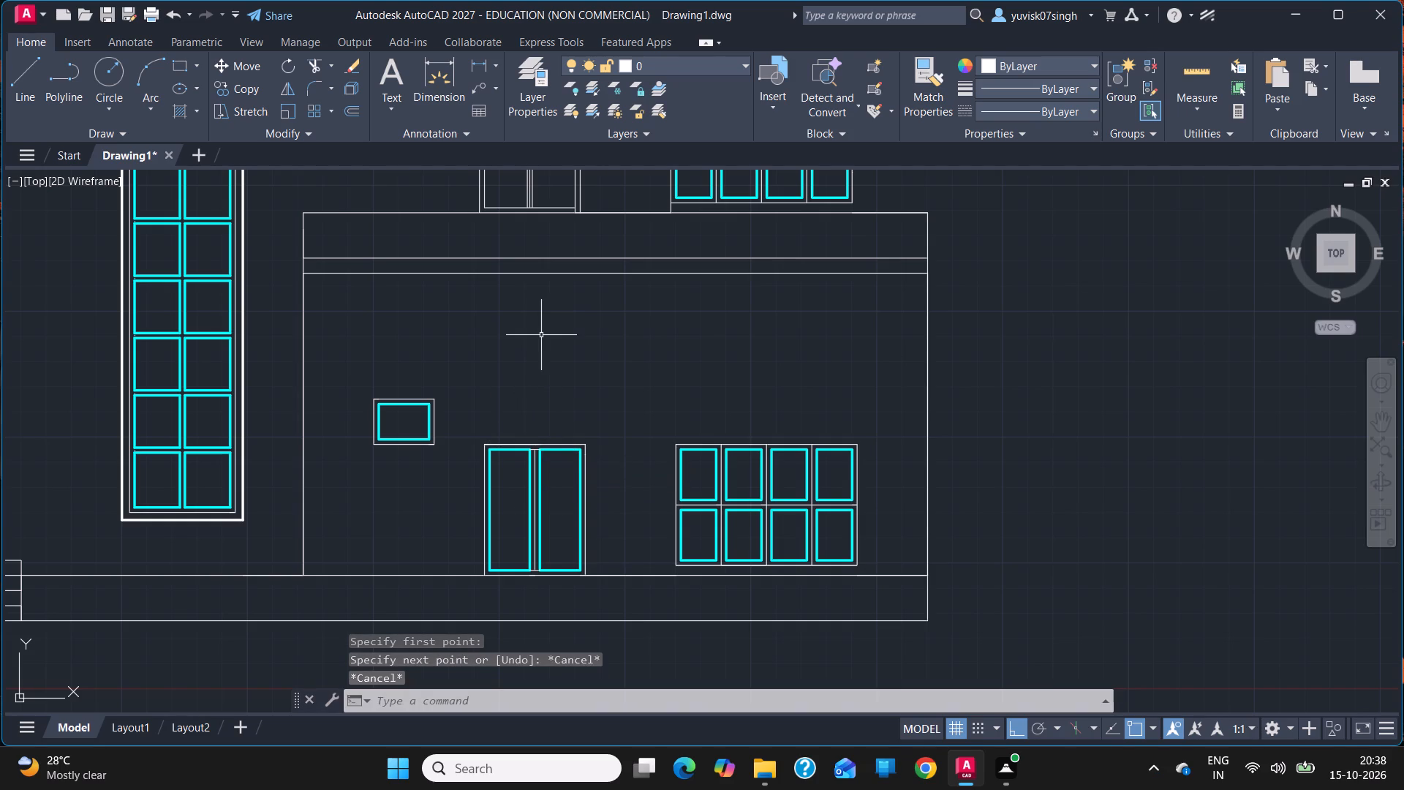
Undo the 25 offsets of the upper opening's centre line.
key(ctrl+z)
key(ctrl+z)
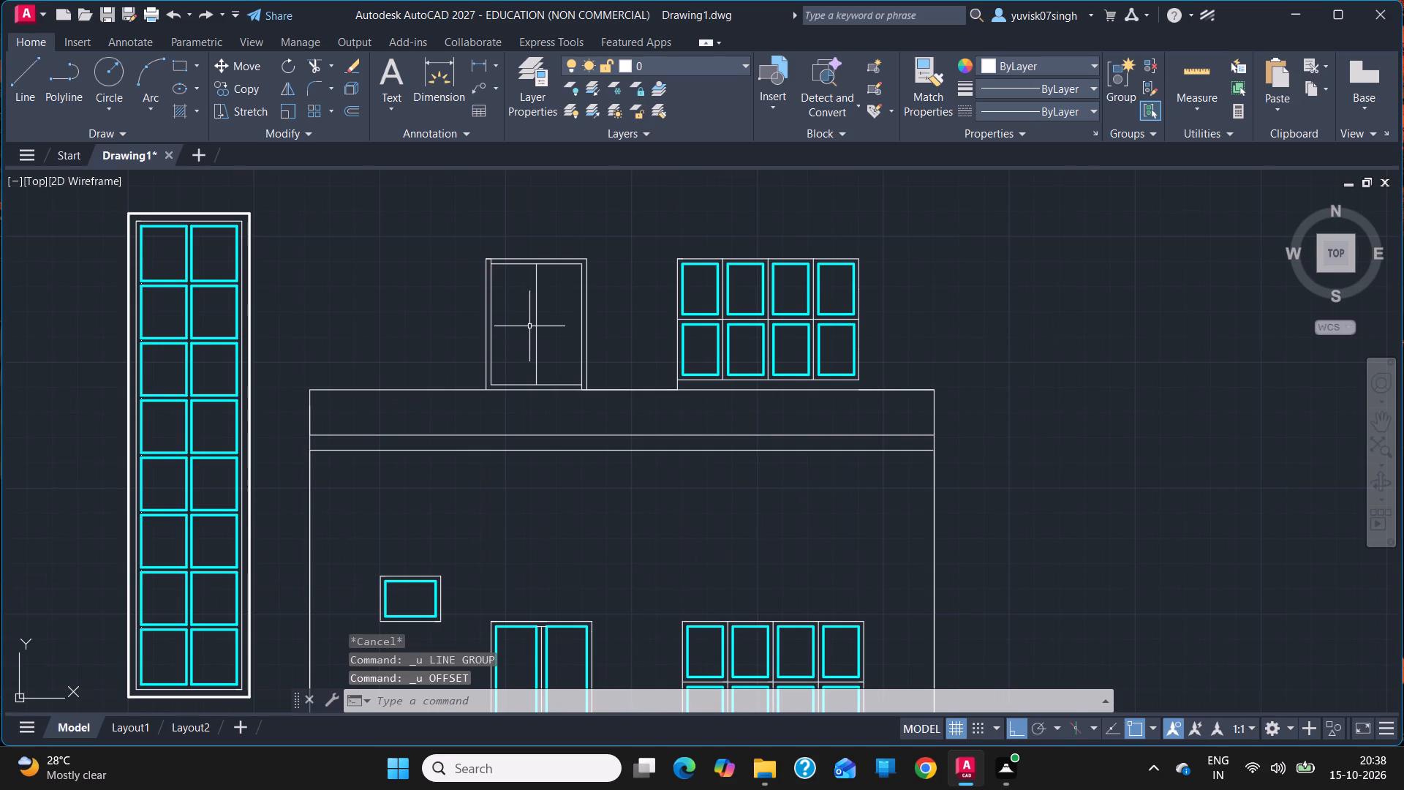
Offset the upper door's vertical centre line by 50 to both sides.
text(off)
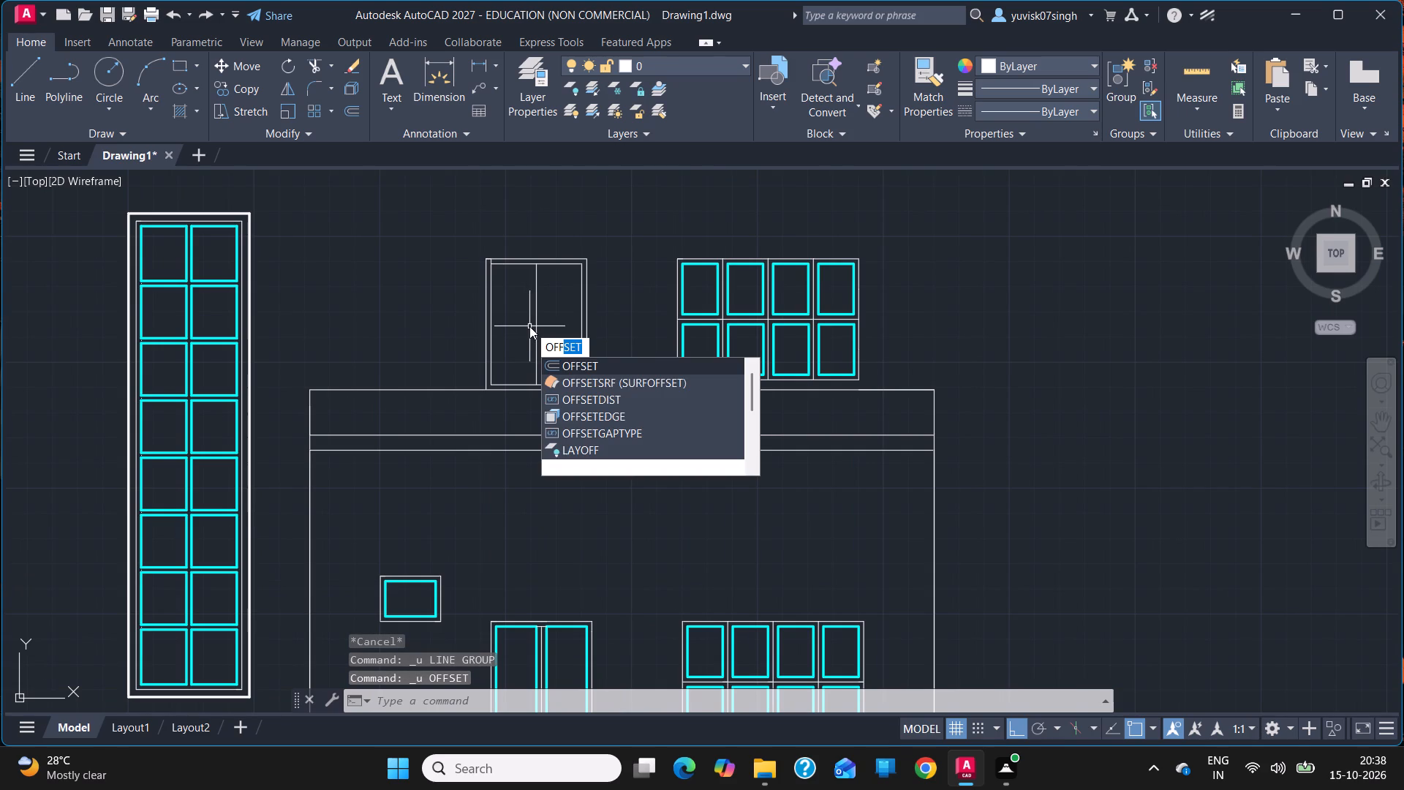
key(Return)
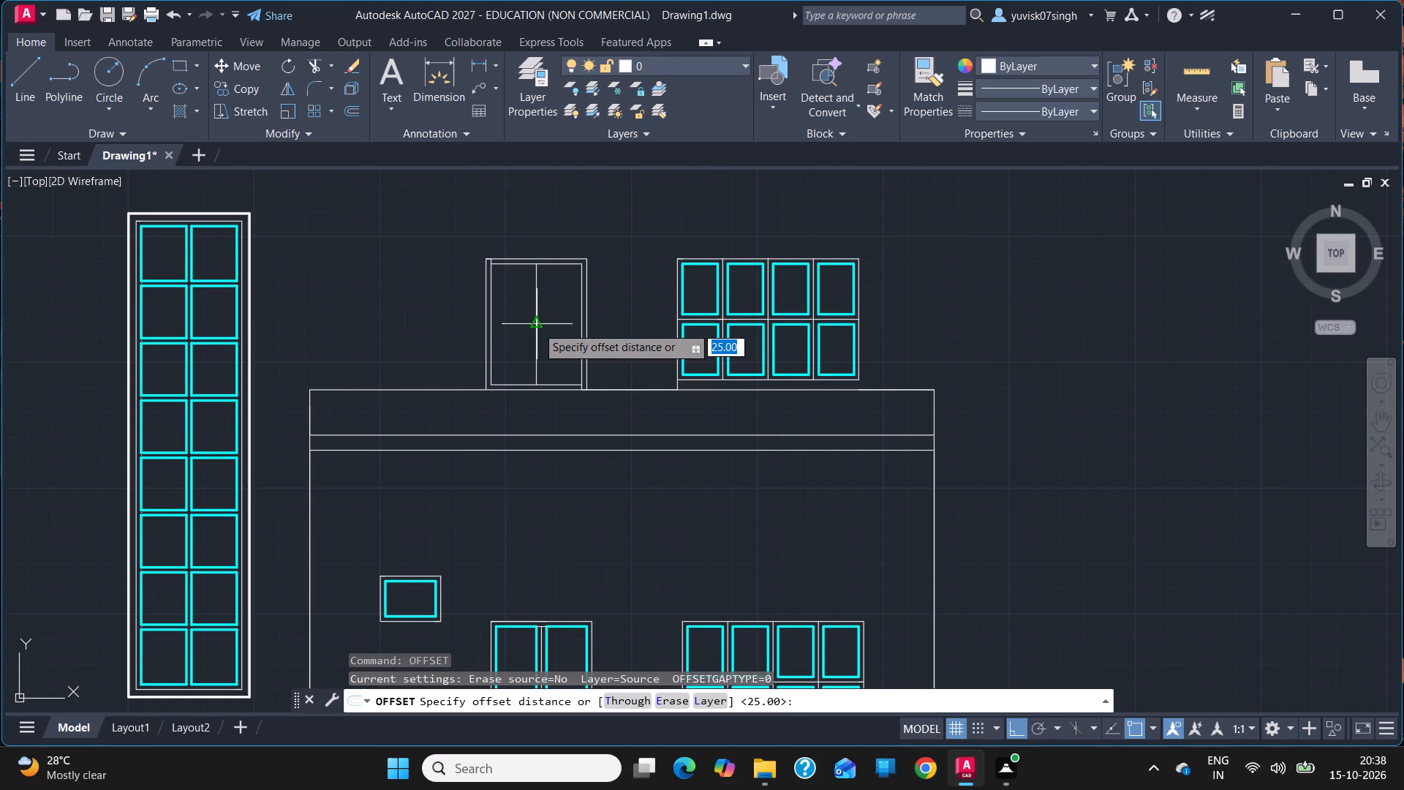
click(537, 326)
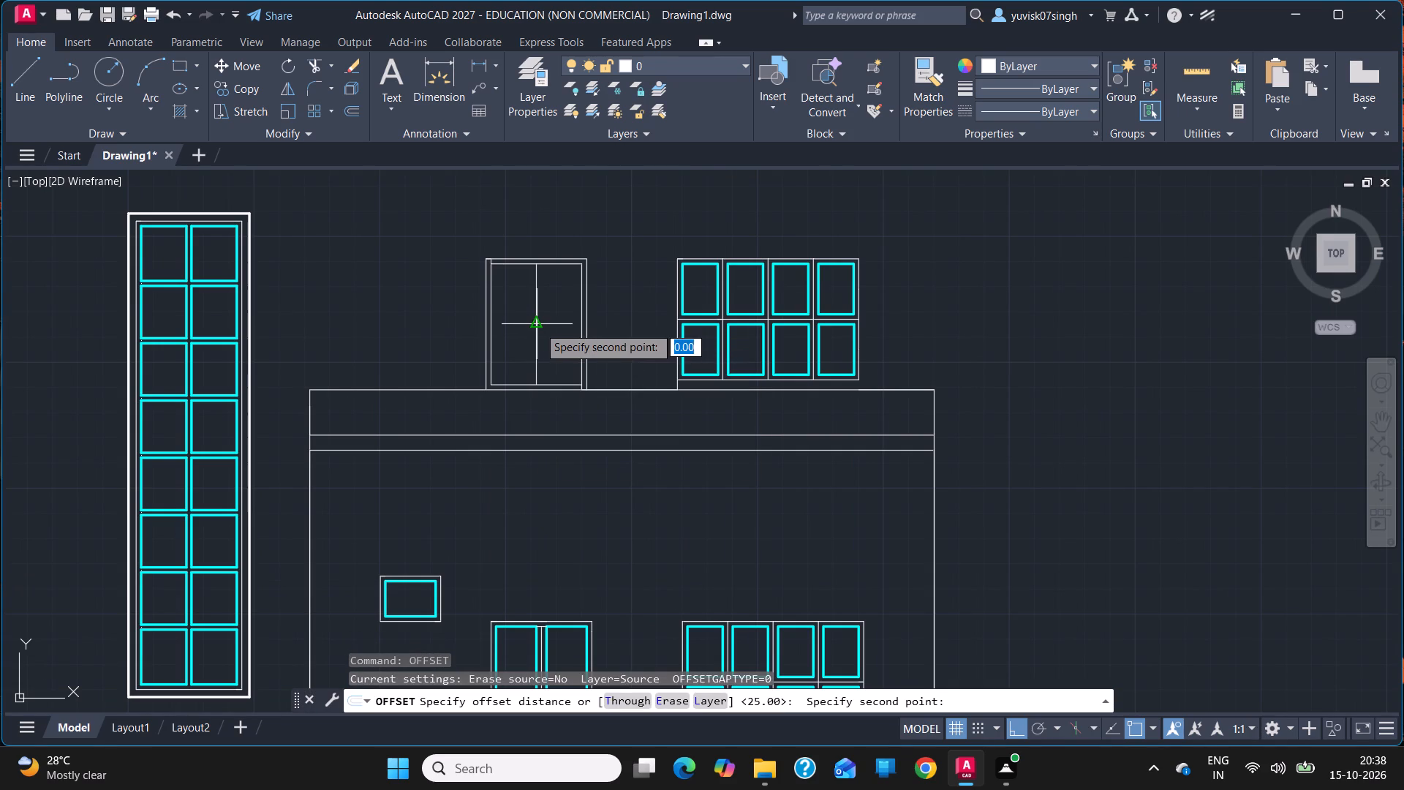
text(50)
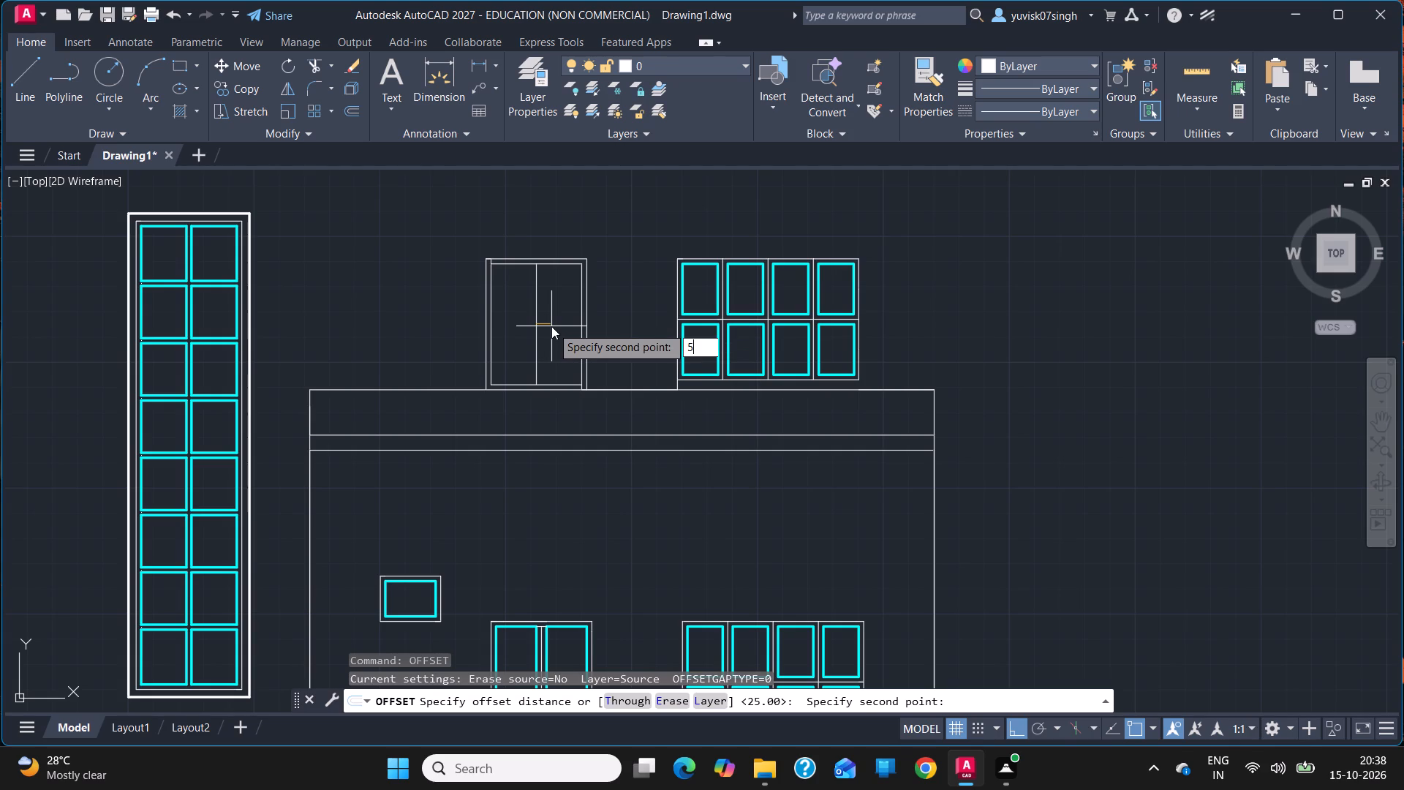
key(Return)
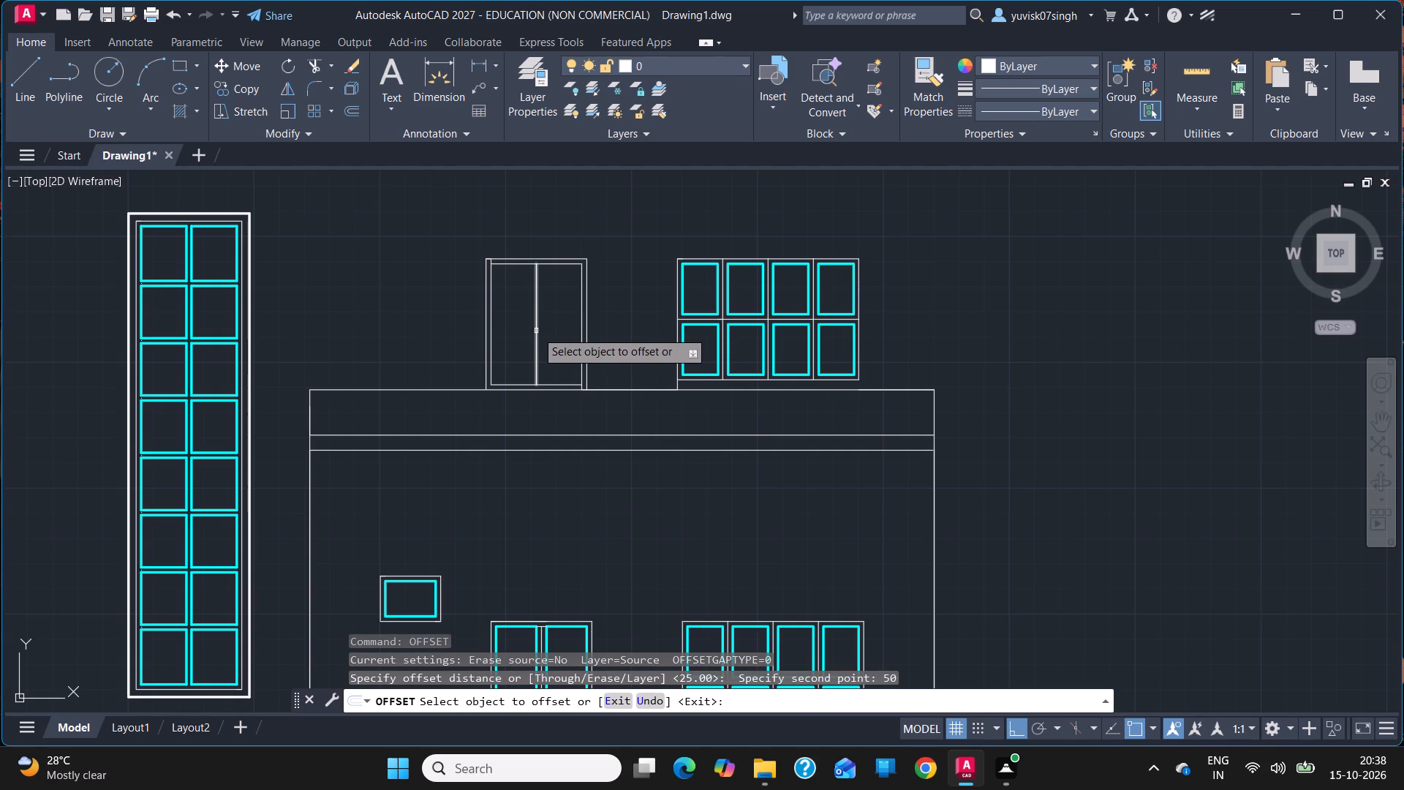
click(536, 331)
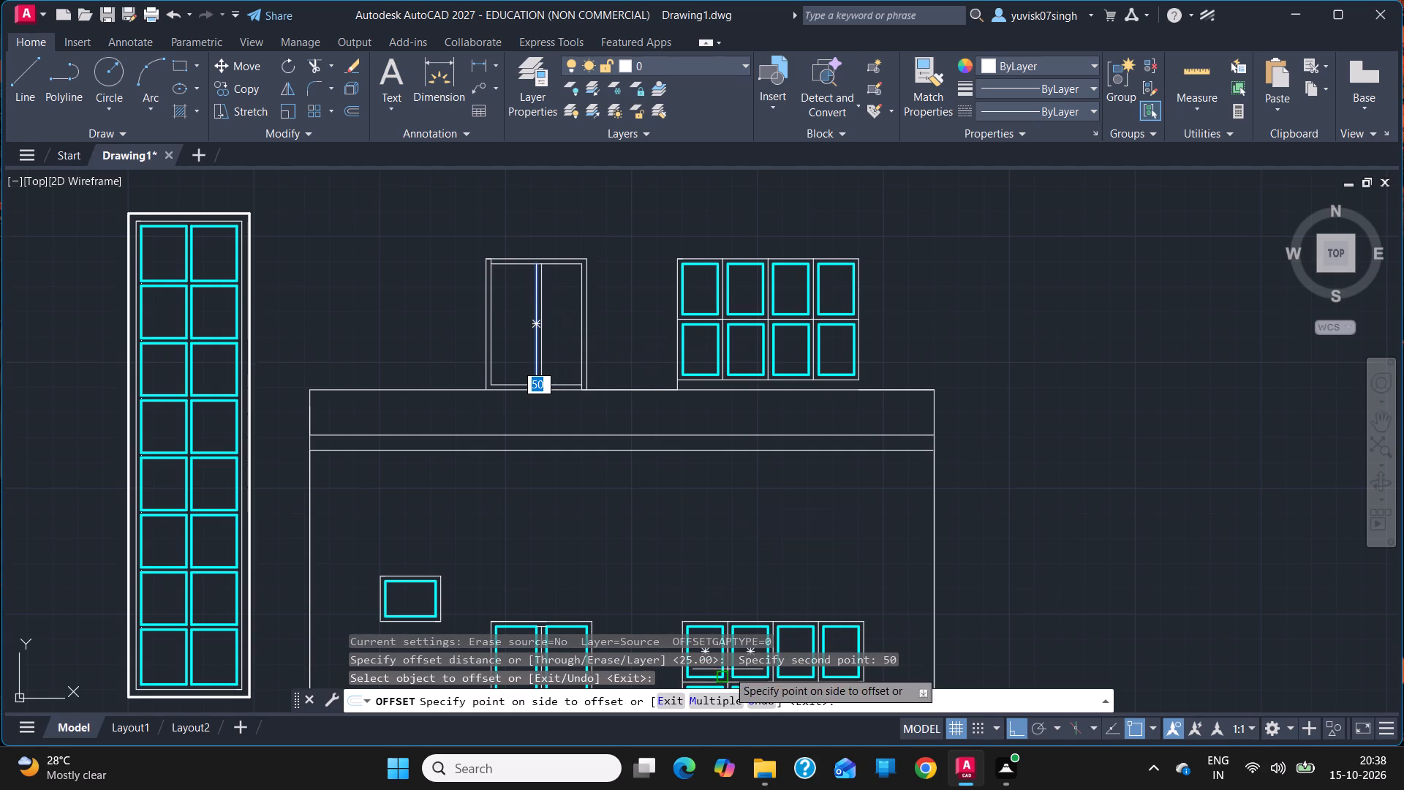
click(723, 695)
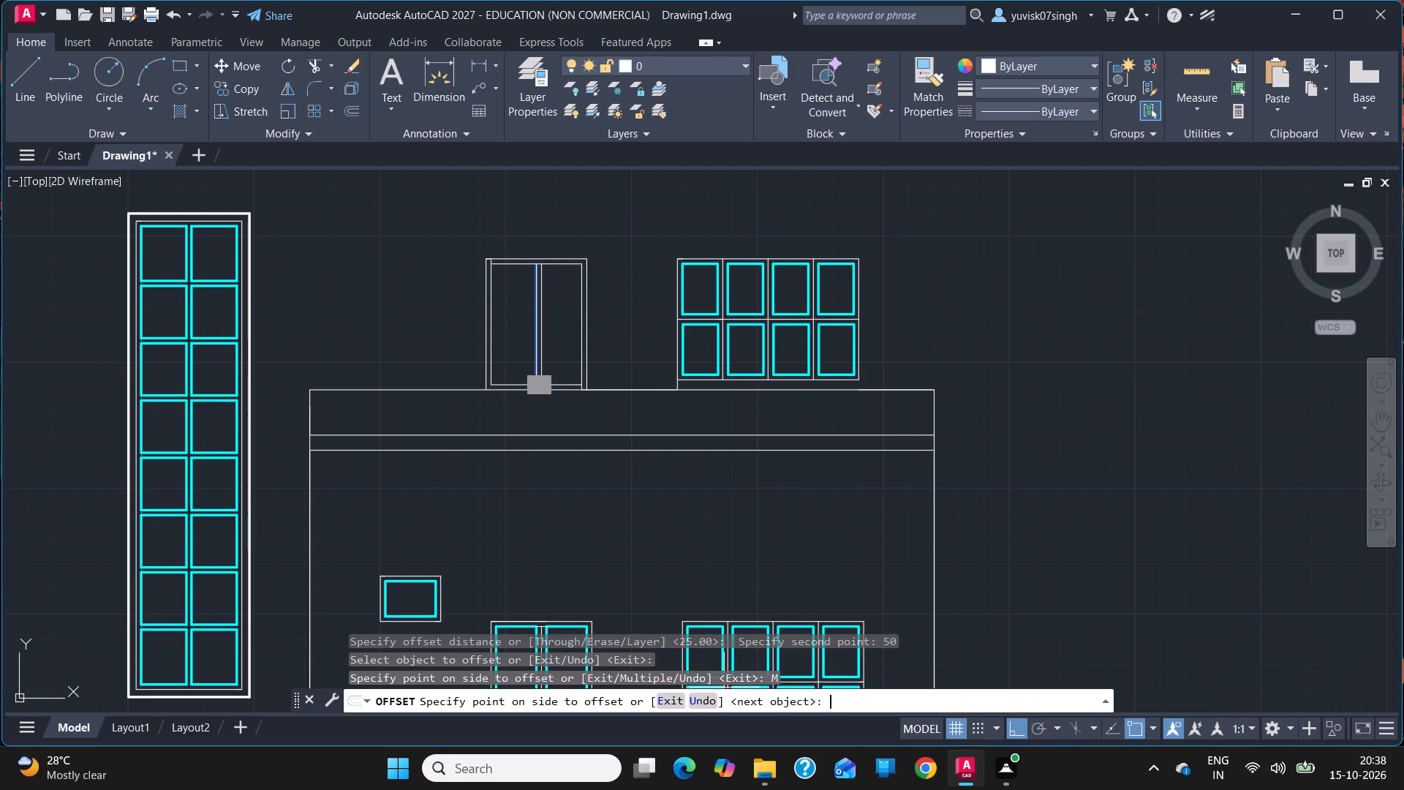
click(586, 297)
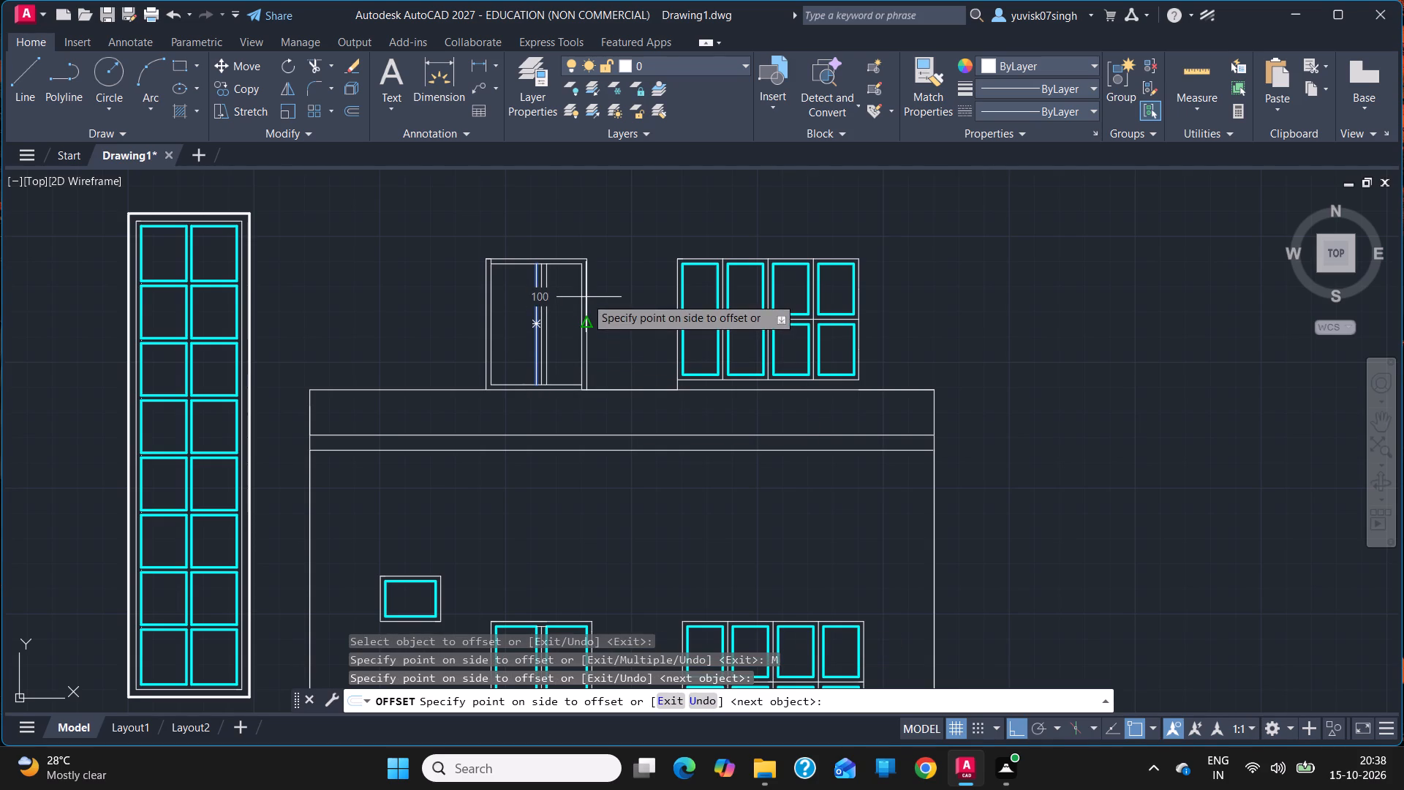
click(445, 316)
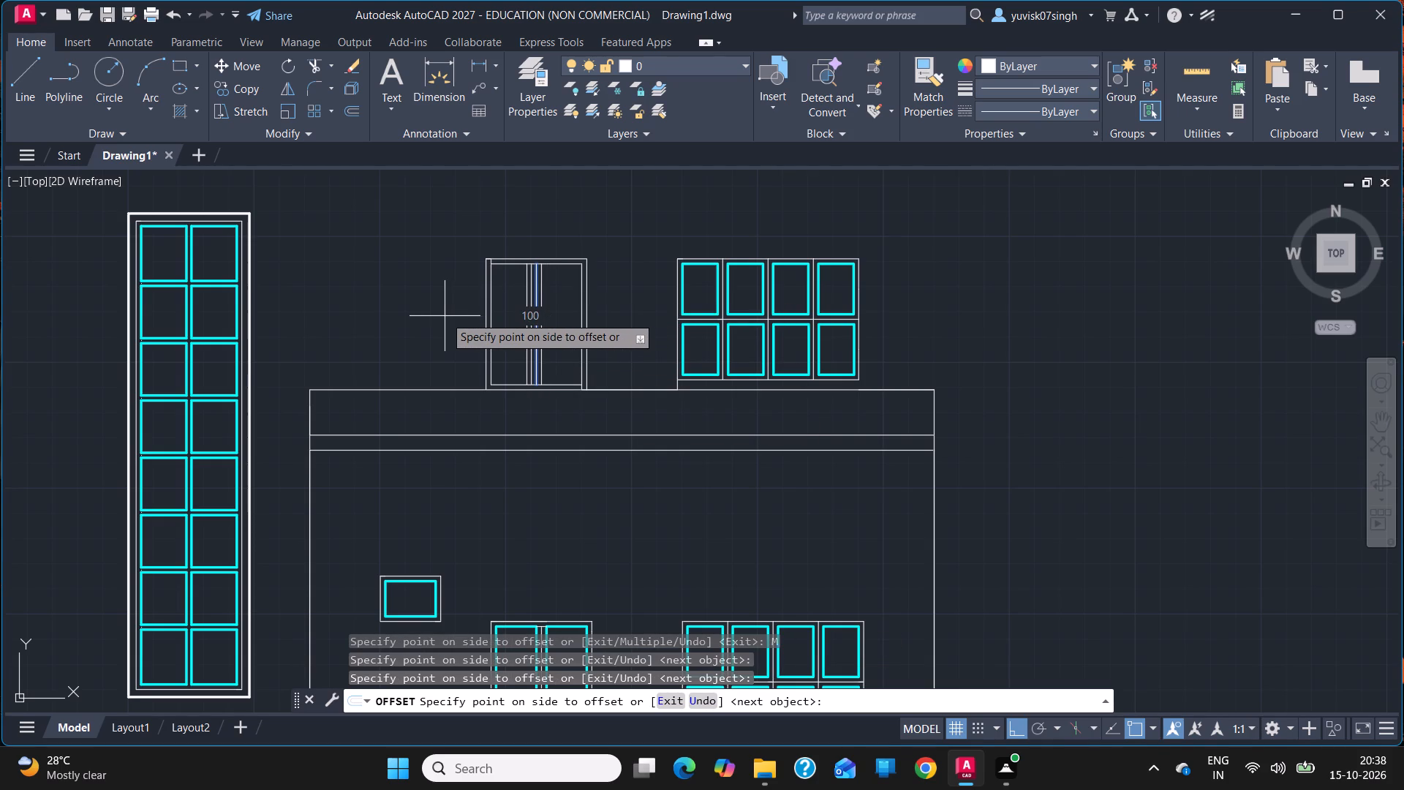
key(Escape)
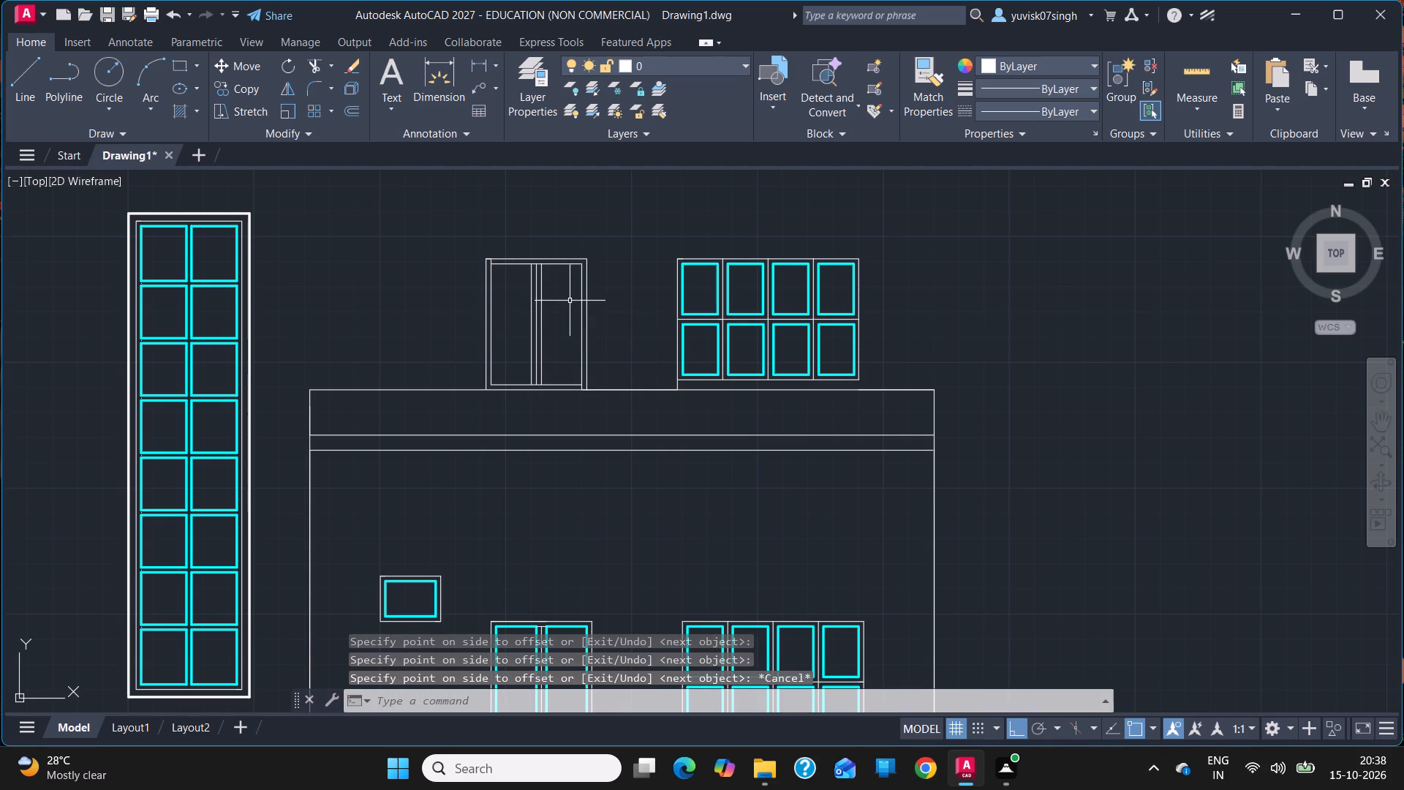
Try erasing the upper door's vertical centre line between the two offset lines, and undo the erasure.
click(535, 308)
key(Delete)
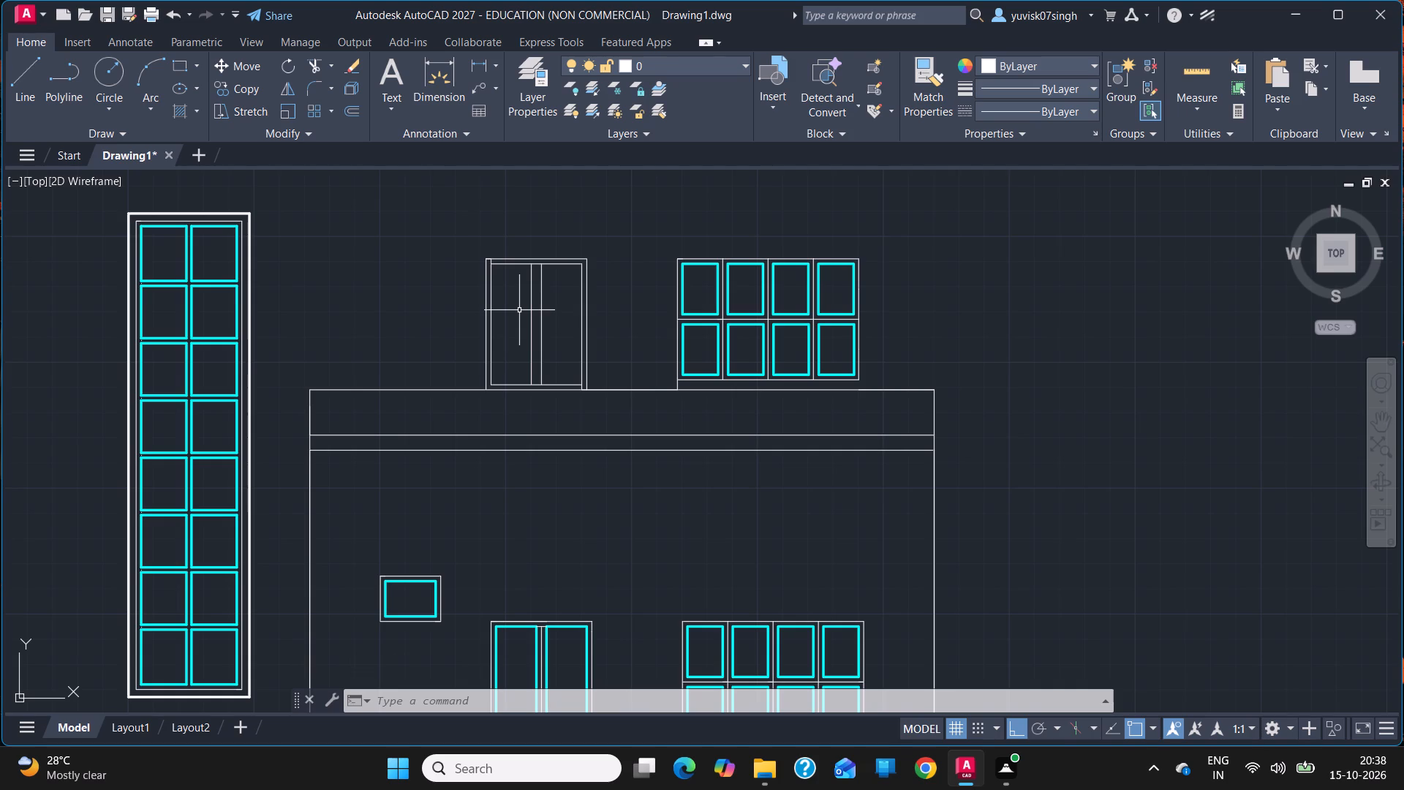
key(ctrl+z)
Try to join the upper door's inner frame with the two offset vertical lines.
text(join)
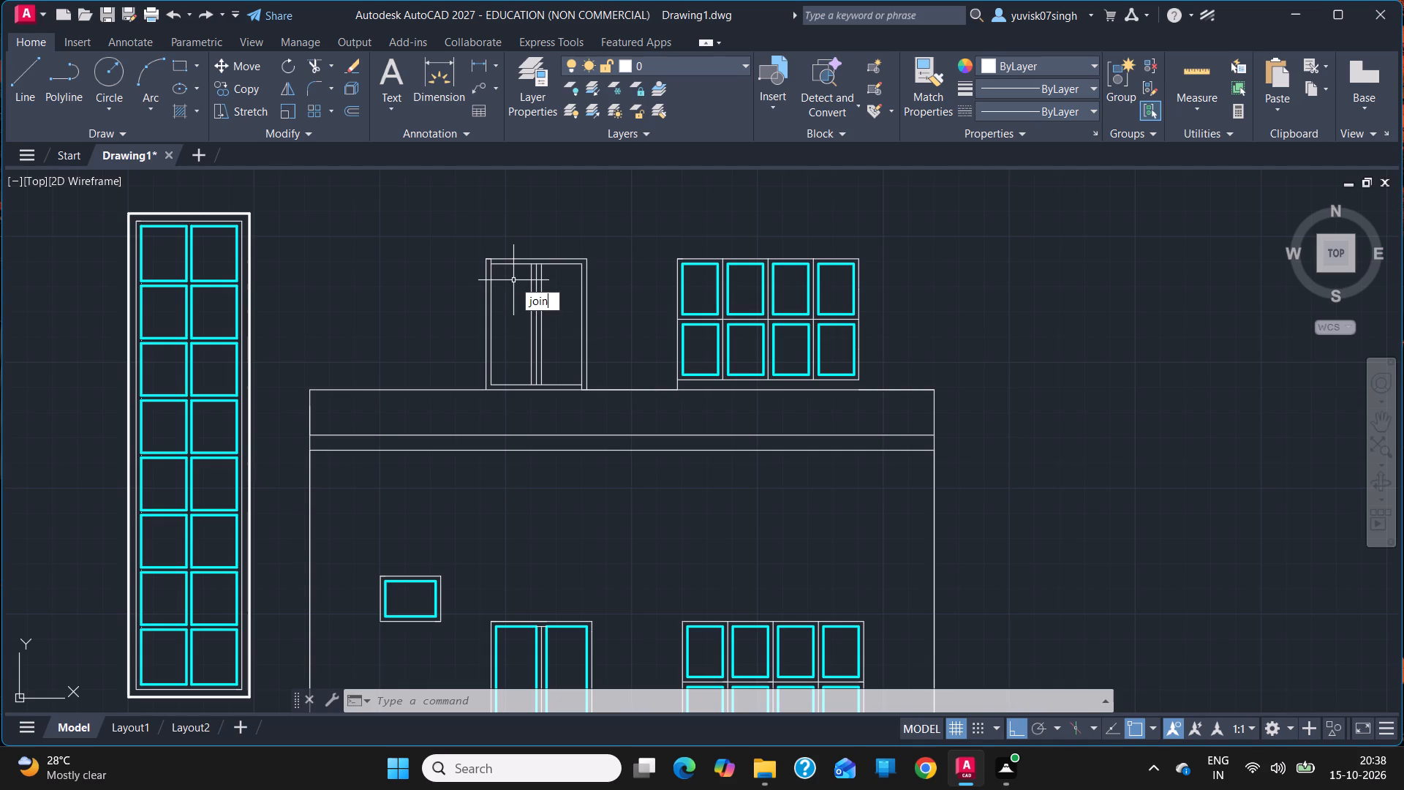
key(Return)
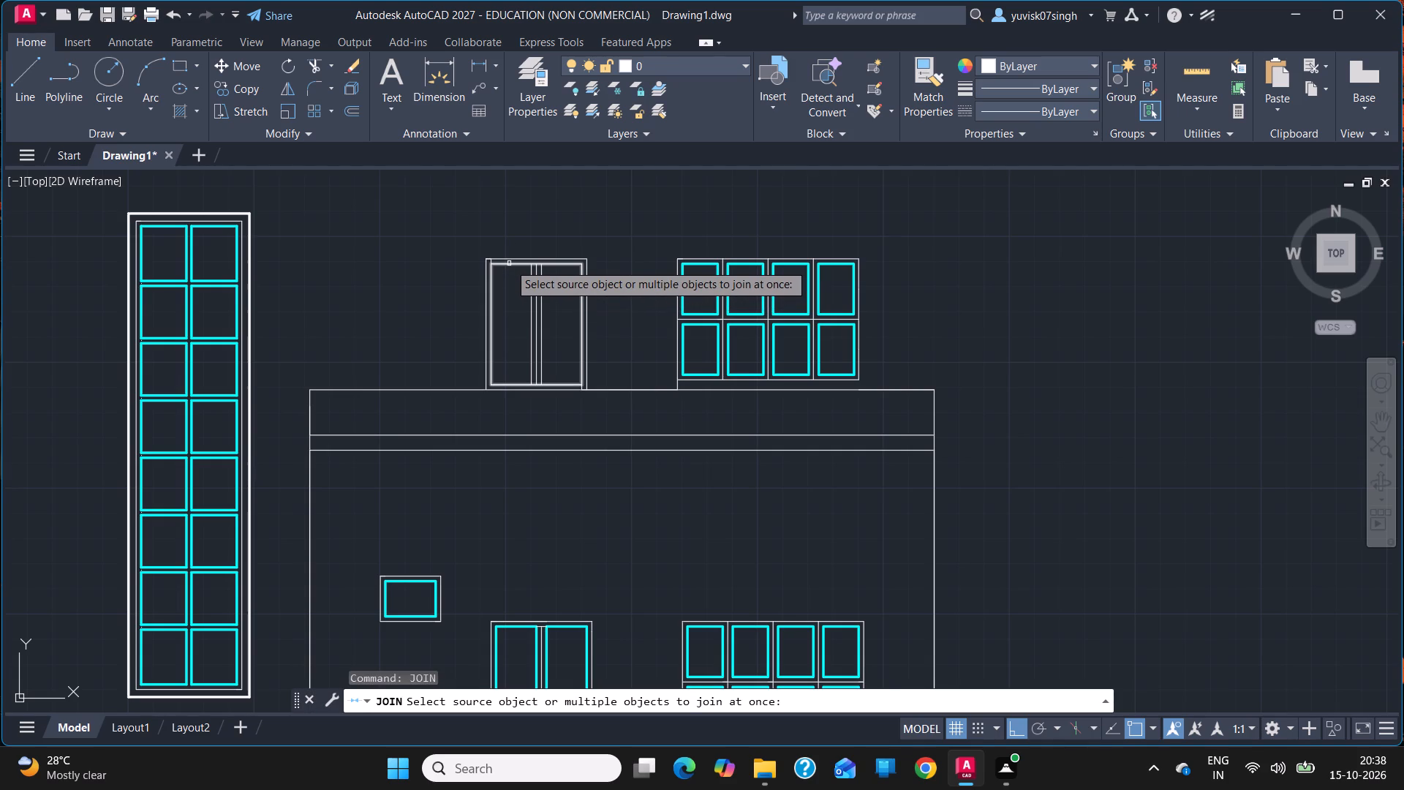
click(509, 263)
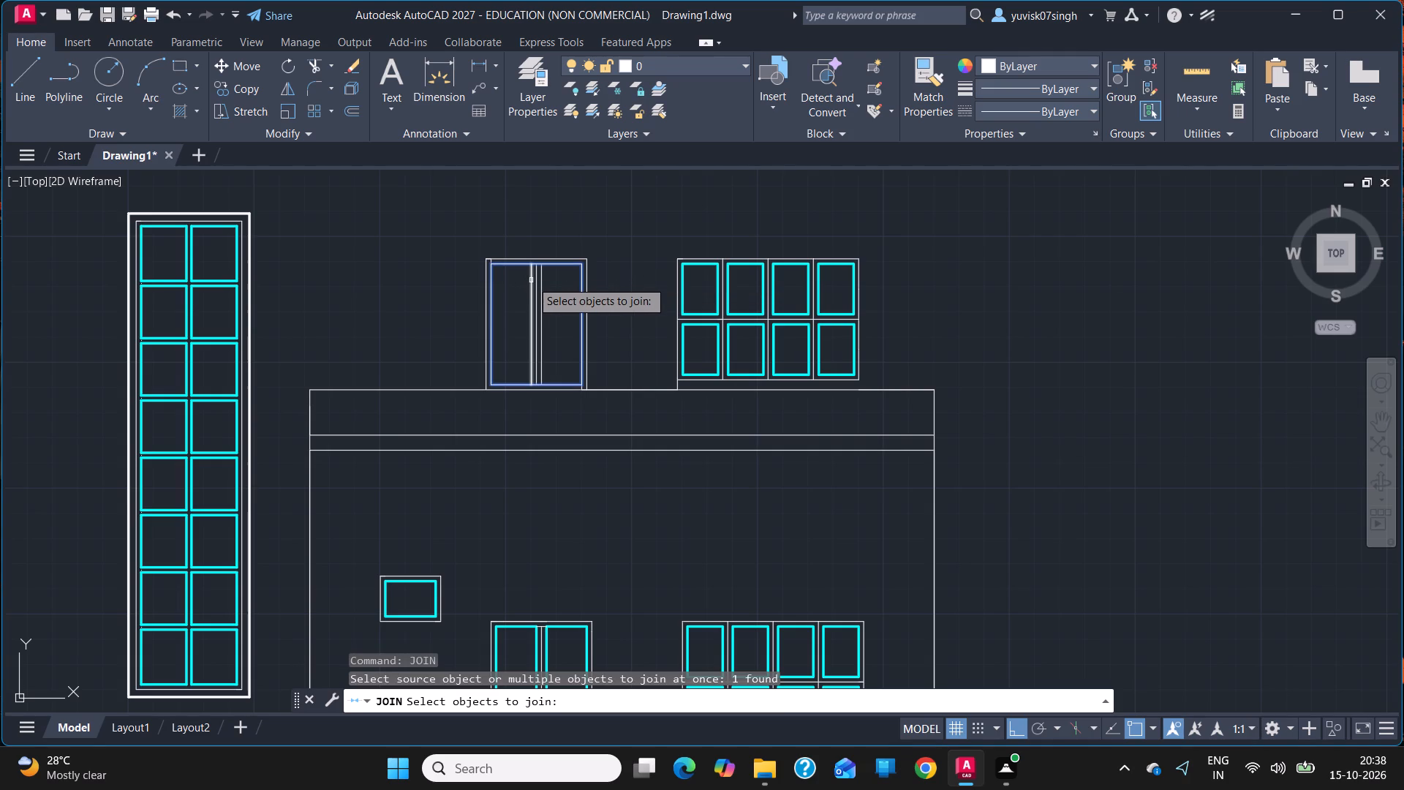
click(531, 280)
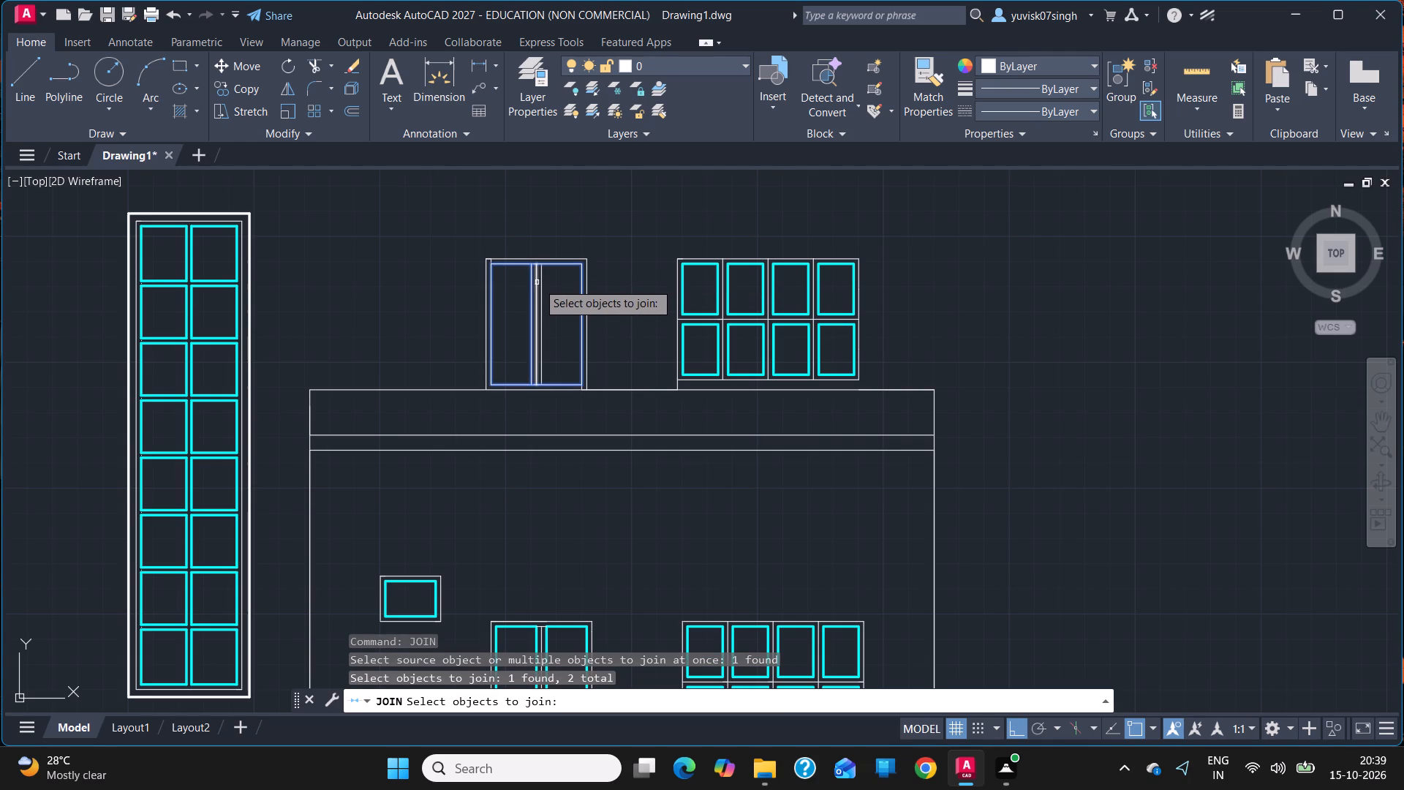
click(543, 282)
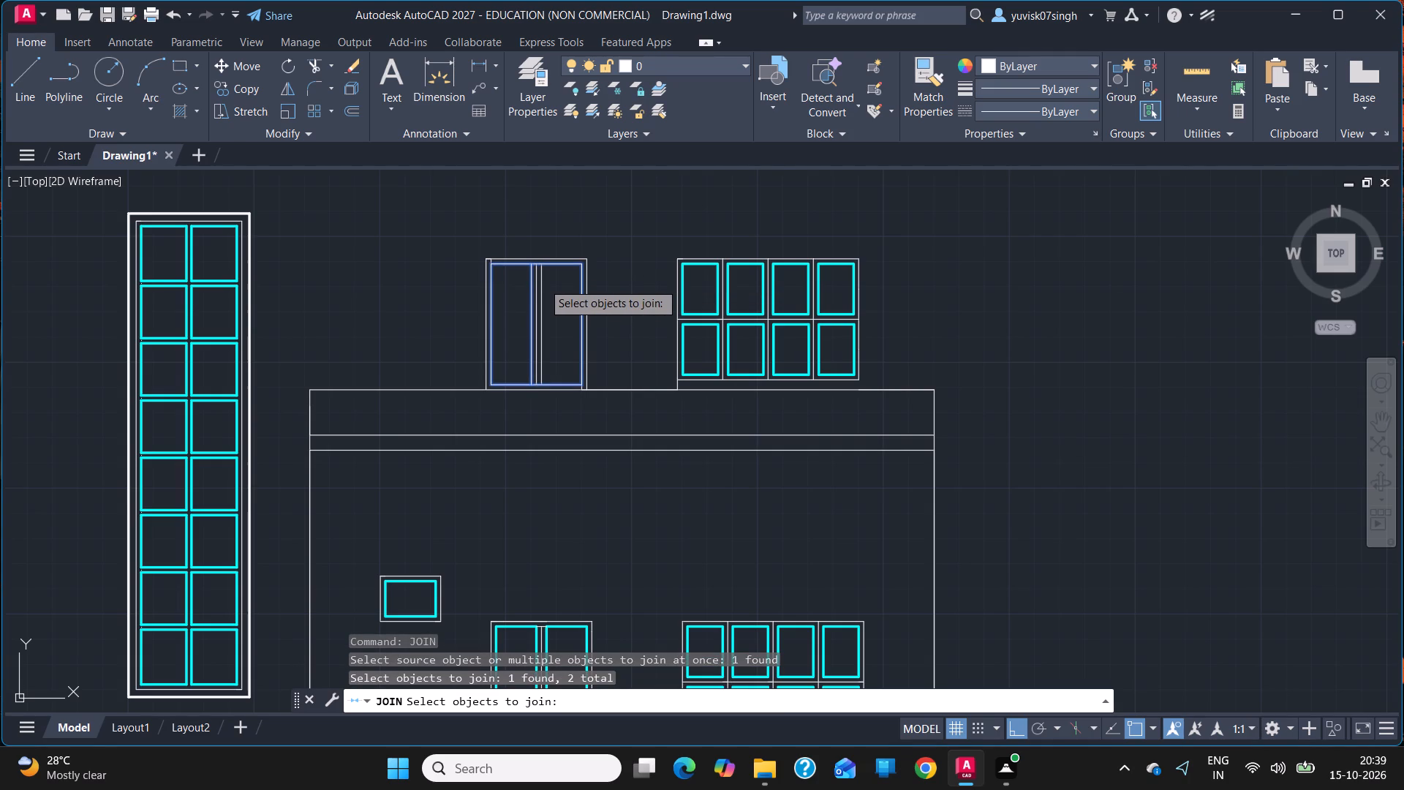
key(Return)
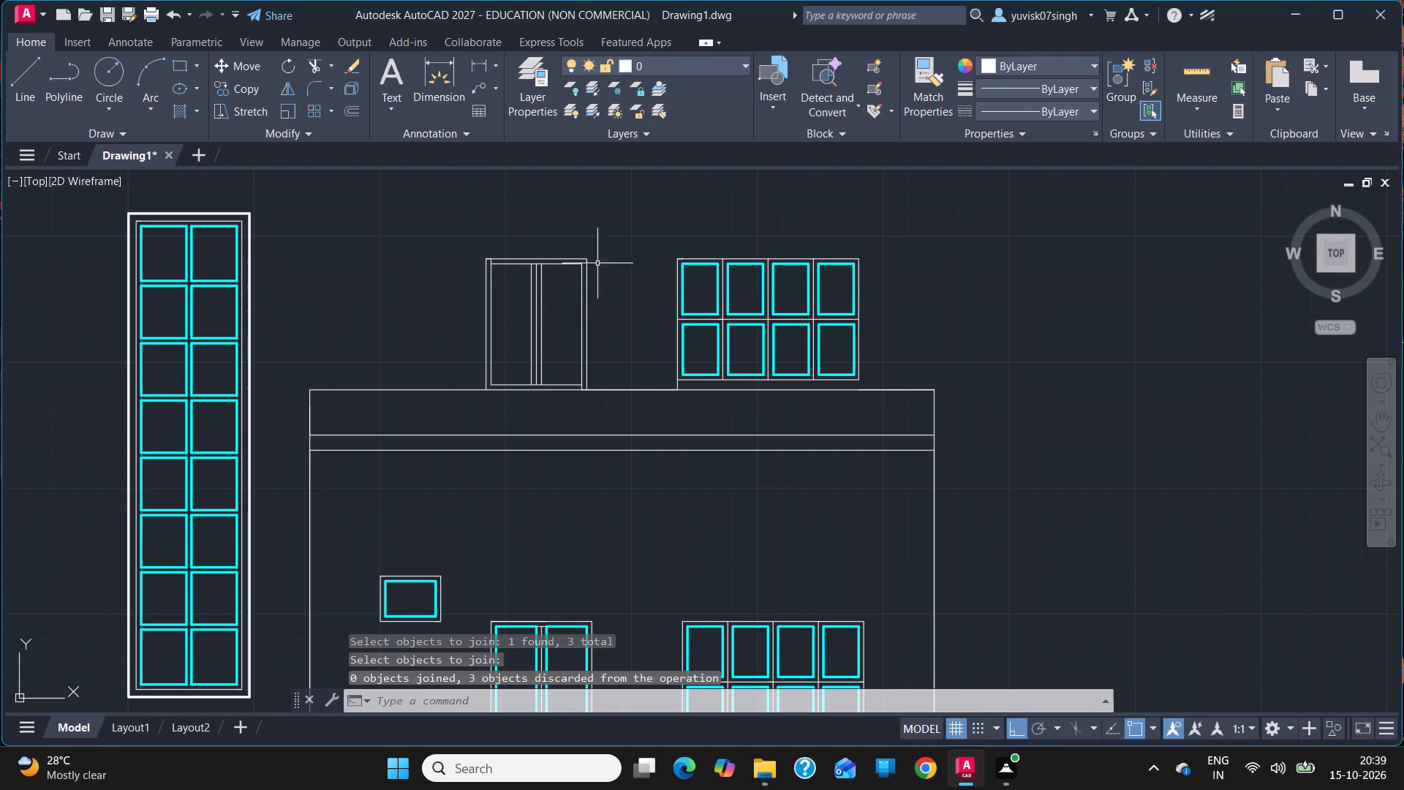
Set the upper door's inner frame and two offset vertical lines to Cyan with a 0.30 mm lineweight.
click(573, 263)
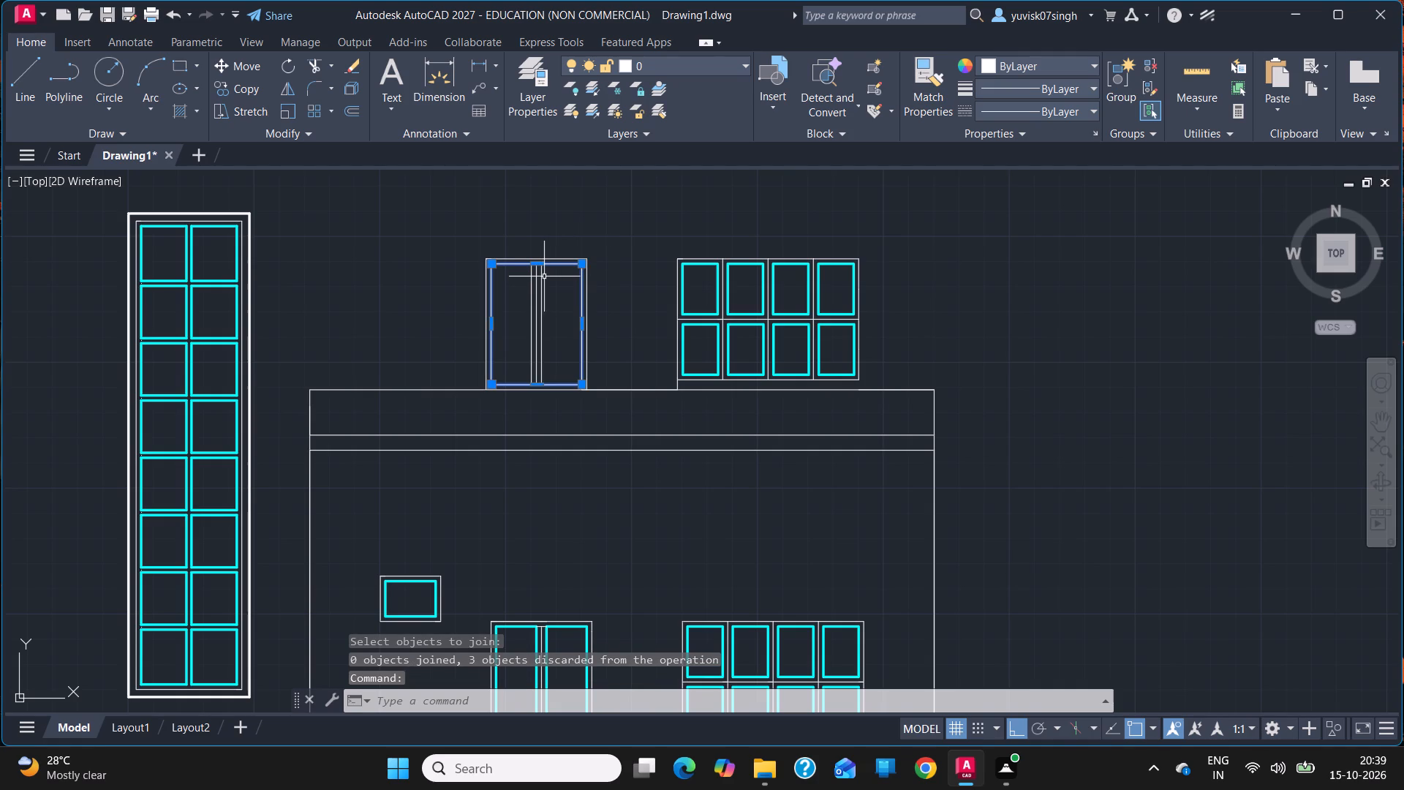
click(542, 276)
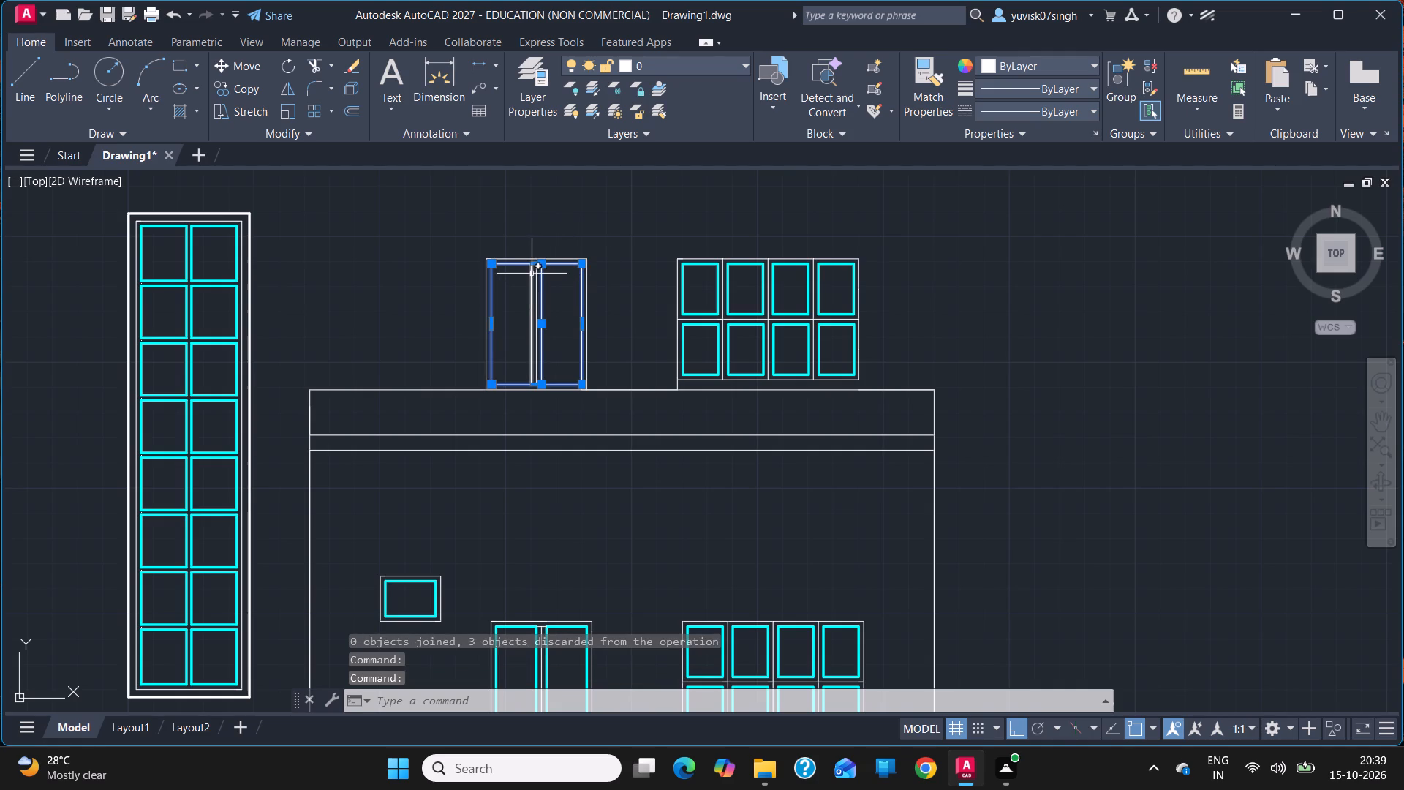
click(531, 274)
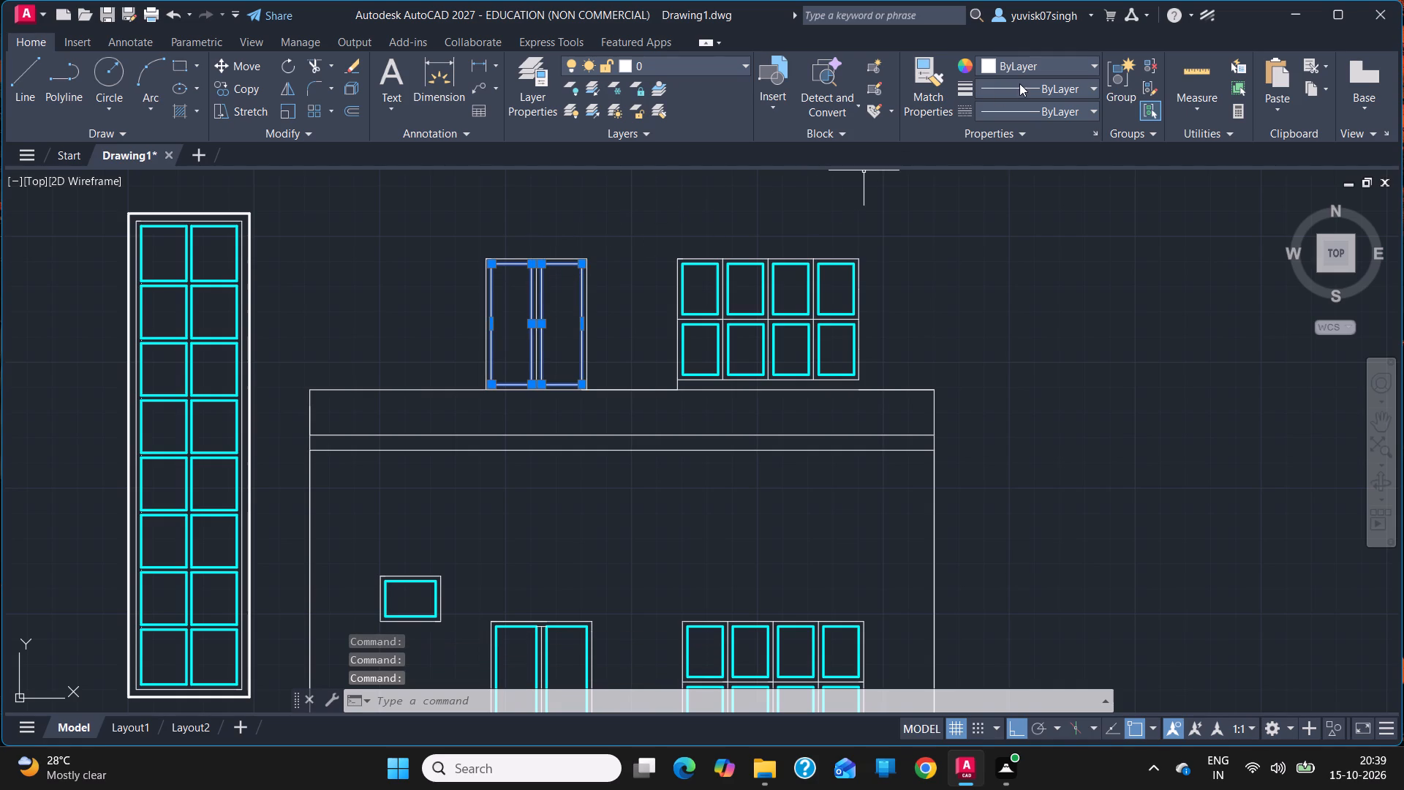
click(1019, 69)
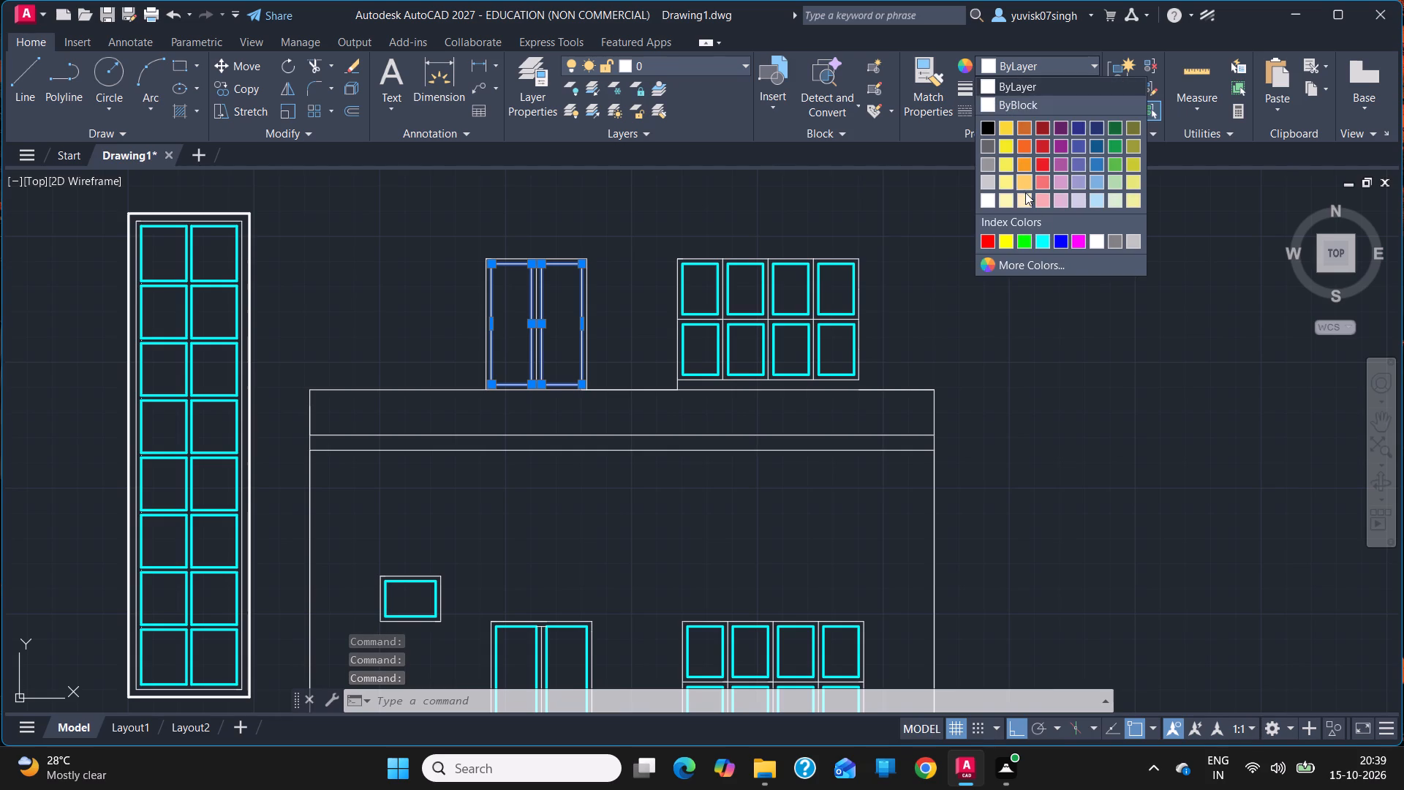
click(1044, 239)
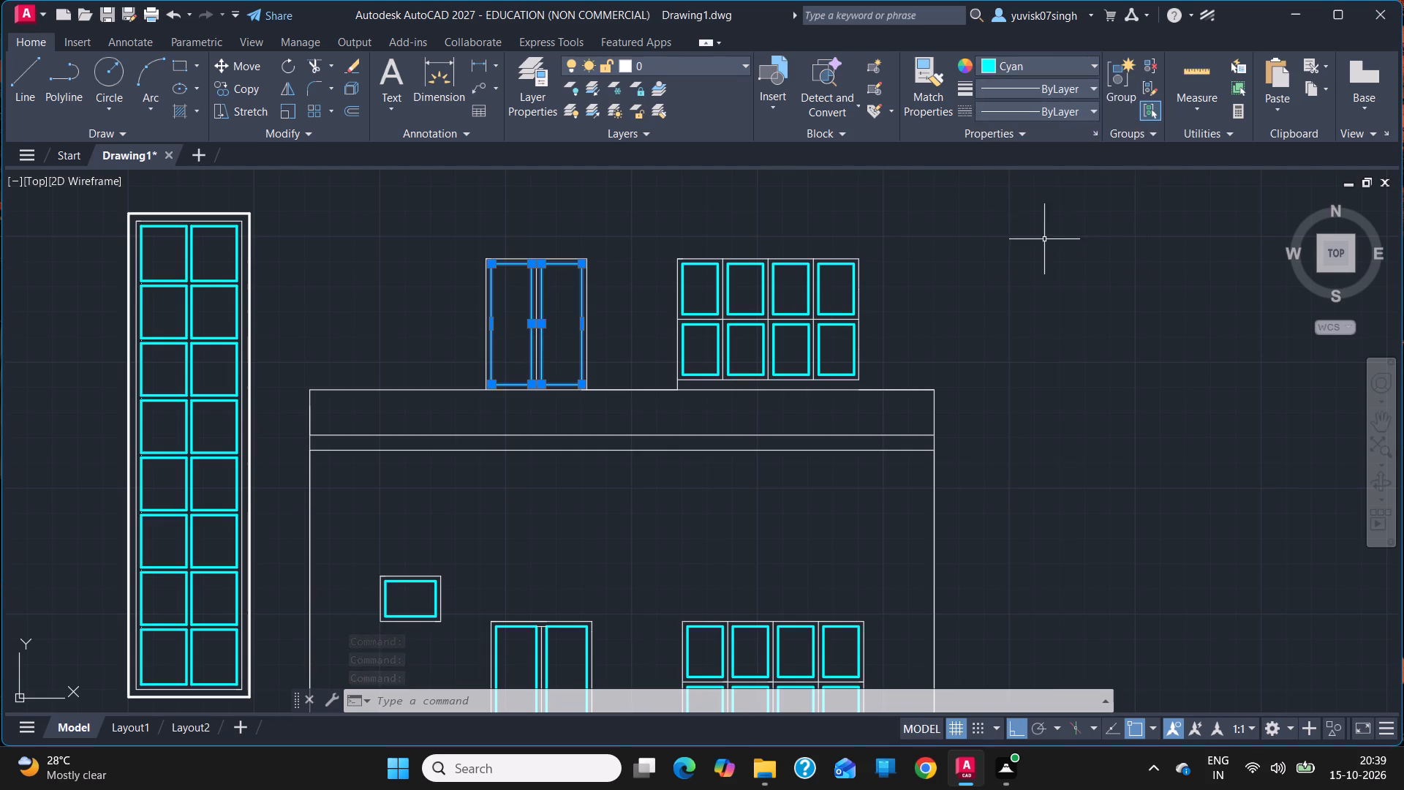
click(1033, 95)
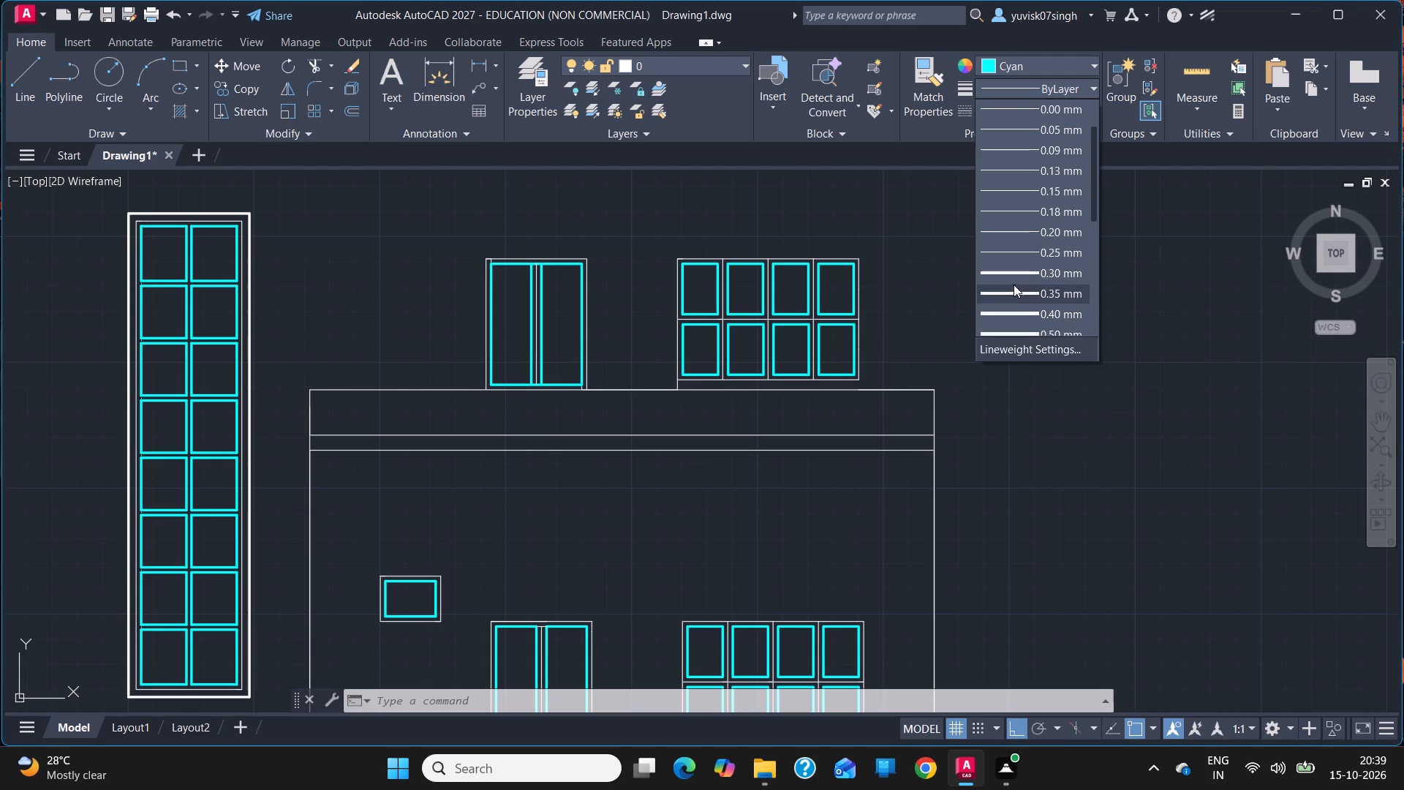
click(1008, 277)
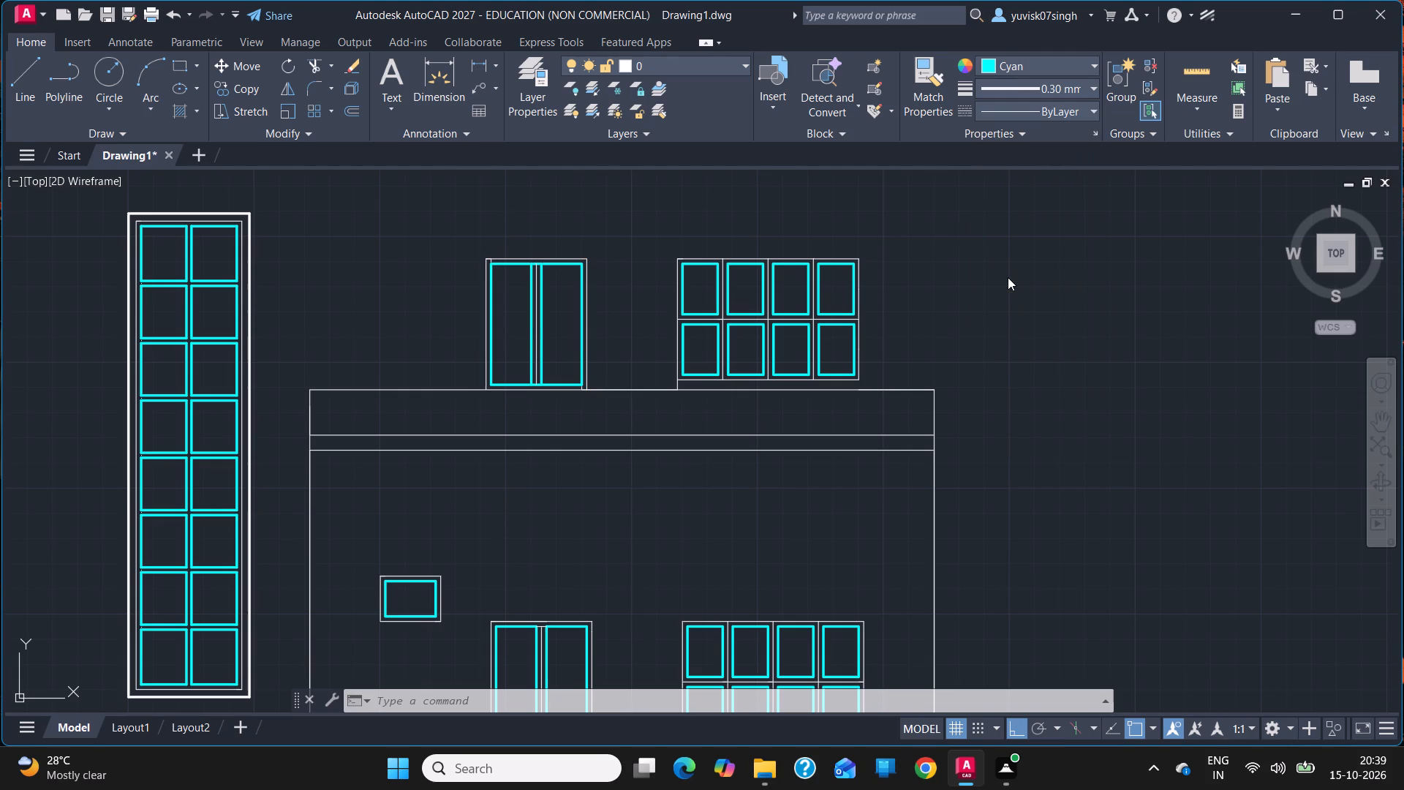
key(Escape)
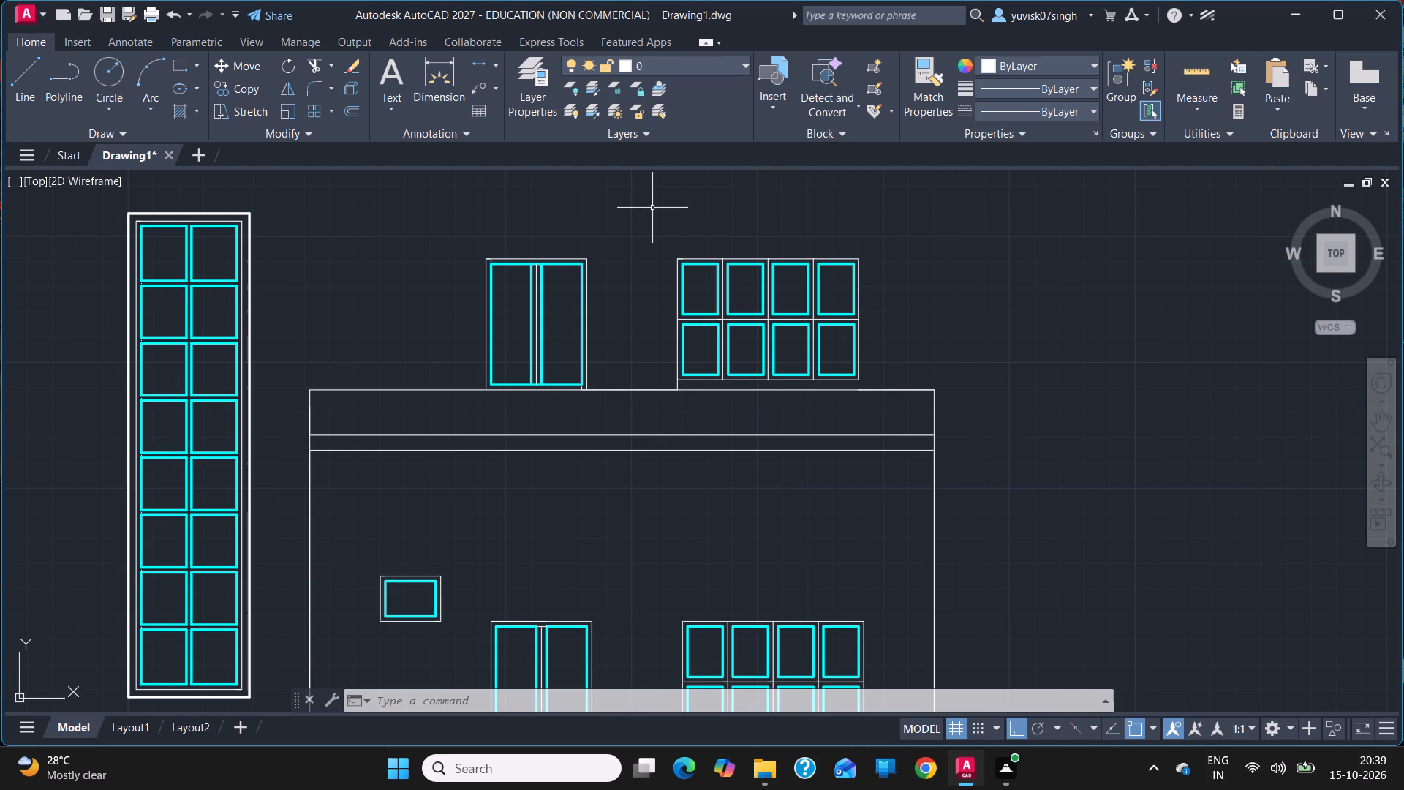
Trim the cyan bottom edge of the upper door's inner frame between the two panels, on both sides of the centre line.
ctrl+scroll(605, 308, up, 3)
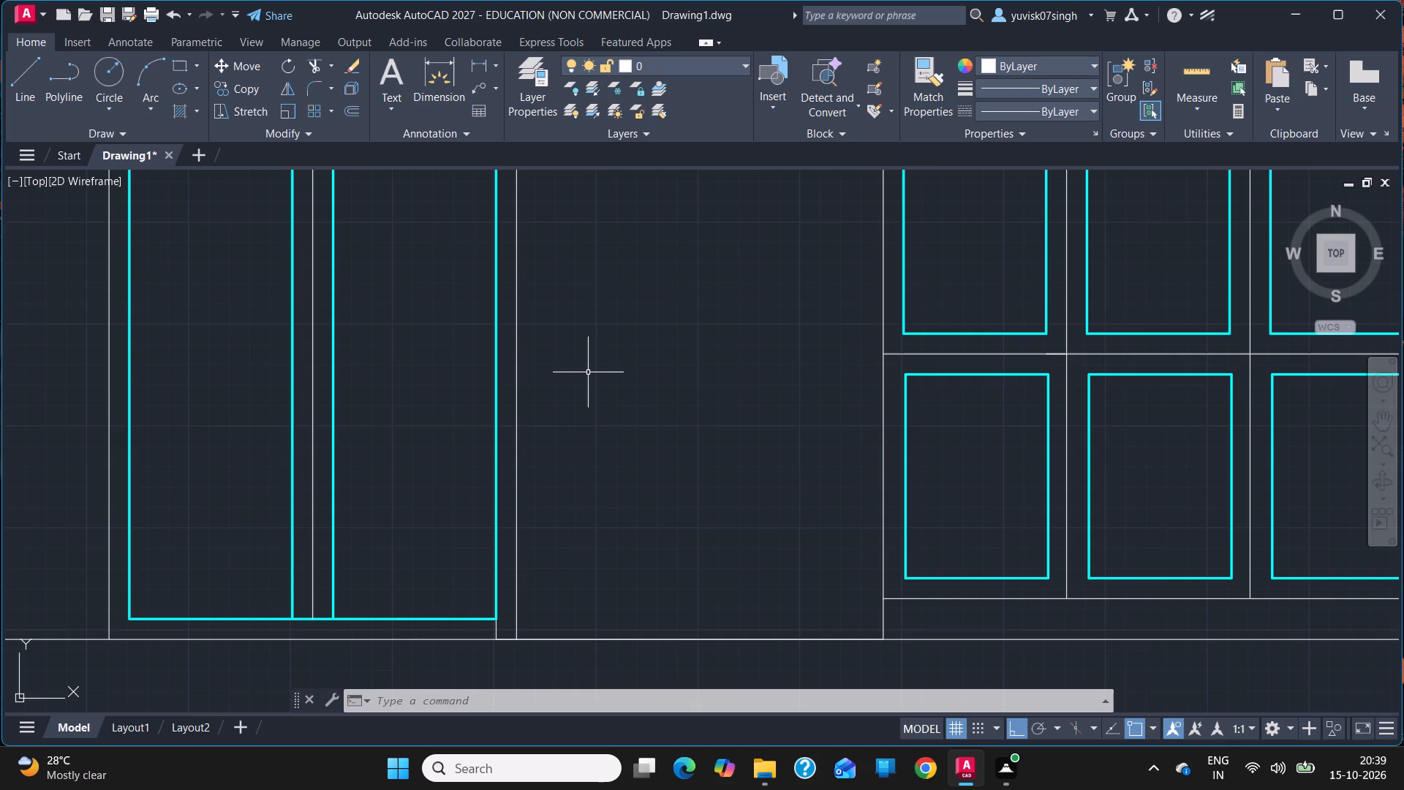
text(trim)
key(Return)
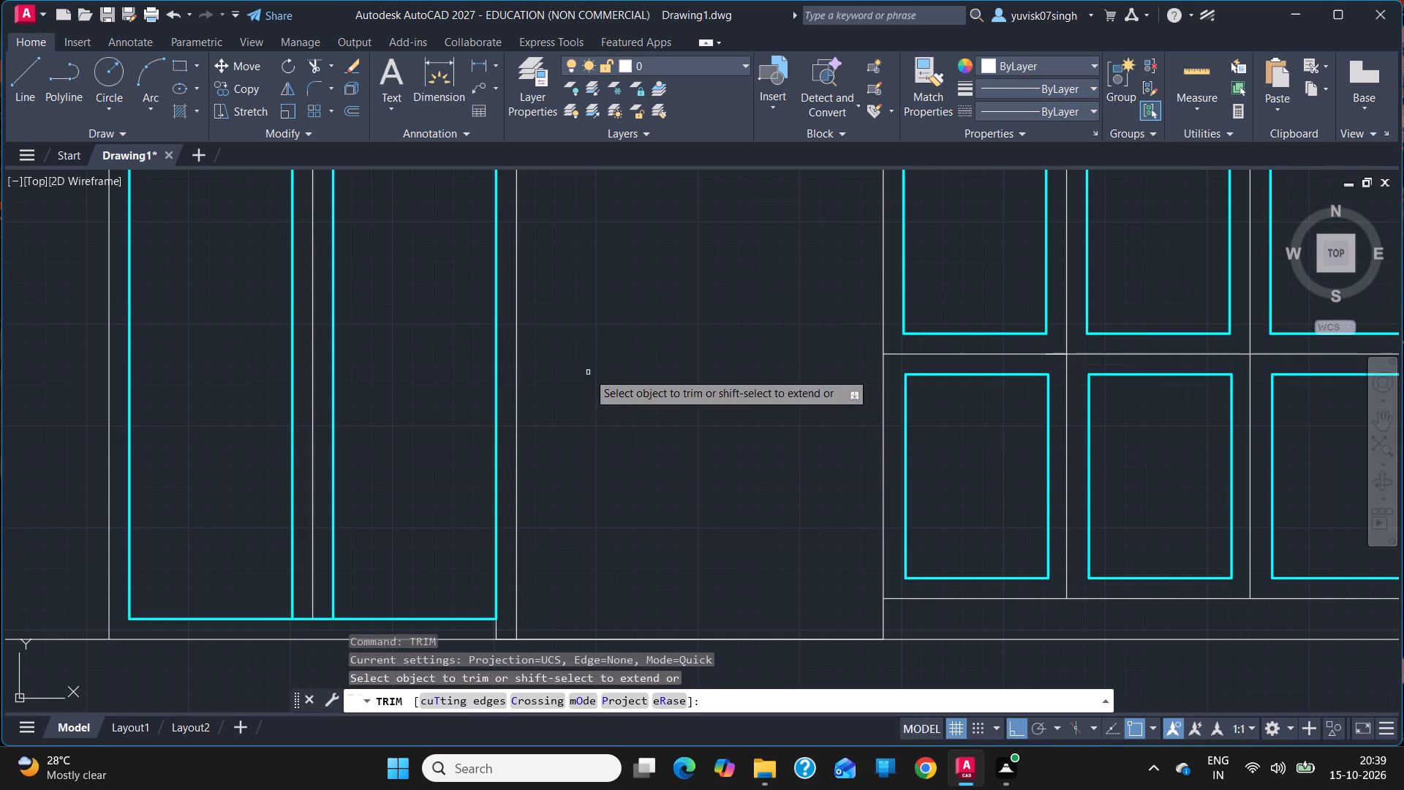
click(301, 618)
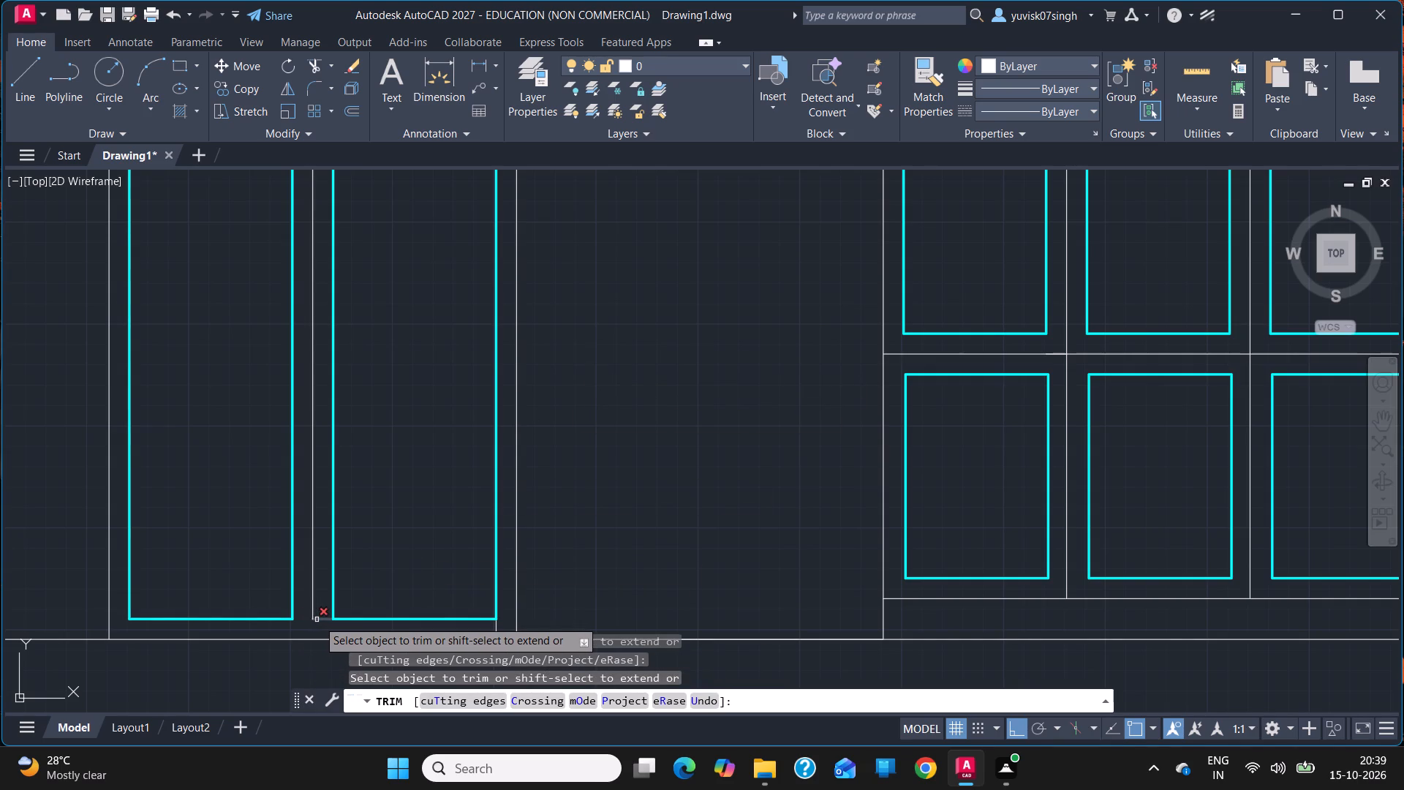
click(319, 620)
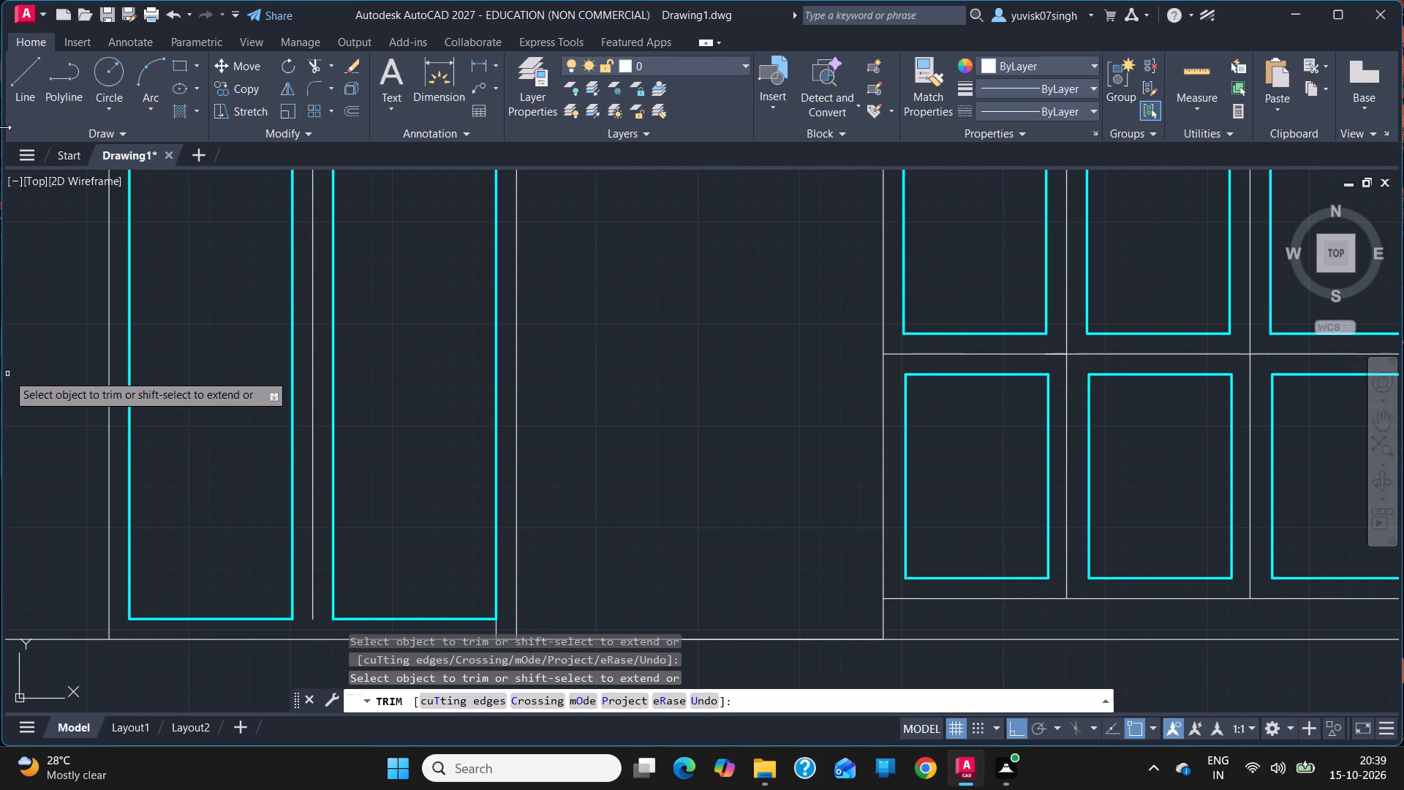
Draw a line extending the upper door's centre line from its lower end down to the door's base line.
click(16, 99)
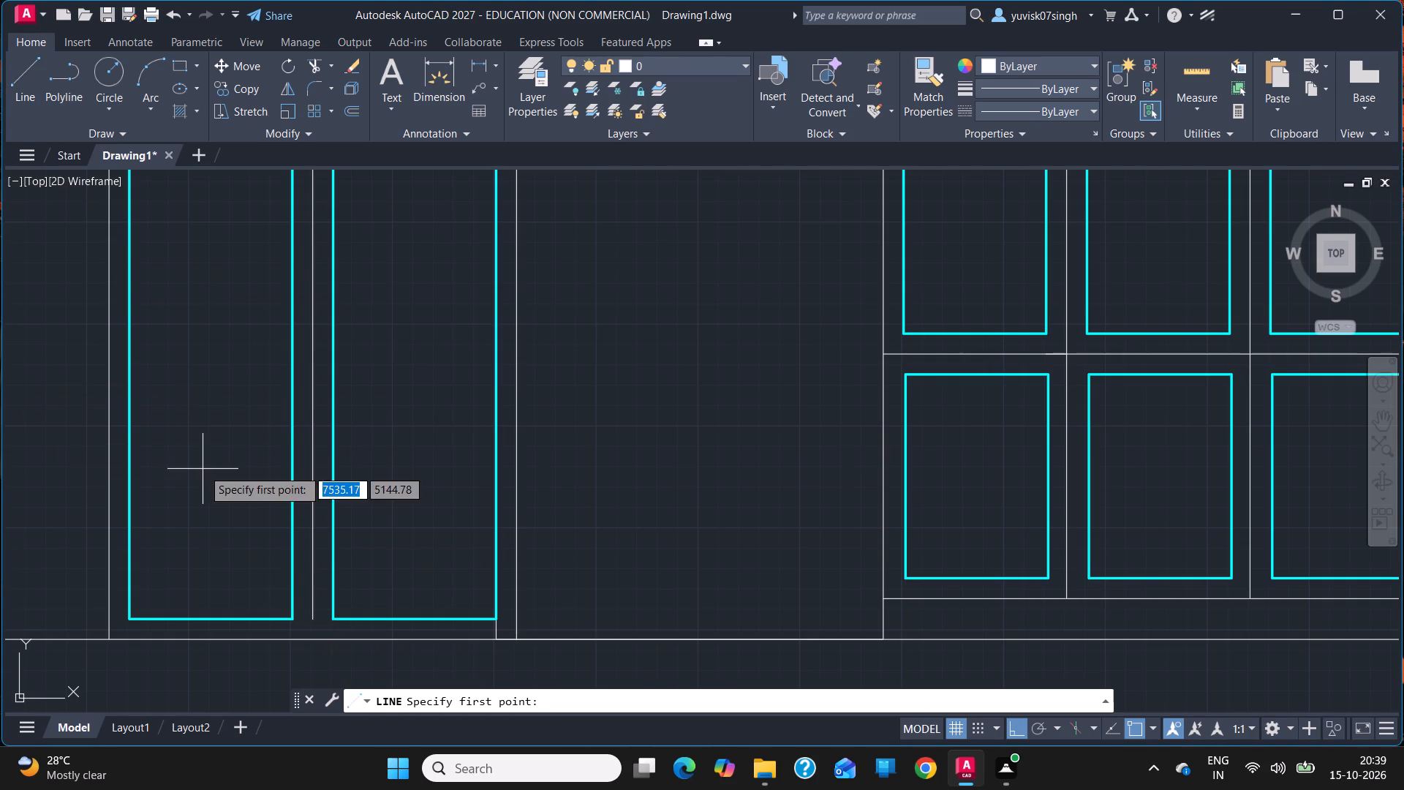
click(308, 617)
click(310, 640)
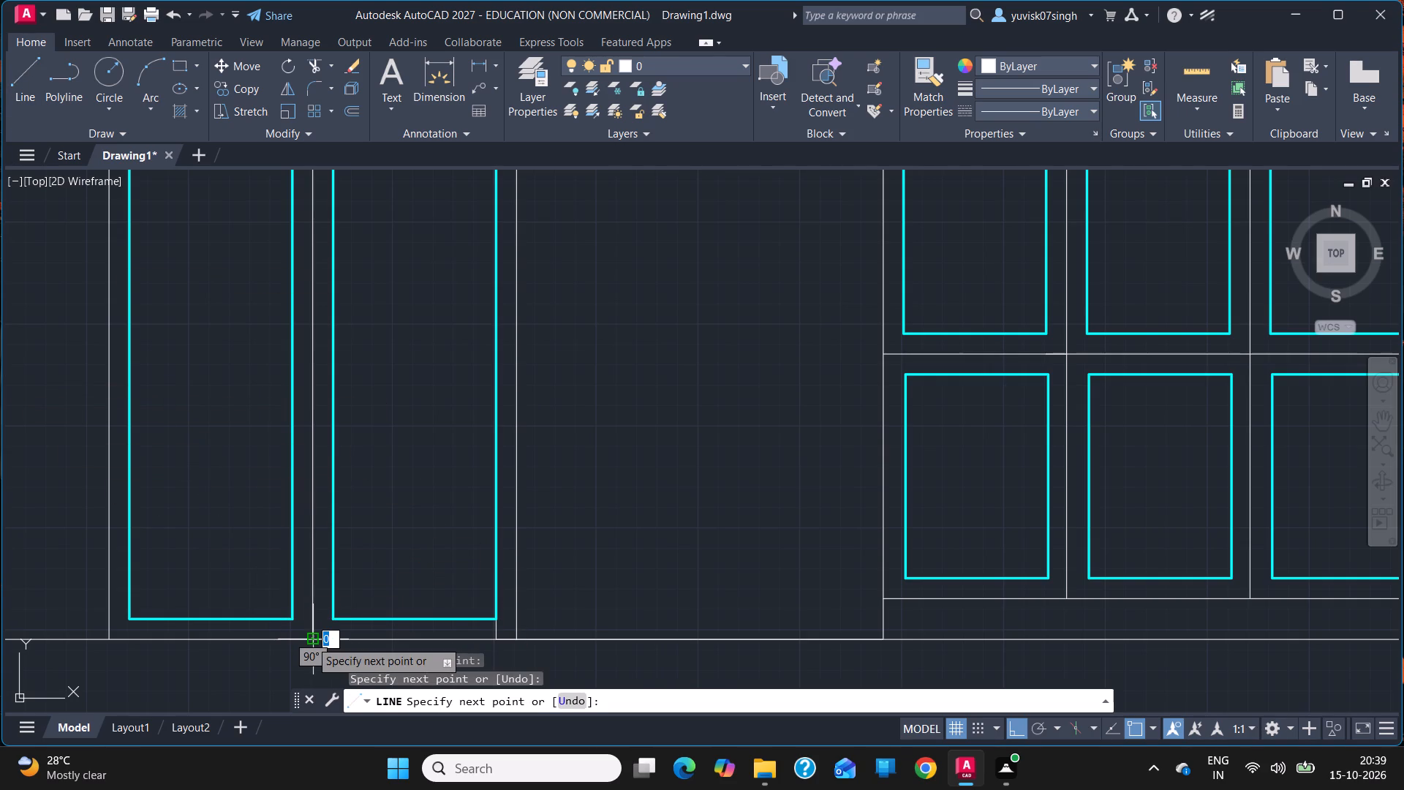
key(Escape)
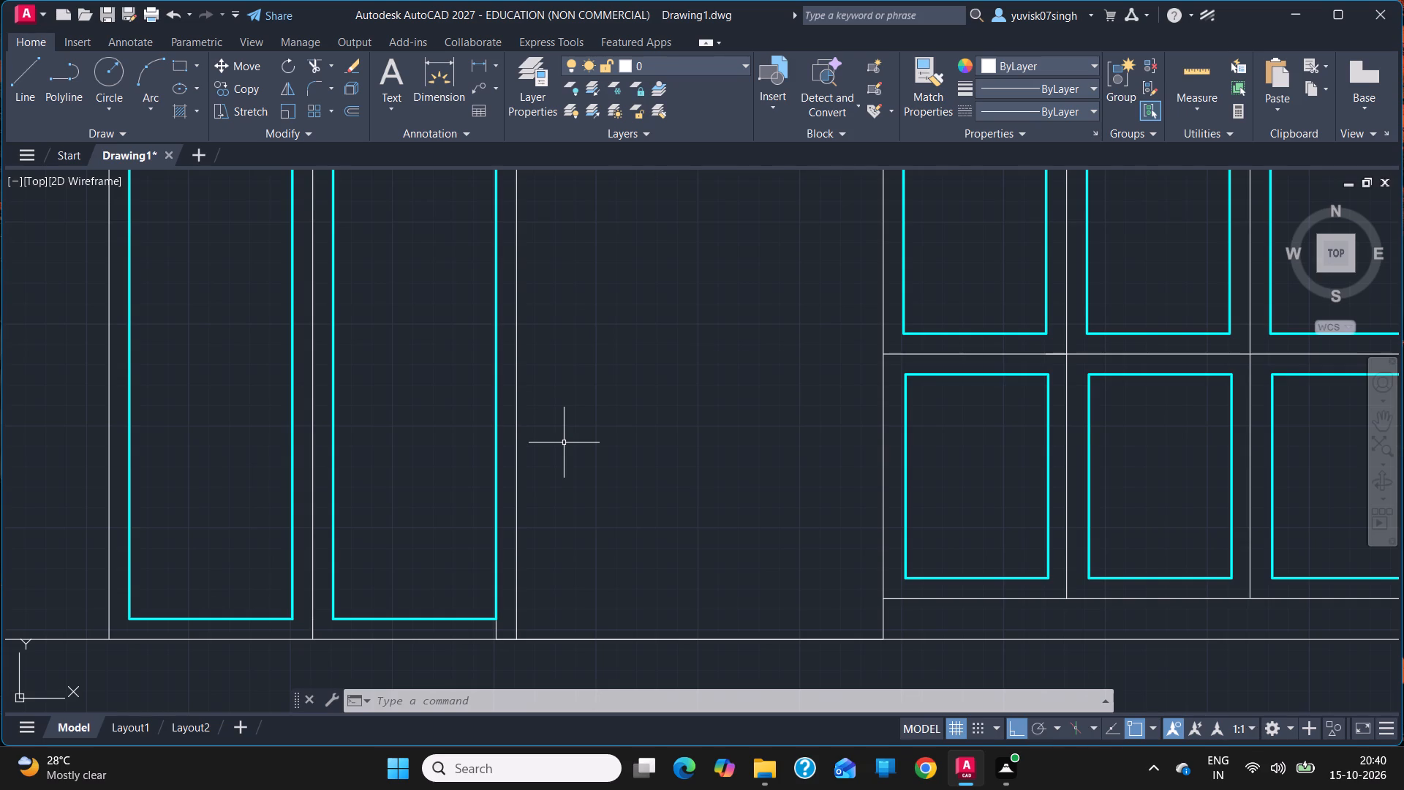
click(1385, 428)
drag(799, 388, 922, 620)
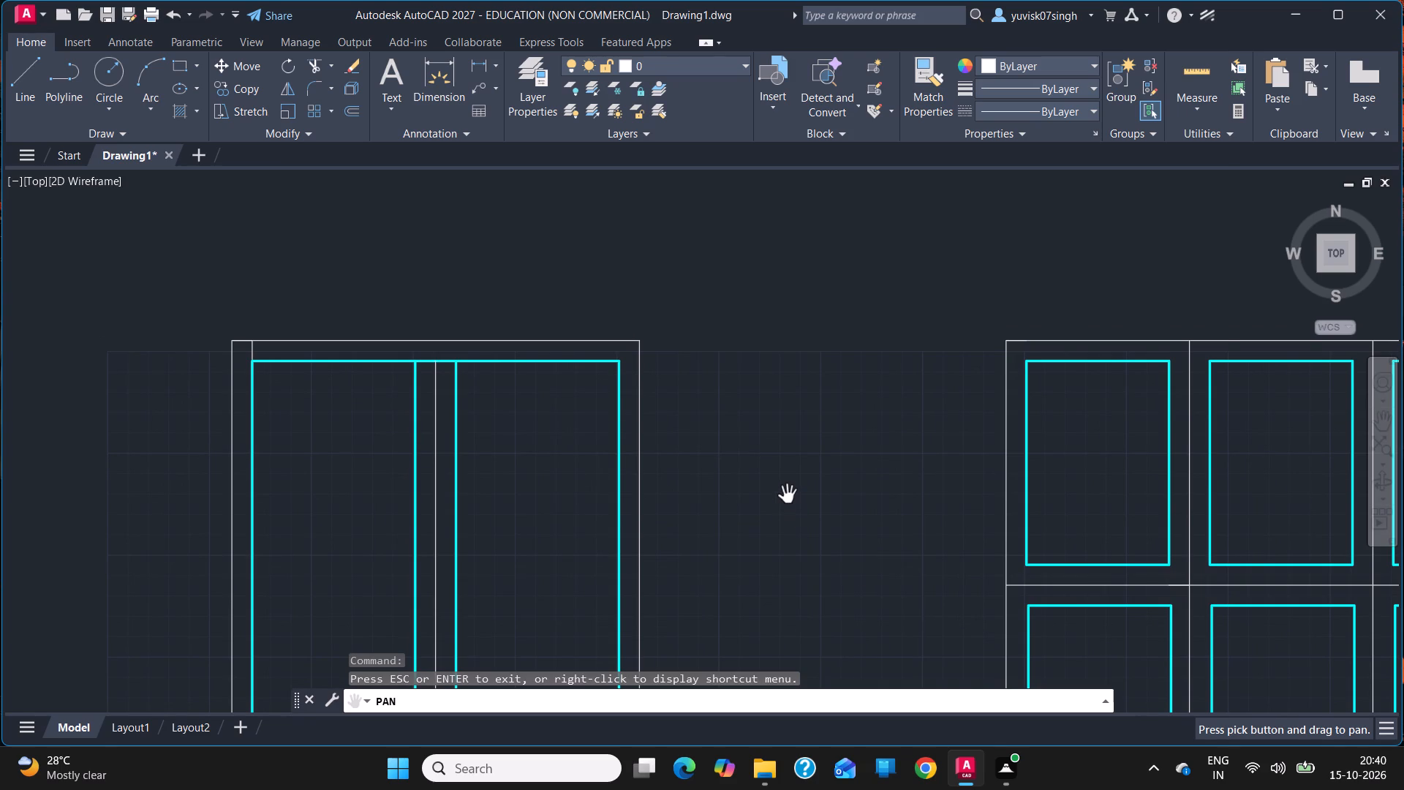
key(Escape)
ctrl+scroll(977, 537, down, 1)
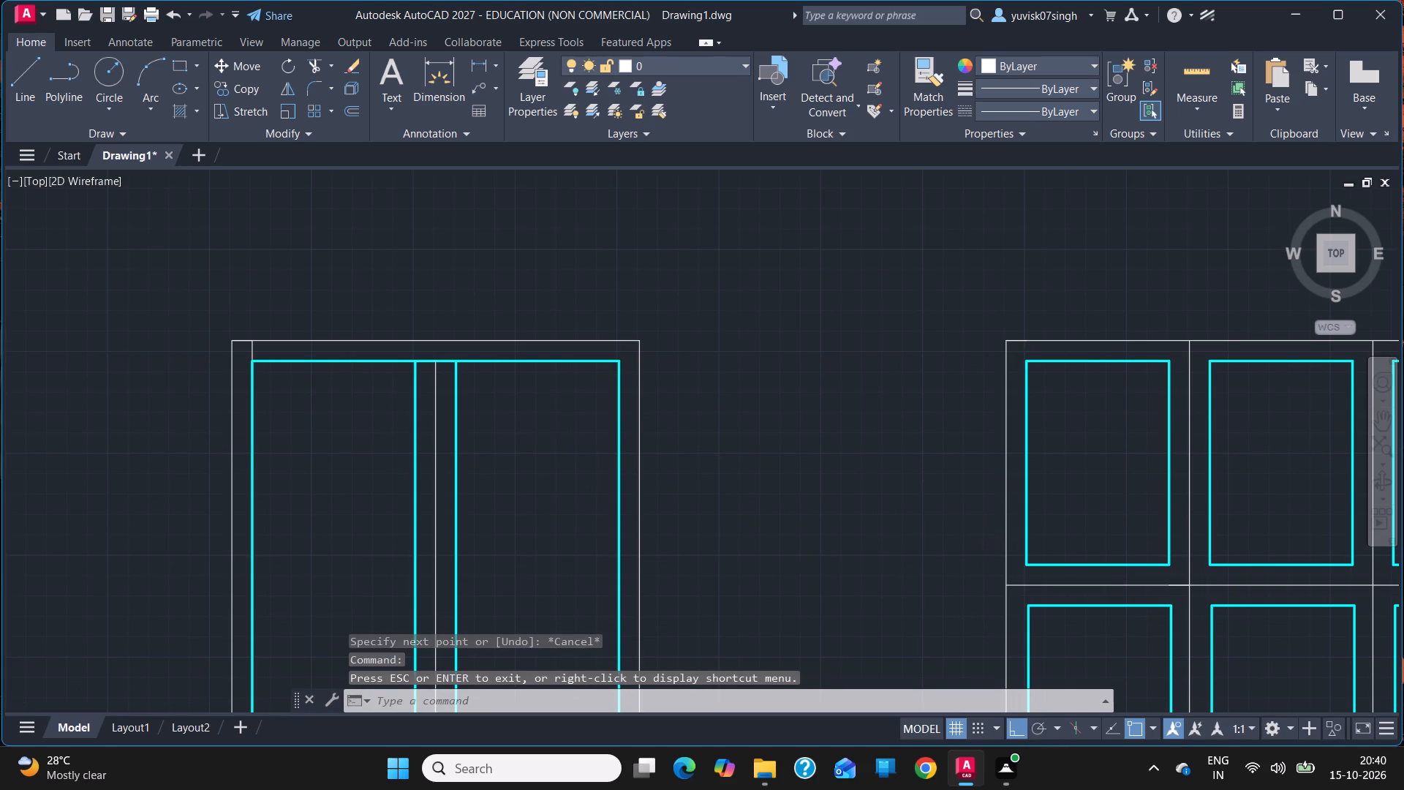
Measure the horizontal gap between the ground-floor small window and the double door with a temporary line.
click(1389, 421)
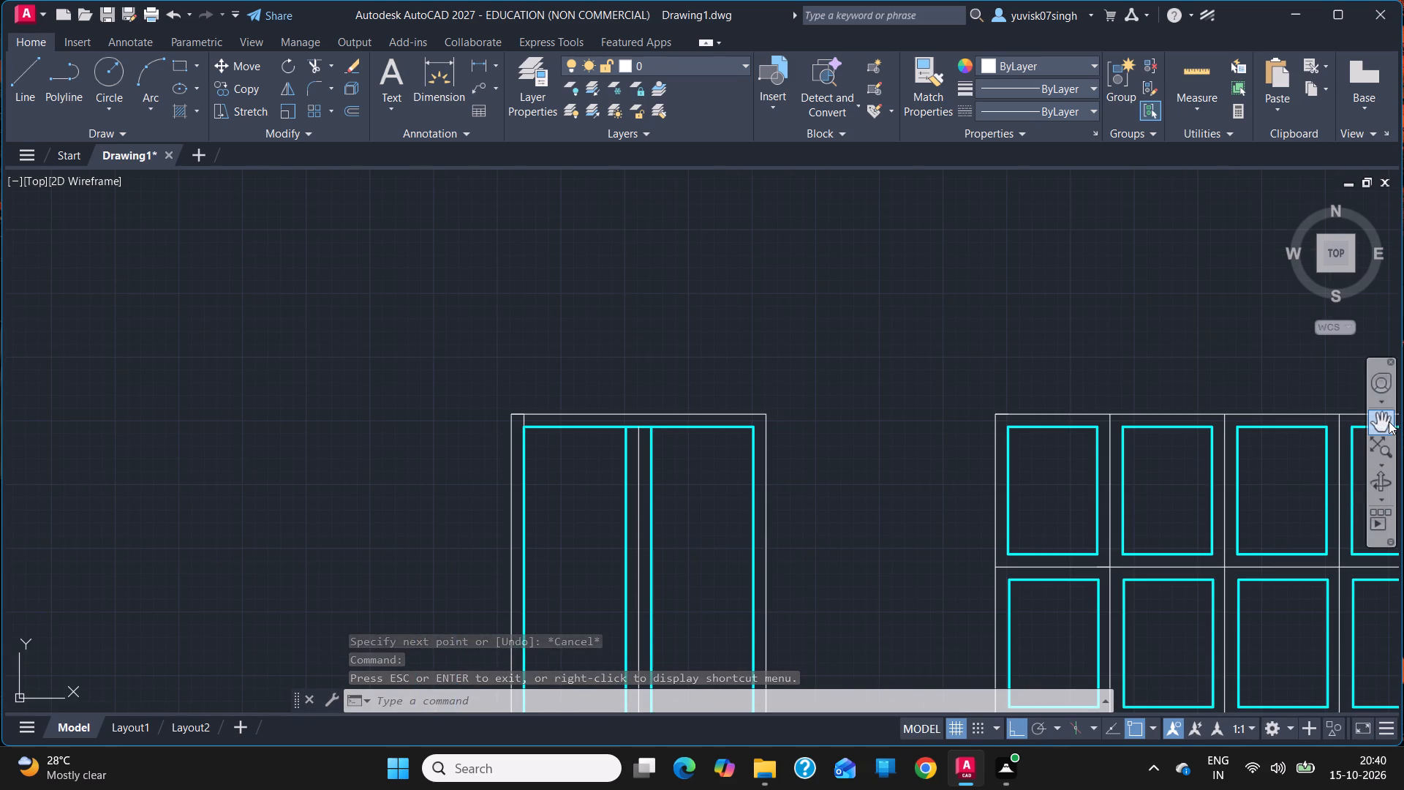
drag(910, 486, 1109, 197)
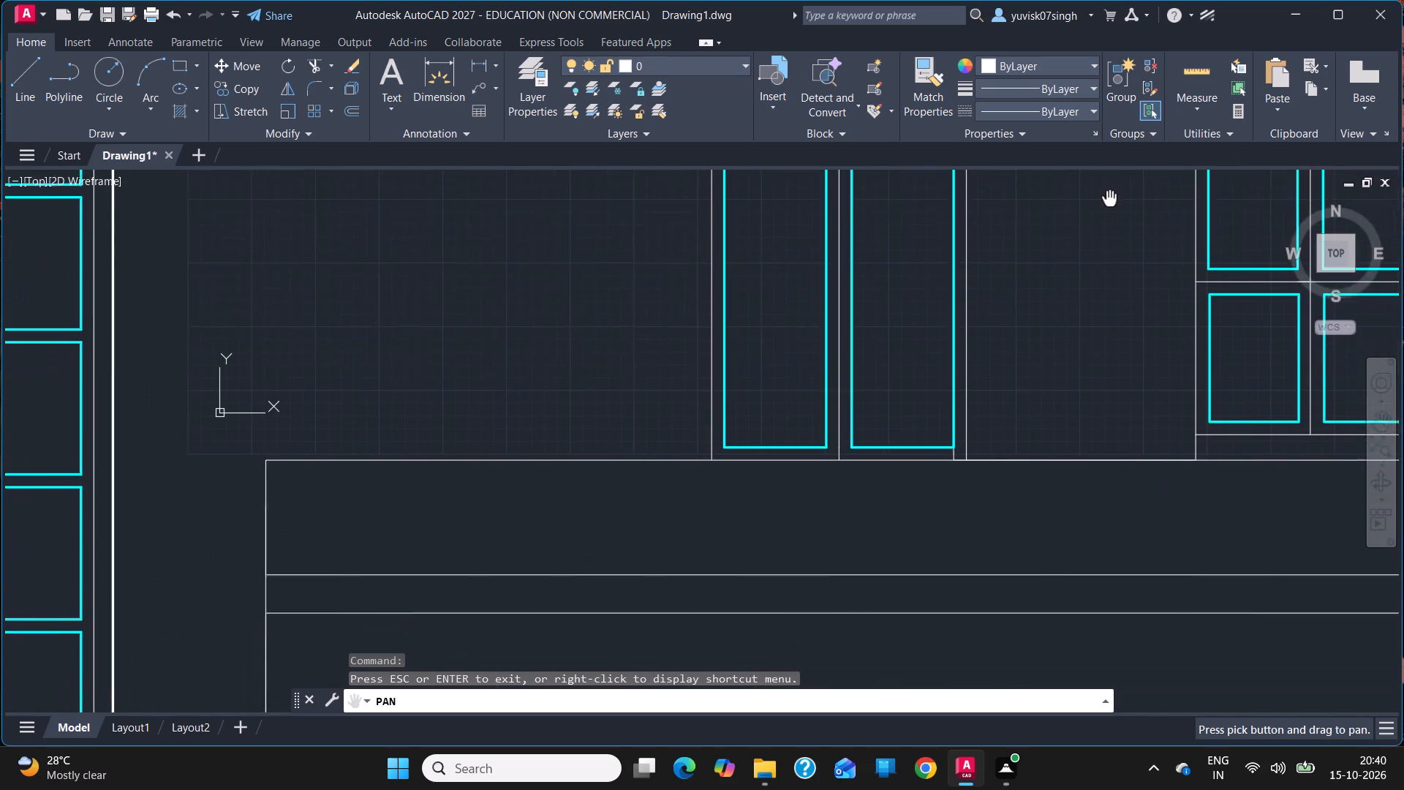
drag(1109, 197, 1109, 184)
key(Escape)
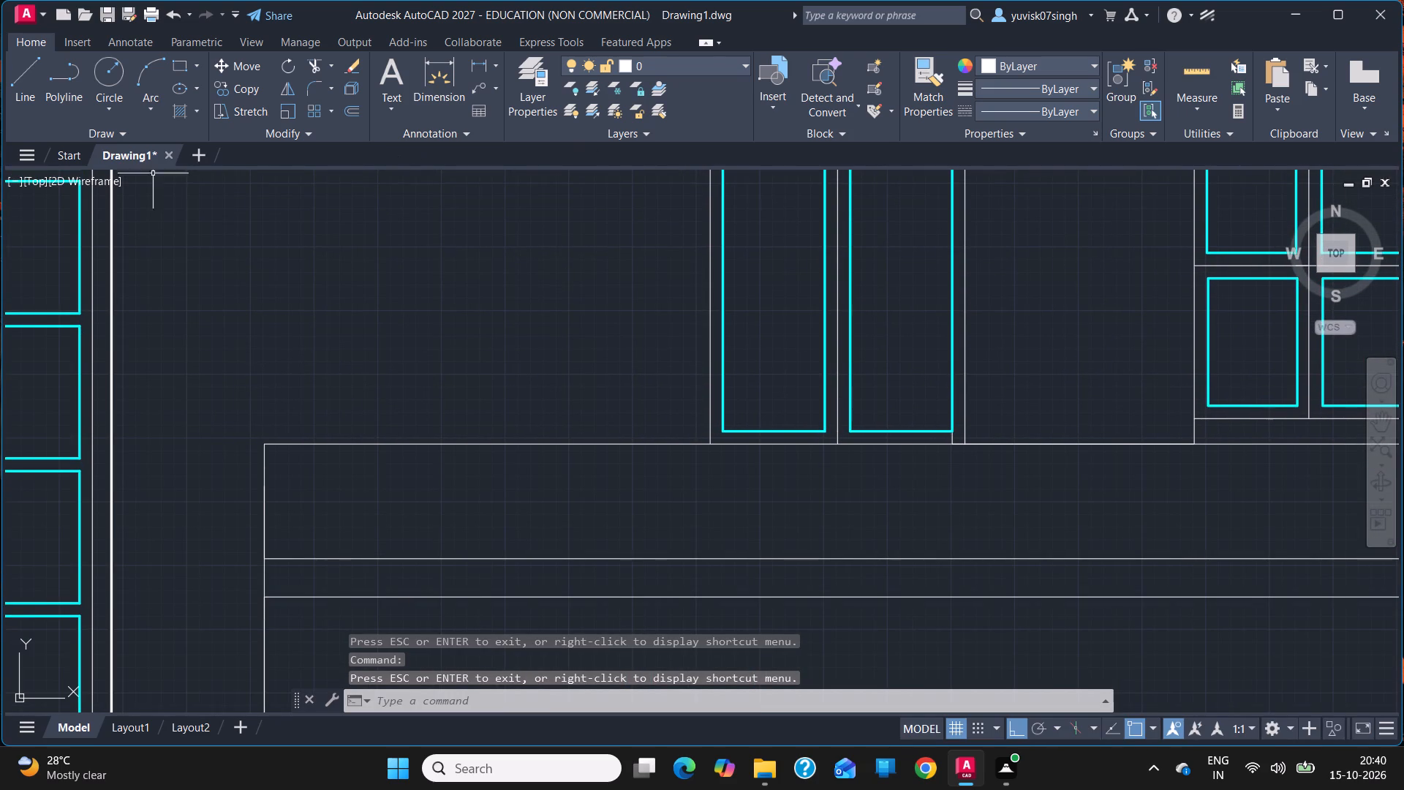
click(1385, 418)
click(1080, 500)
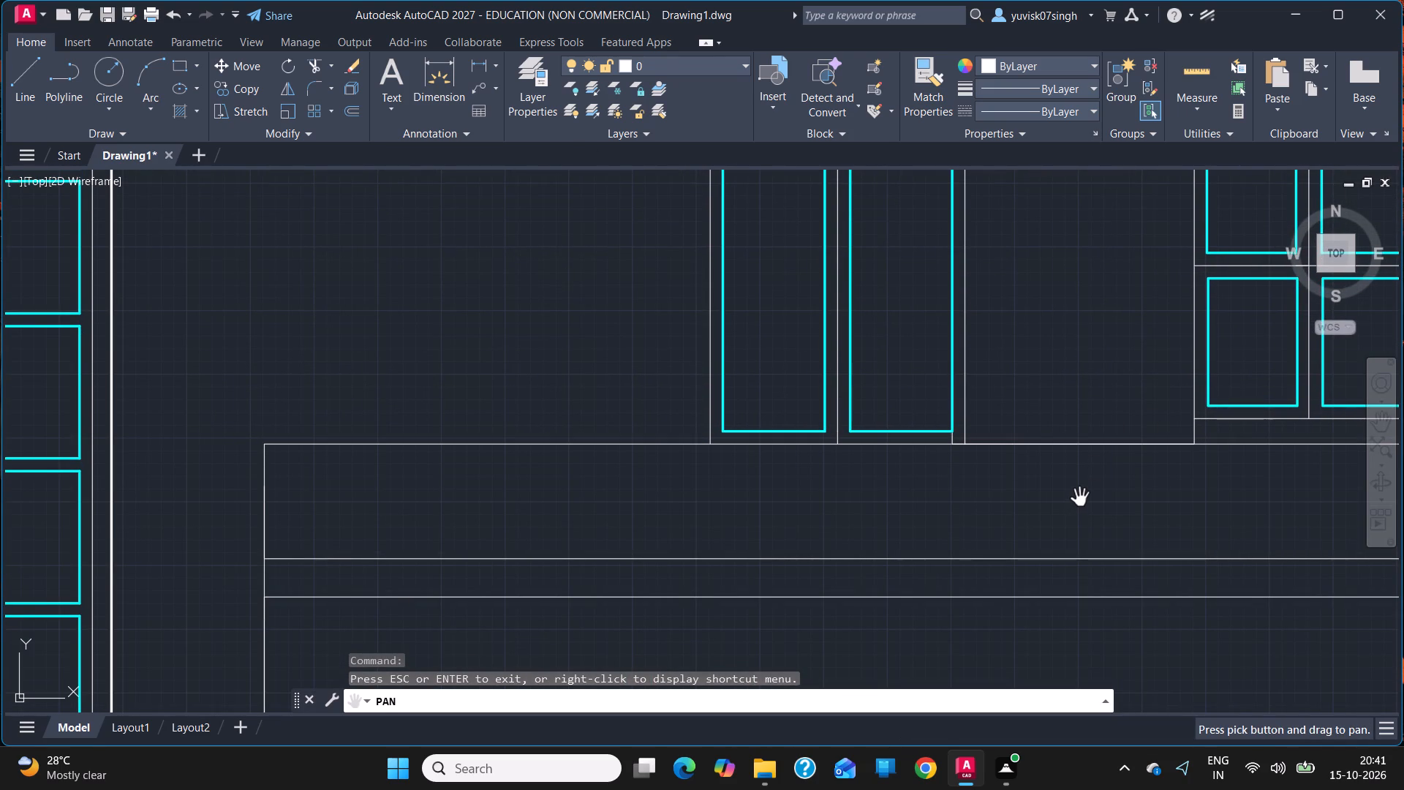
ctrl+scroll(1080, 498, down, 1)
drag(1080, 498, 1011, 342)
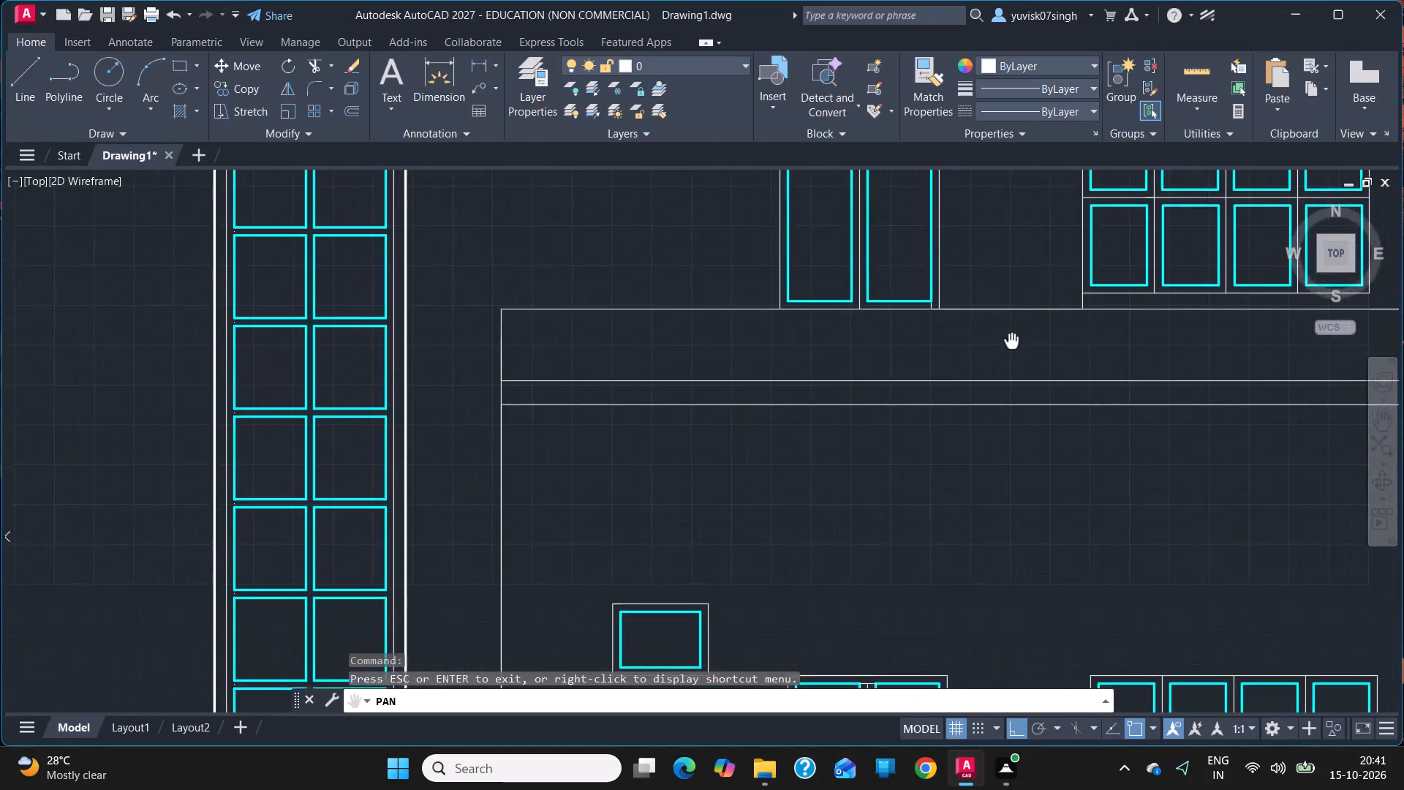
drag(1011, 342, 923, 304)
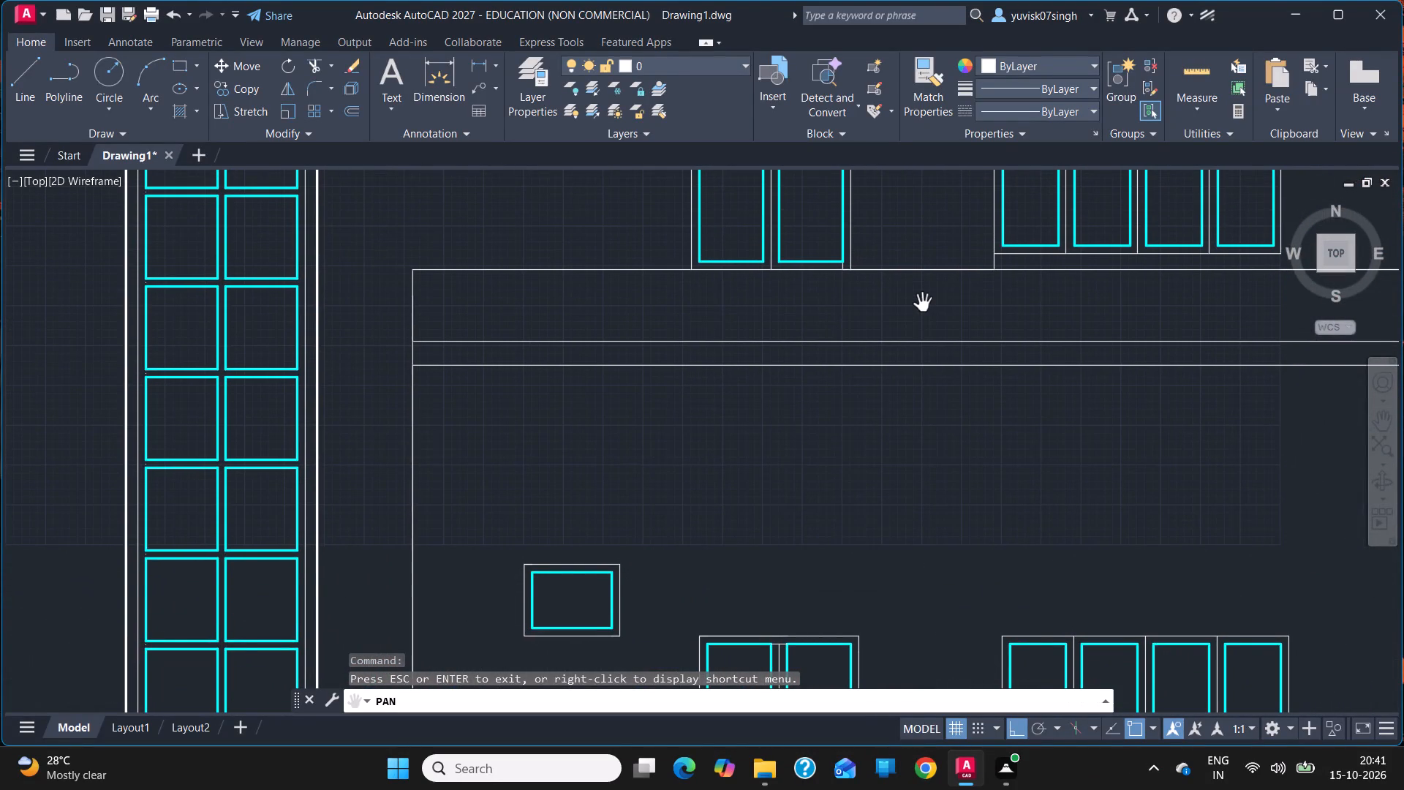
key(Escape)
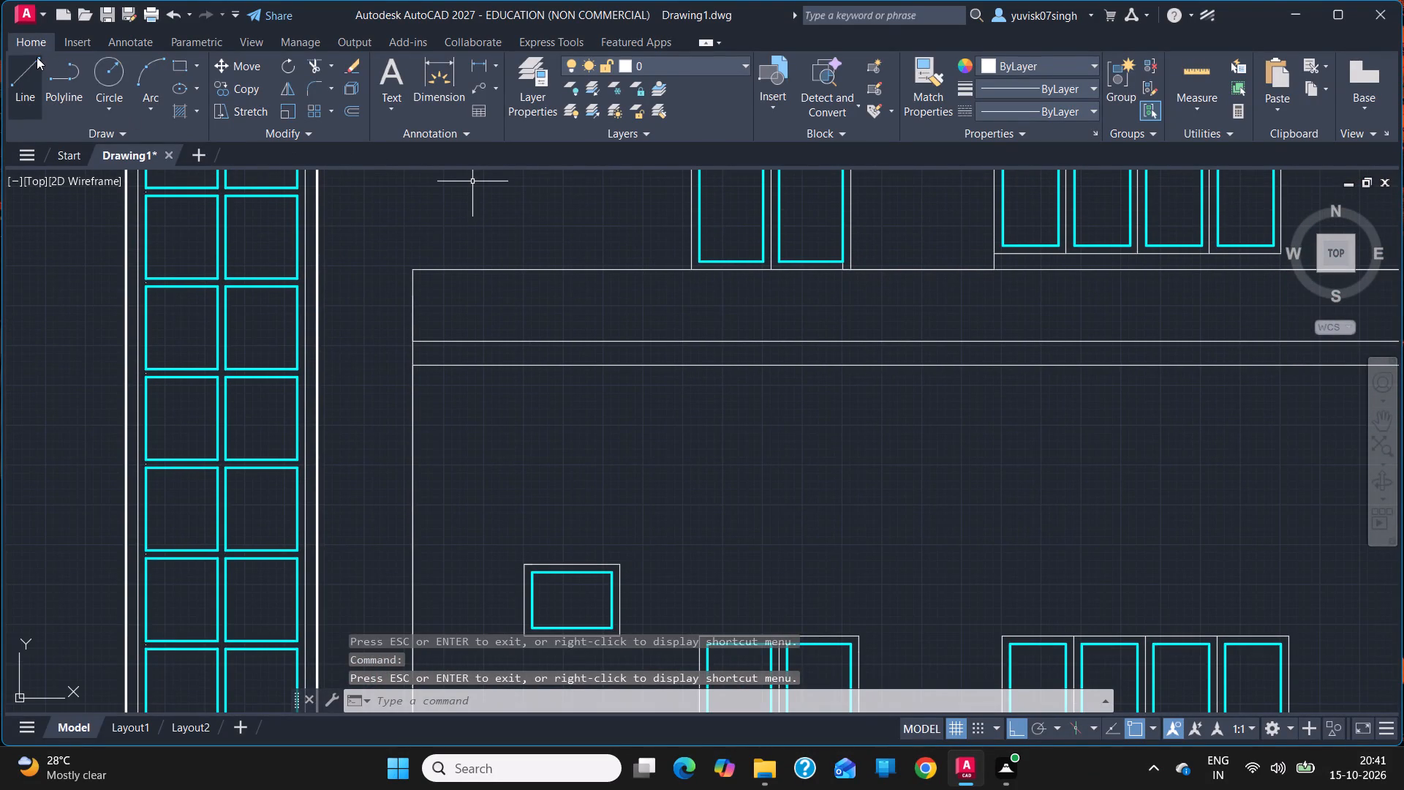
click(37, 57)
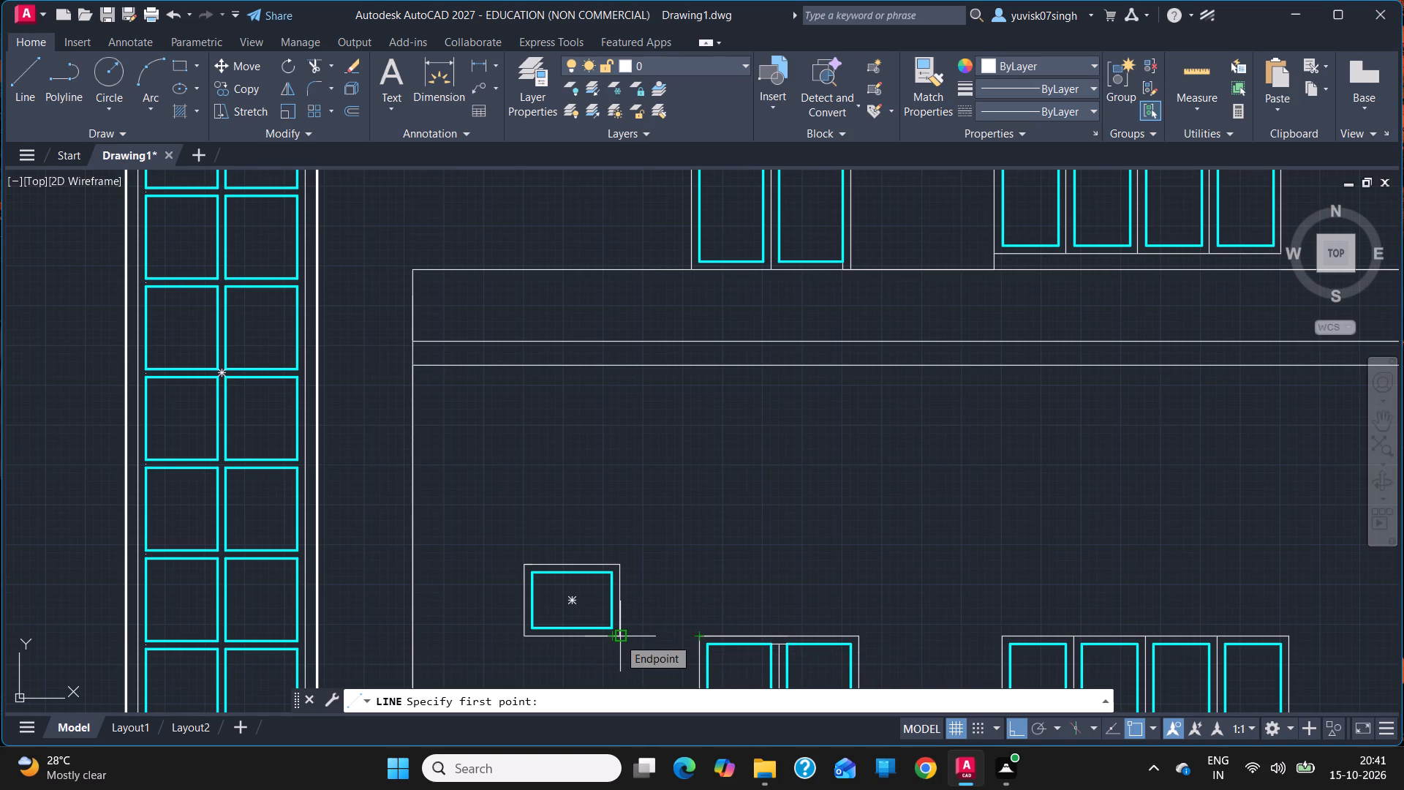
click(698, 635)
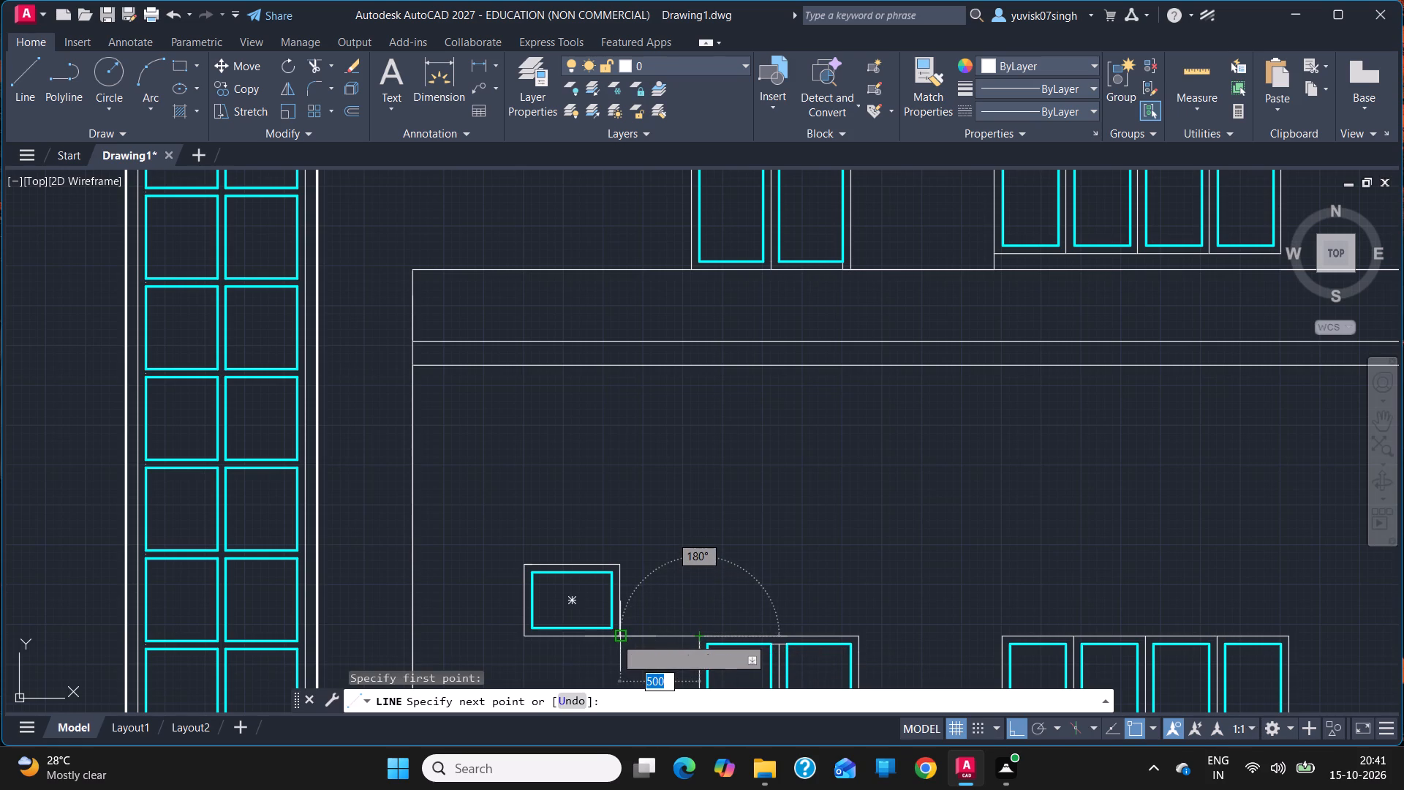
key(Escape)
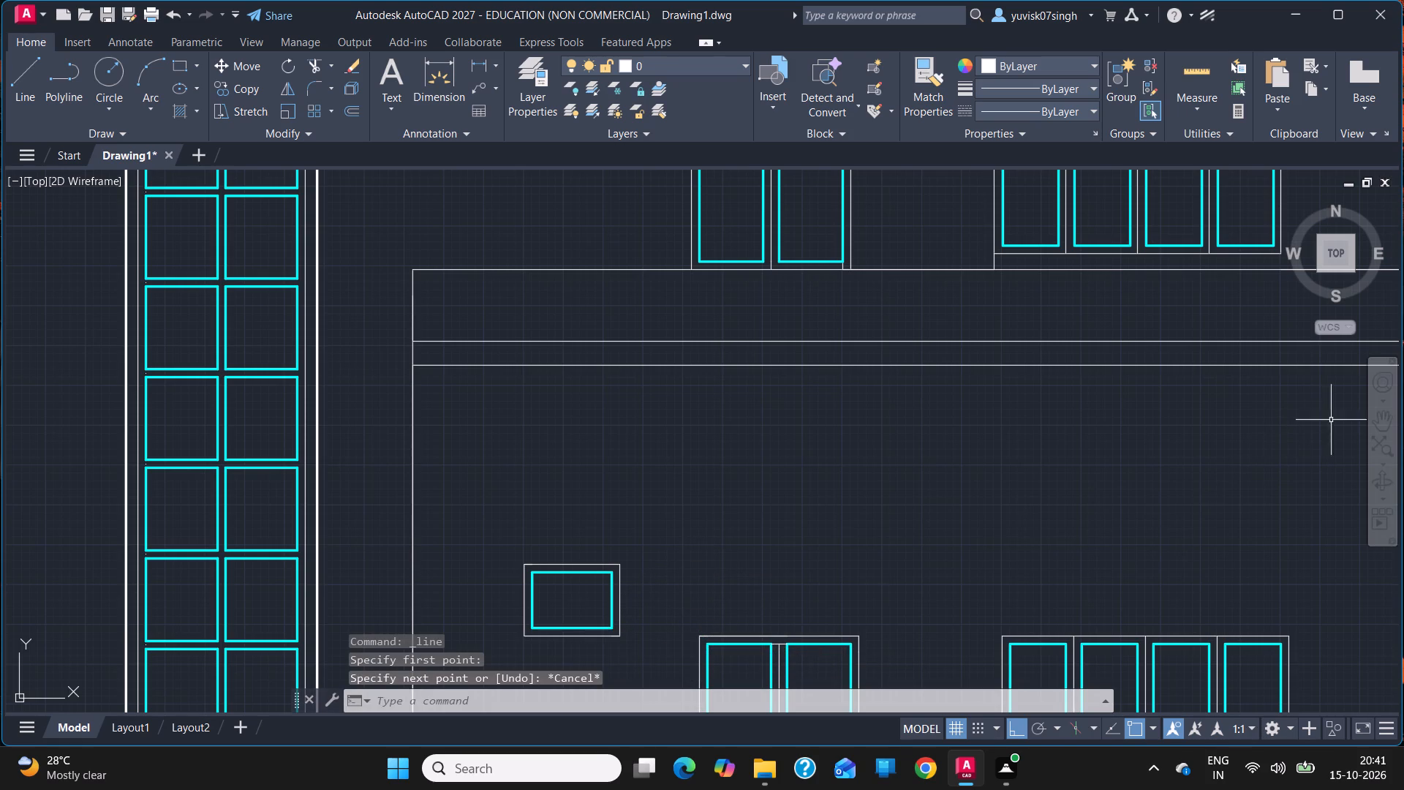
Start a new line in the upper storey, near the double door.
click(1371, 421)
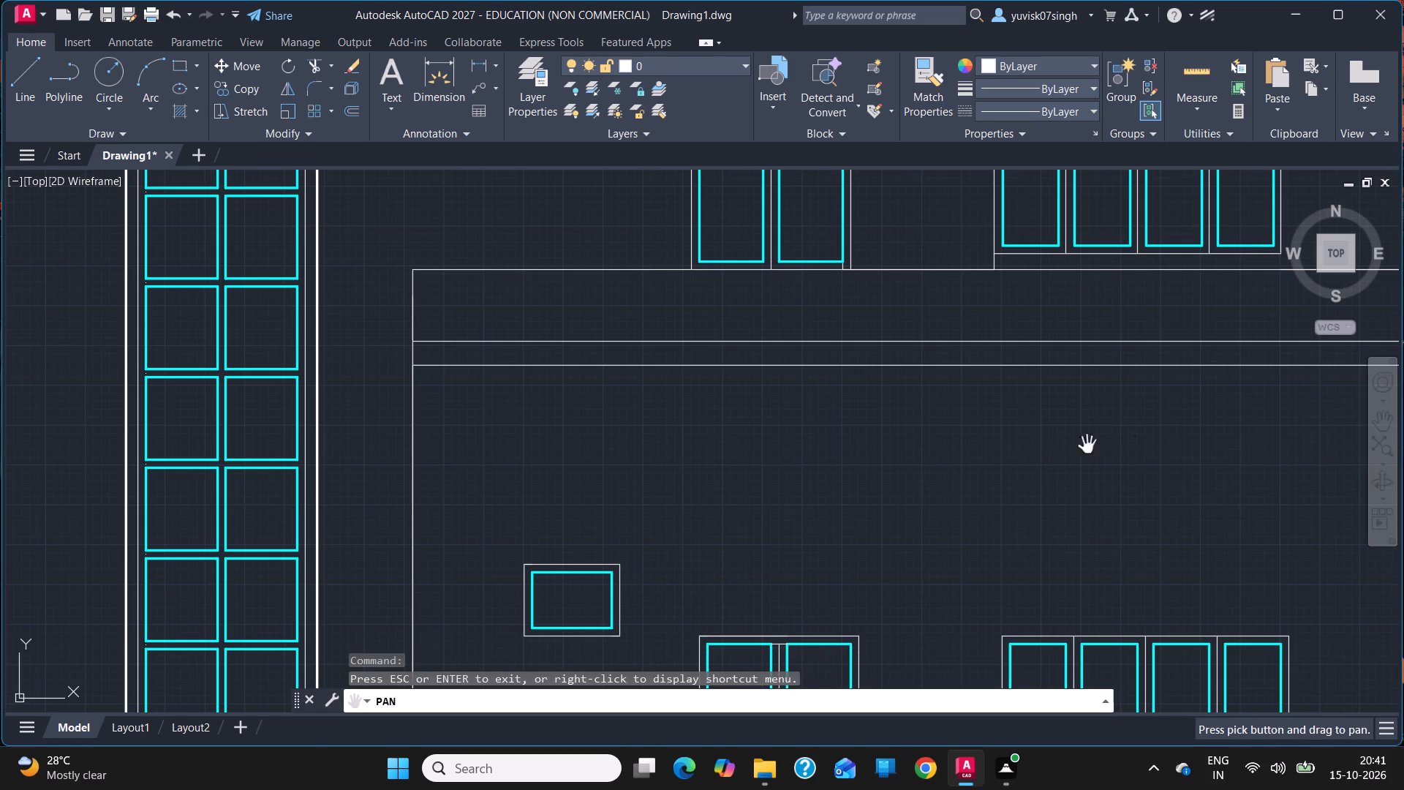
drag(1032, 452, 1061, 678)
key(Escape)
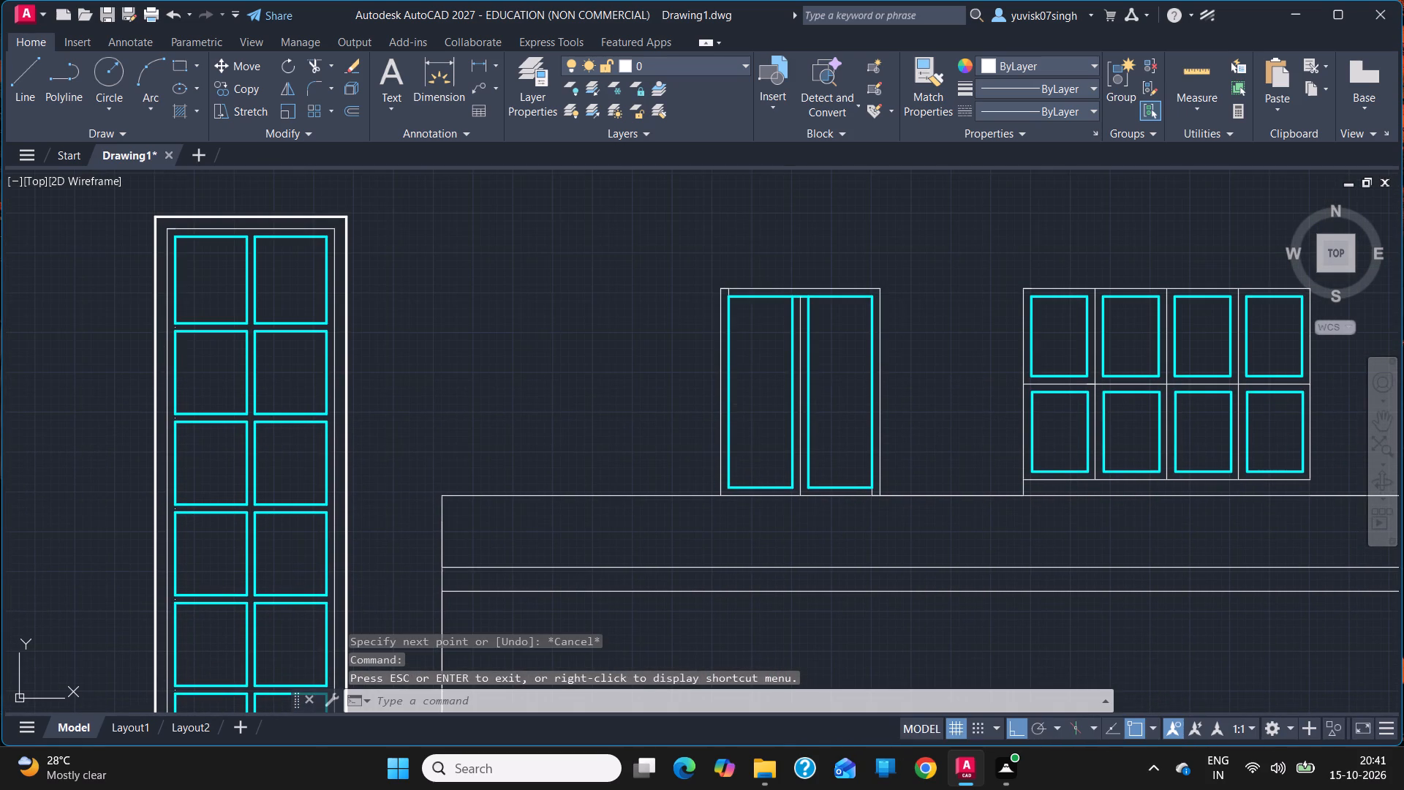
click(35, 86)
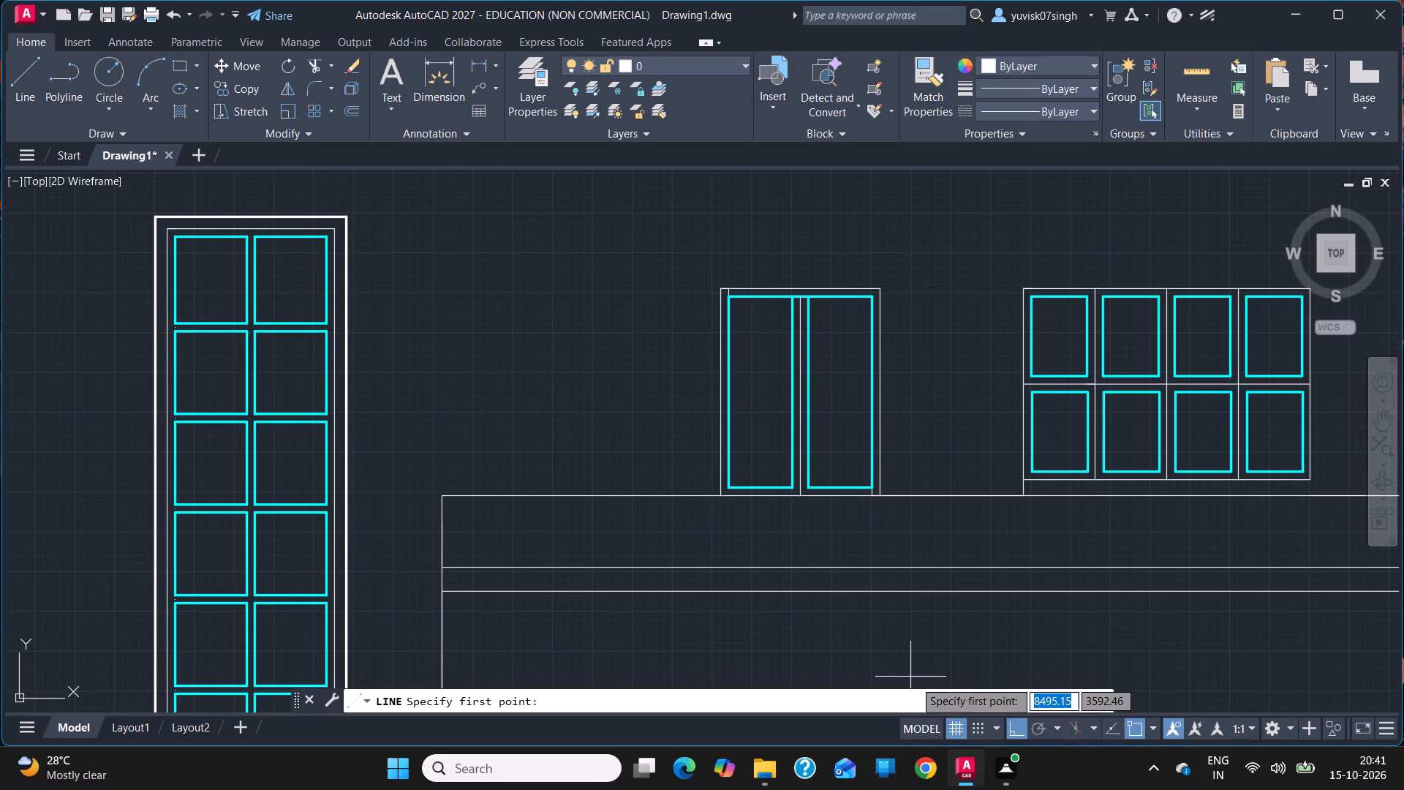
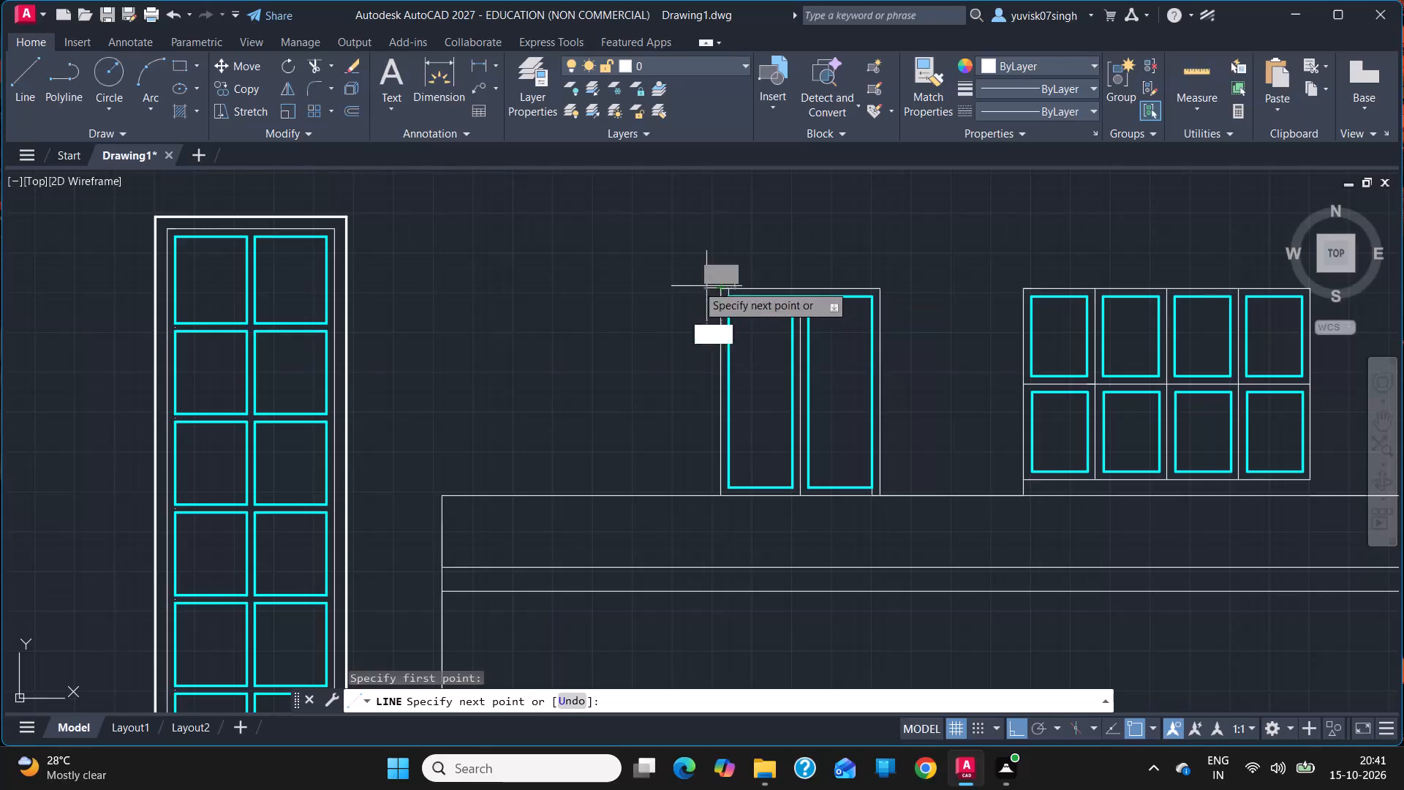
Draw a 600 by 450 small-window outline, connected by a 500-long line running left from the upper door's top-left corner.
text(500)
key(Return)
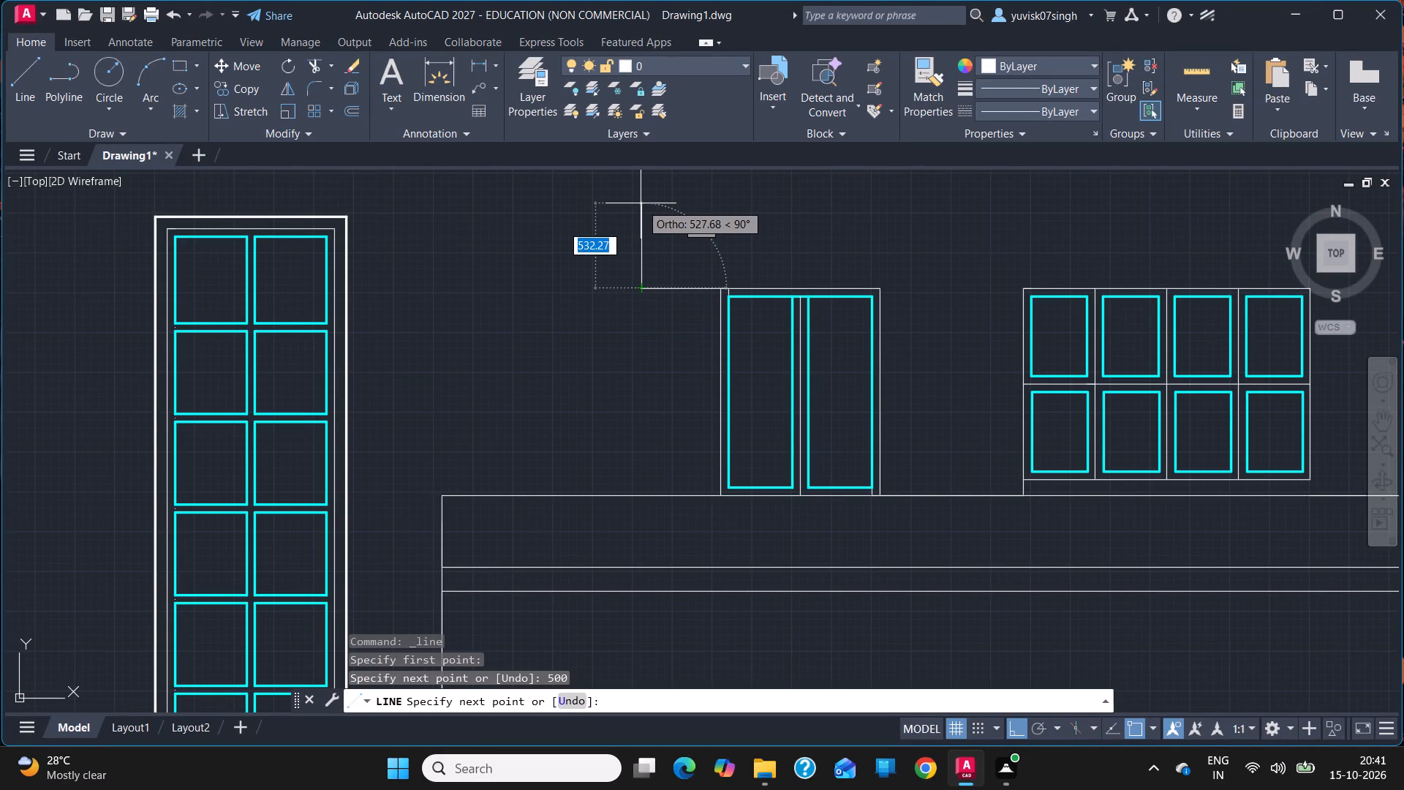
text(459)
key(BackSpace)
key(0)
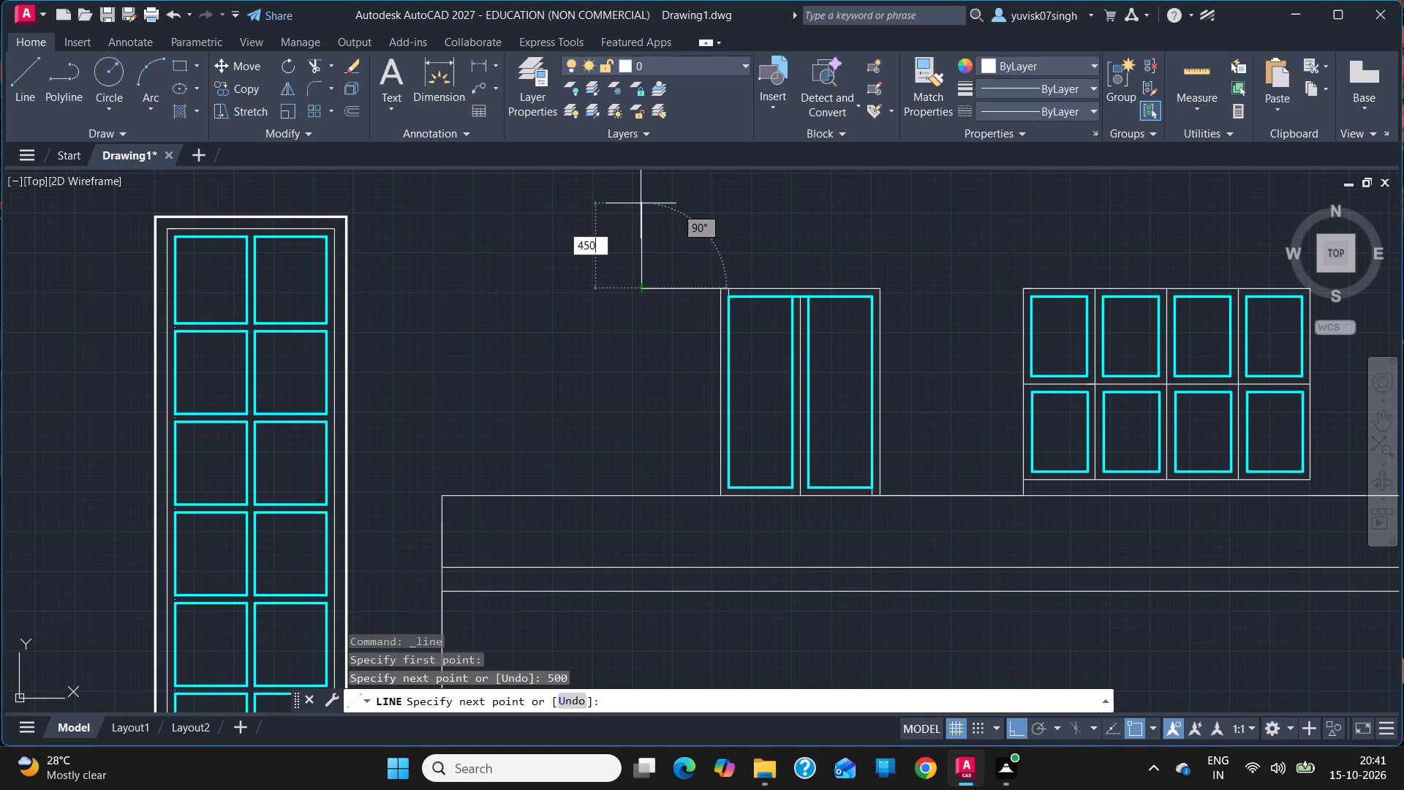
key(Return)
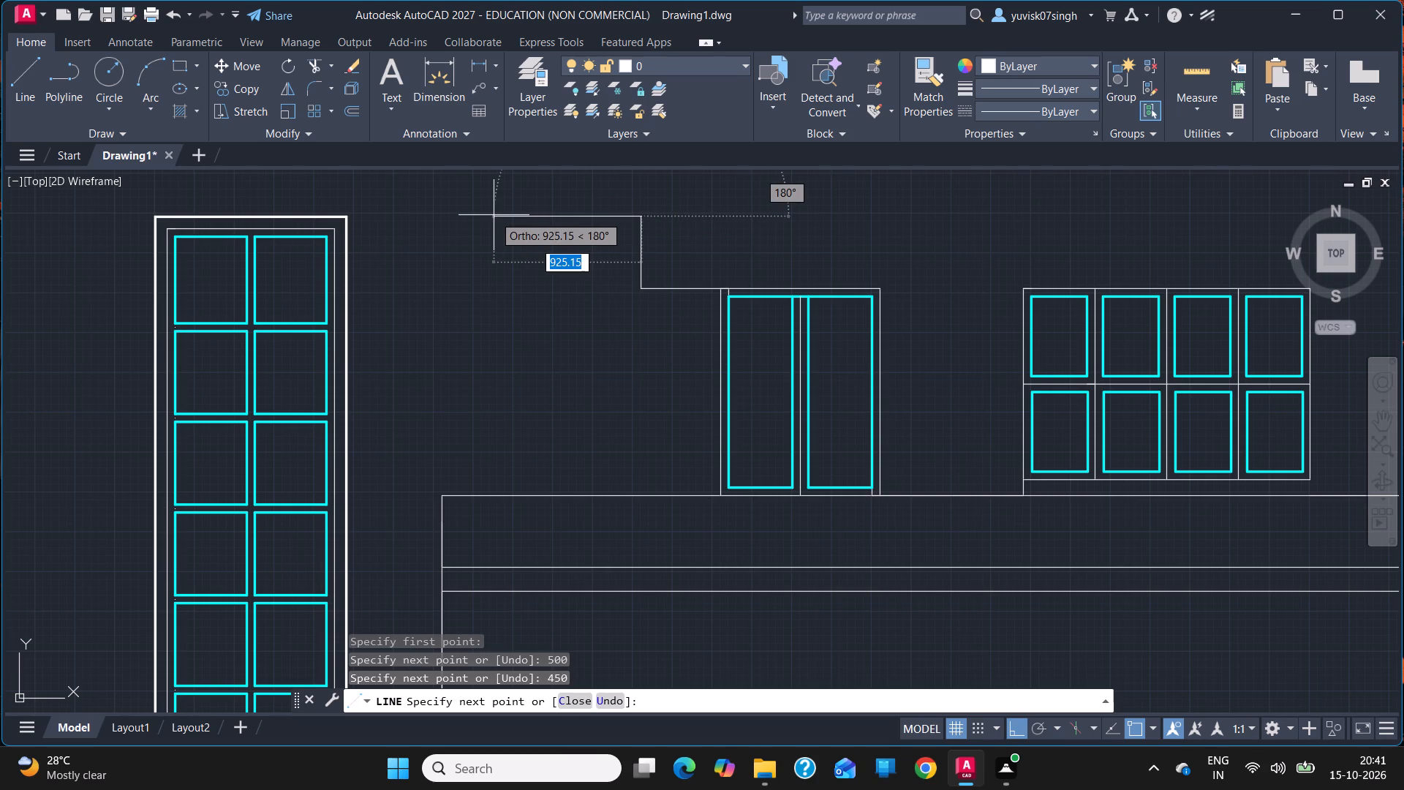
text(600)
key(Return)
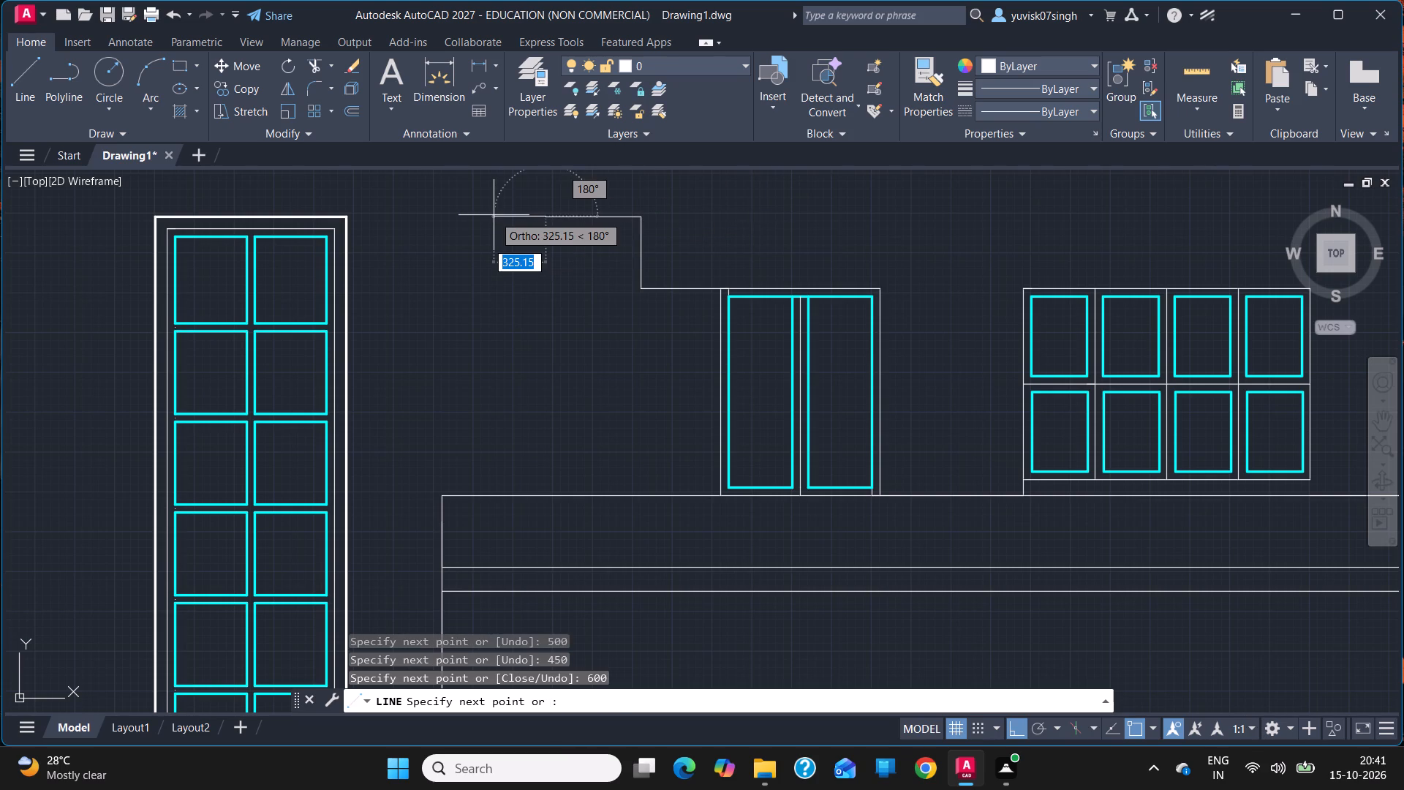
text(450)
key(Return)
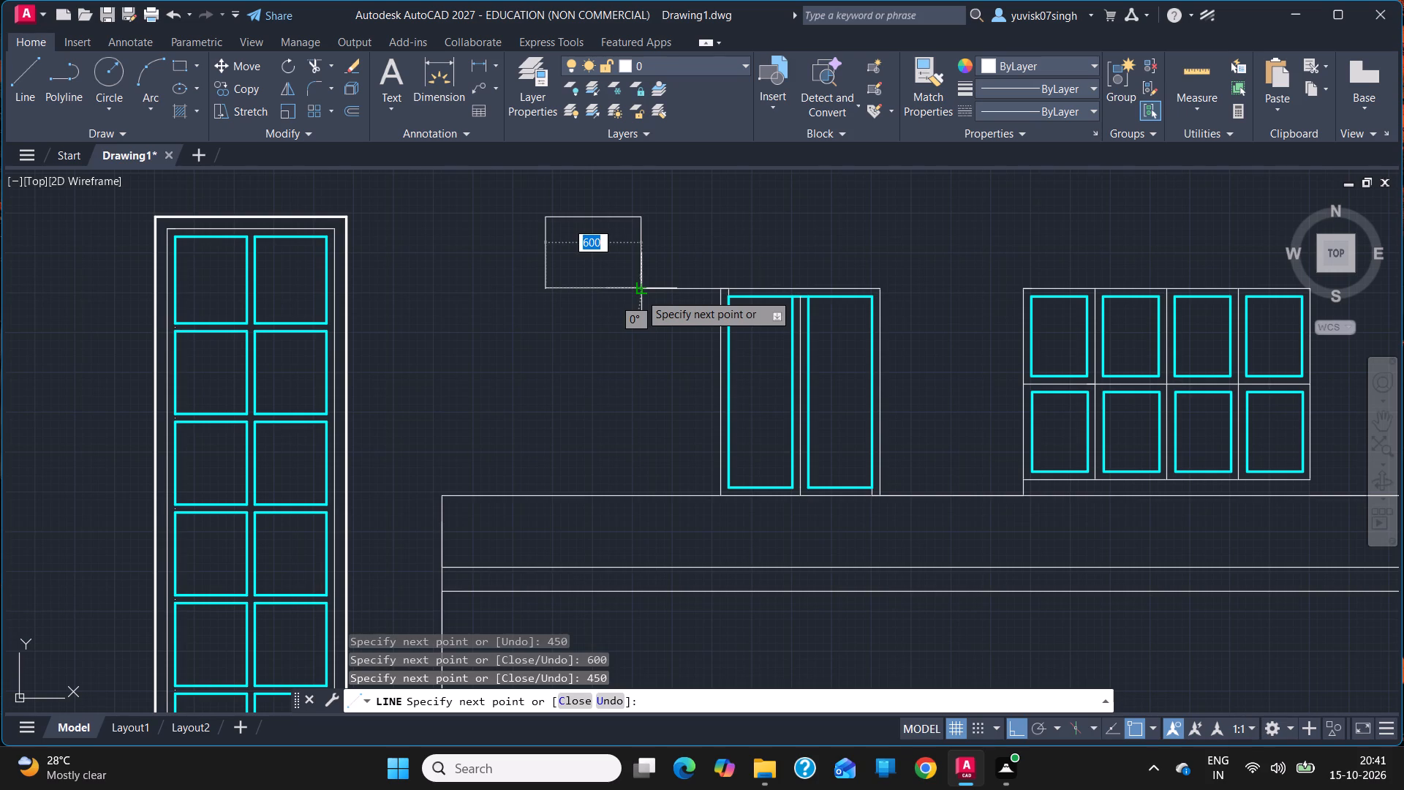
click(640, 293)
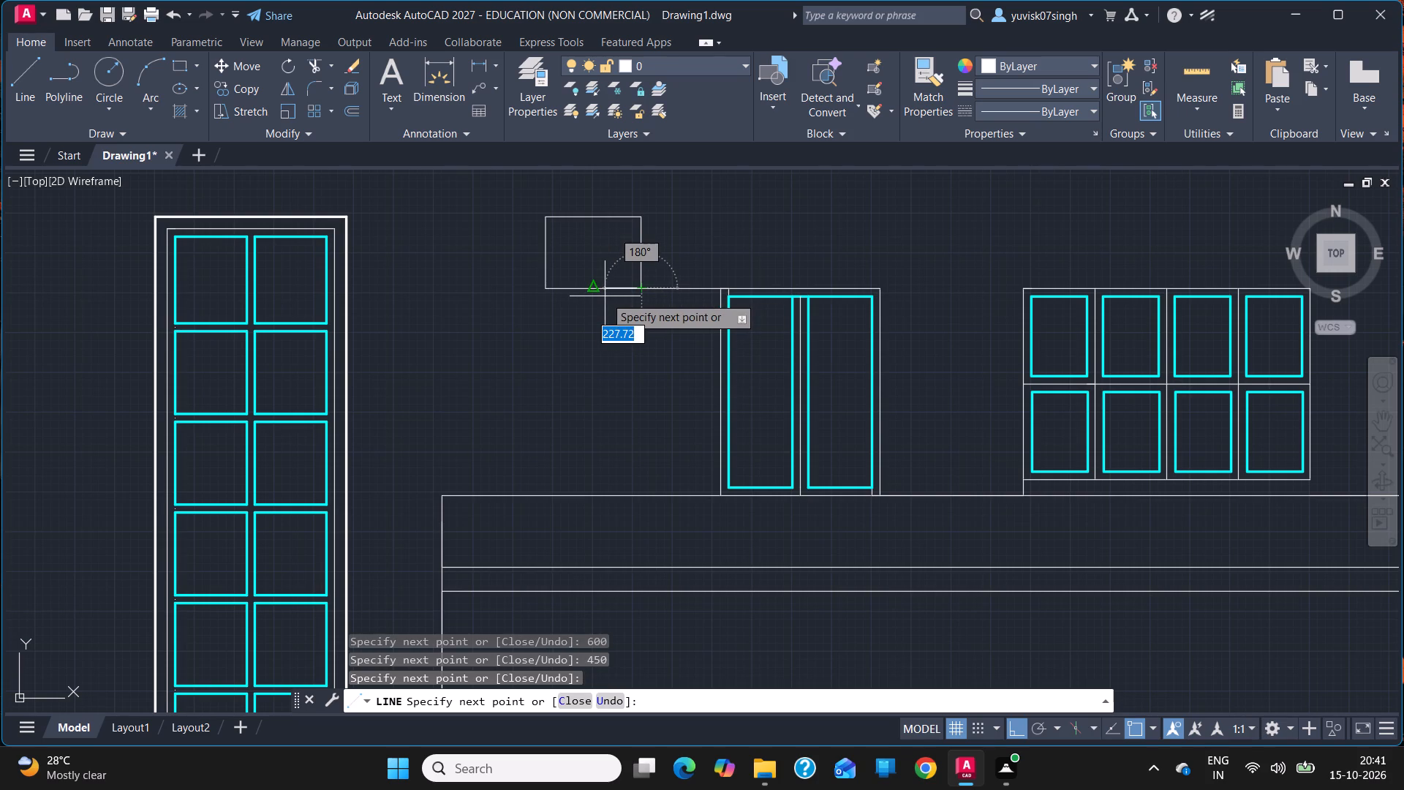
Draw 50-unit guide lines leftward and upward from the small window outline's lower-right corner to mark the inner frame corner.
text(50)
key(Return)
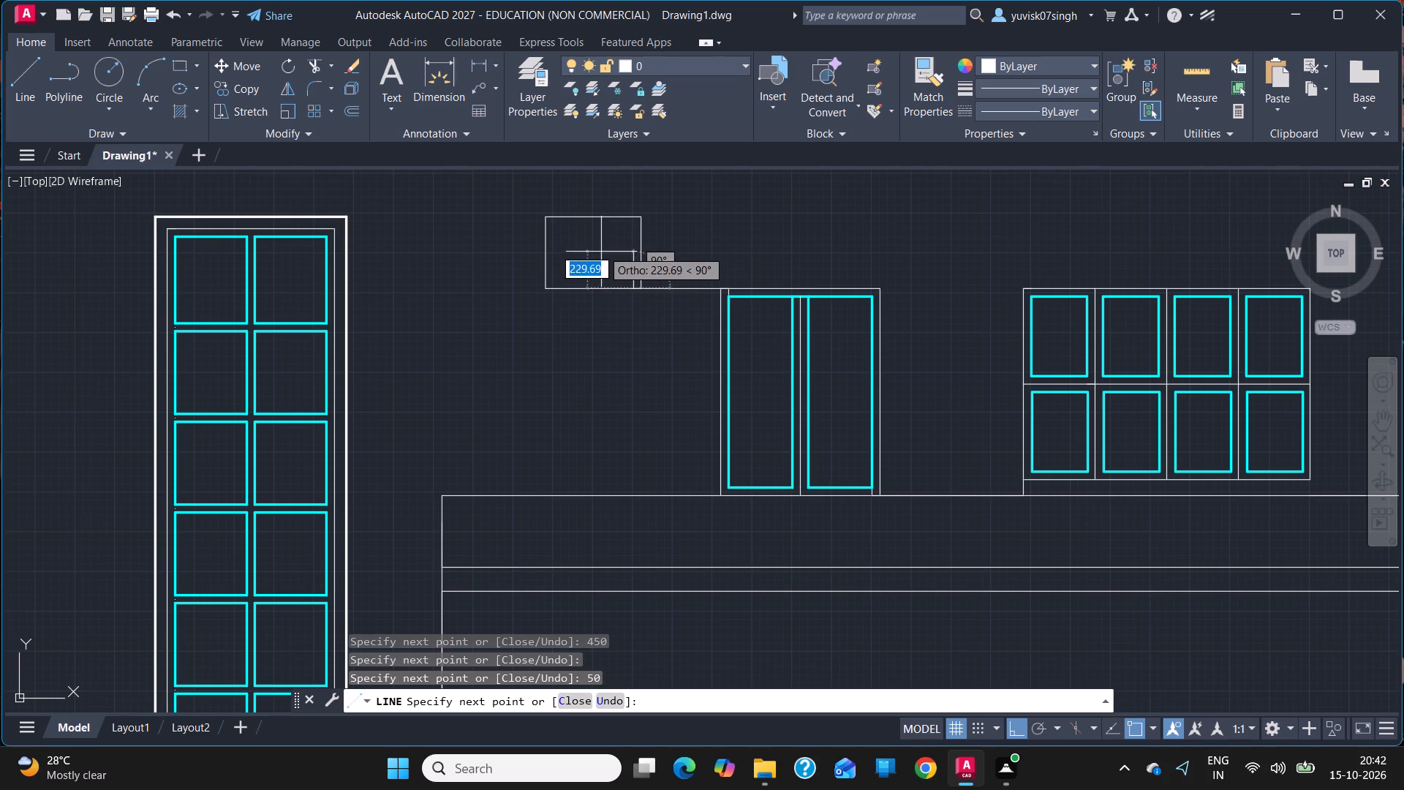
text(50)
key(Return)
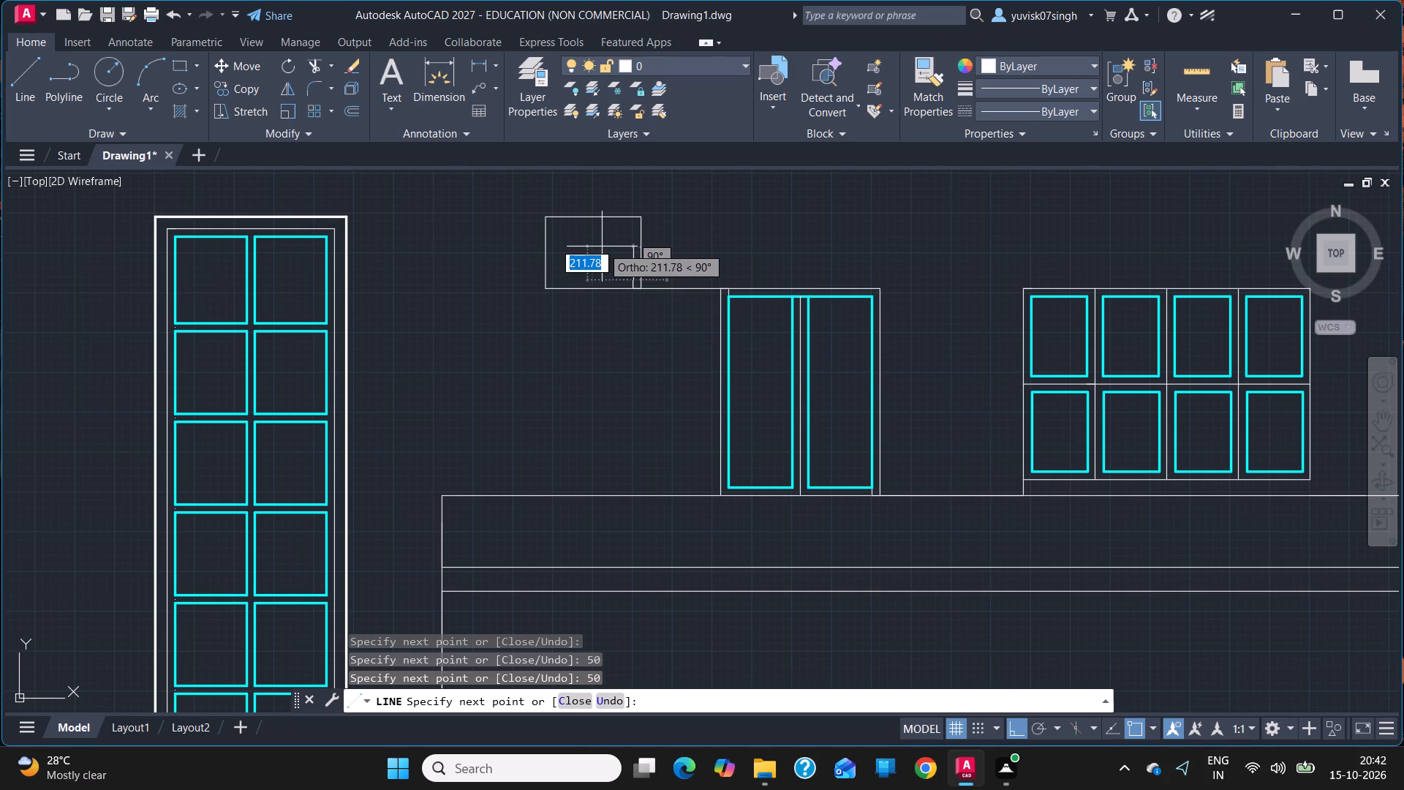
key(Escape)
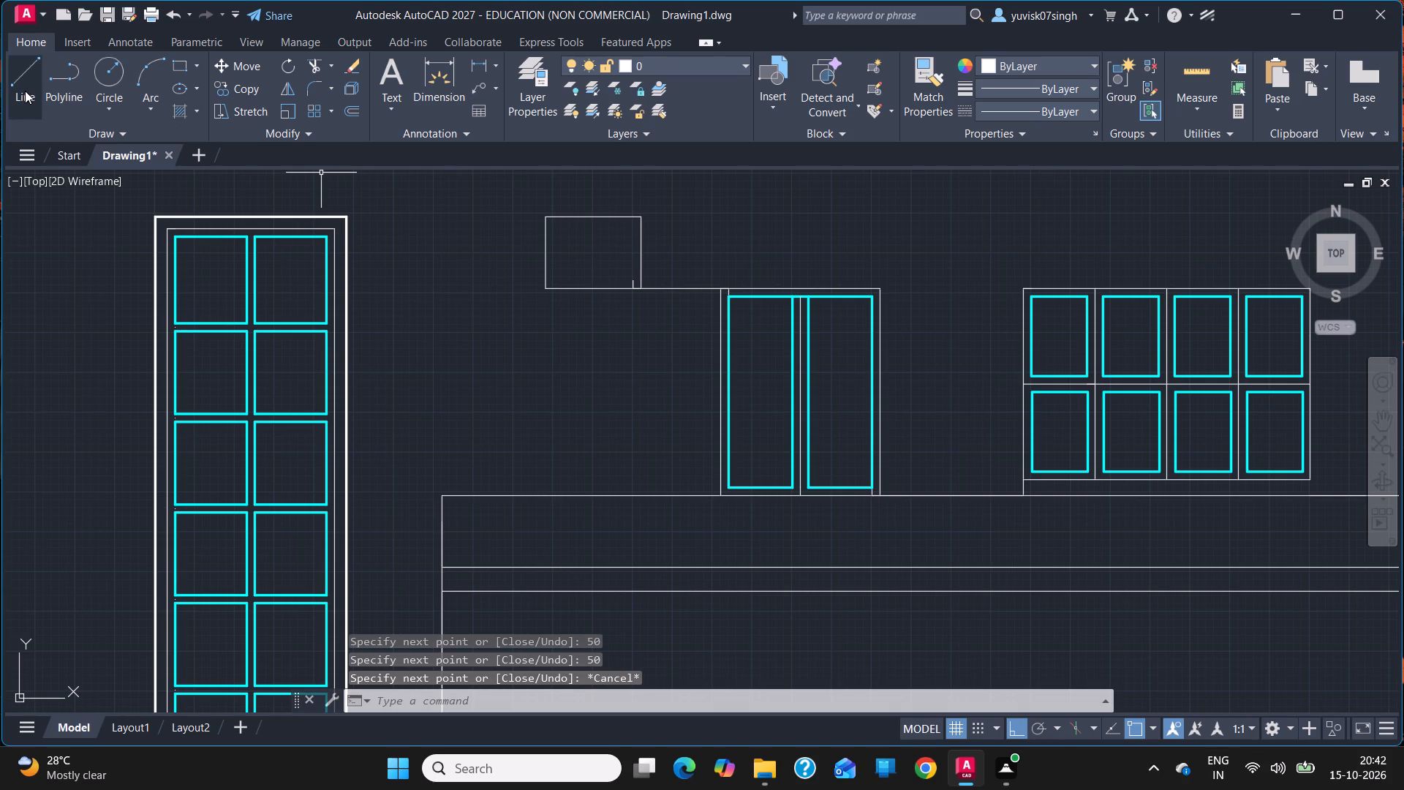
Draw 50-unit guide lines rightward and downward from the small window outline's upper-left corner to mark the opposite inner corner.
click(24, 91)
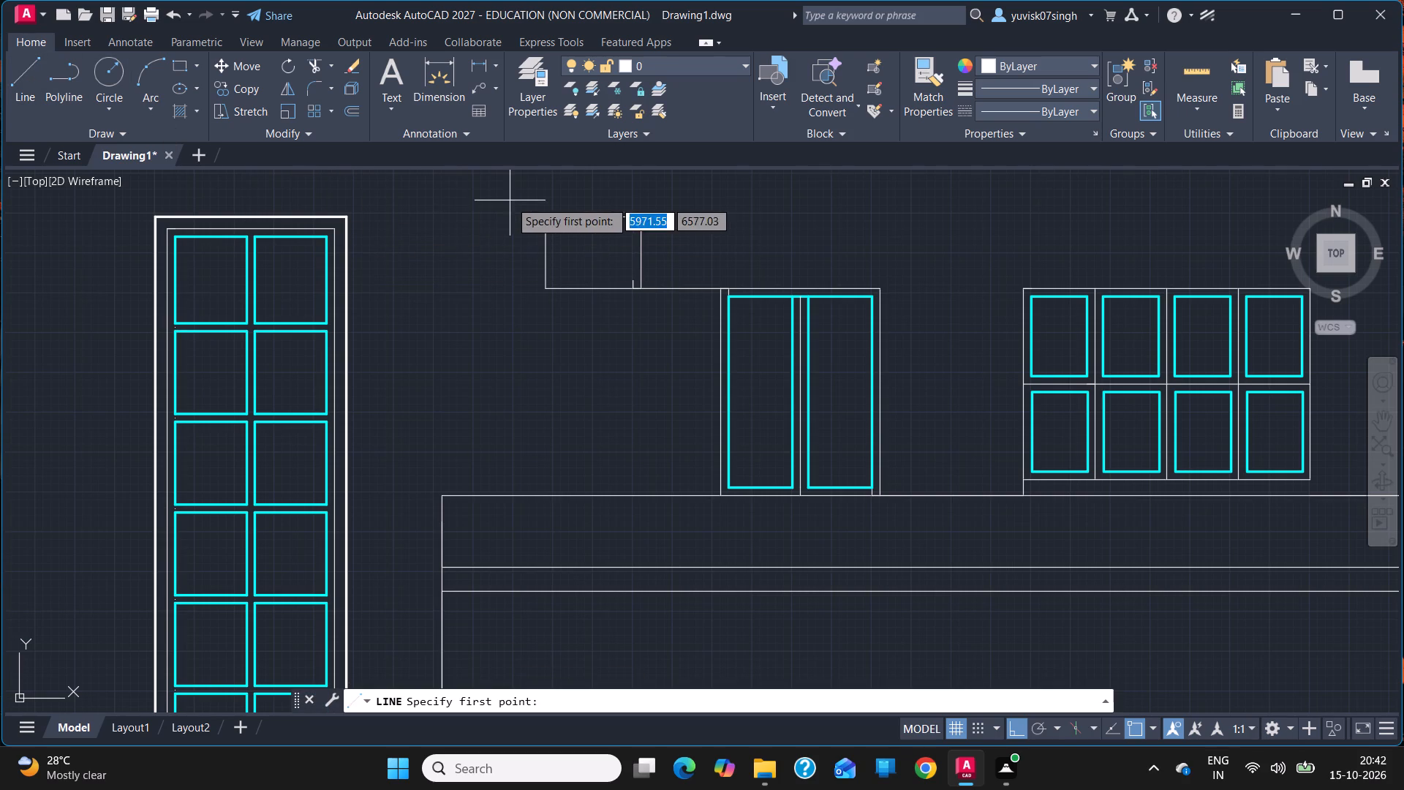
click(541, 222)
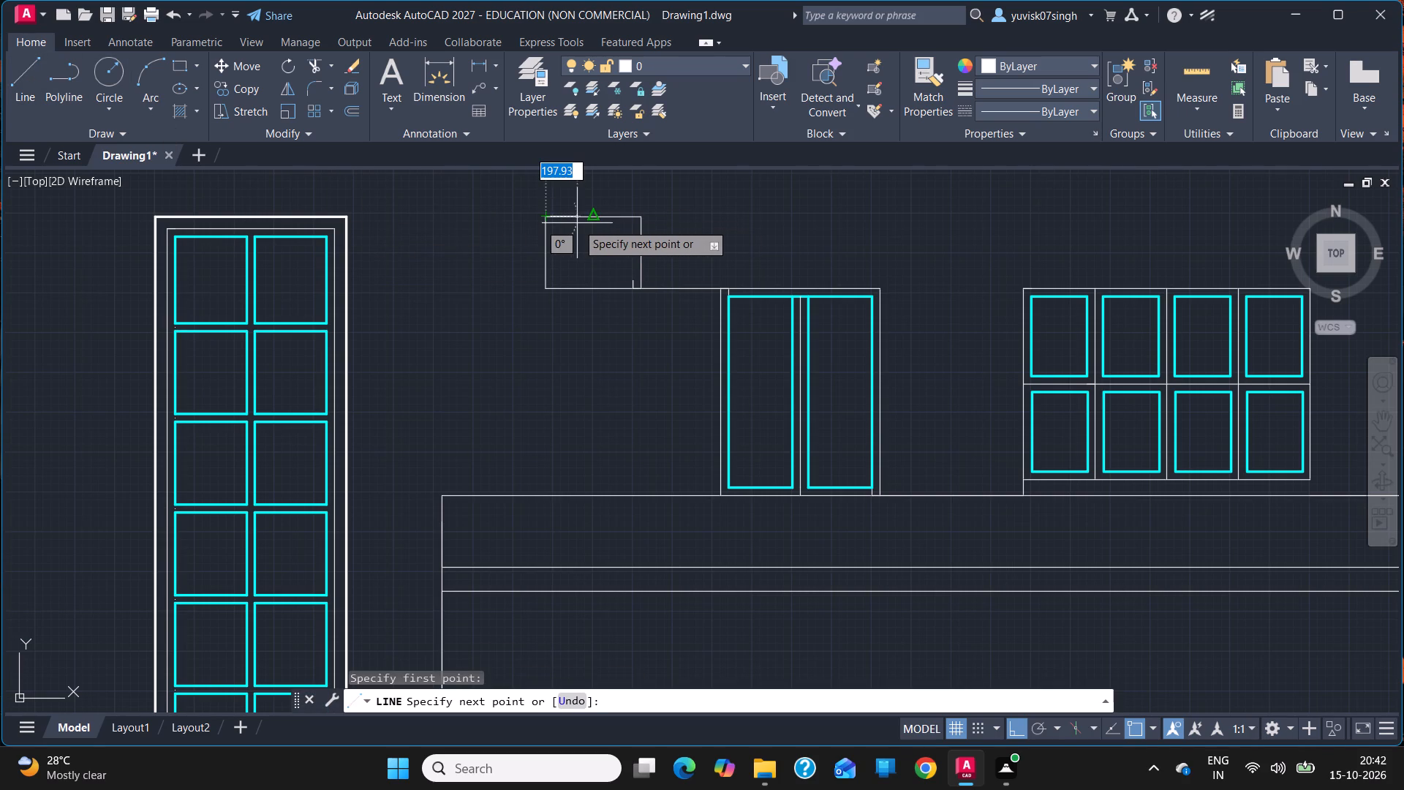
text(50)
key(Return)
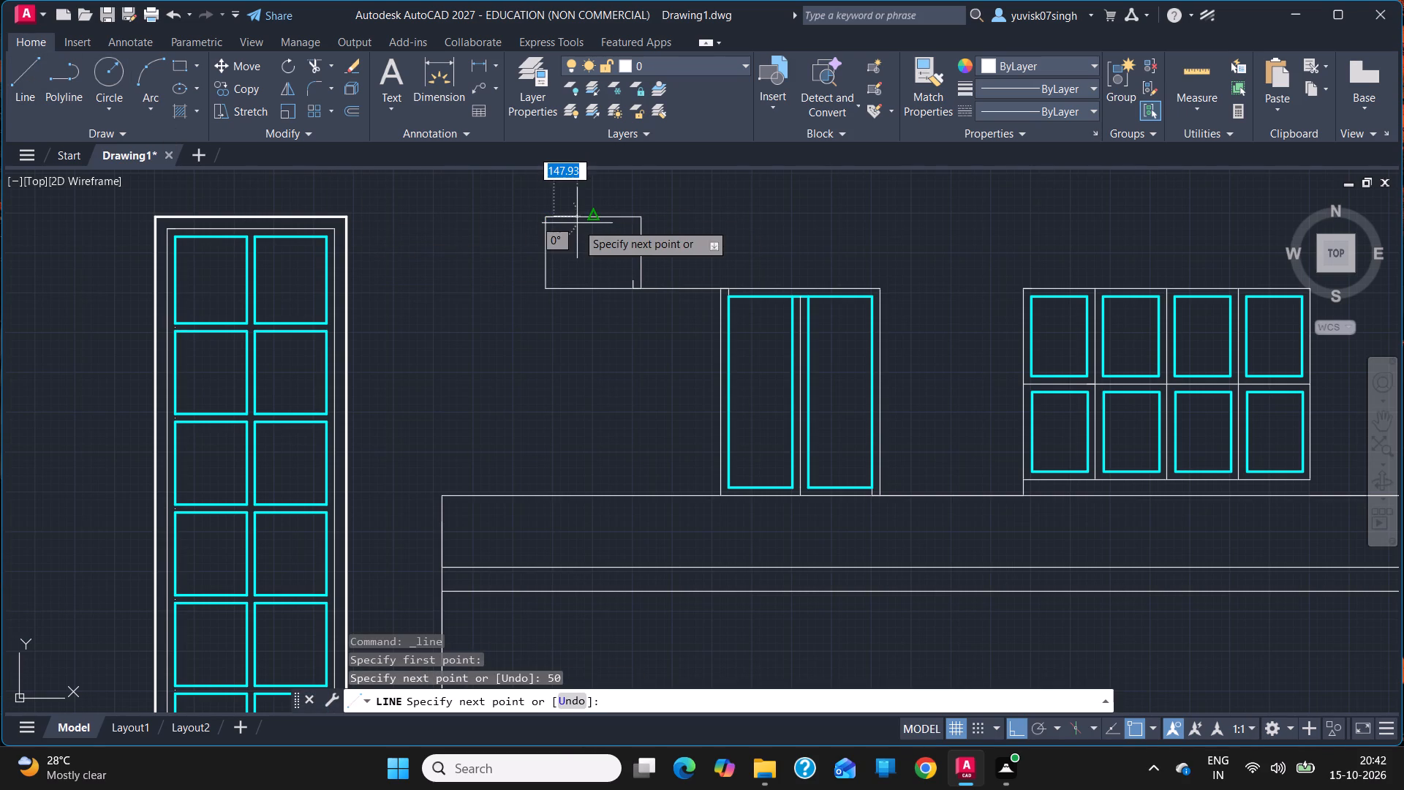
text(50)
key(Return)
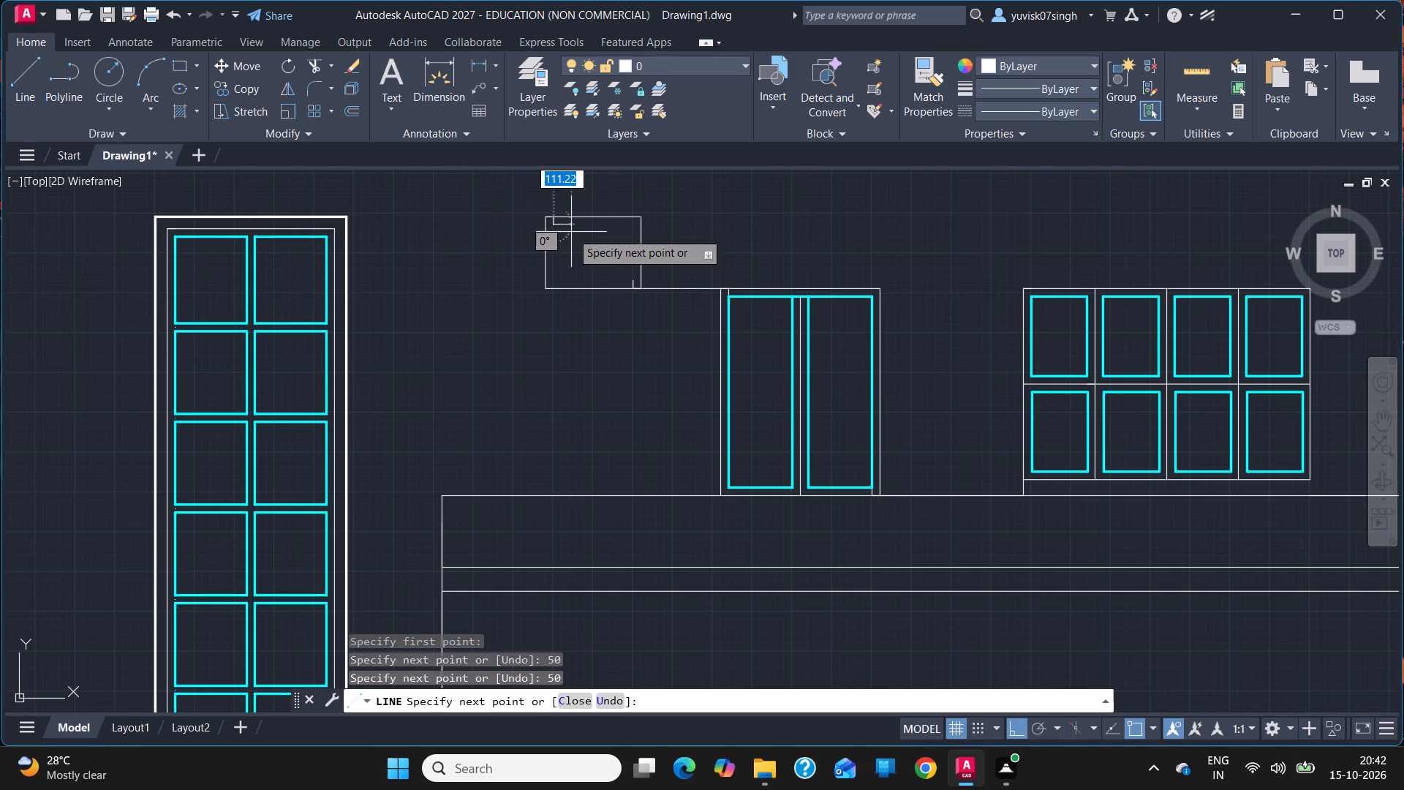
key(Escape)
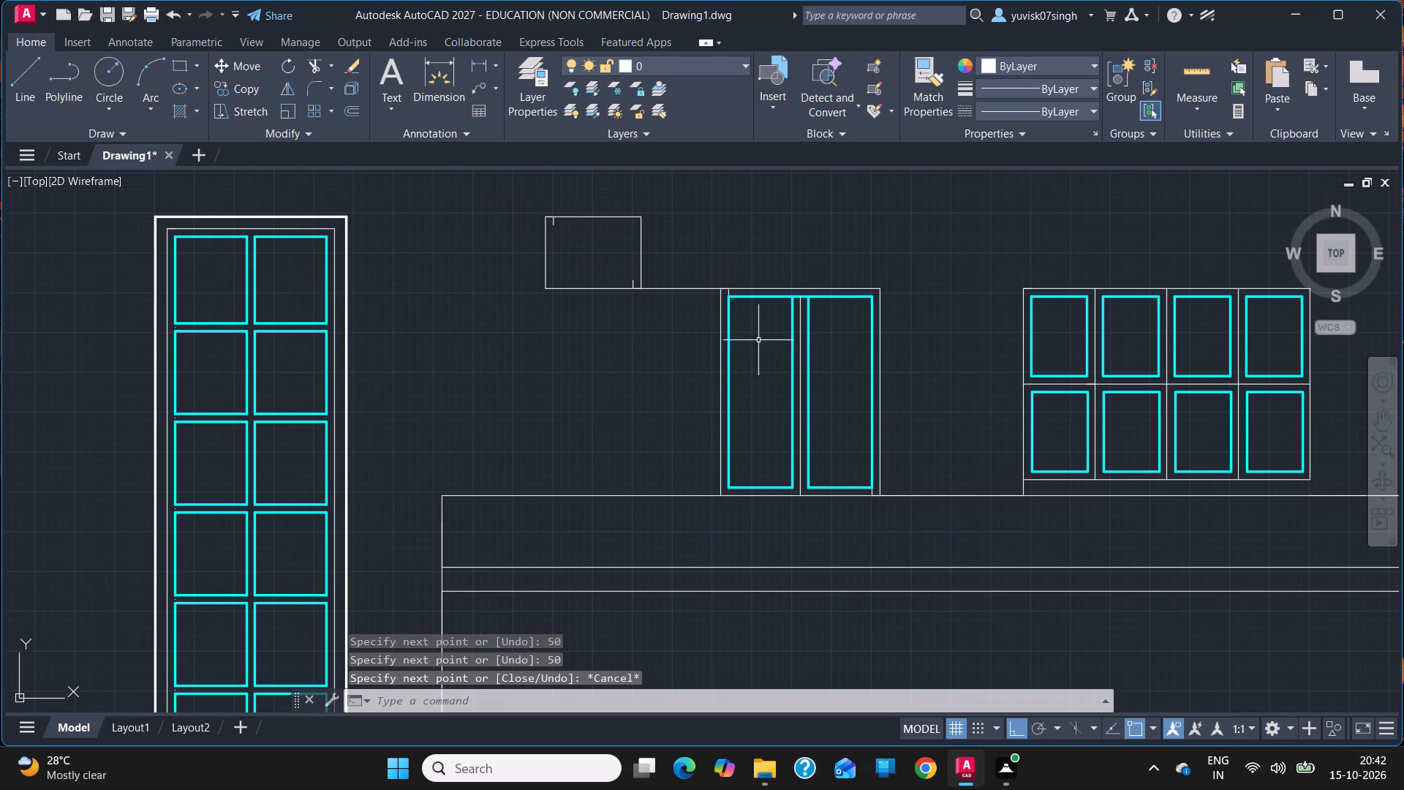
Draw a cyan, 0.30 mm lineweight rectangle between the two inner guide corners of the small upper window.
click(995, 73)
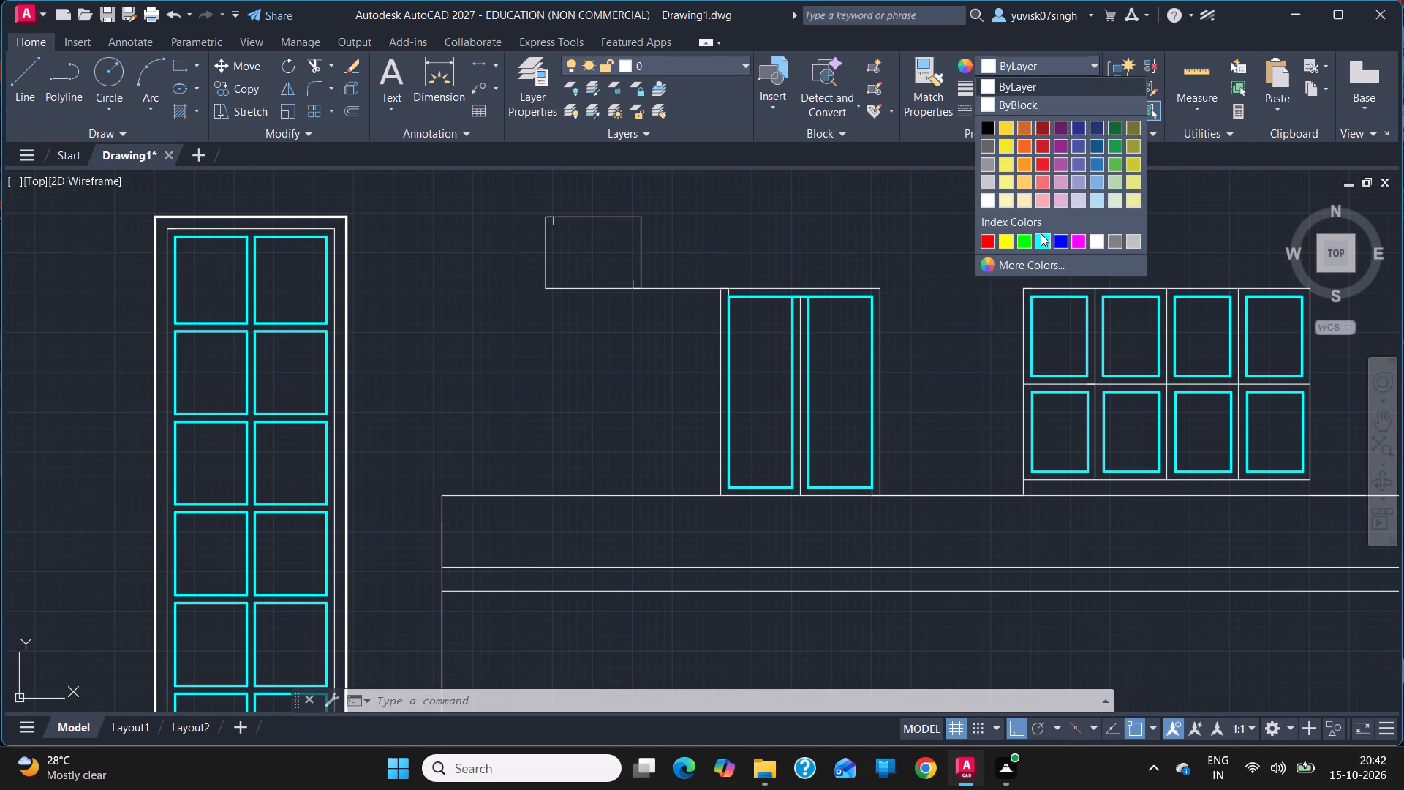
click(1041, 233)
click(1035, 93)
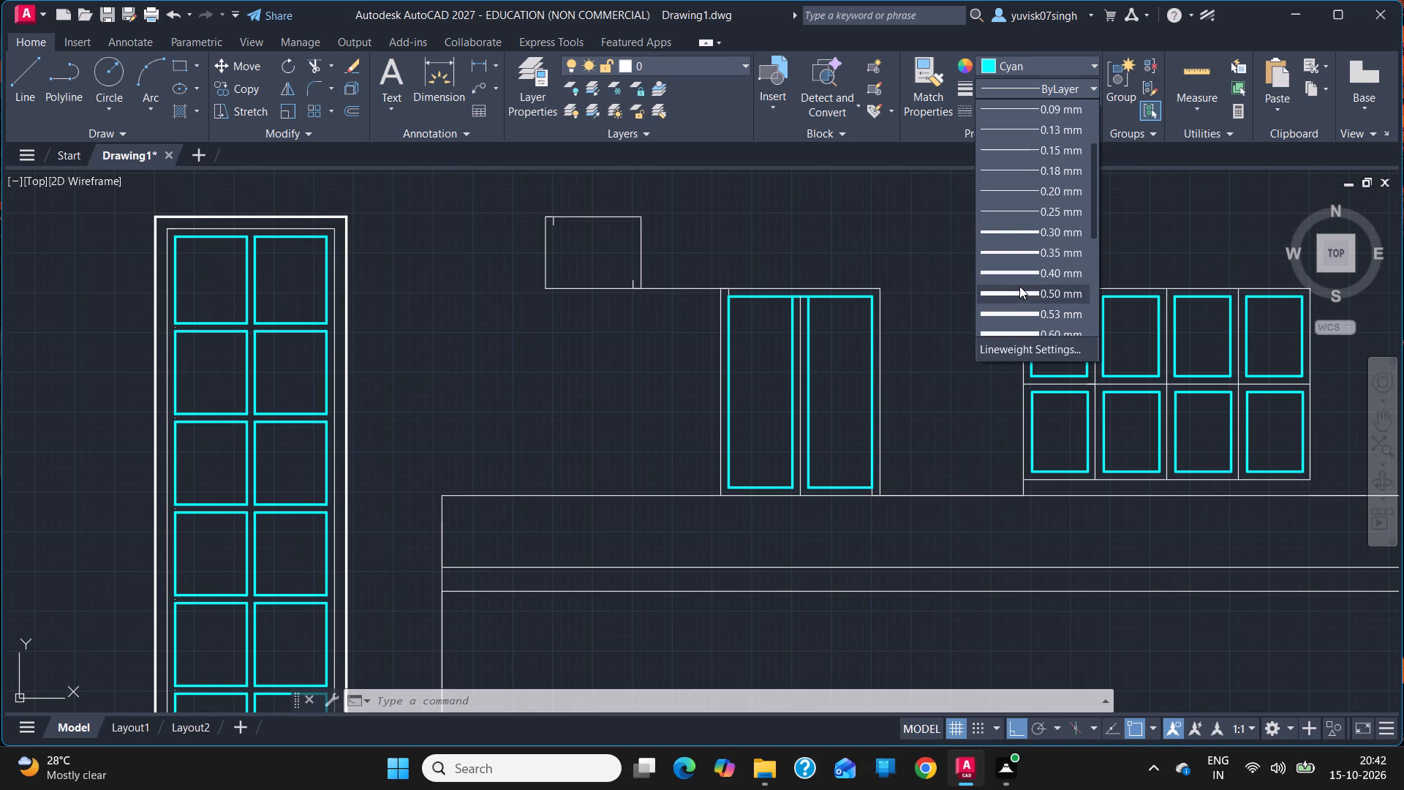
click(1009, 225)
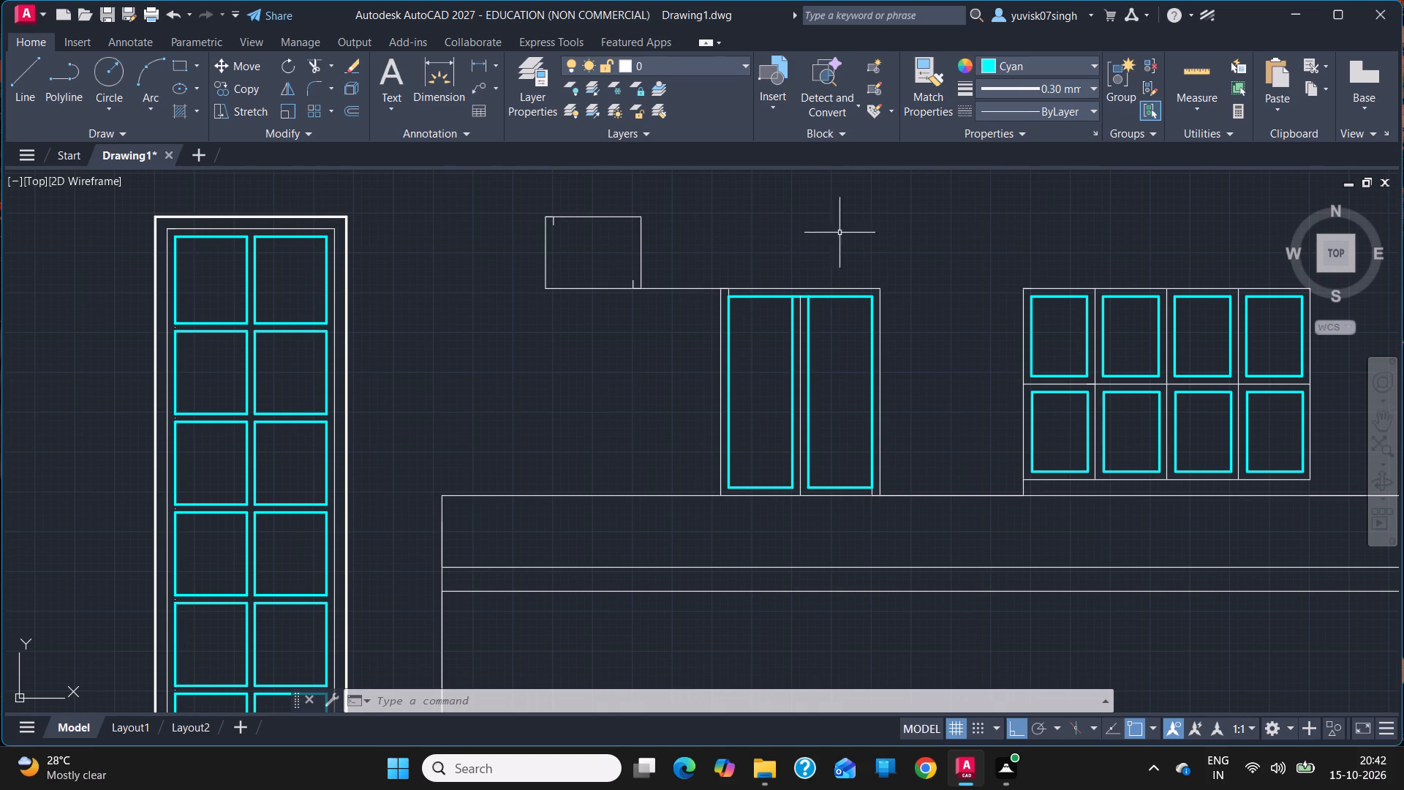
click(184, 69)
click(554, 227)
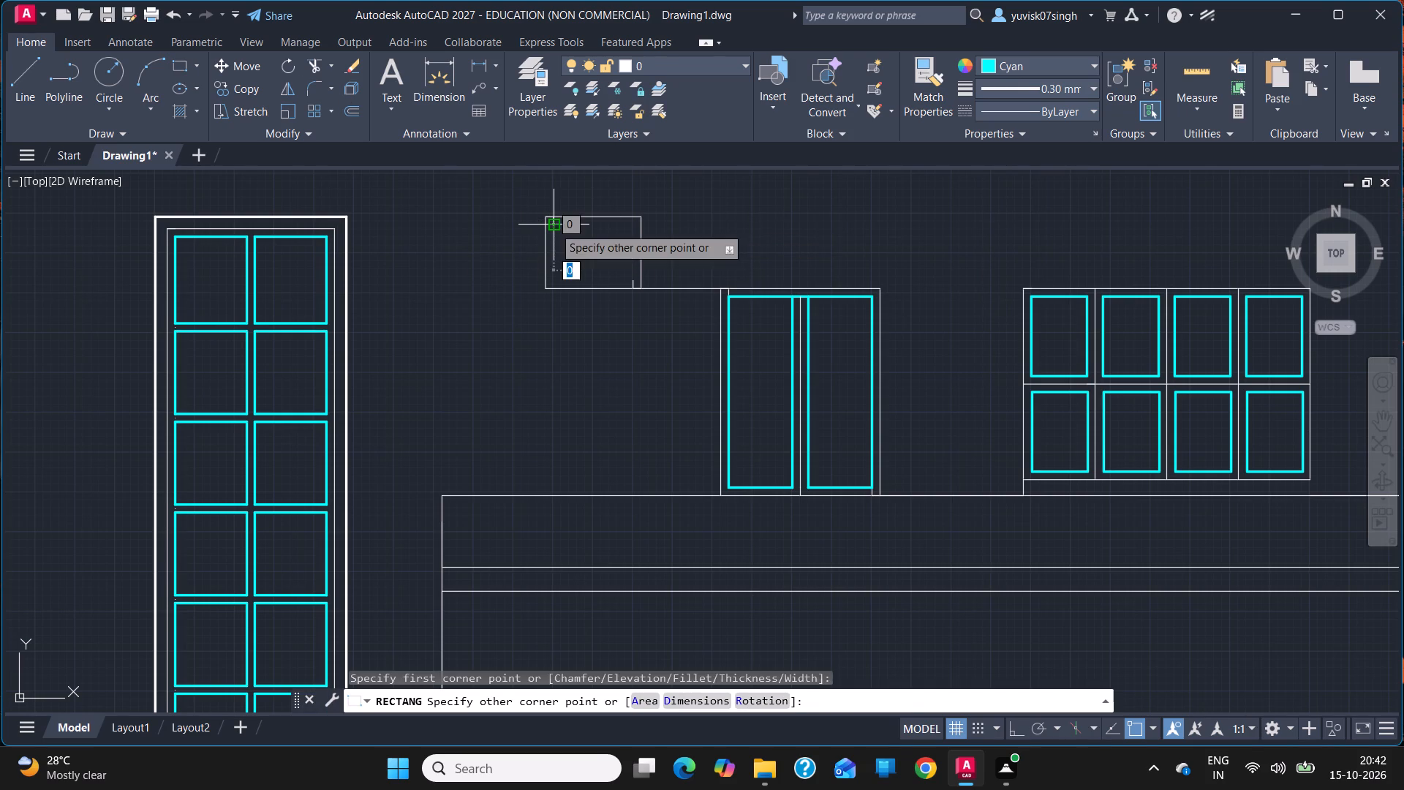
click(633, 277)
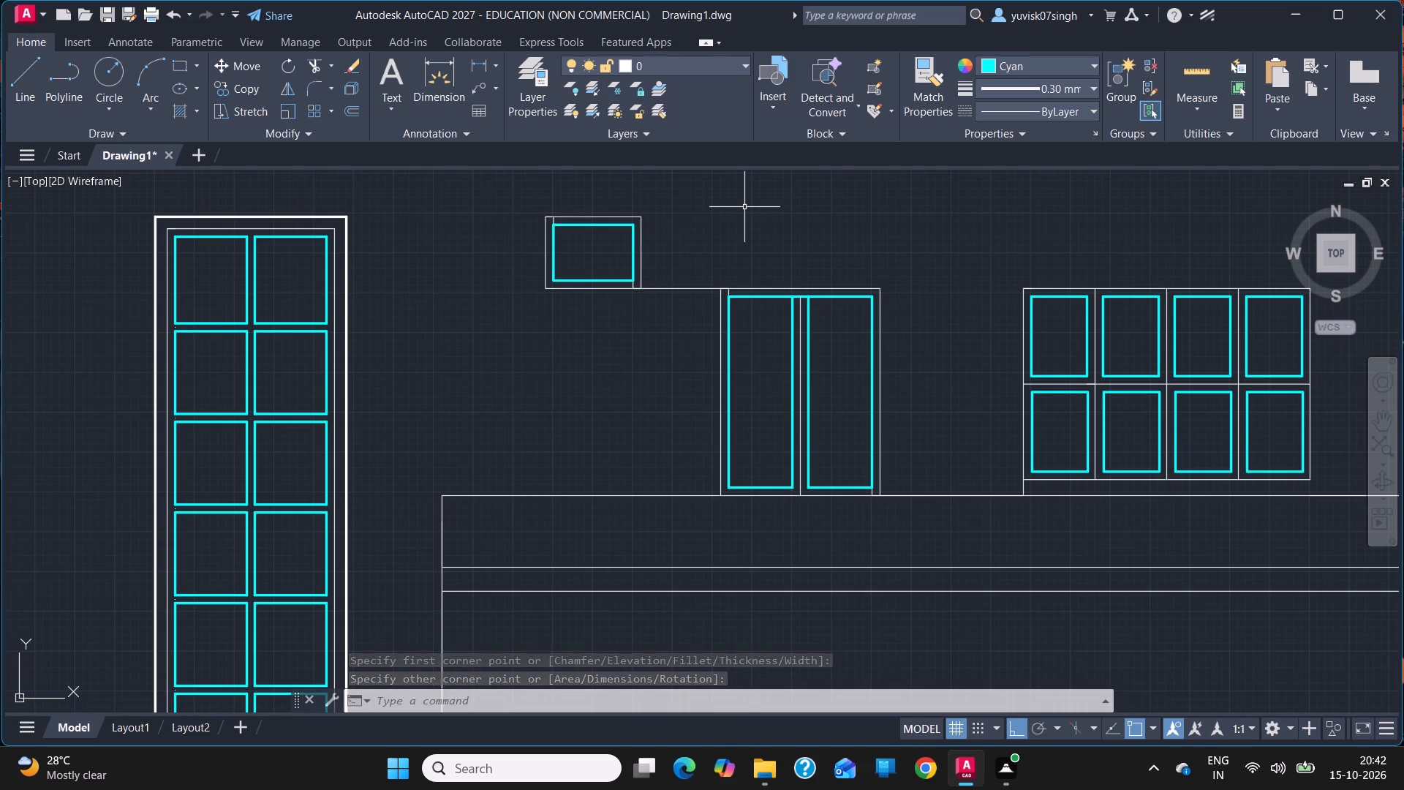
Trim away both corner guide stubs of the small window and the spacing line connecting it to the double door.
text(trim)
key(Return)
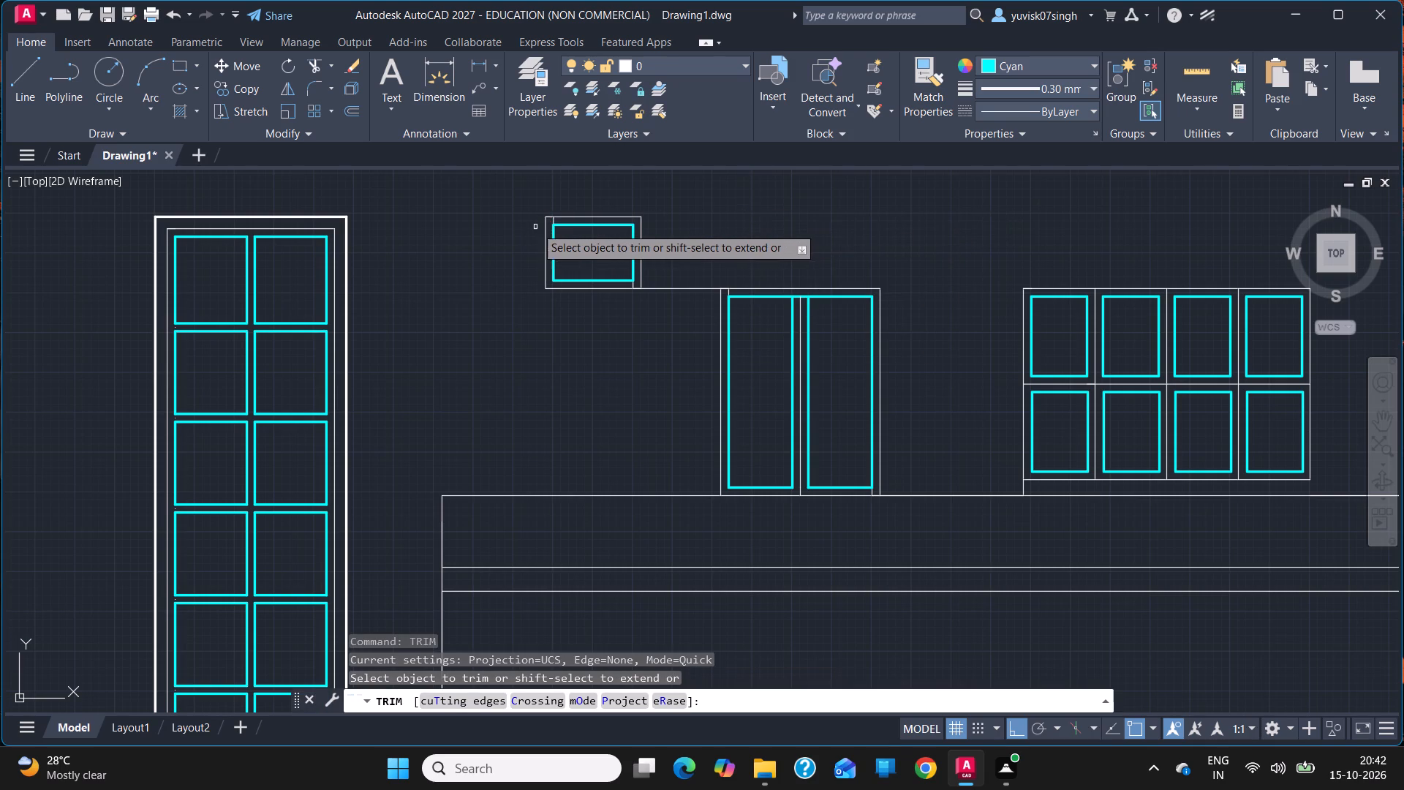
click(554, 221)
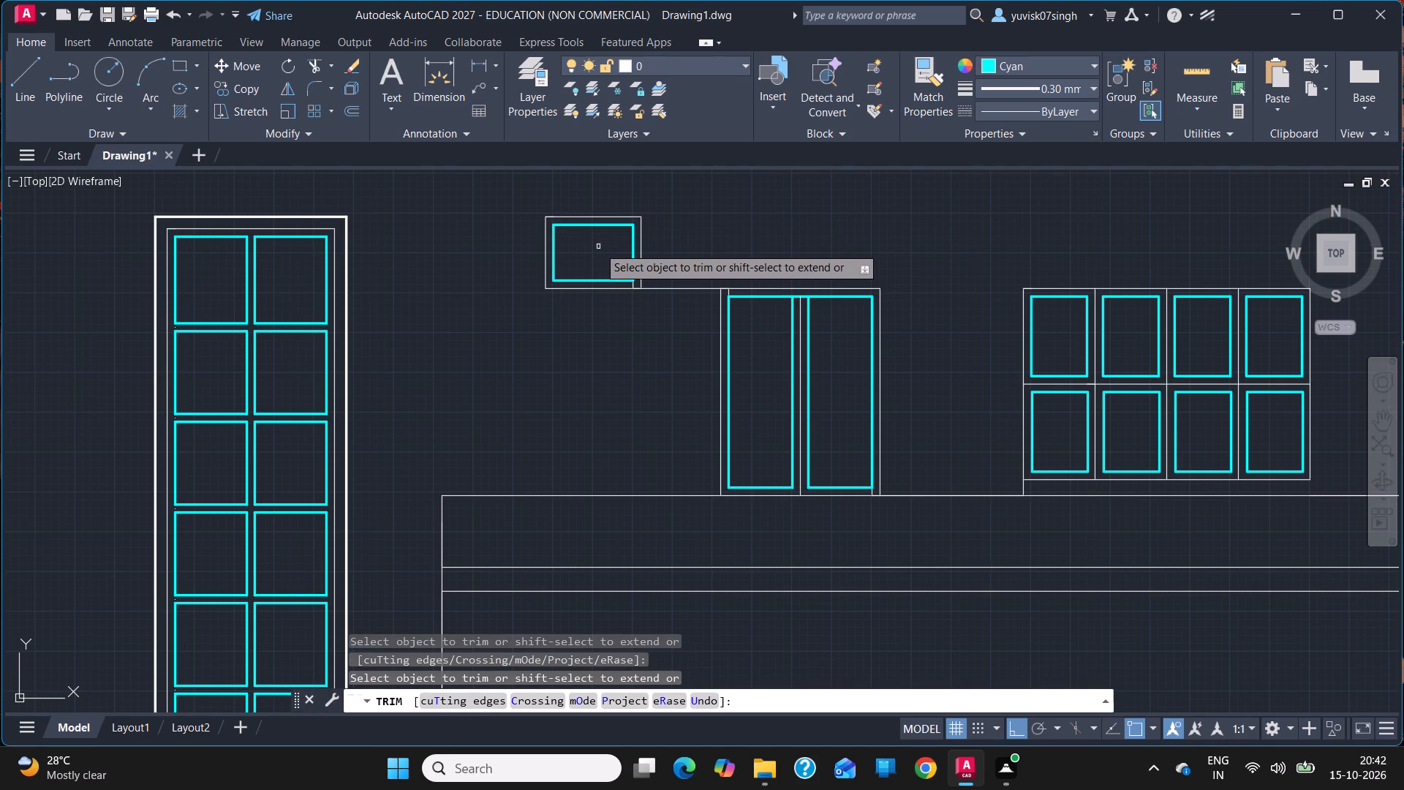
click(634, 285)
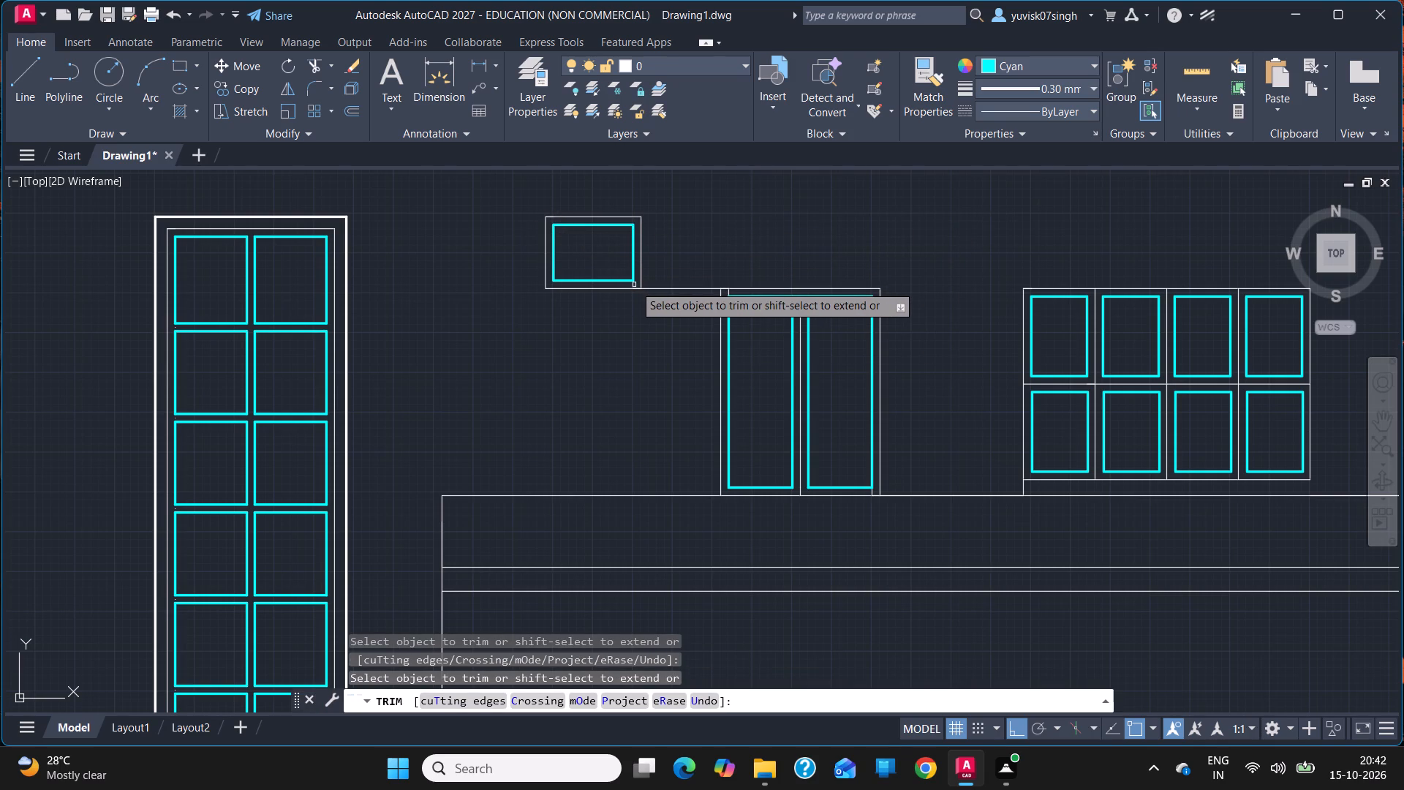
click(685, 286)
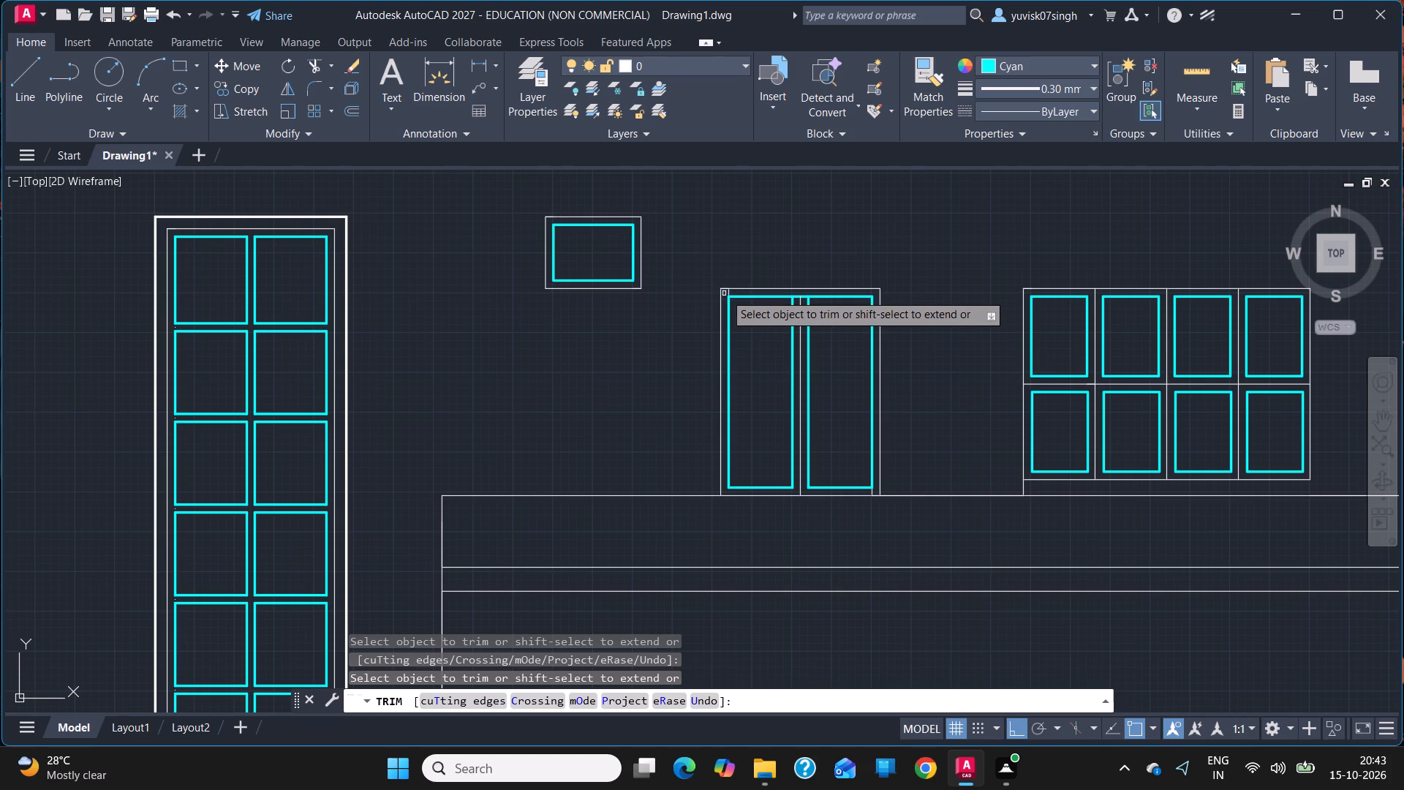
Trim the leftover guide stubs at the double door's top-left and bottom-right corners and below the large window's bottom-left corner.
click(729, 293)
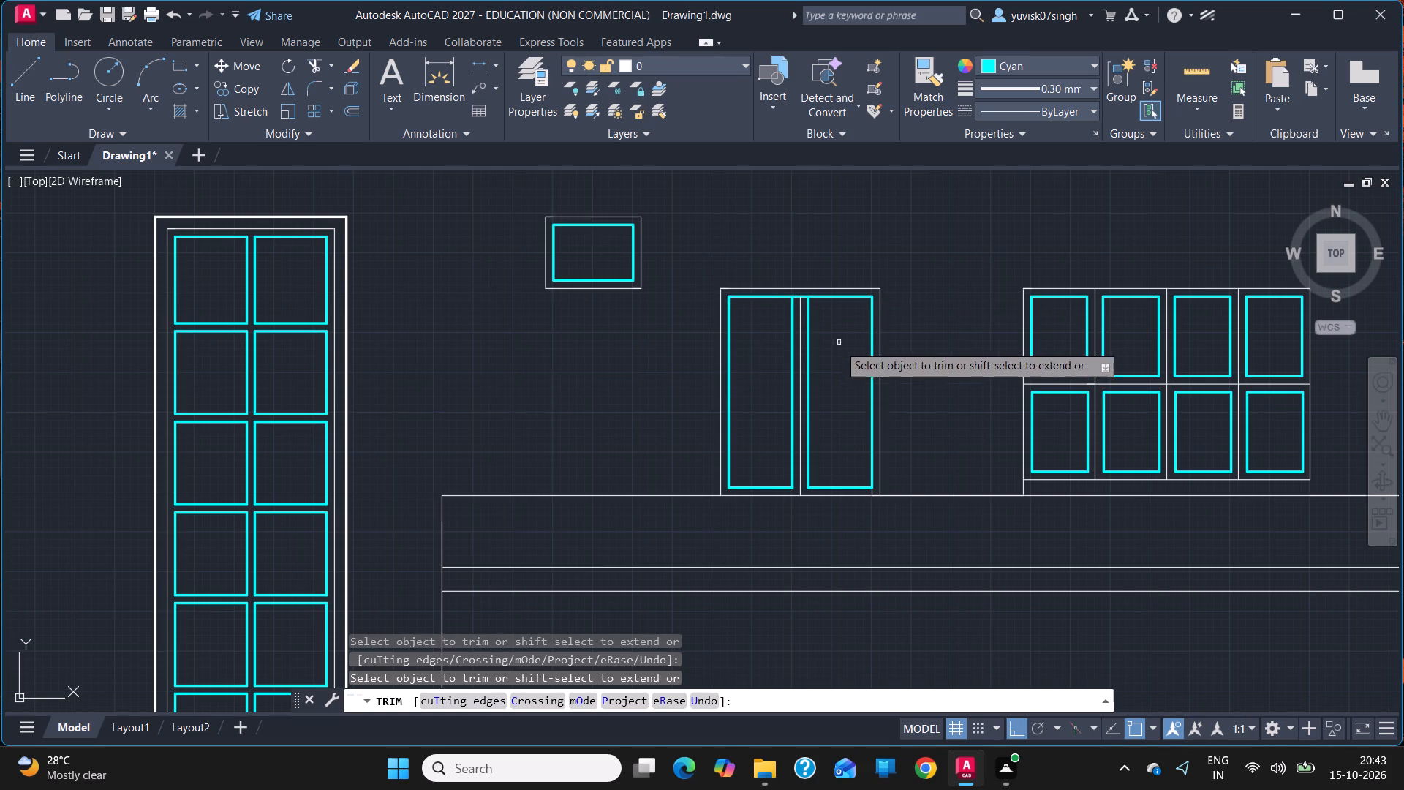
click(870, 492)
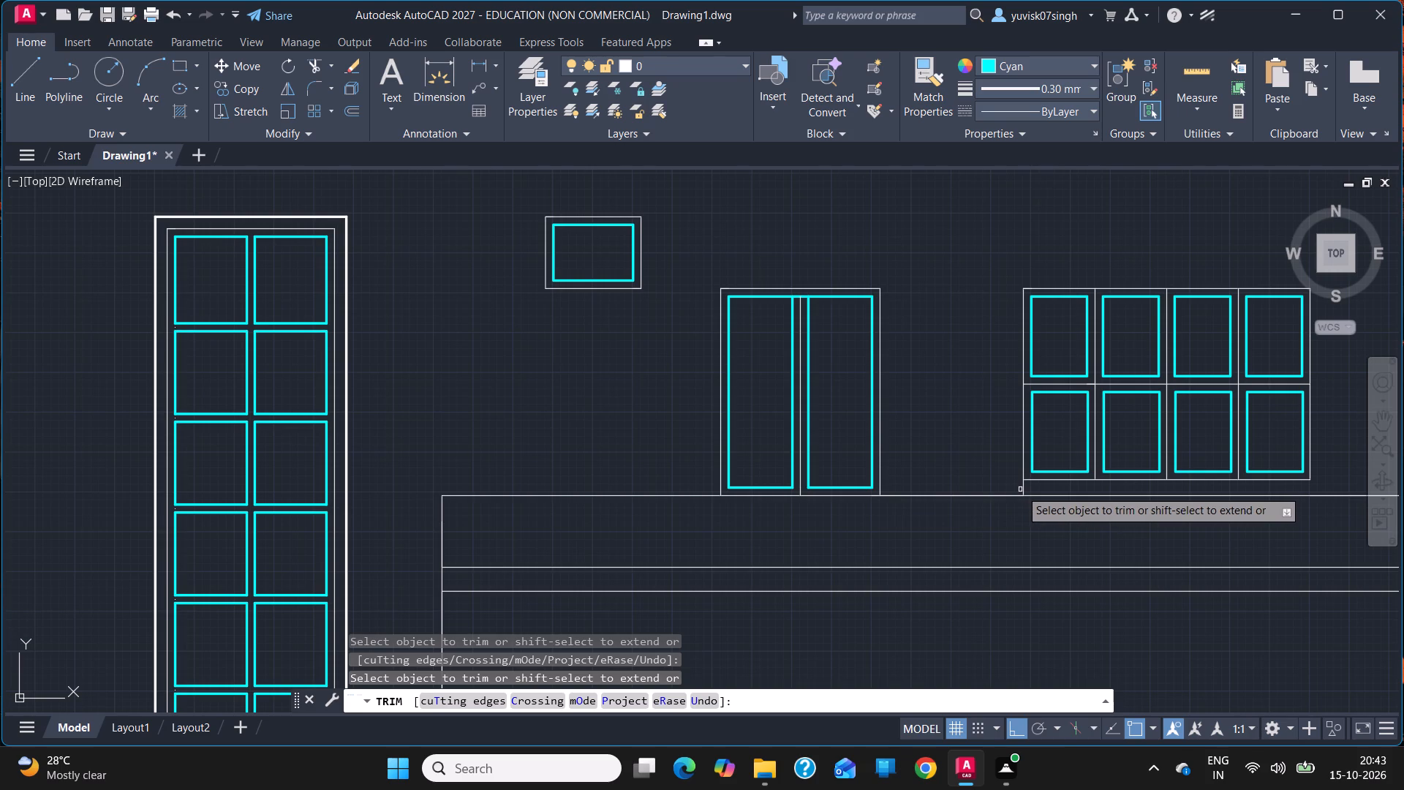
click(1024, 489)
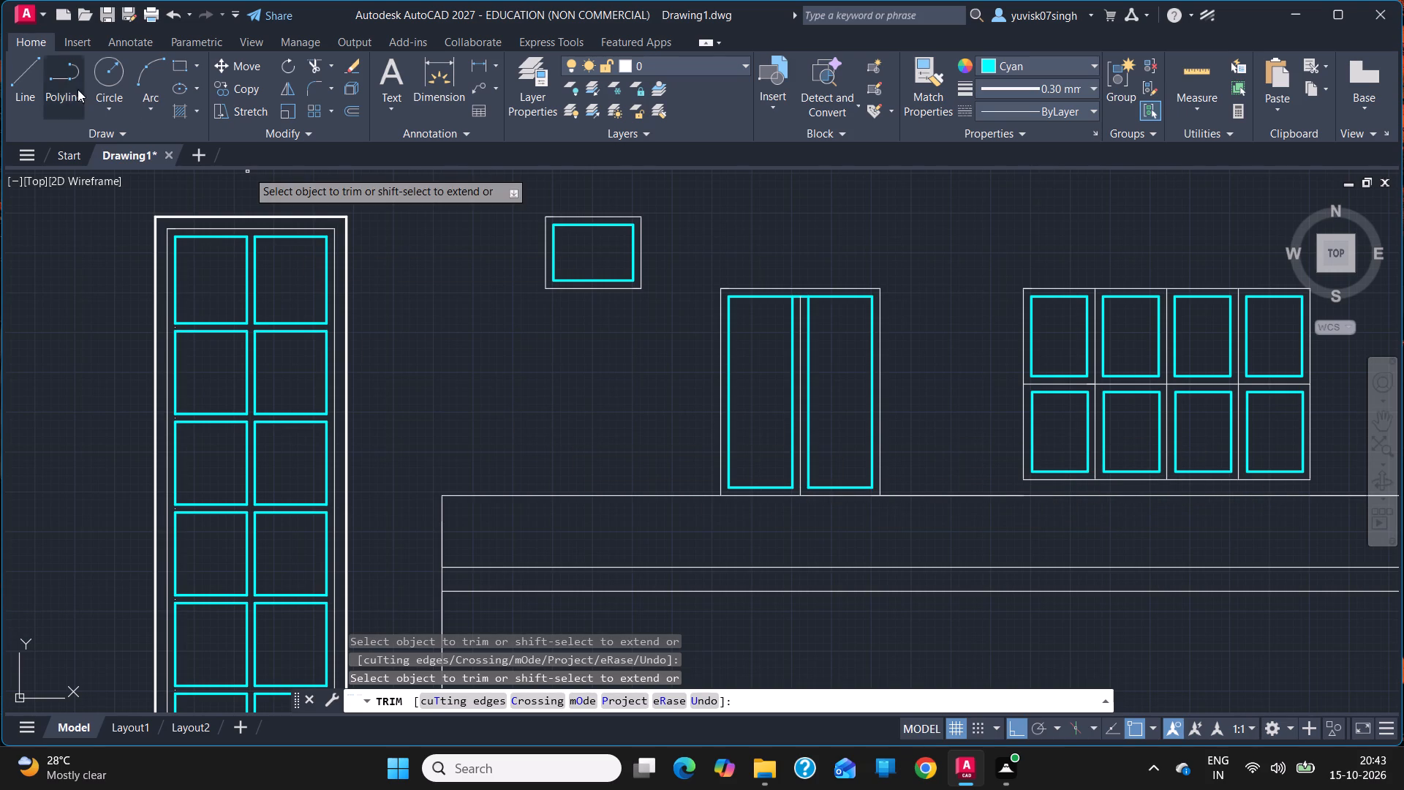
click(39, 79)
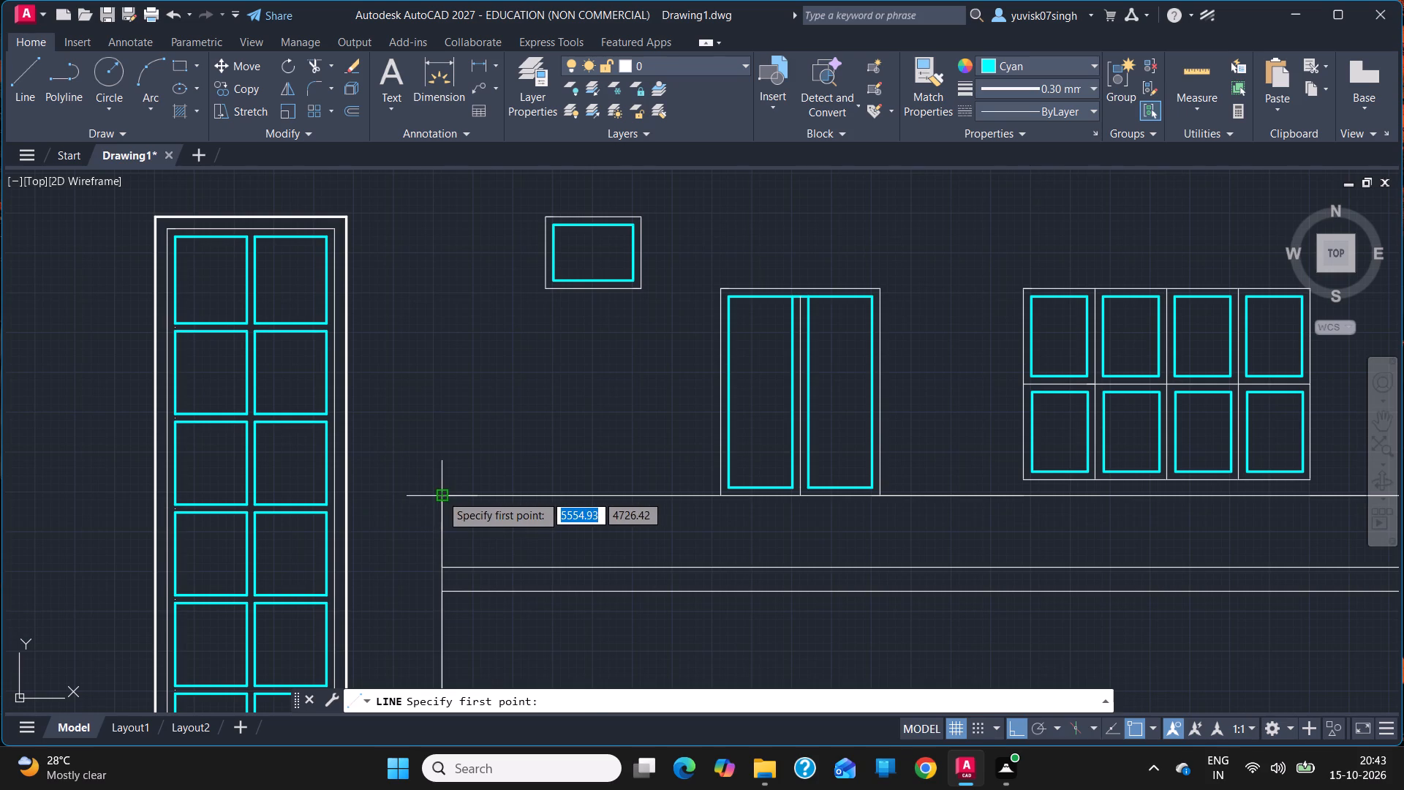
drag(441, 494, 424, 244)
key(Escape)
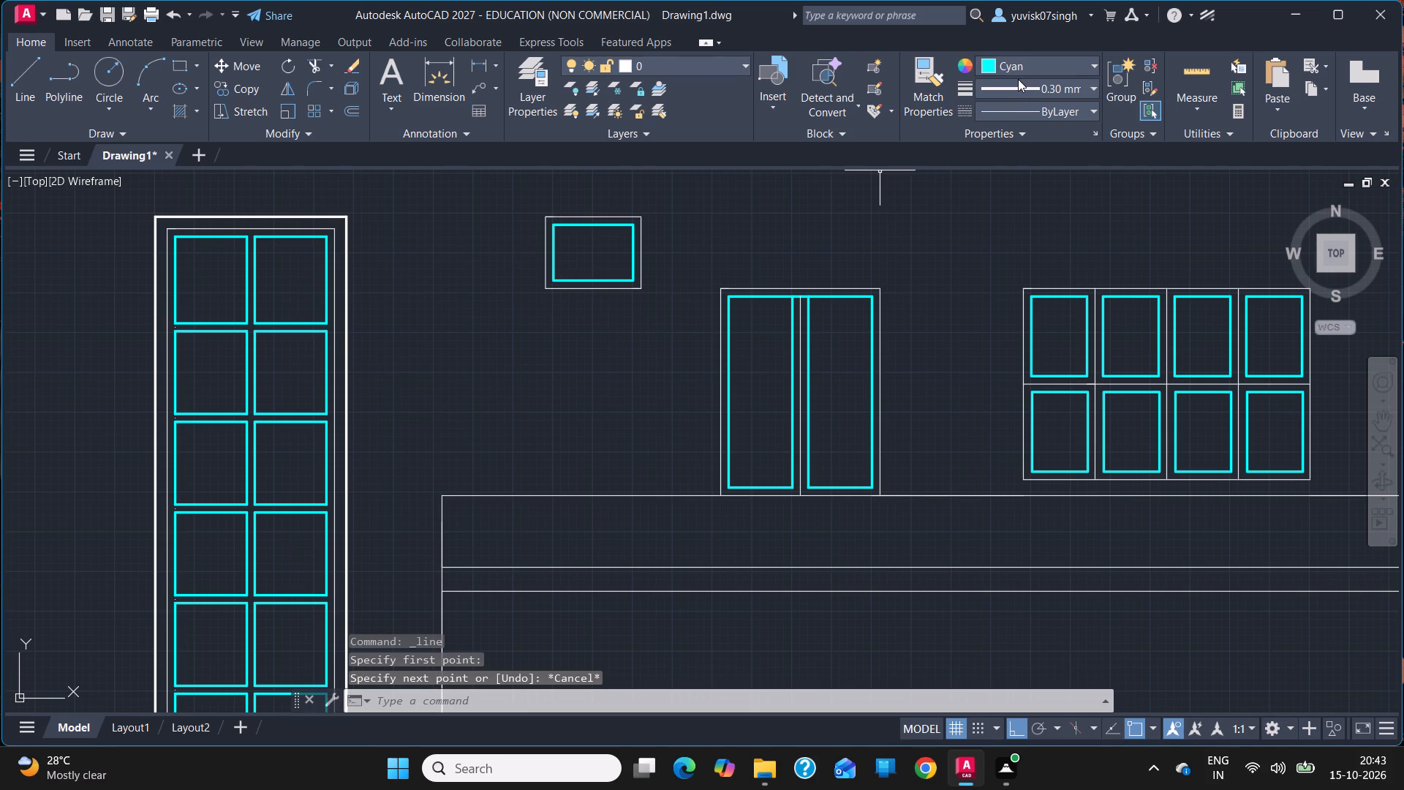
Reset the current drawing colour and lineweight to ByLayer.
click(1006, 53)
click(1007, 56)
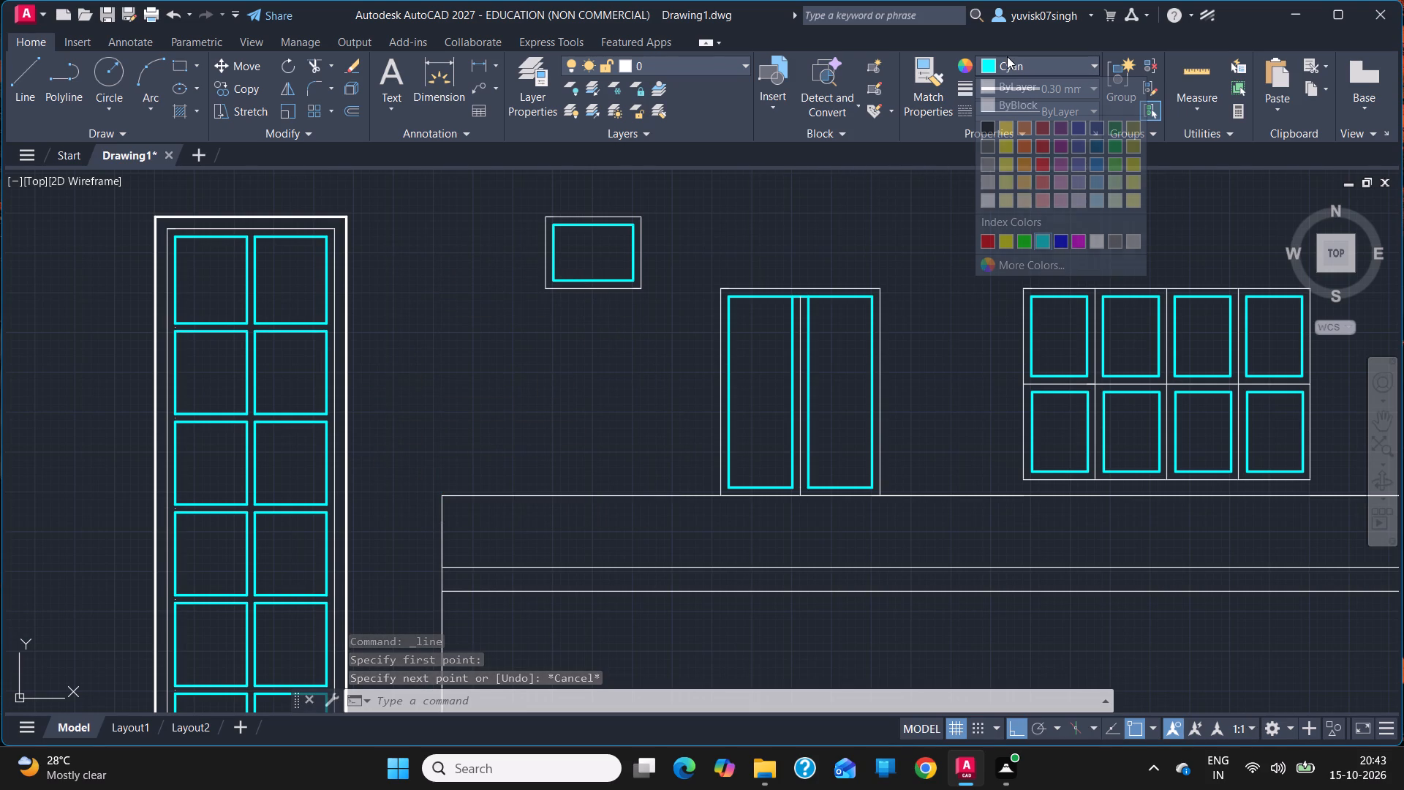
double_click(992, 80)
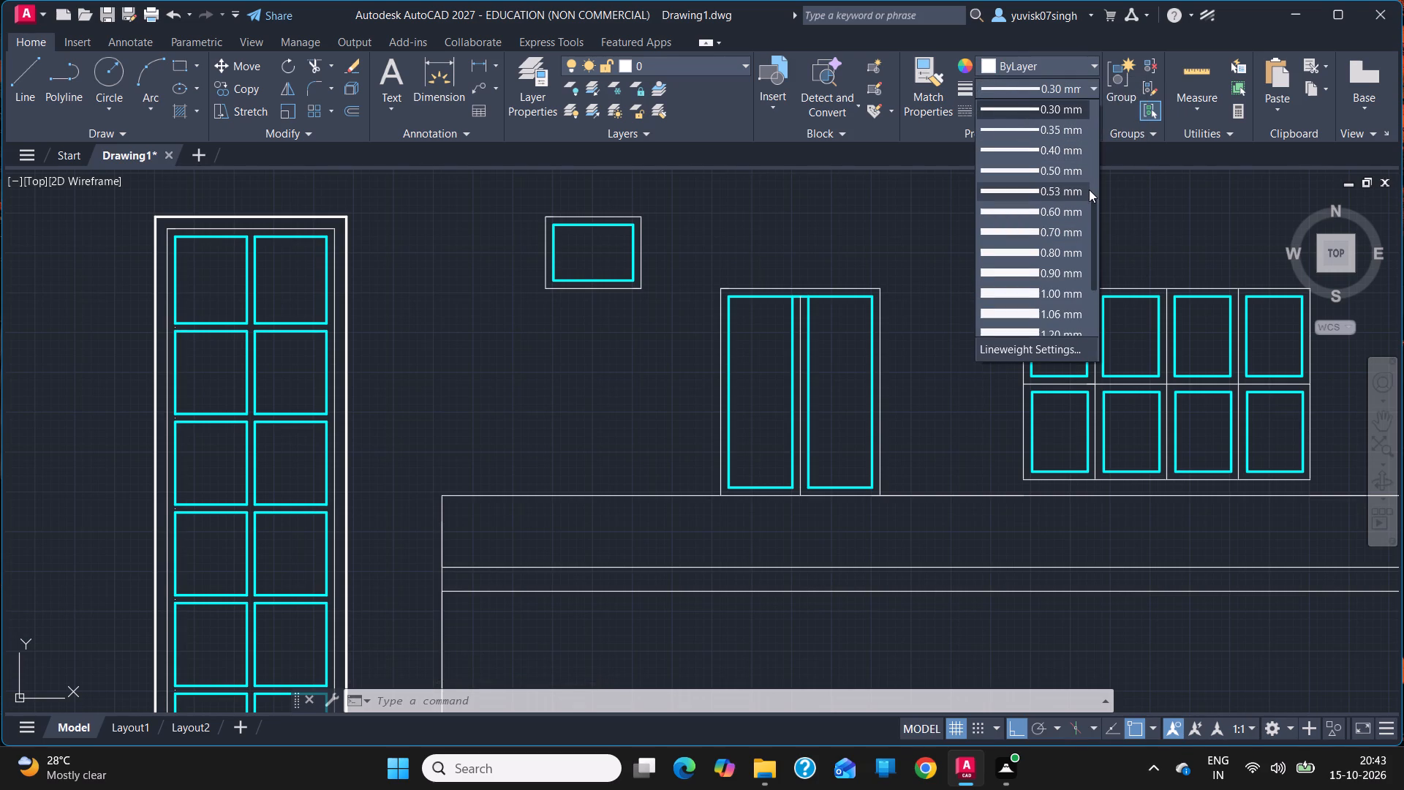
drag(1093, 206, 1062, 73)
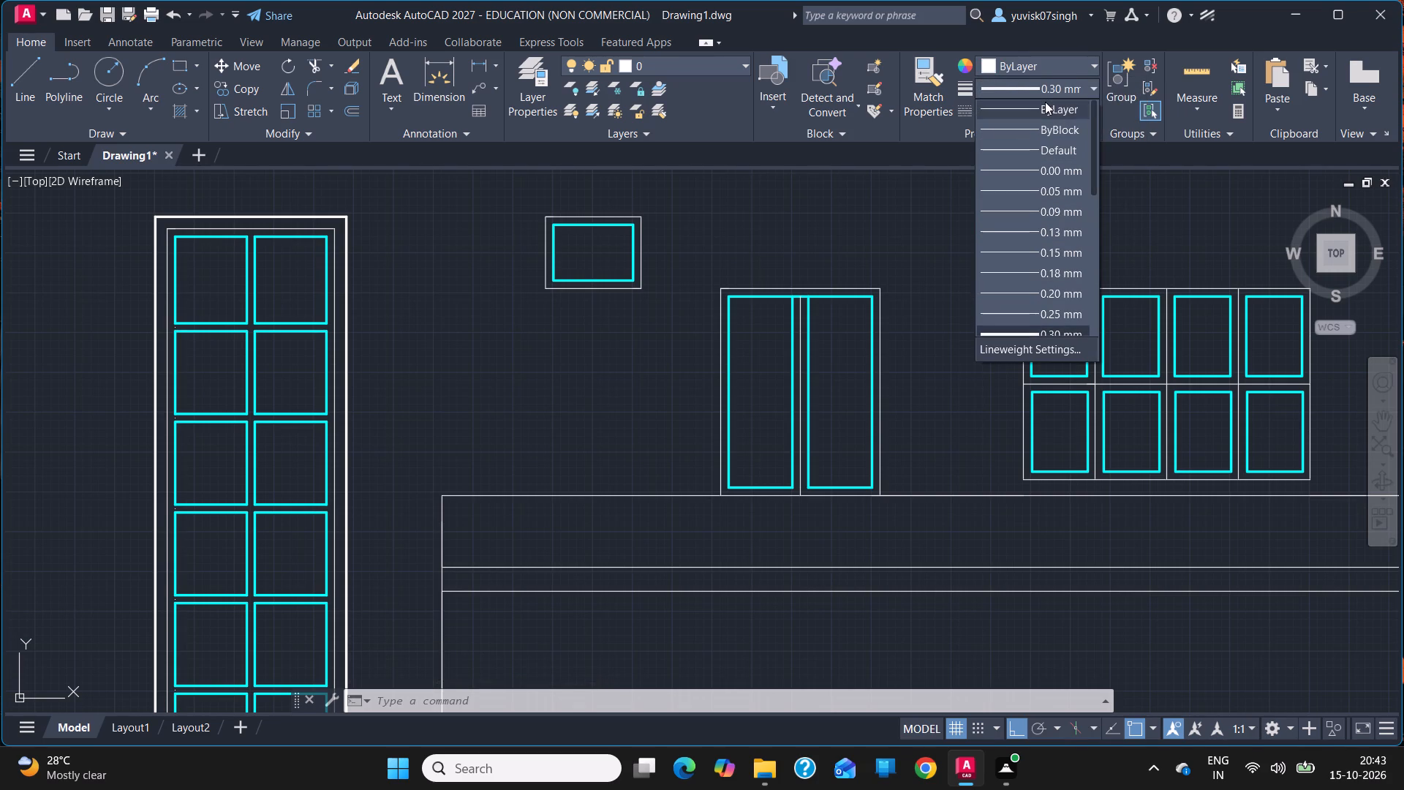
click(1045, 102)
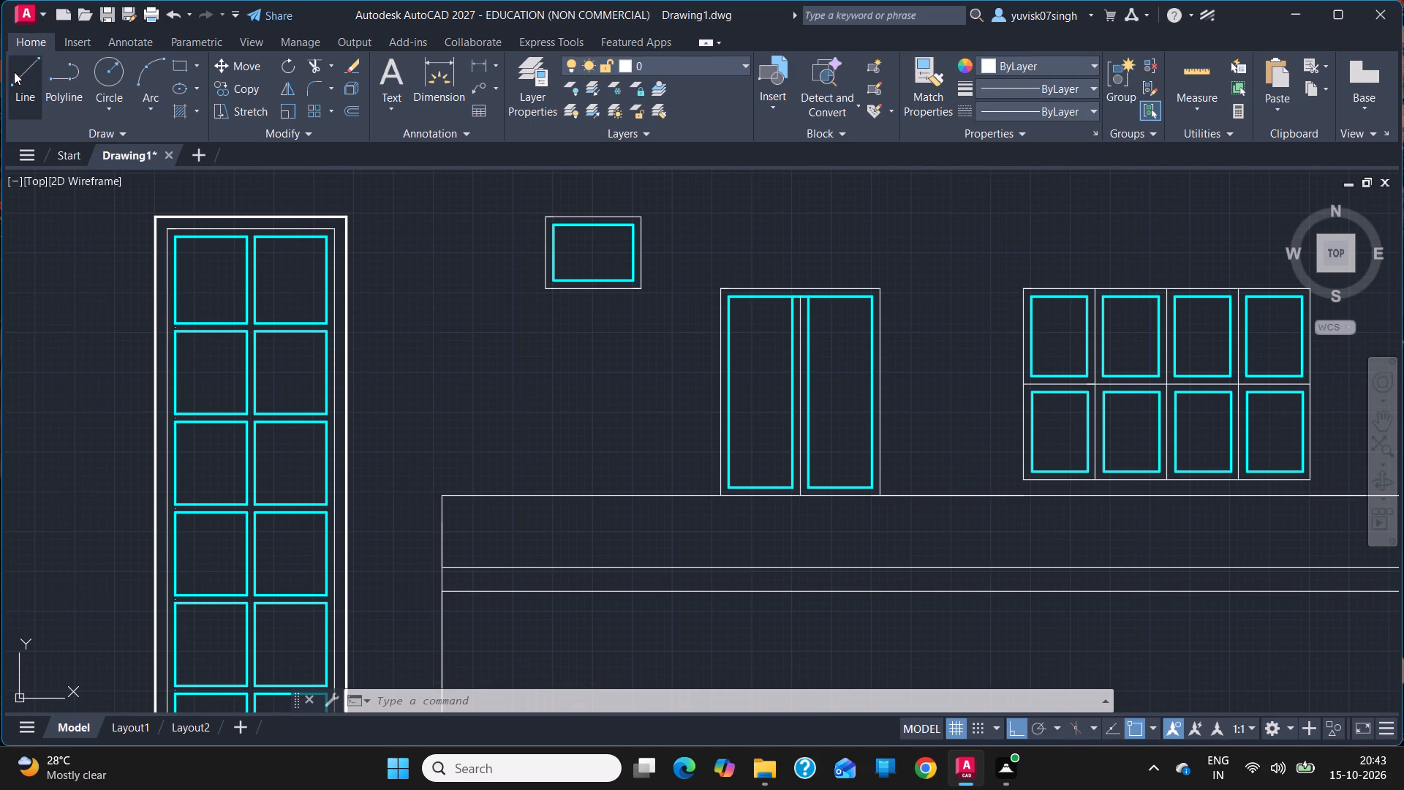
Draw the upper storey's left wall line 3000 upward from the left end of the line beneath the double door.
click(14, 72)
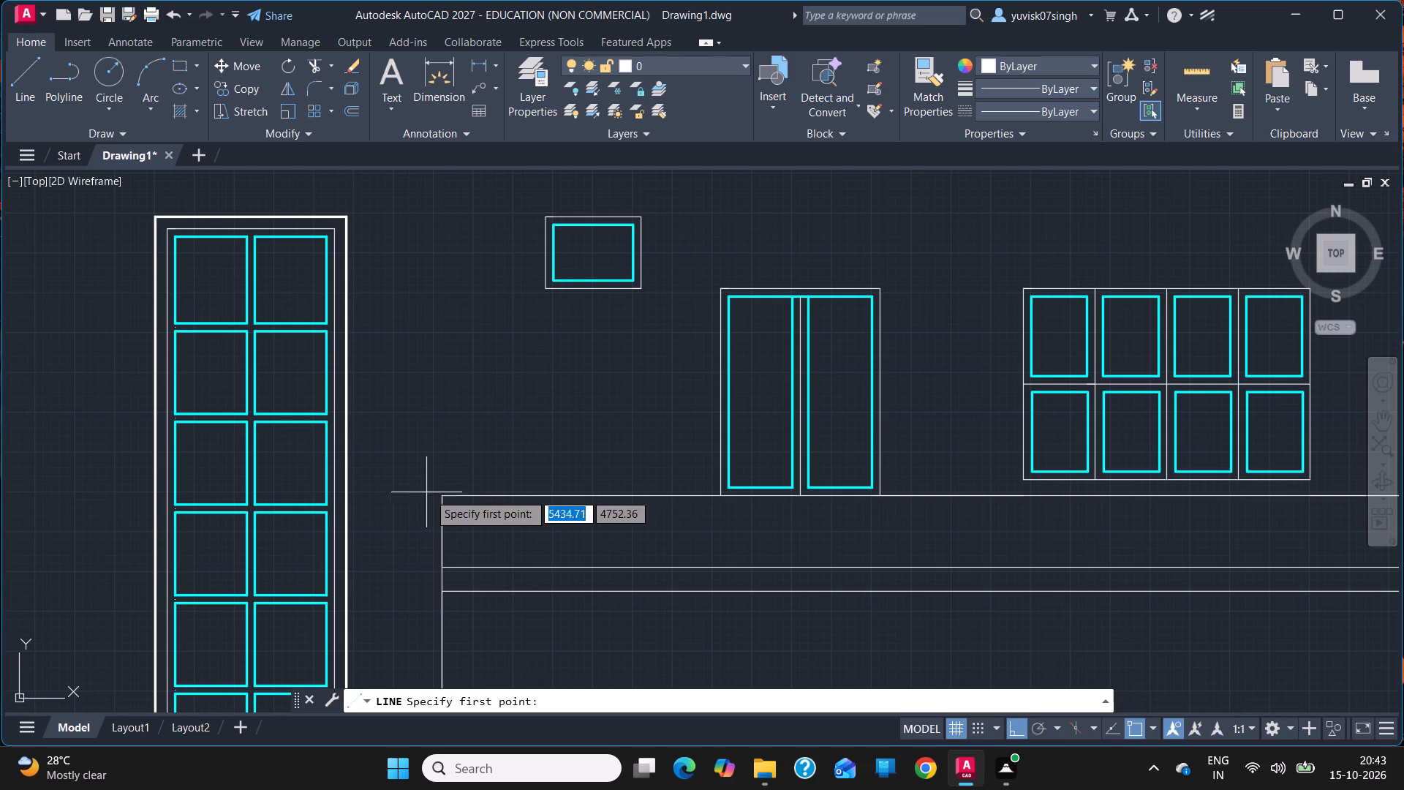
drag(444, 494, 439, 316)
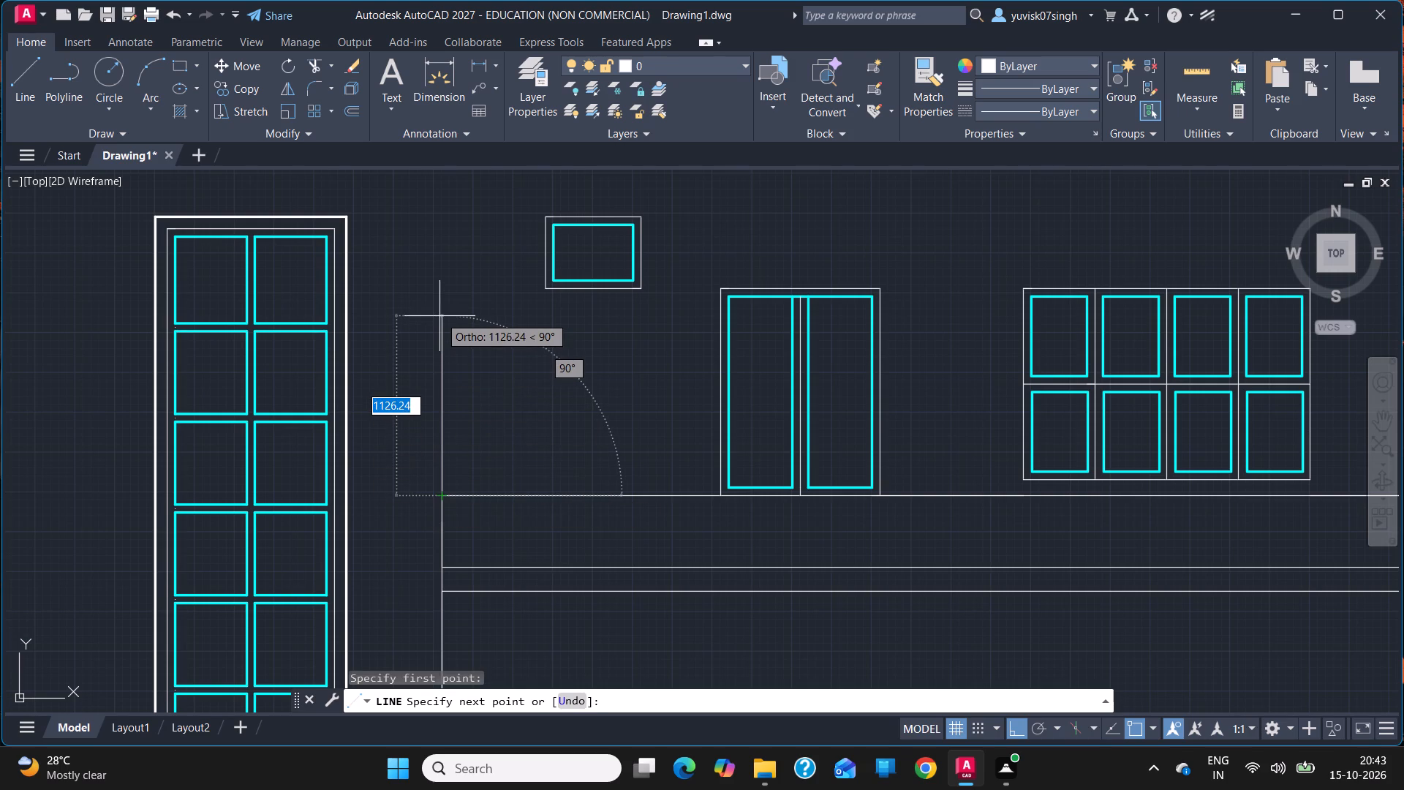
text(3000)
key(Return)
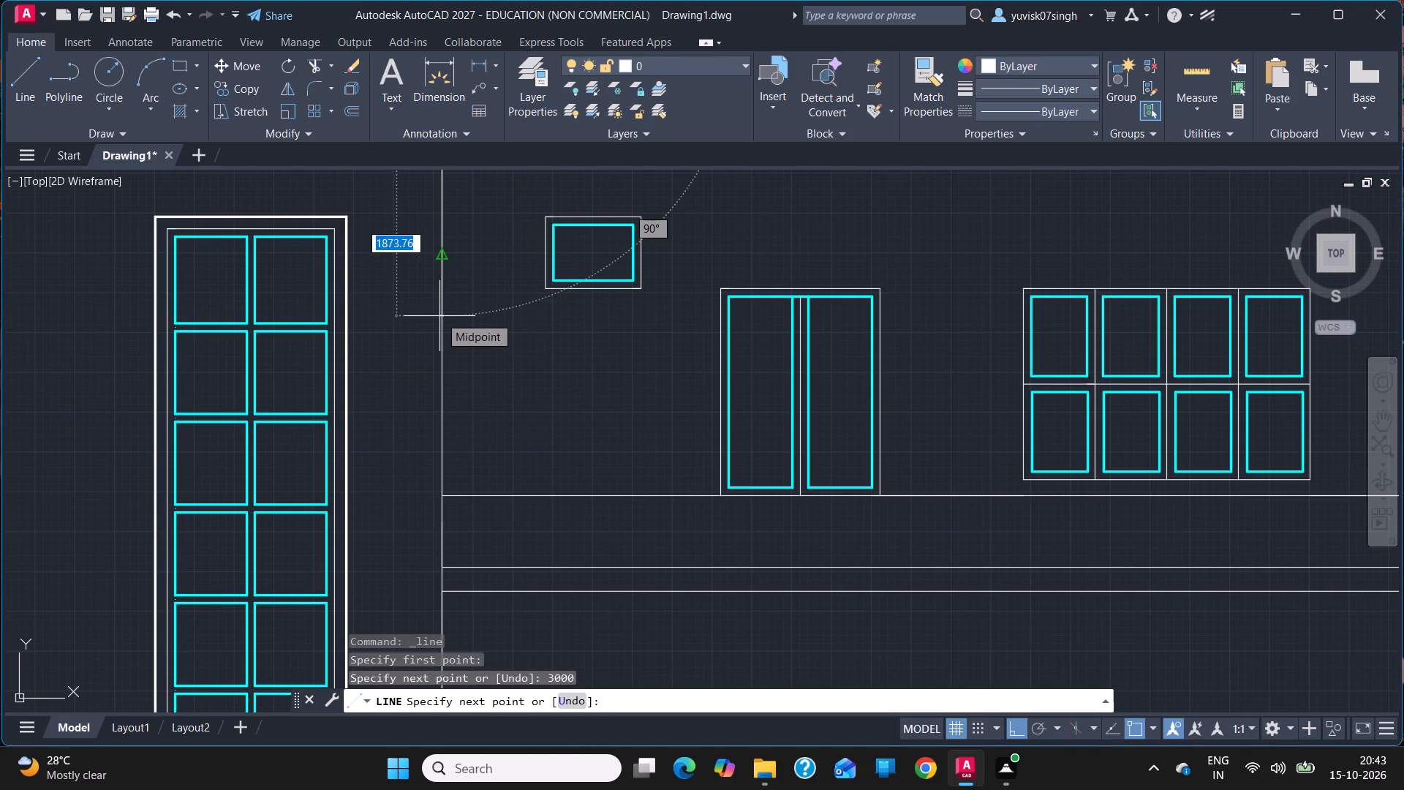
key(Escape)
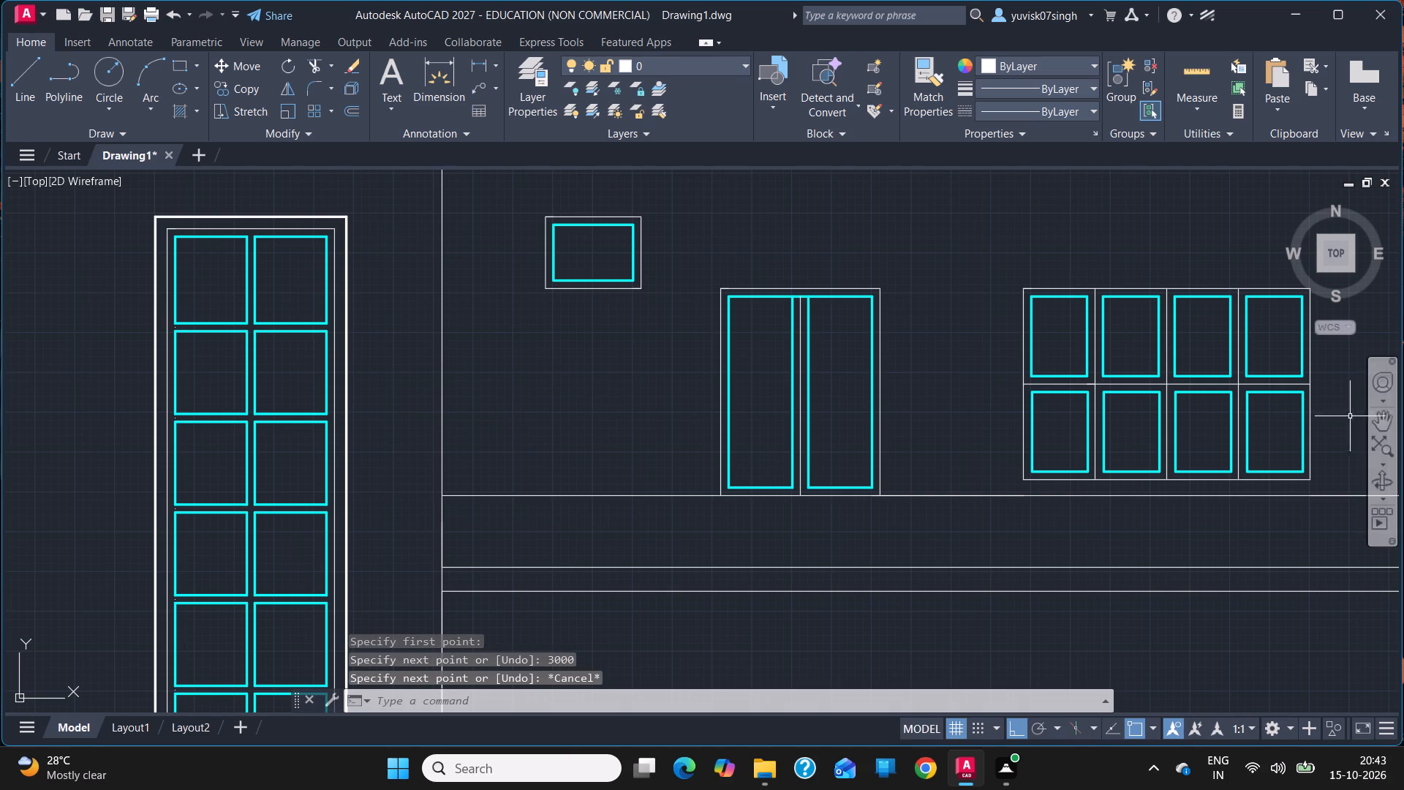
Draw the upper storey's right wall line 3000 upward and close the top with a horizontal line to the left wall.
click(1379, 417)
drag(973, 396, 929, 663)
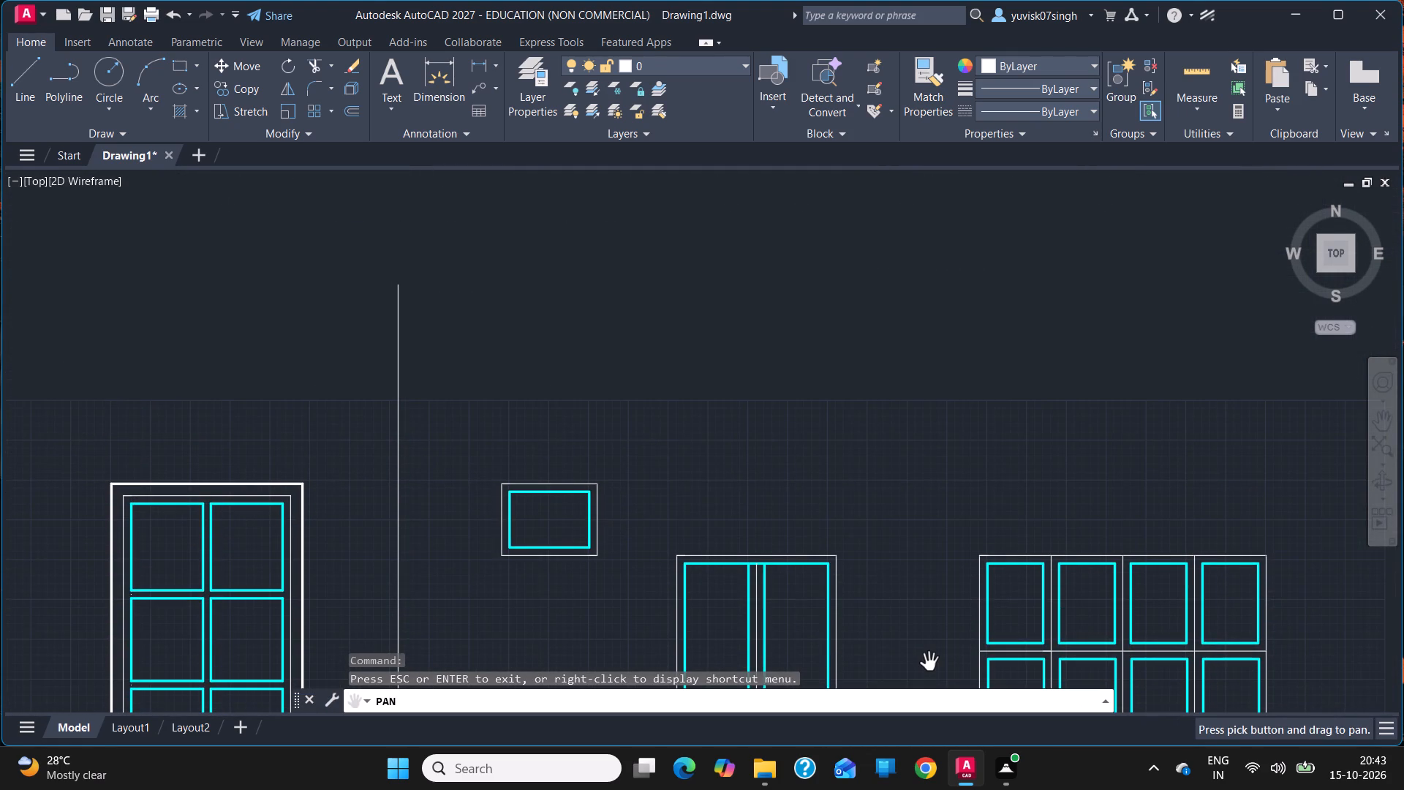
ctrl+scroll(929, 663, down, 2)
drag(975, 511, 823, 384)
key(Escape)
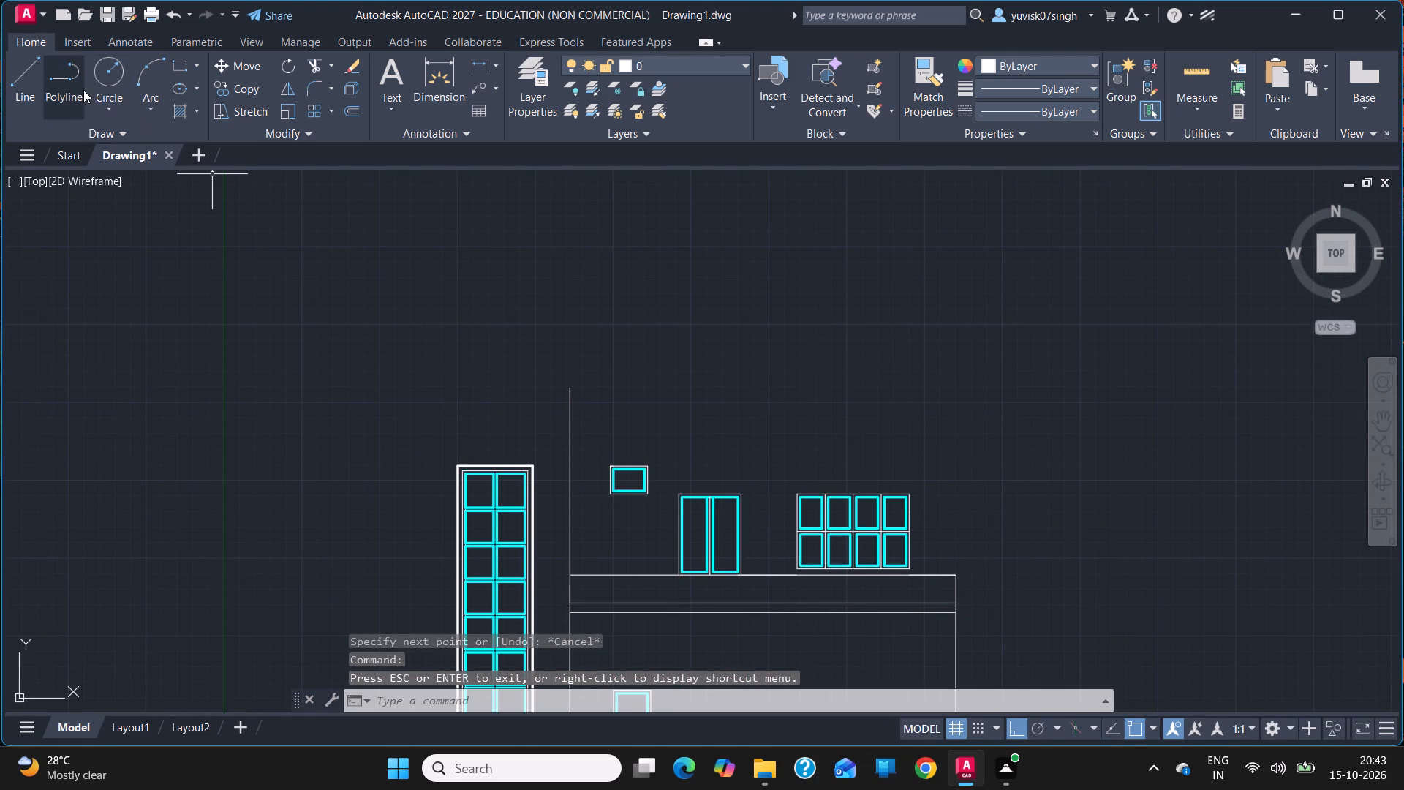
click(16, 84)
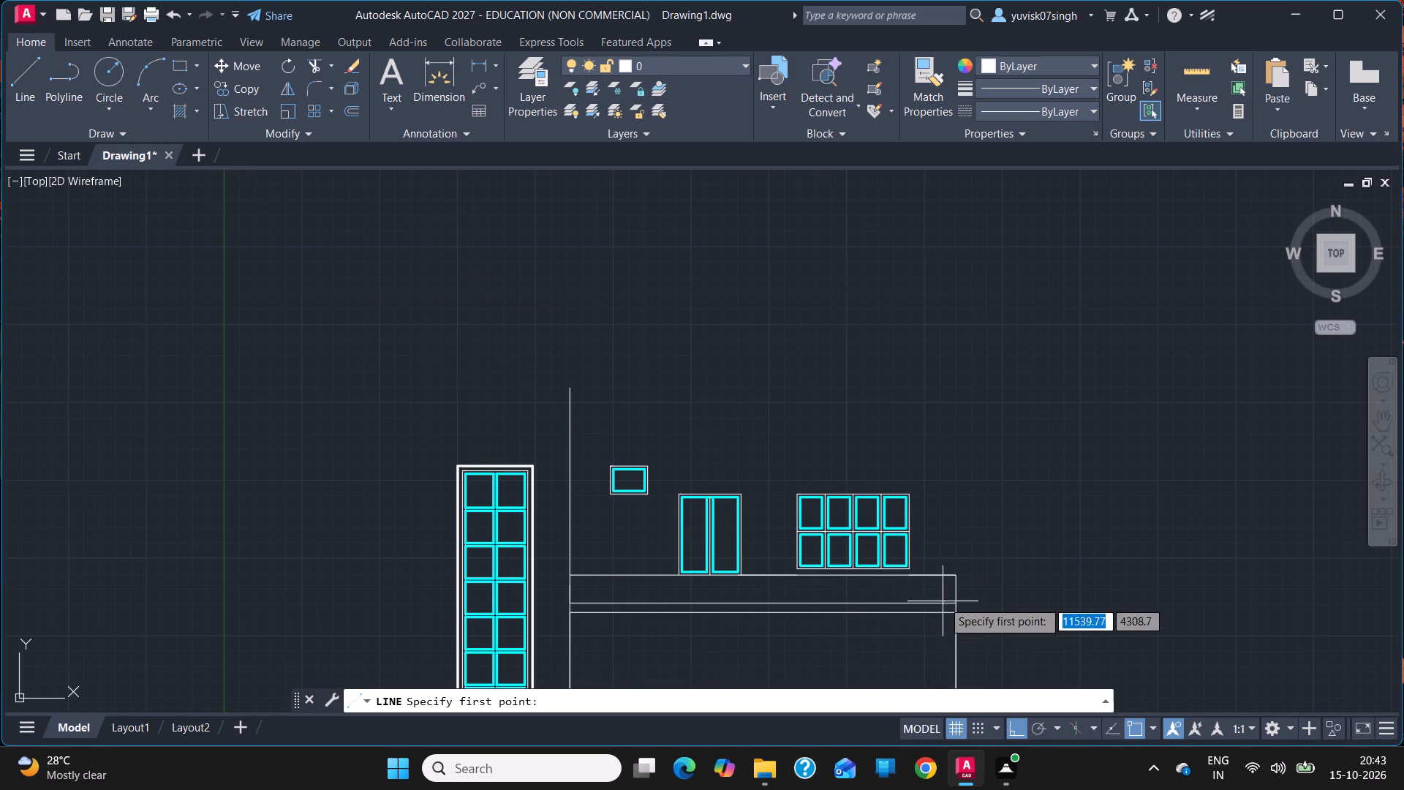
click(956, 575)
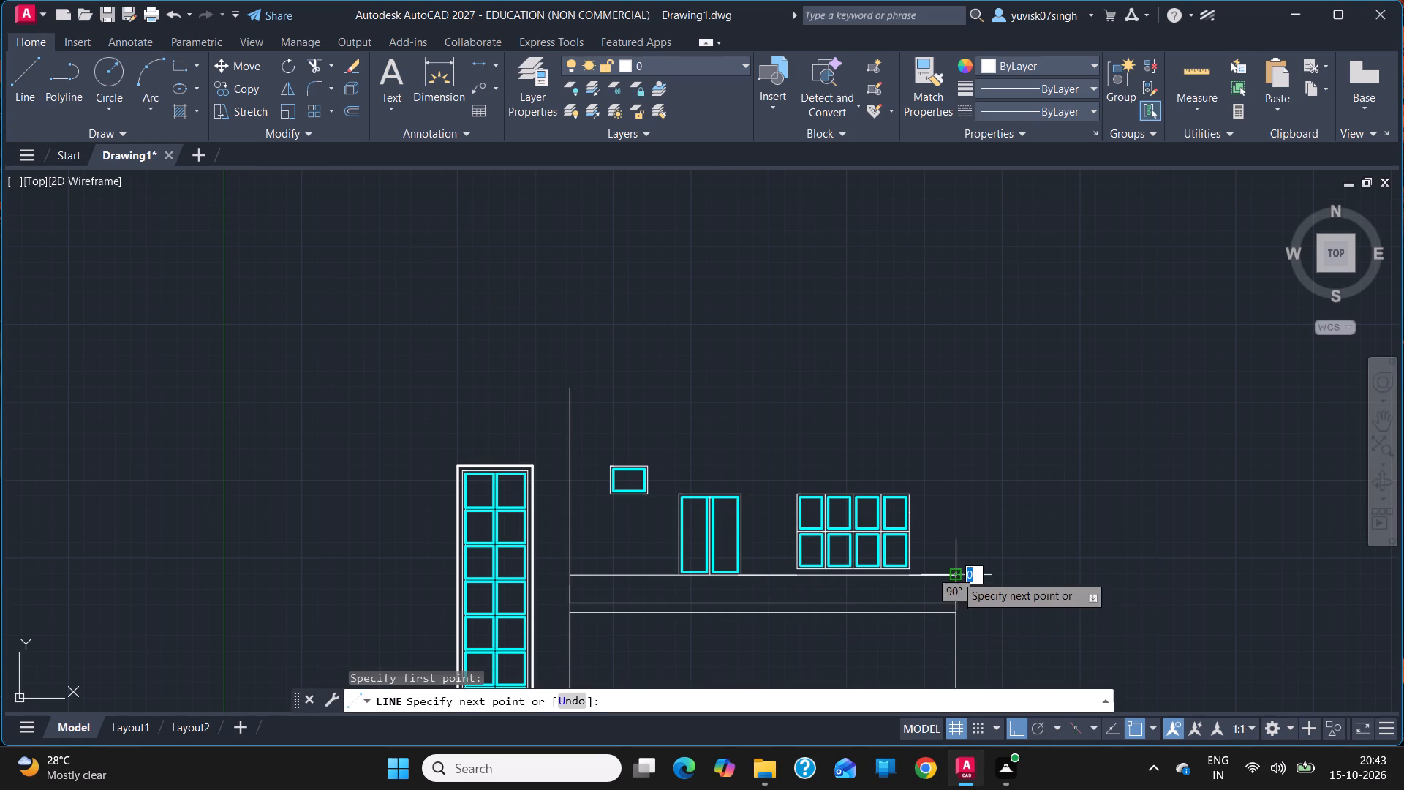
text(3000)
key(Return)
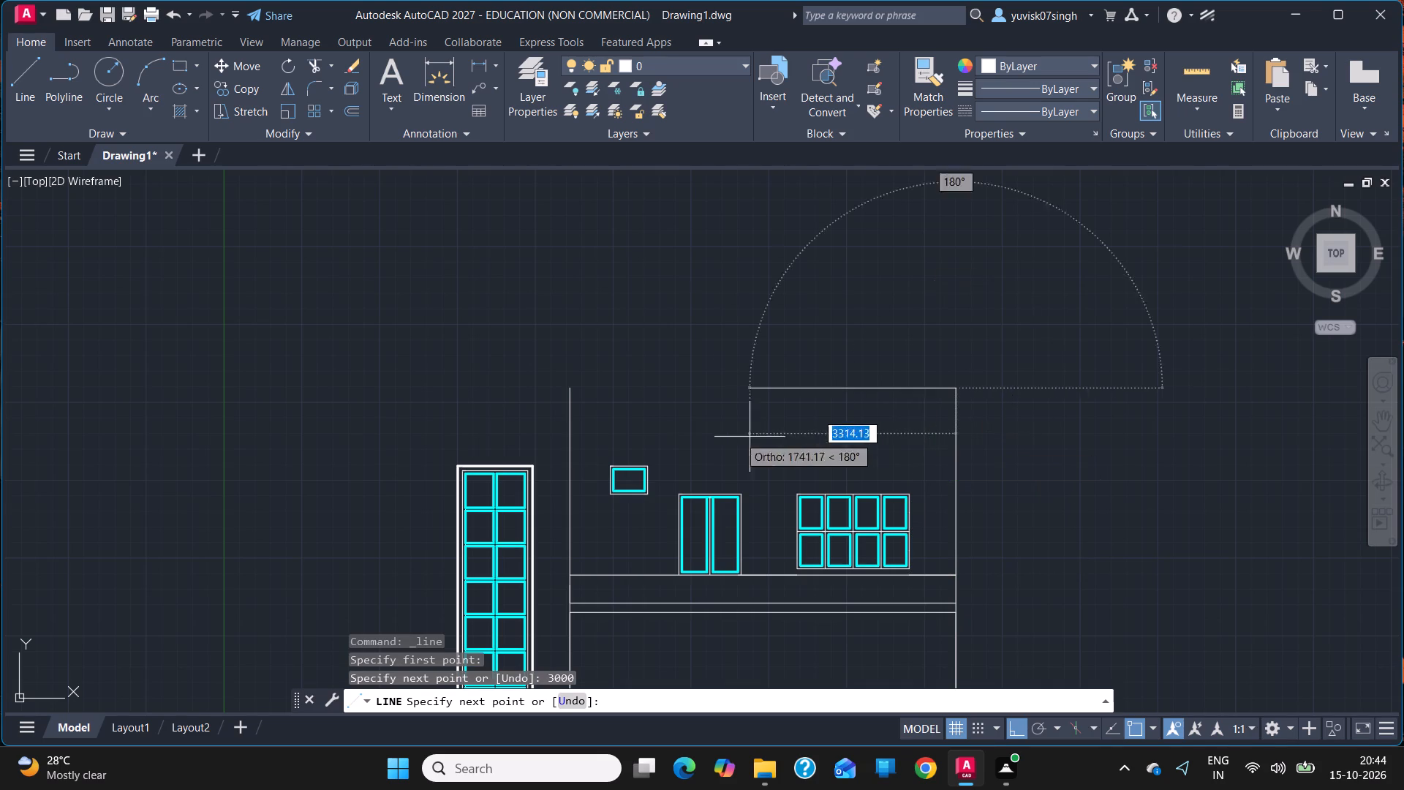
click(568, 388)
key(Escape)
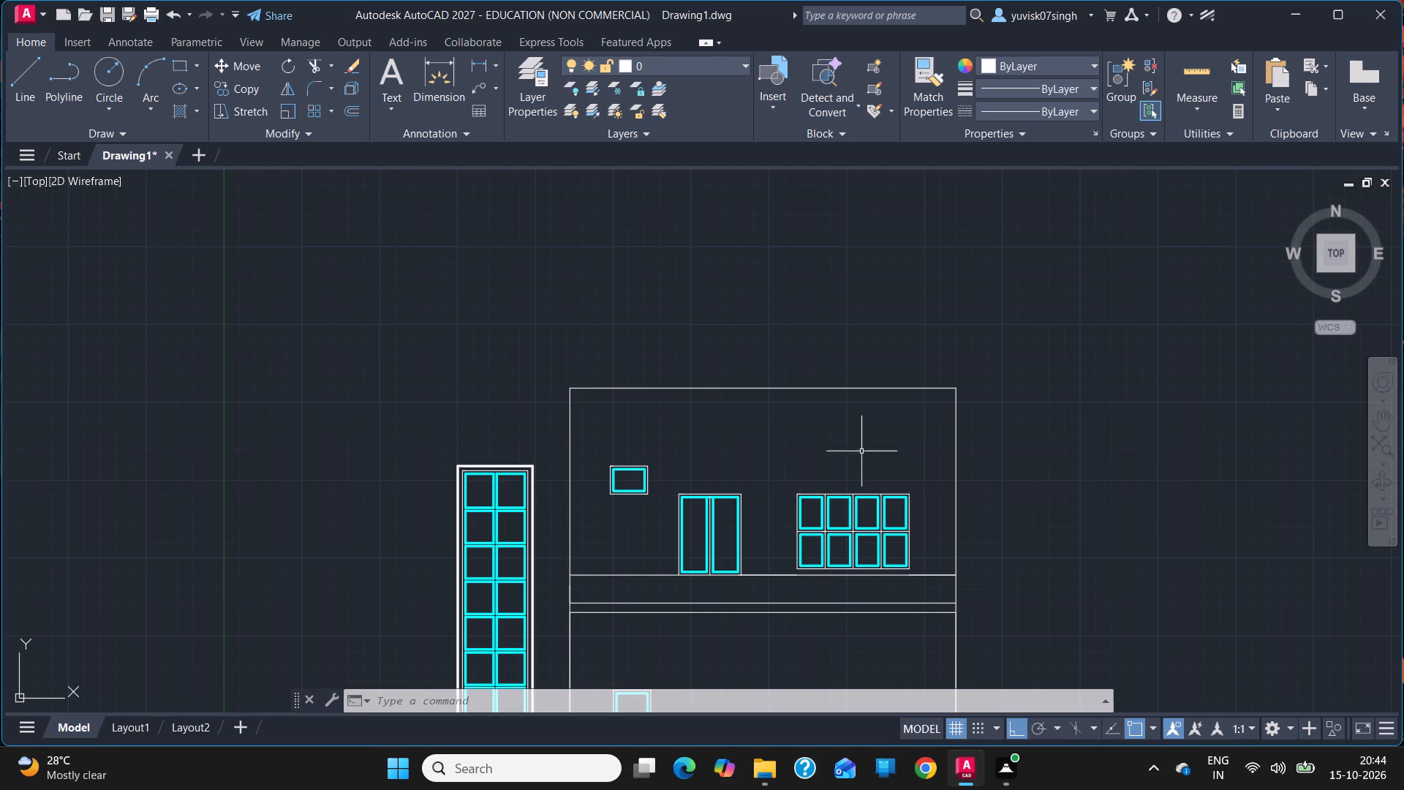
Draw a 150-high slab band across the full width above the upper storey's top line, closed at the right wall.
click(1375, 424)
drag(1283, 477, 1234, 503)
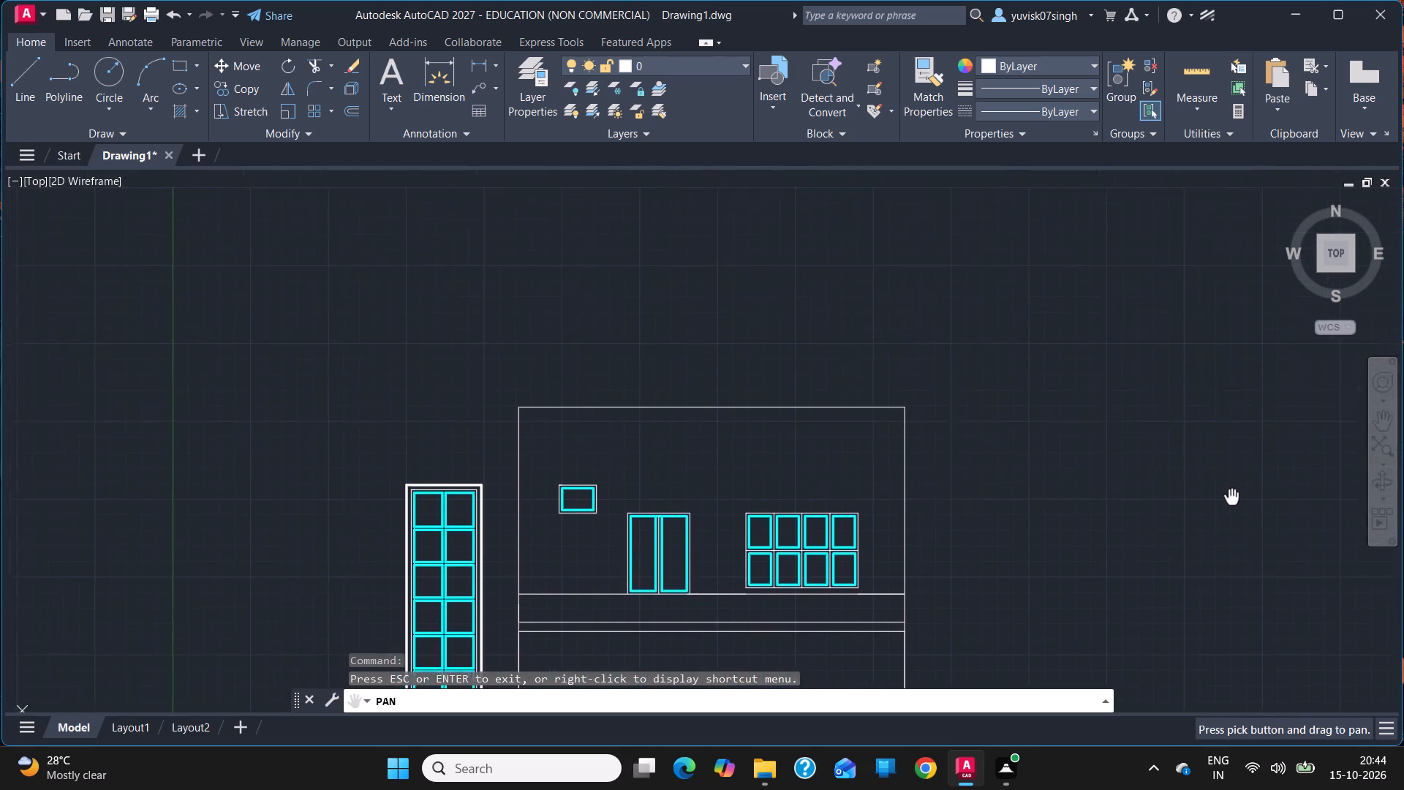
drag(1234, 503, 1242, 542)
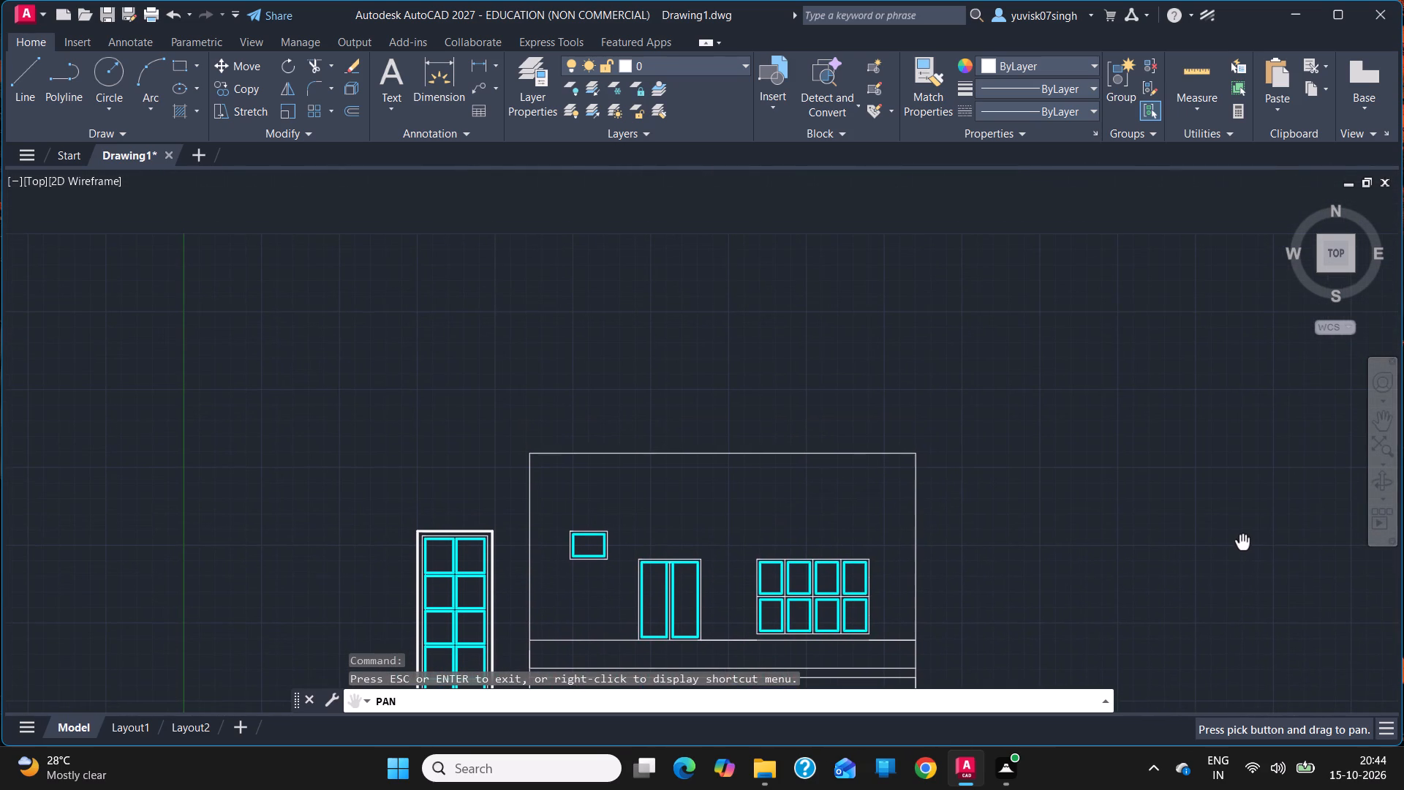
drag(1242, 542, 1215, 600)
key(Escape)
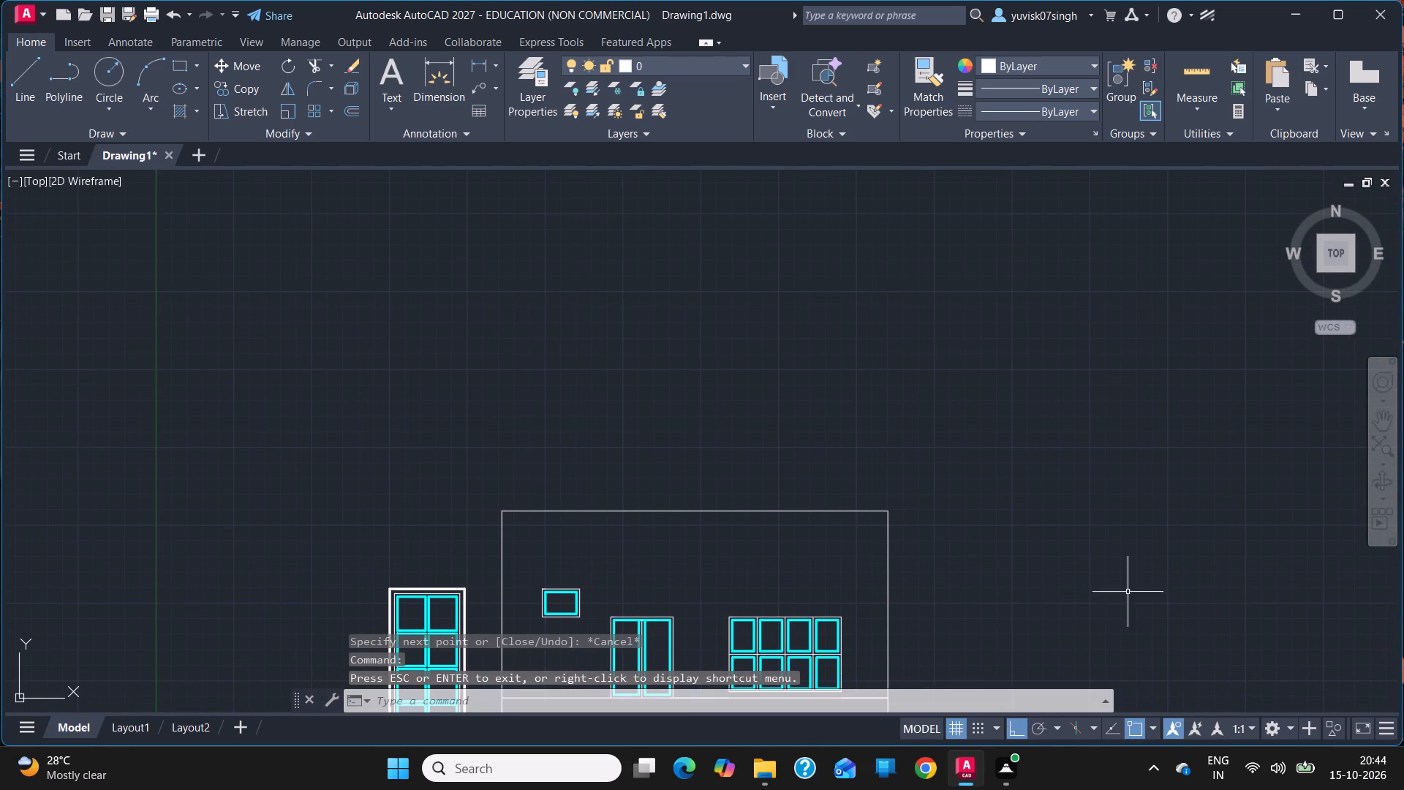
click(28, 108)
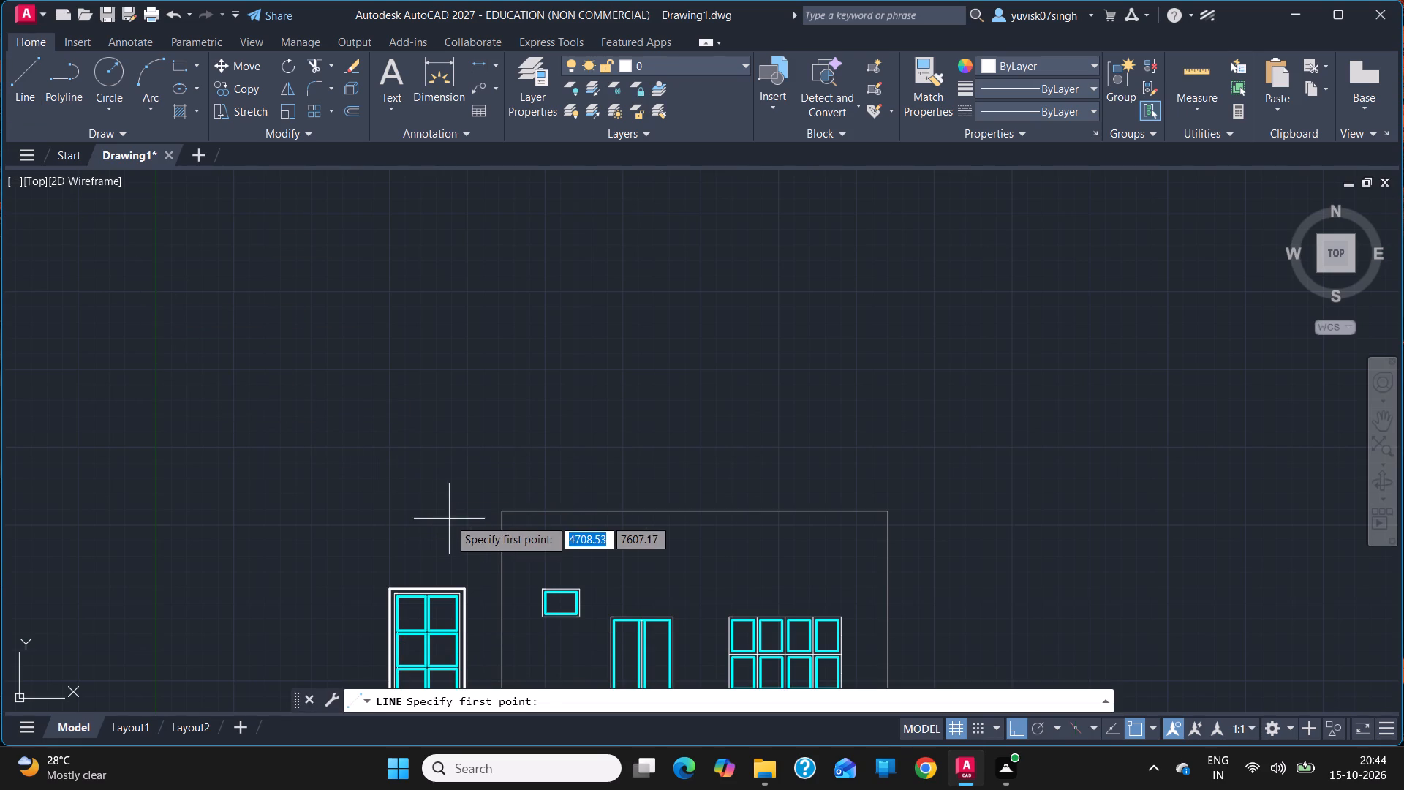
drag(499, 510, 500, 480)
text(150)
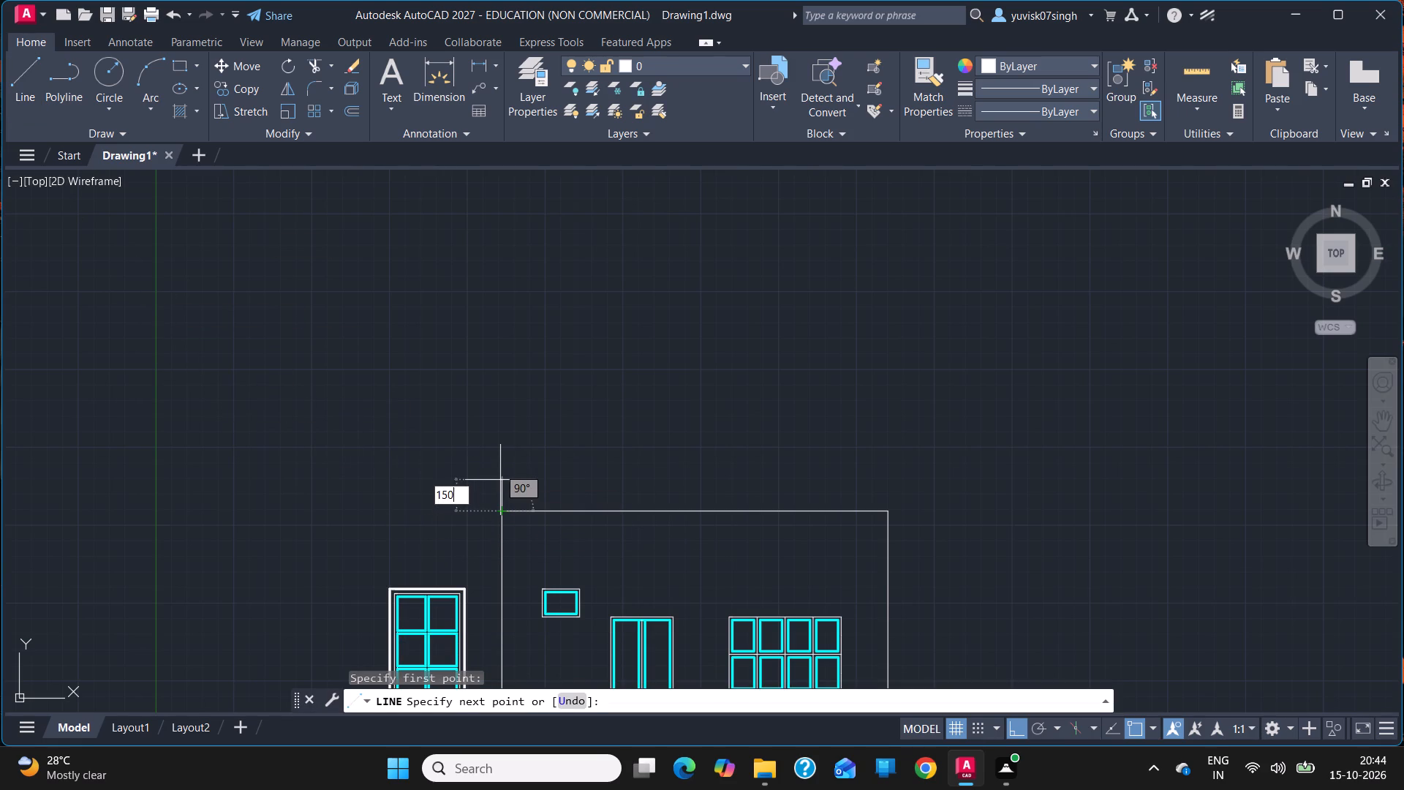
key(Return)
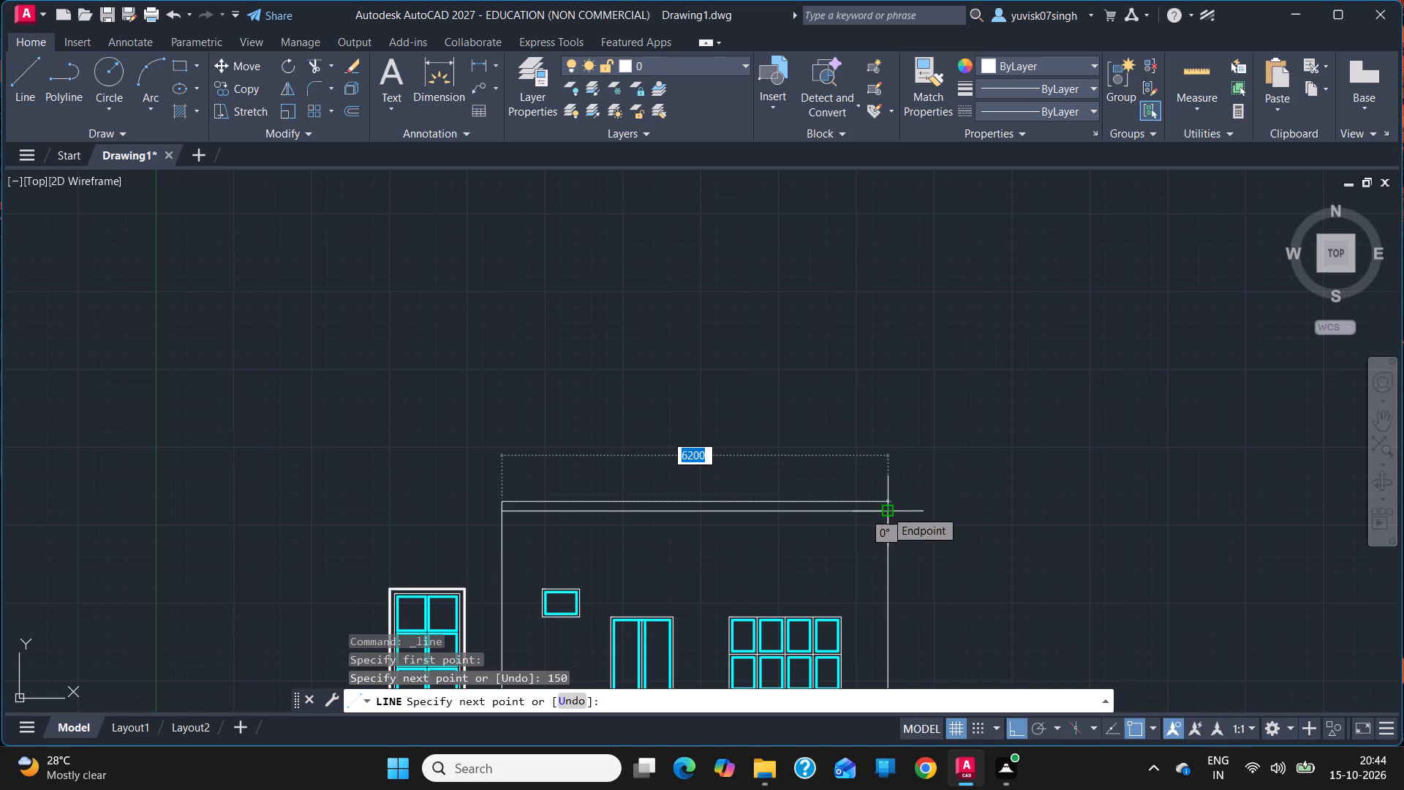
click(886, 501)
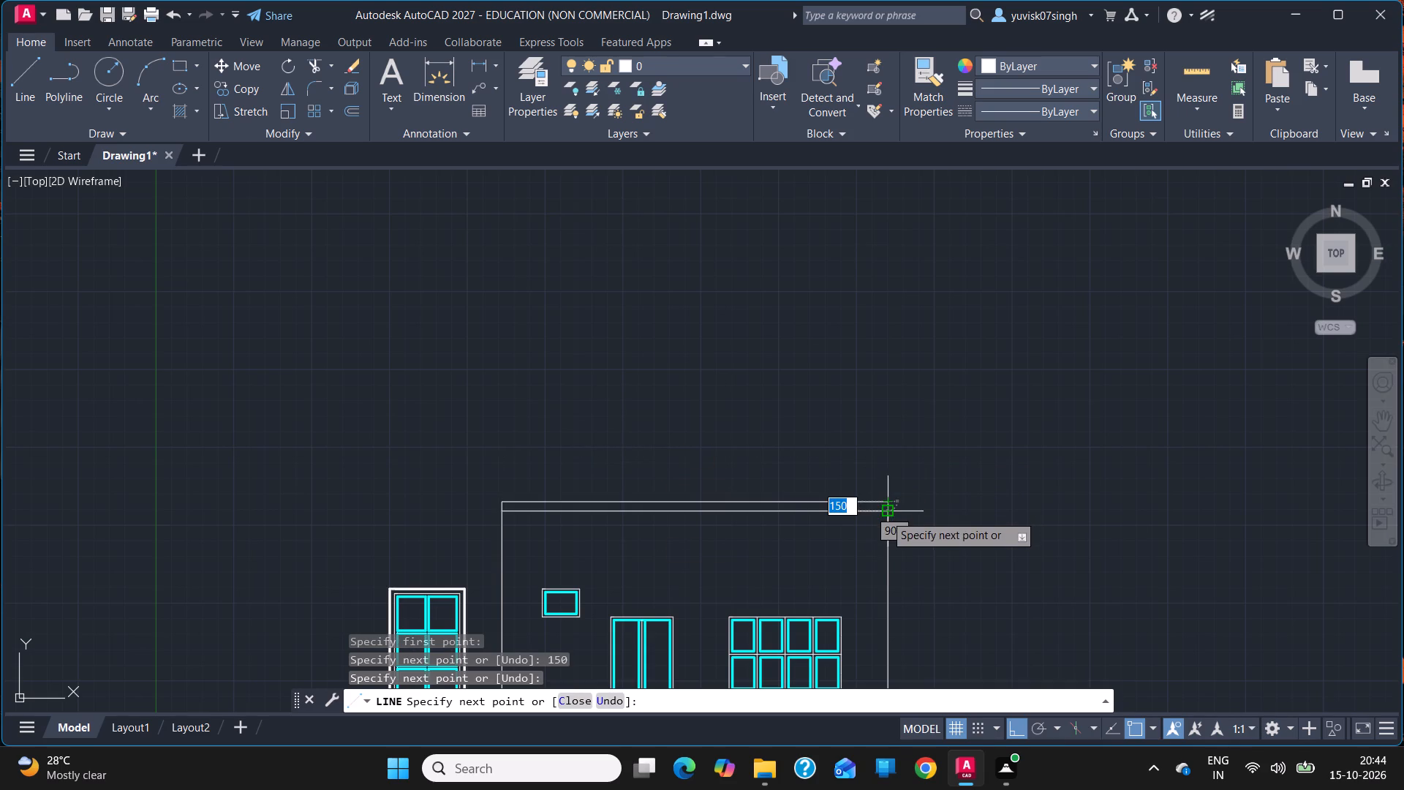
click(885, 514)
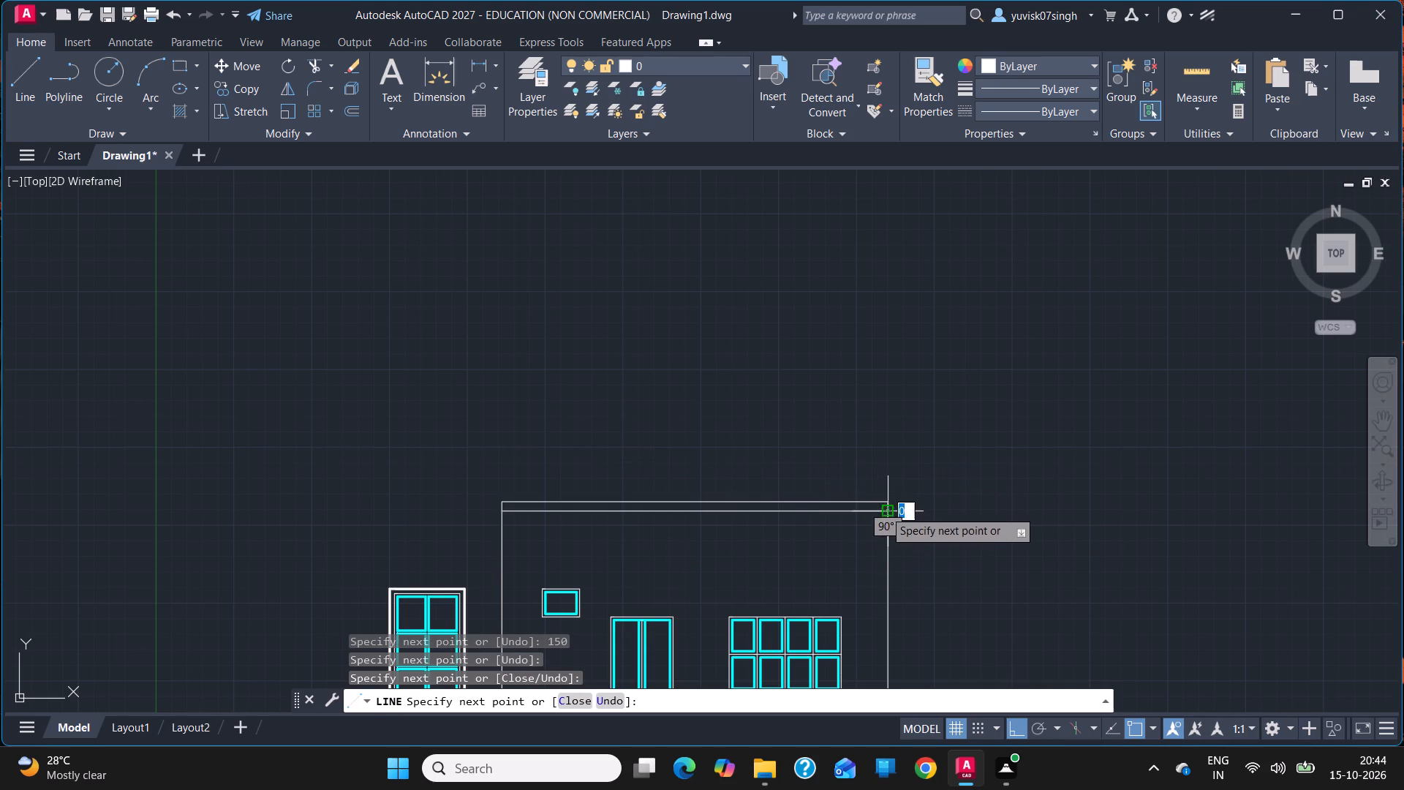
Add a 450-high parapet outline across the full width above the slab band, closing it down the left side.
click(886, 498)
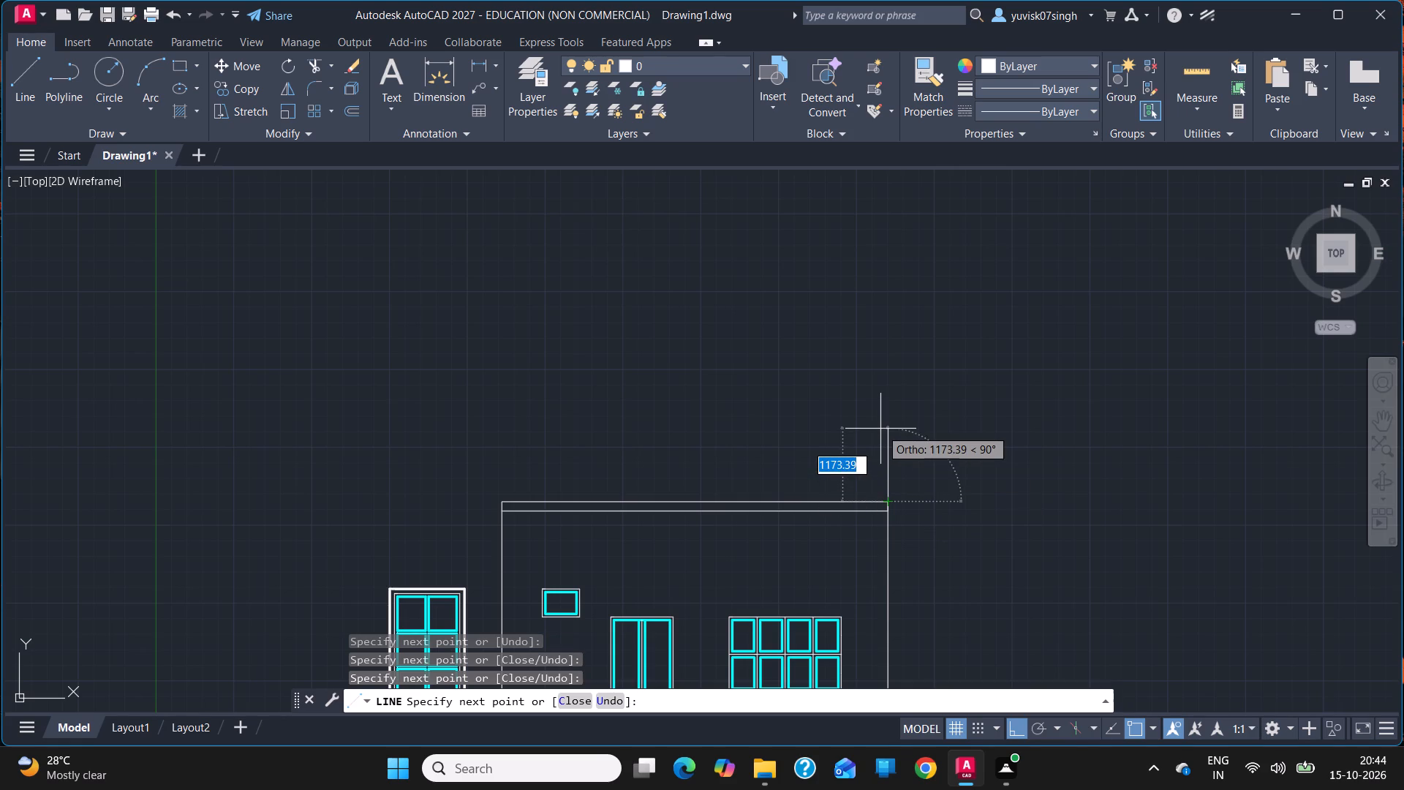
text(450)
key(Return)
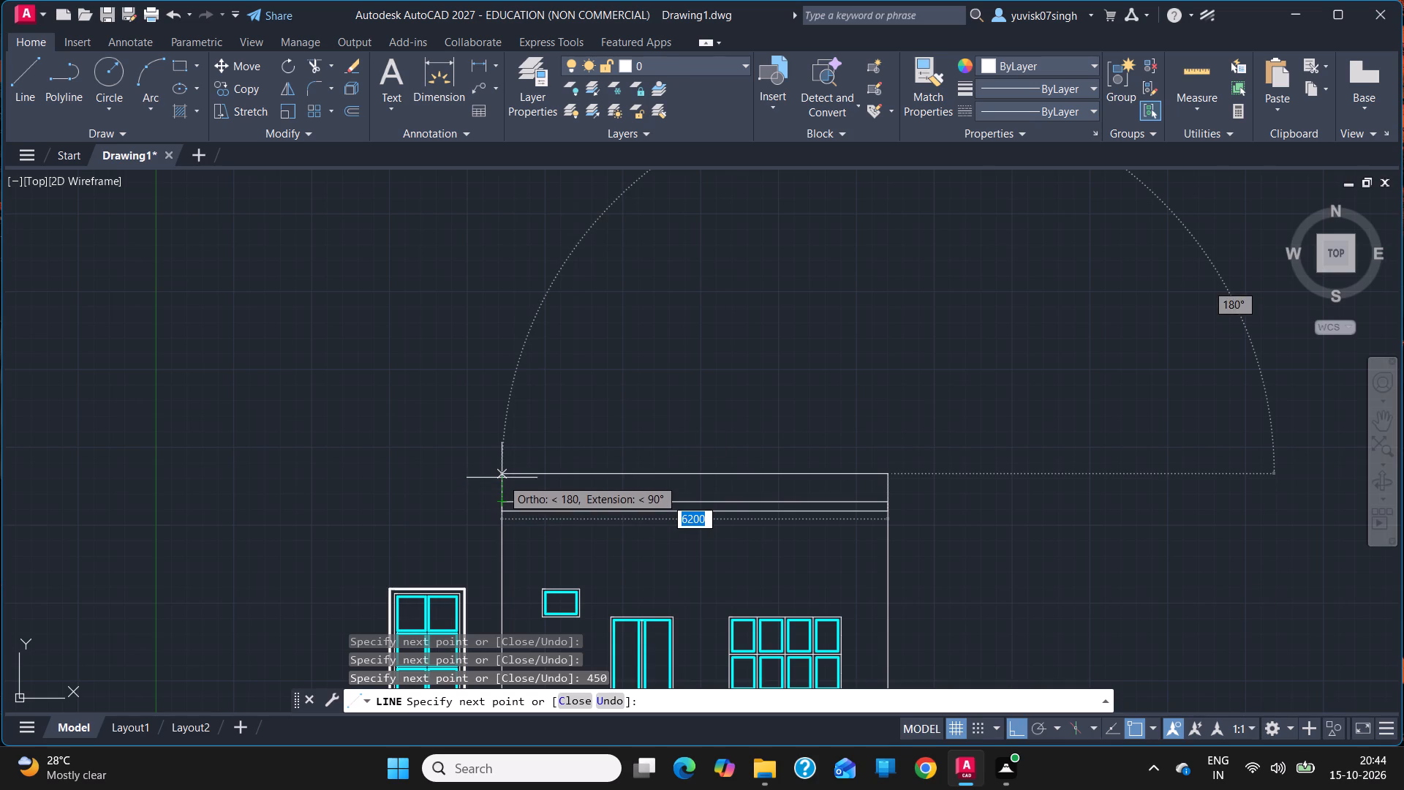
drag(502, 474, 498, 497)
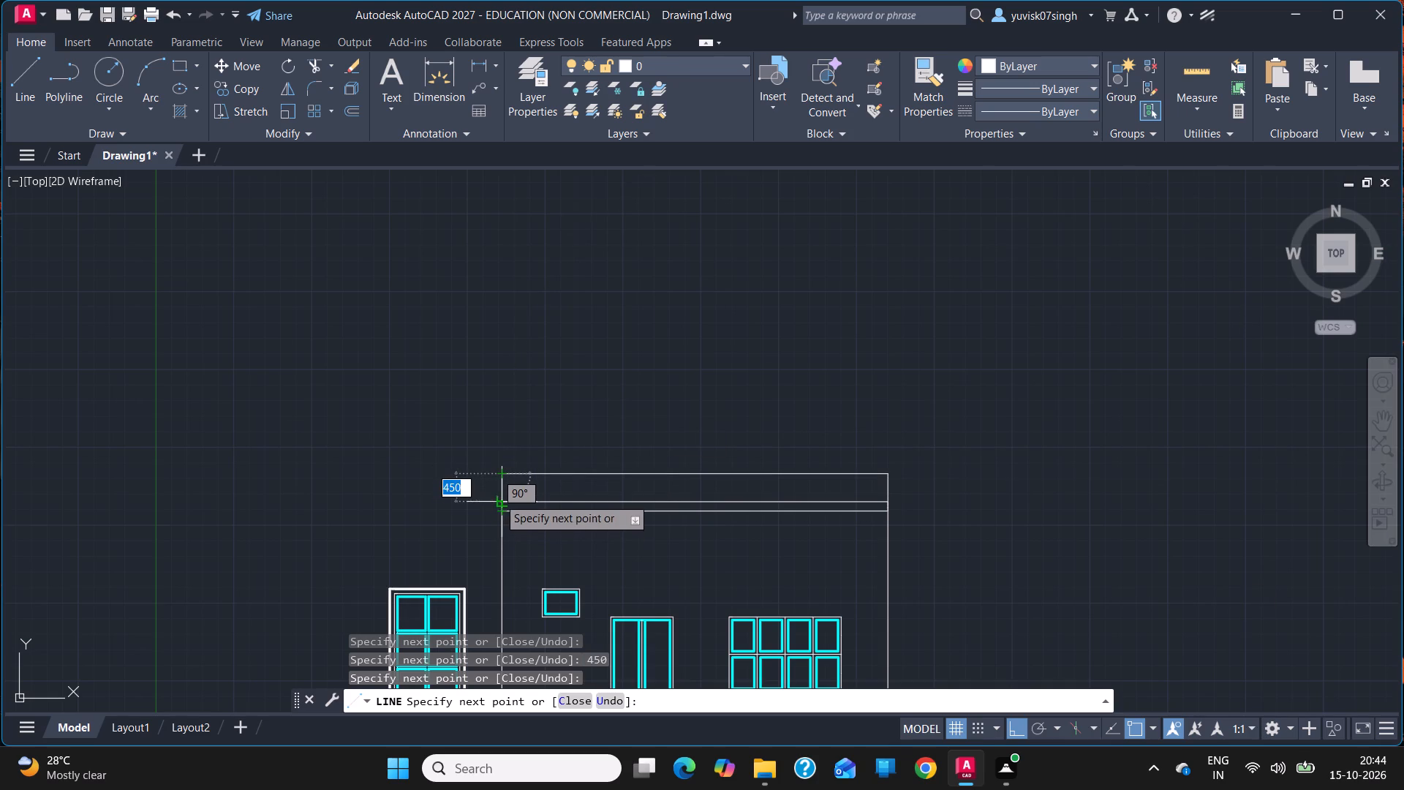
drag(498, 497, 498, 495)
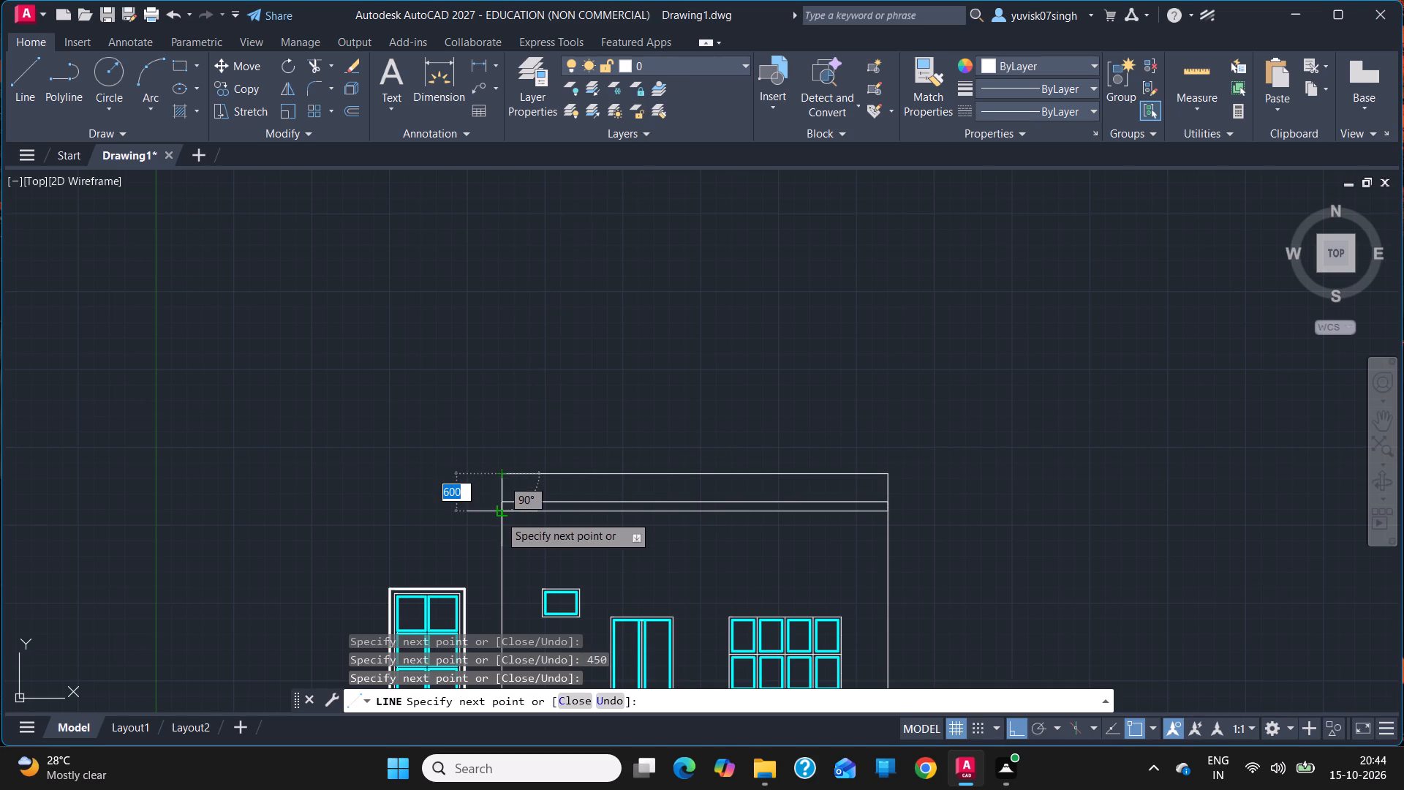
click(499, 515)
key(Escape)
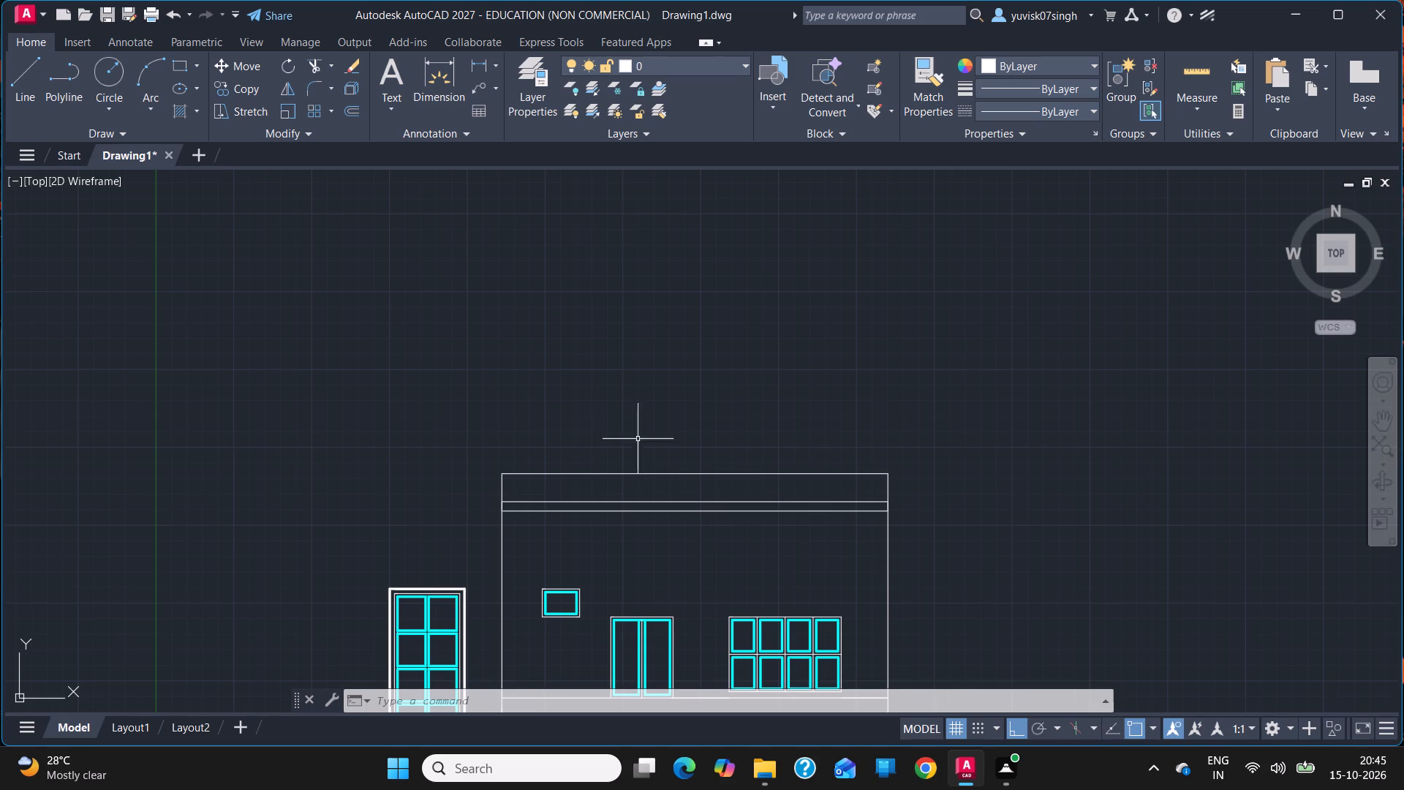
Draw a vertical guide line from the large upper window's top-right corner up to the parapet's top line.
click(13, 105)
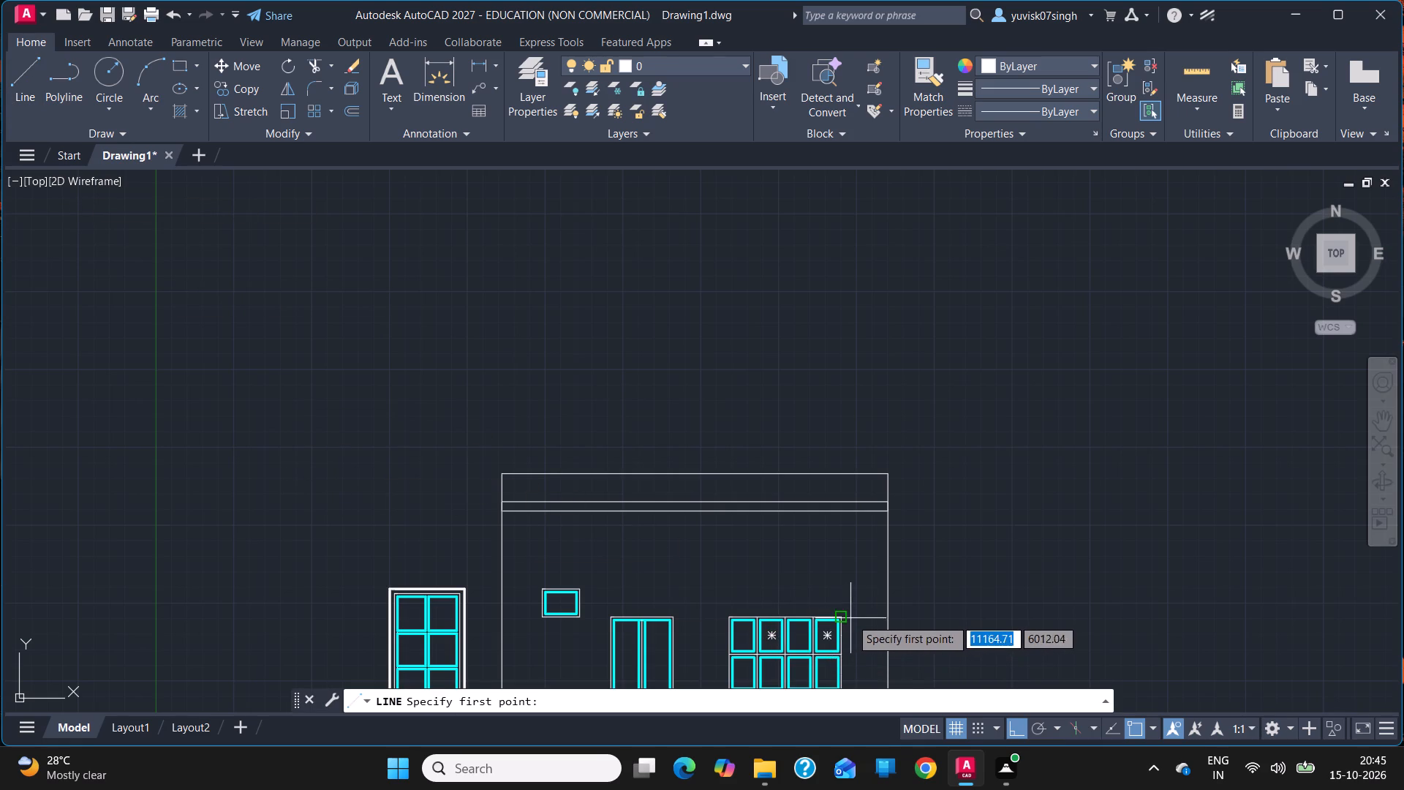
drag(842, 615, 843, 456)
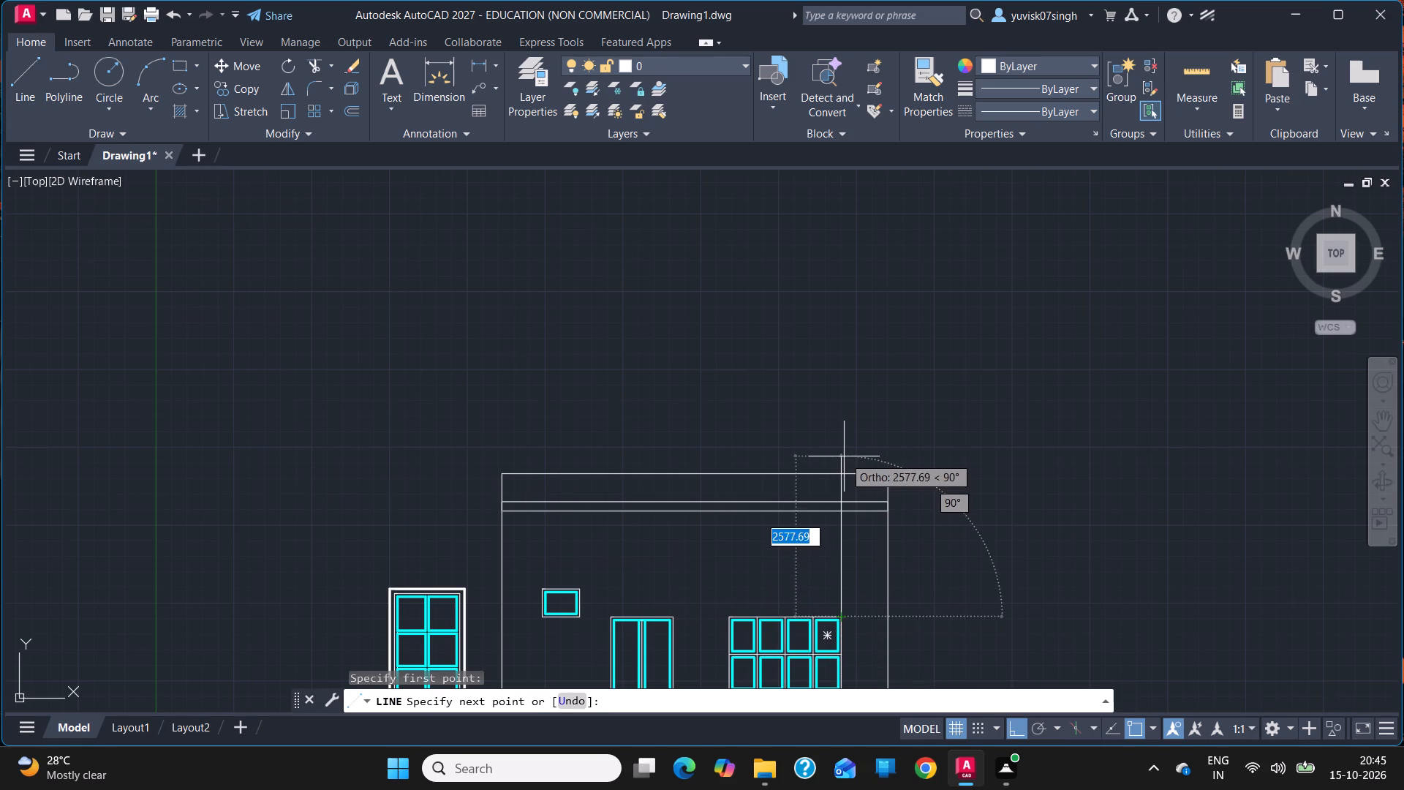
drag(843, 456, 840, 472)
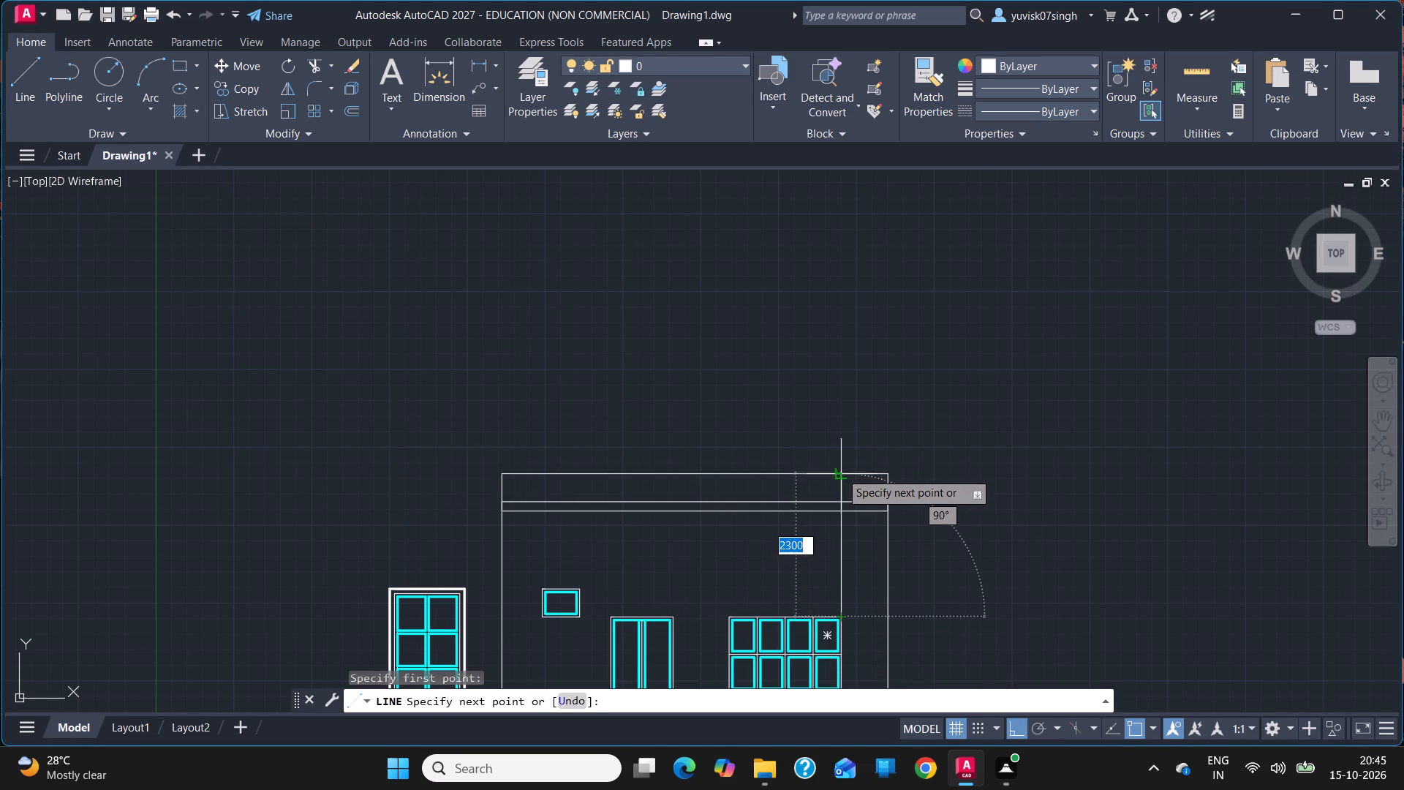
drag(840, 472, 841, 472)
click(841, 472)
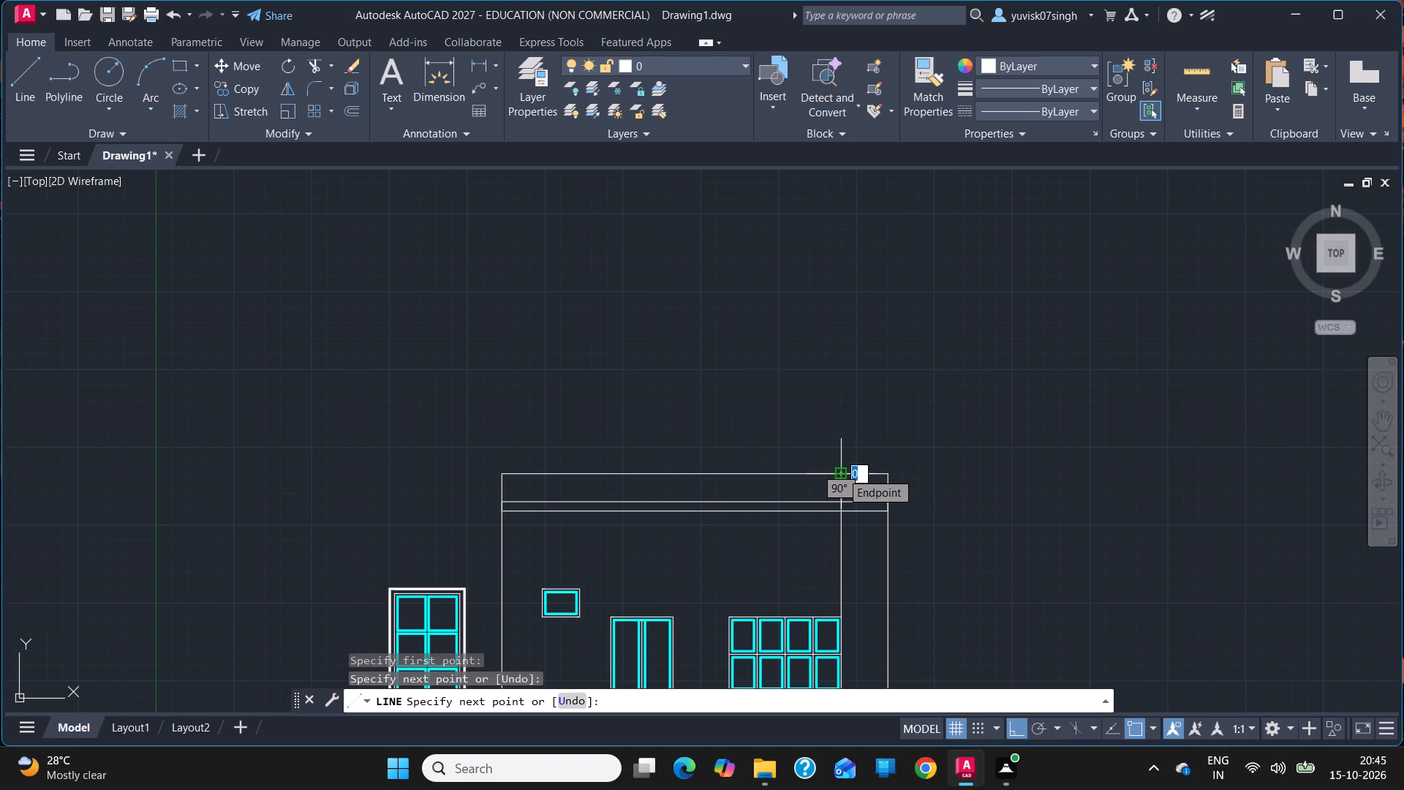
key(Escape)
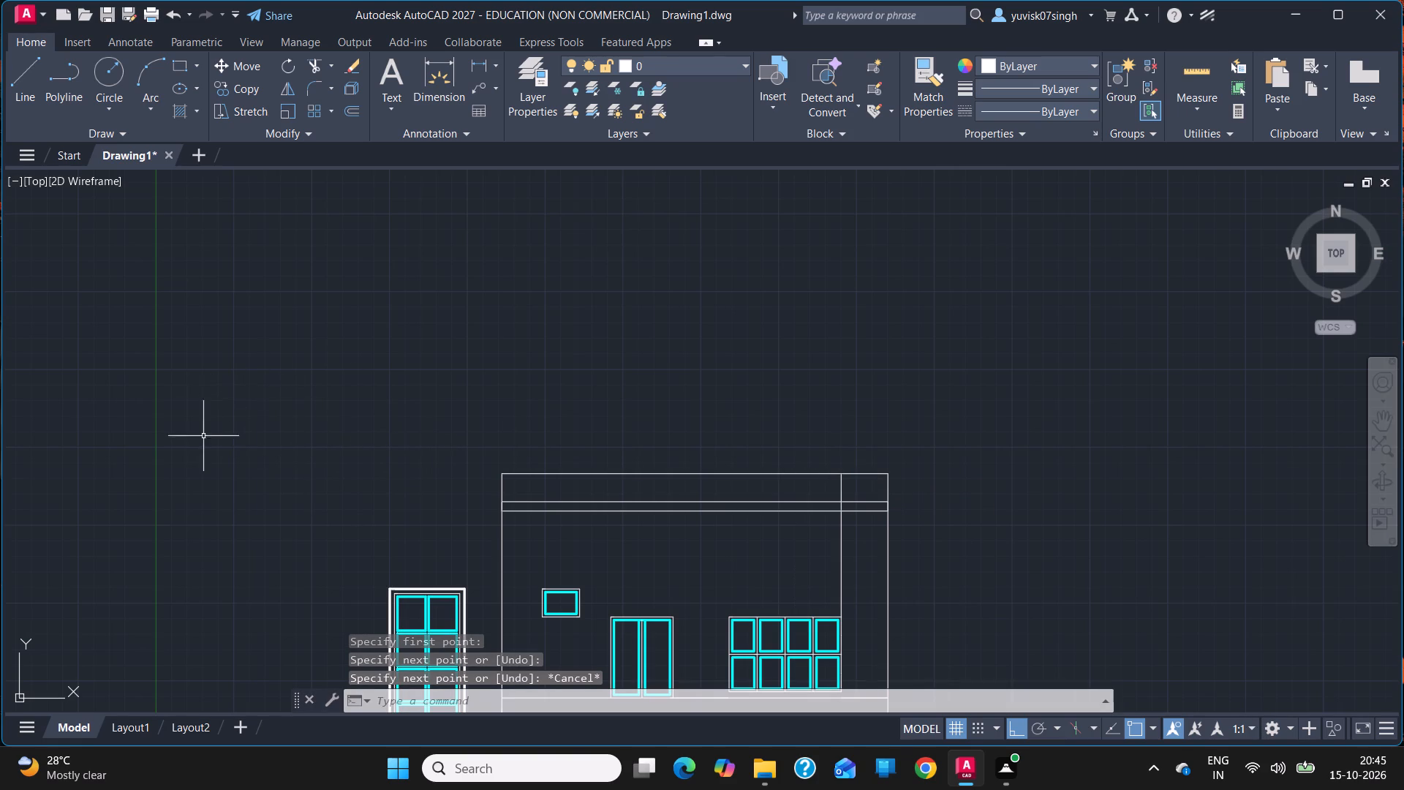
Draw a 3000 vertical line upward from where the window guide line crosses the slab band's lower line.
click(34, 86)
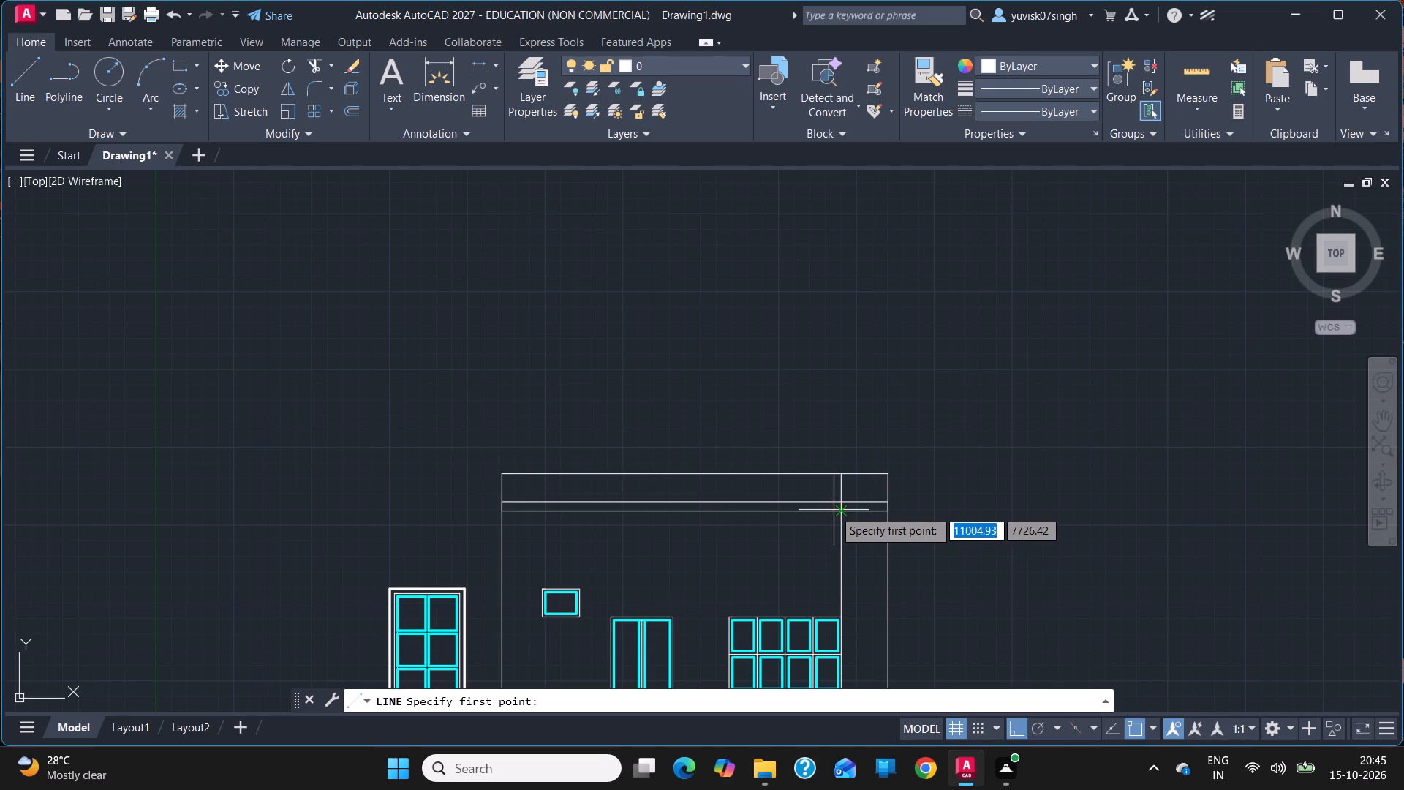
drag(839, 509, 806, 257)
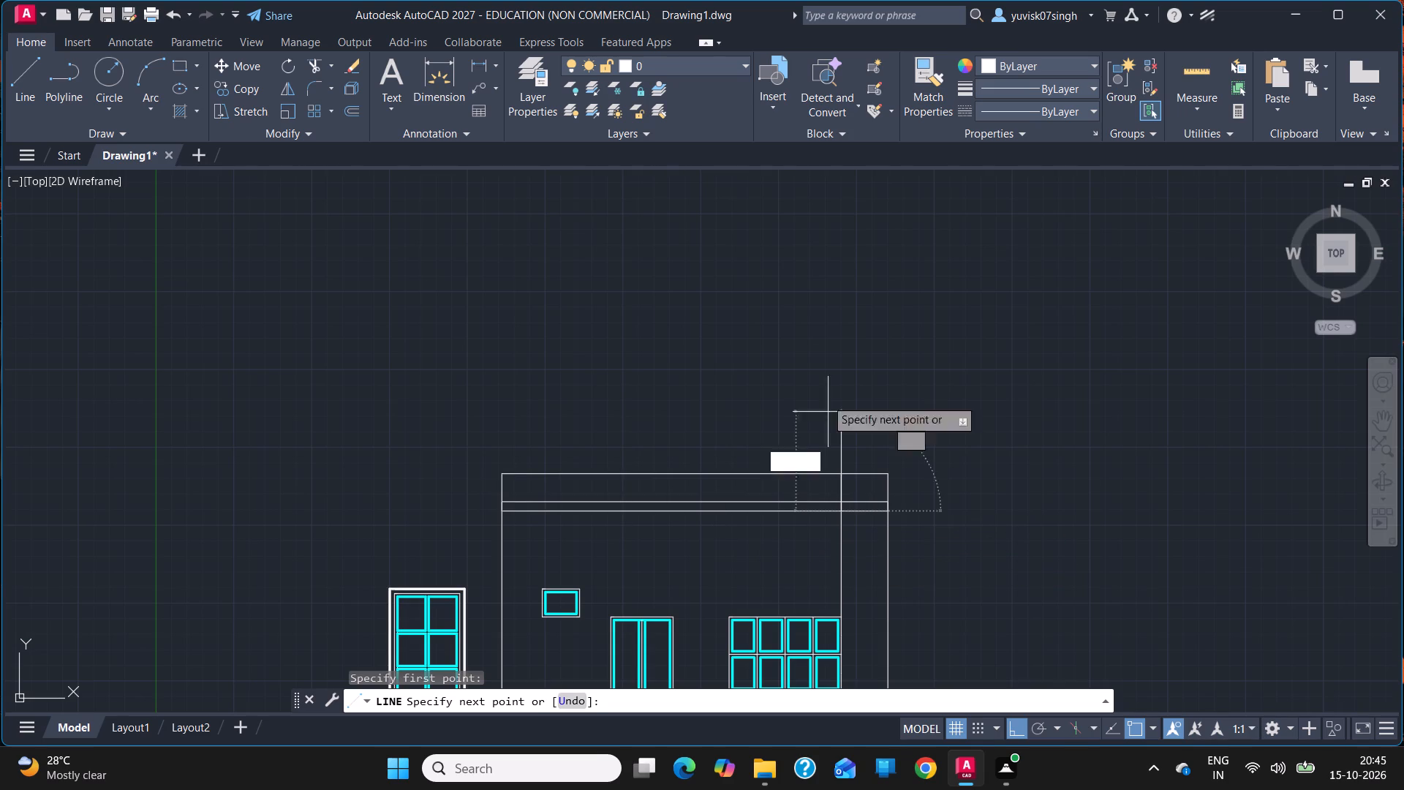
drag(806, 257, 806, 155)
text(3000)
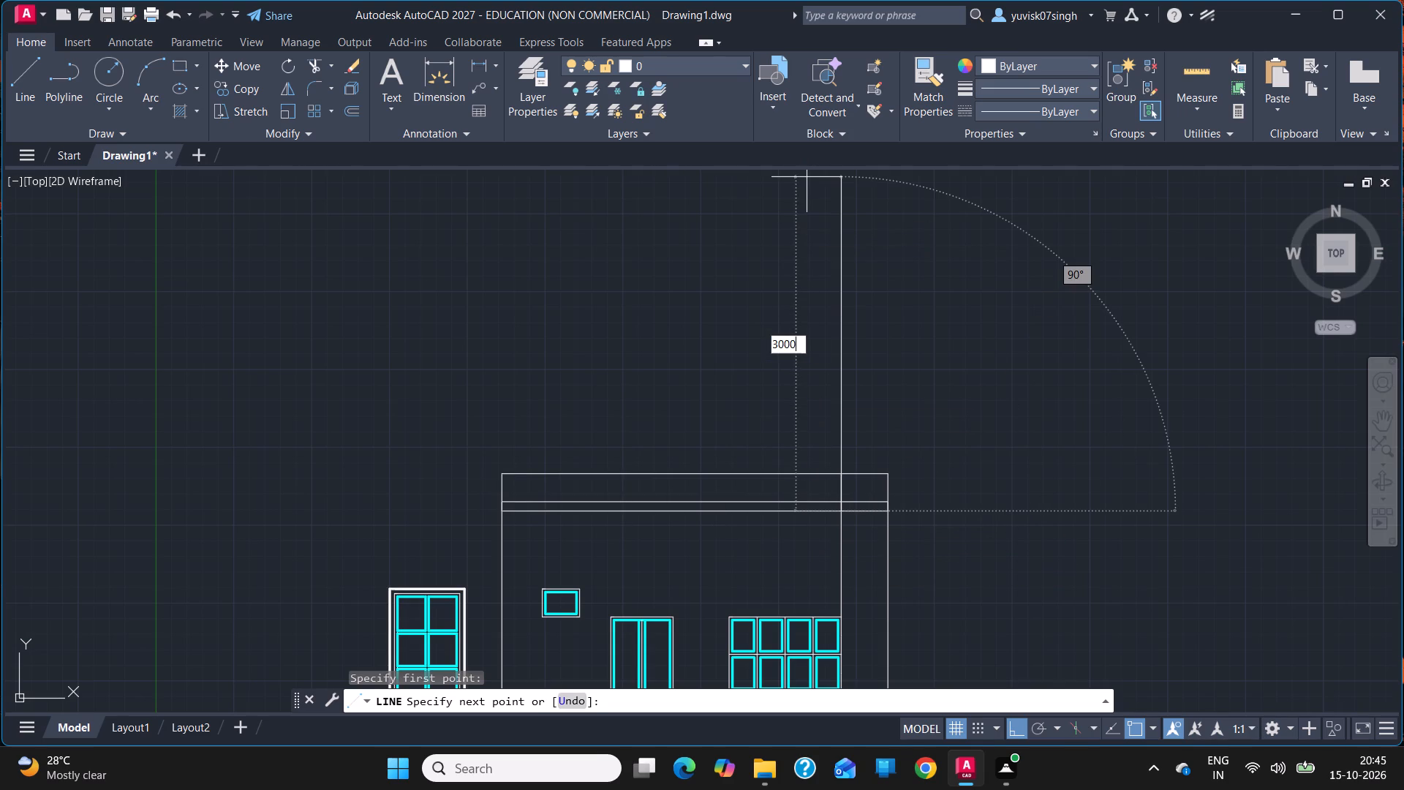
key(Return)
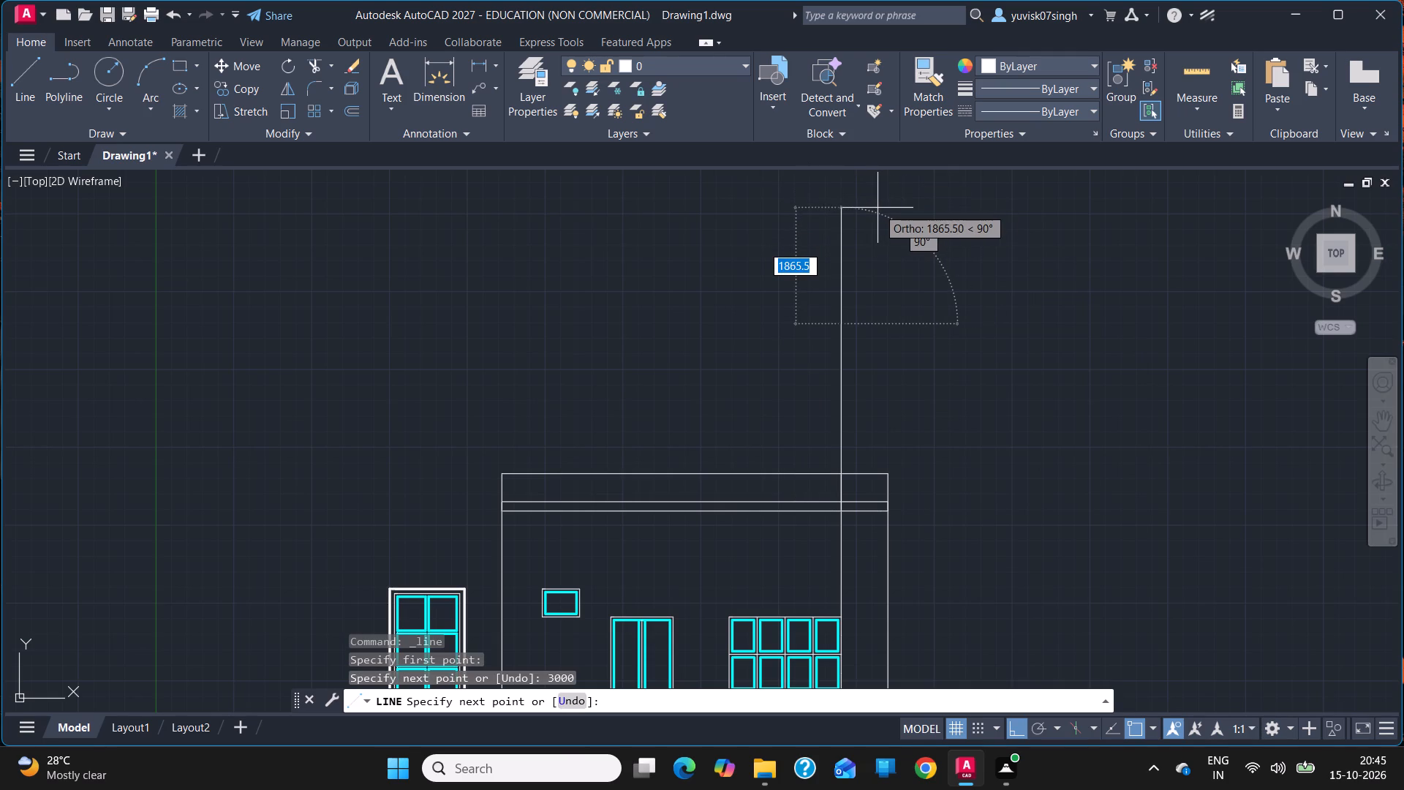
key(Escape)
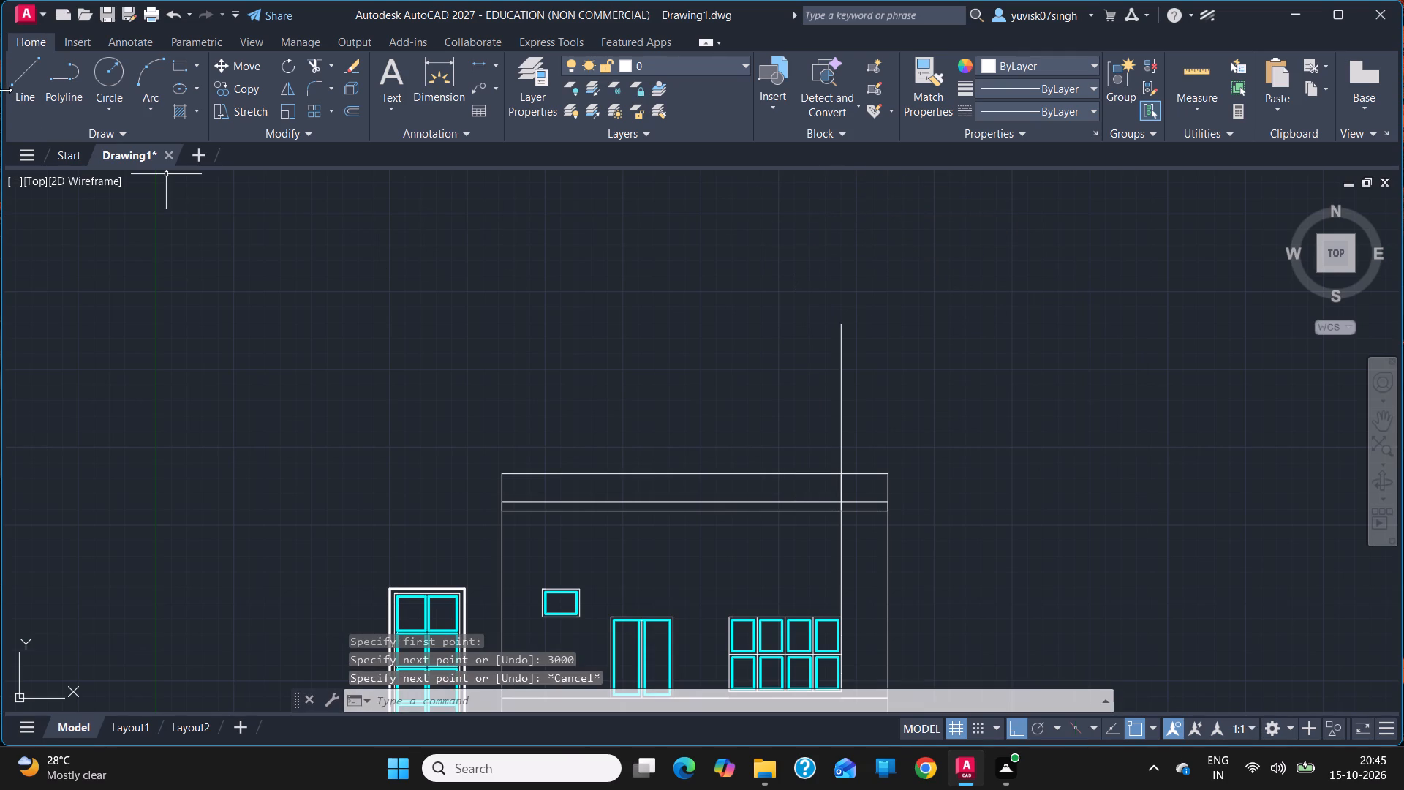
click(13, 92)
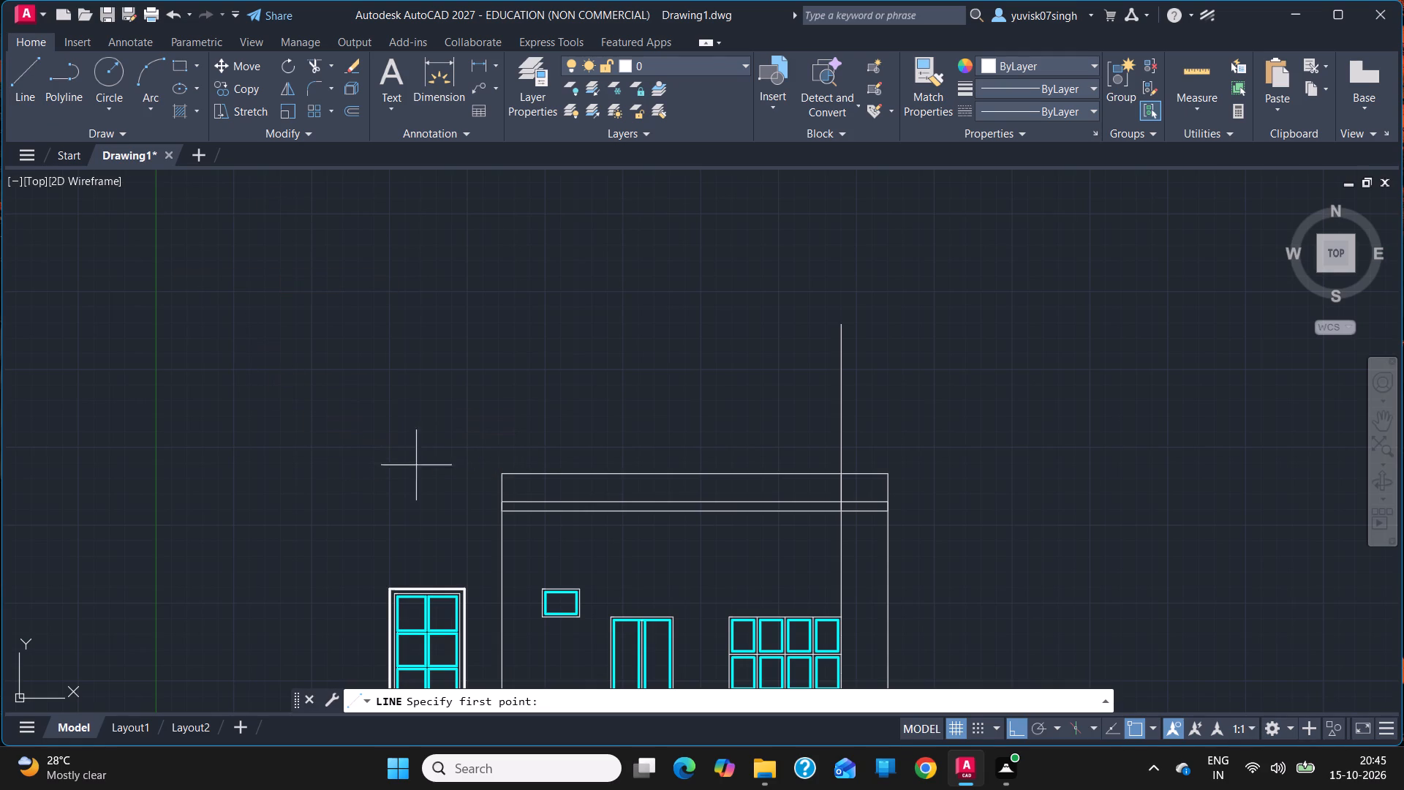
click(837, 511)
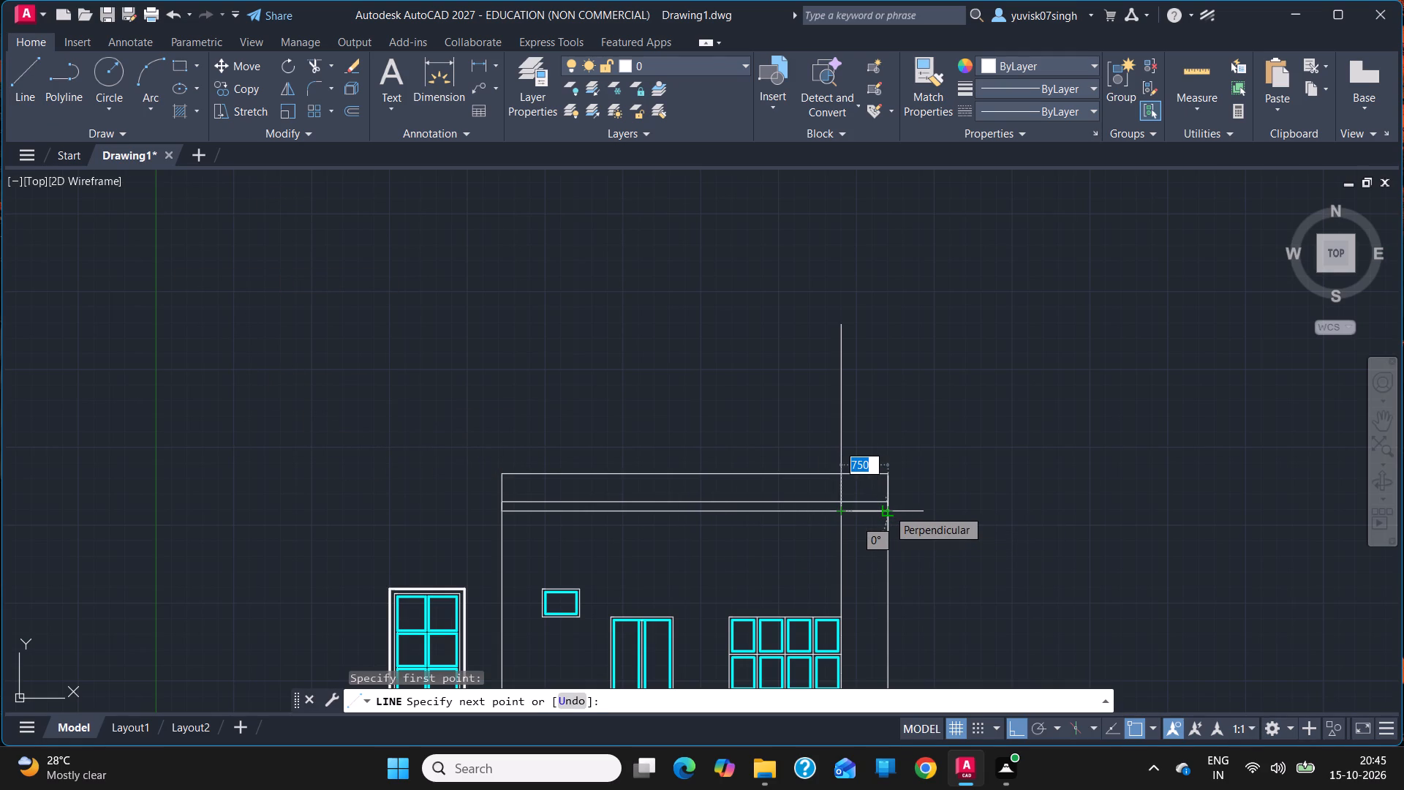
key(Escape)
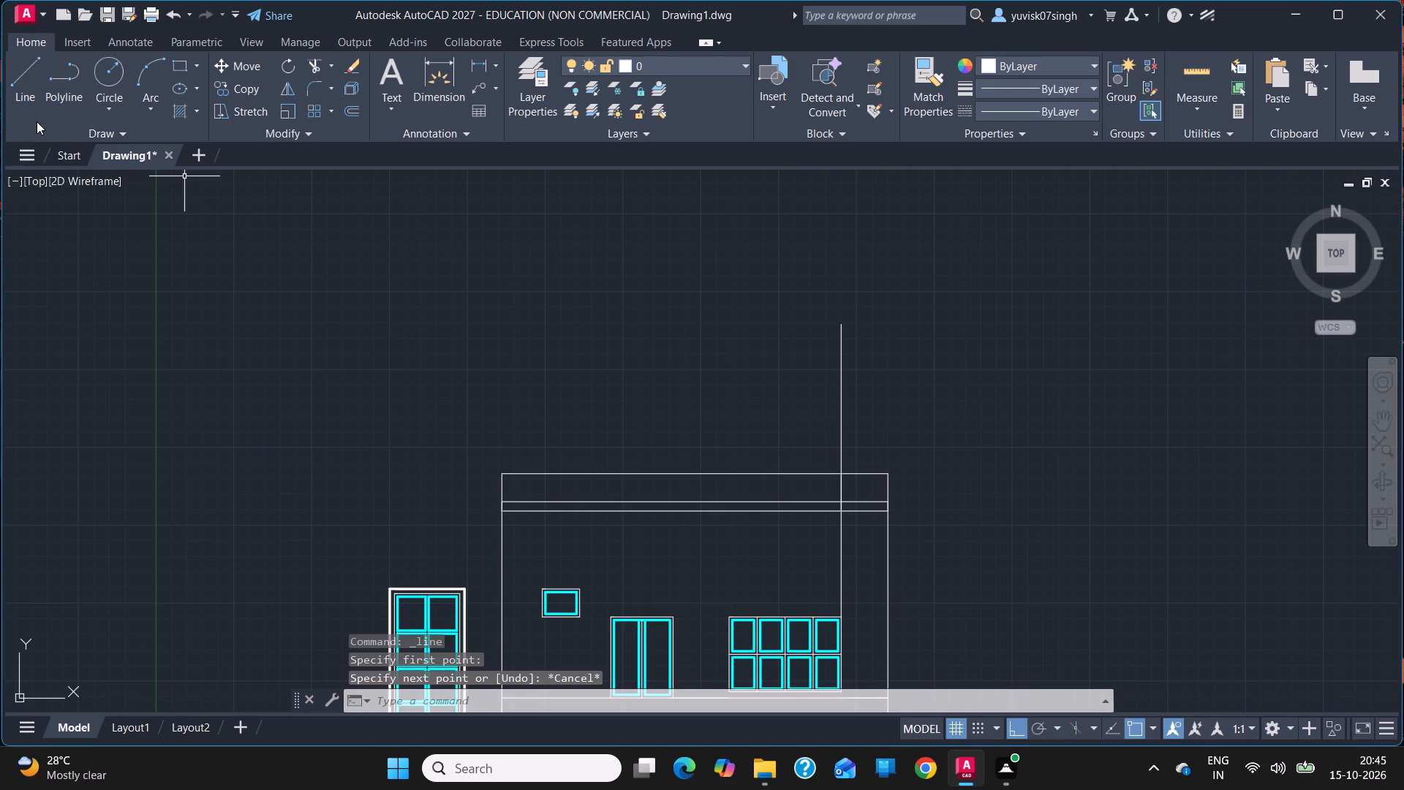
Draw a 9000-wide, 100-thick roof slab from the top of the 3000 vertical line, overhanging it by 375 on the right, and close its underside.
click(37, 110)
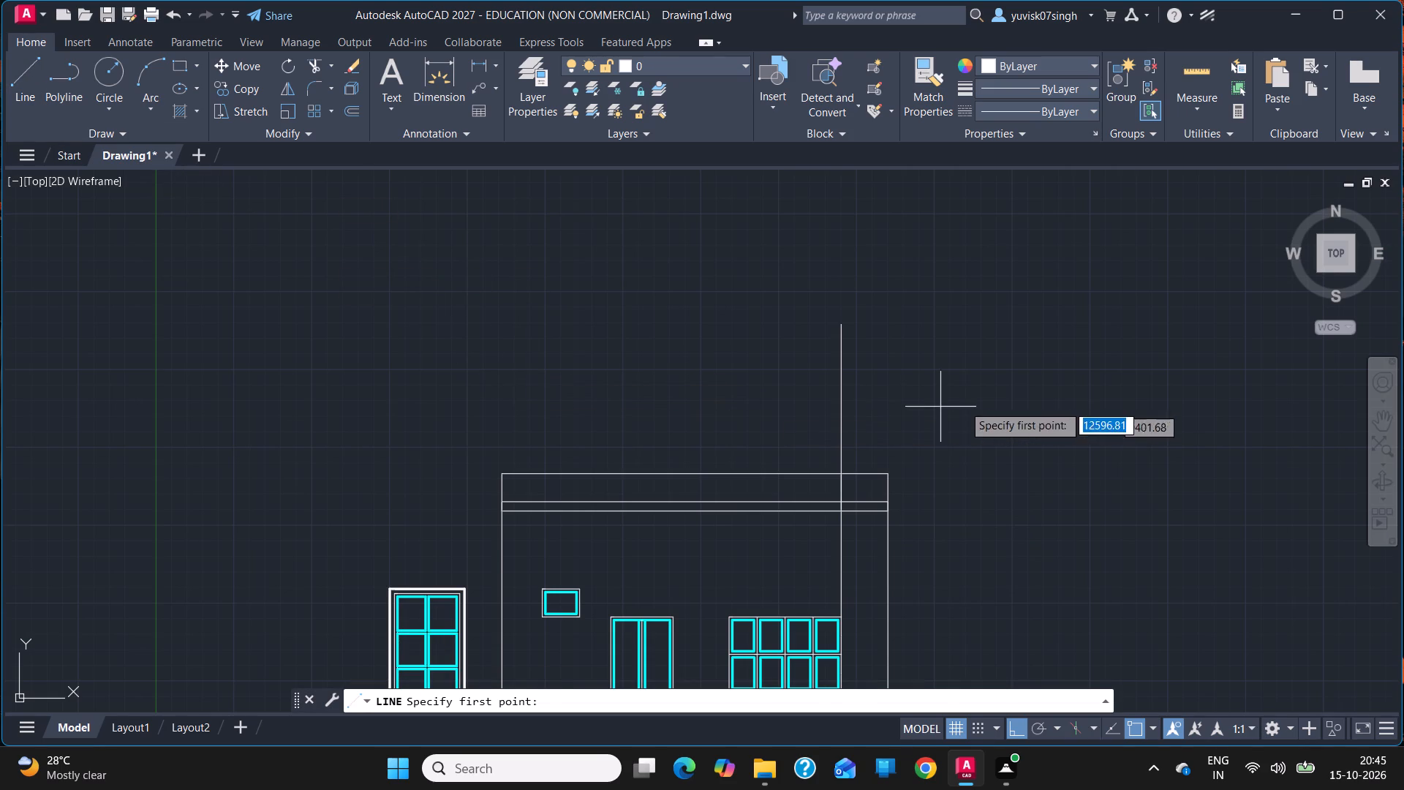
click(840, 327)
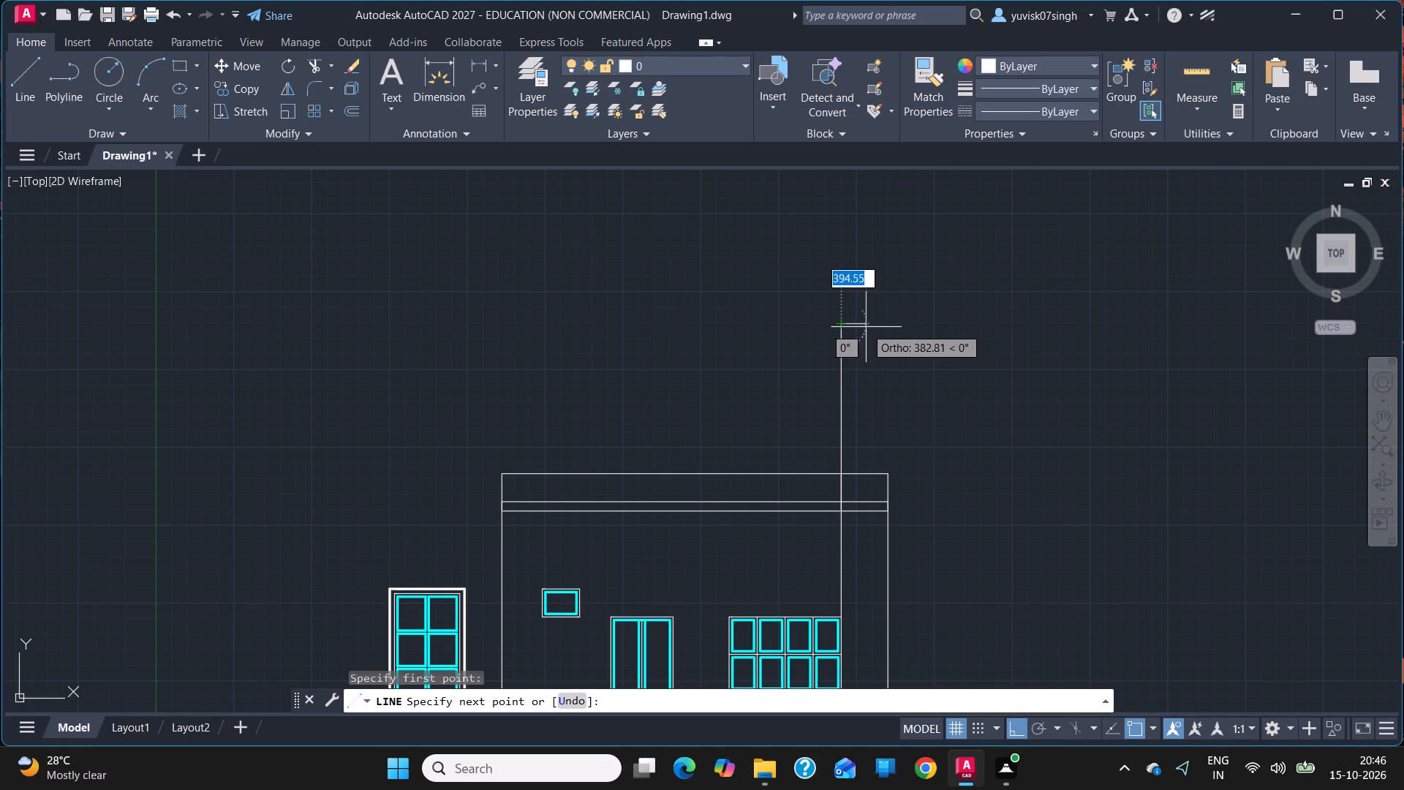
text(375)
key(Return)
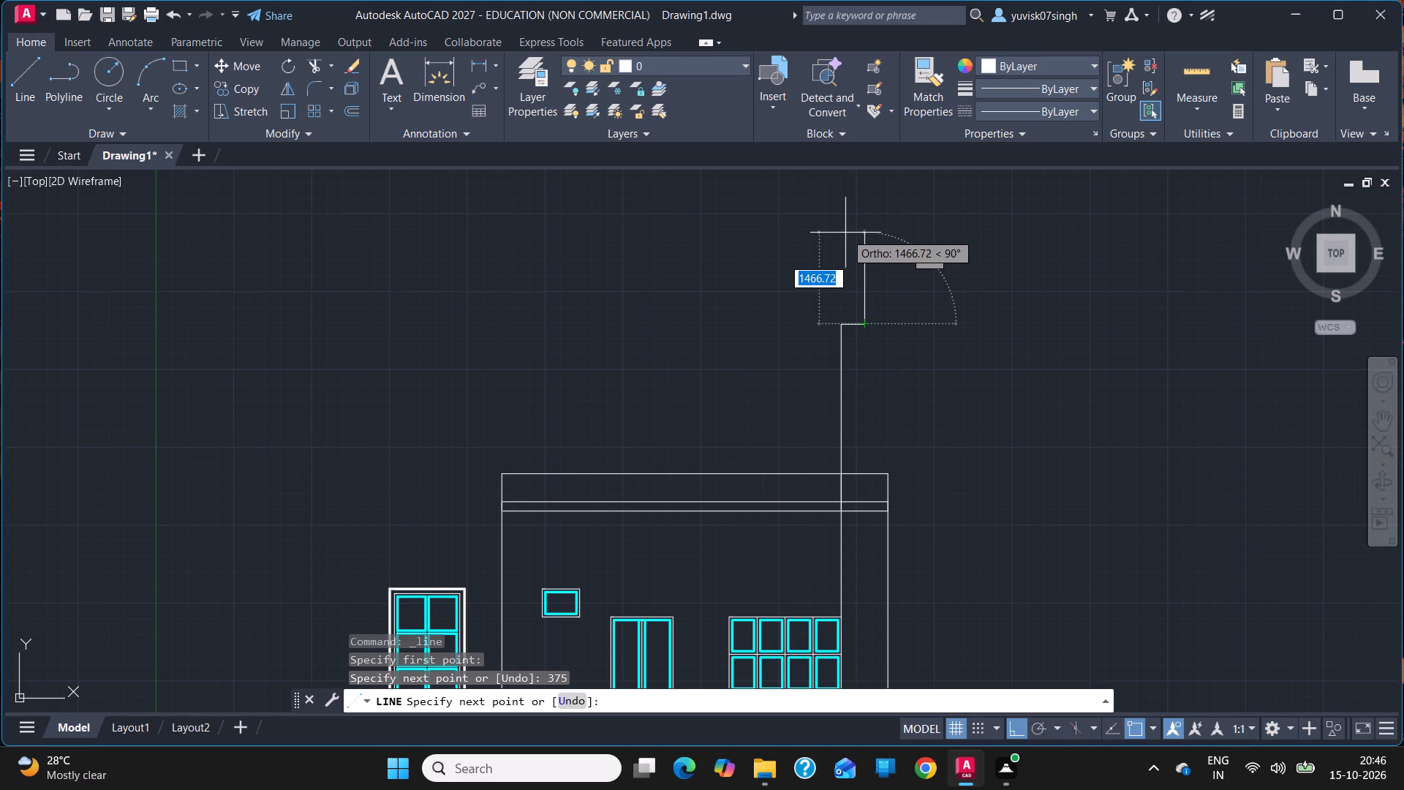
text(100)
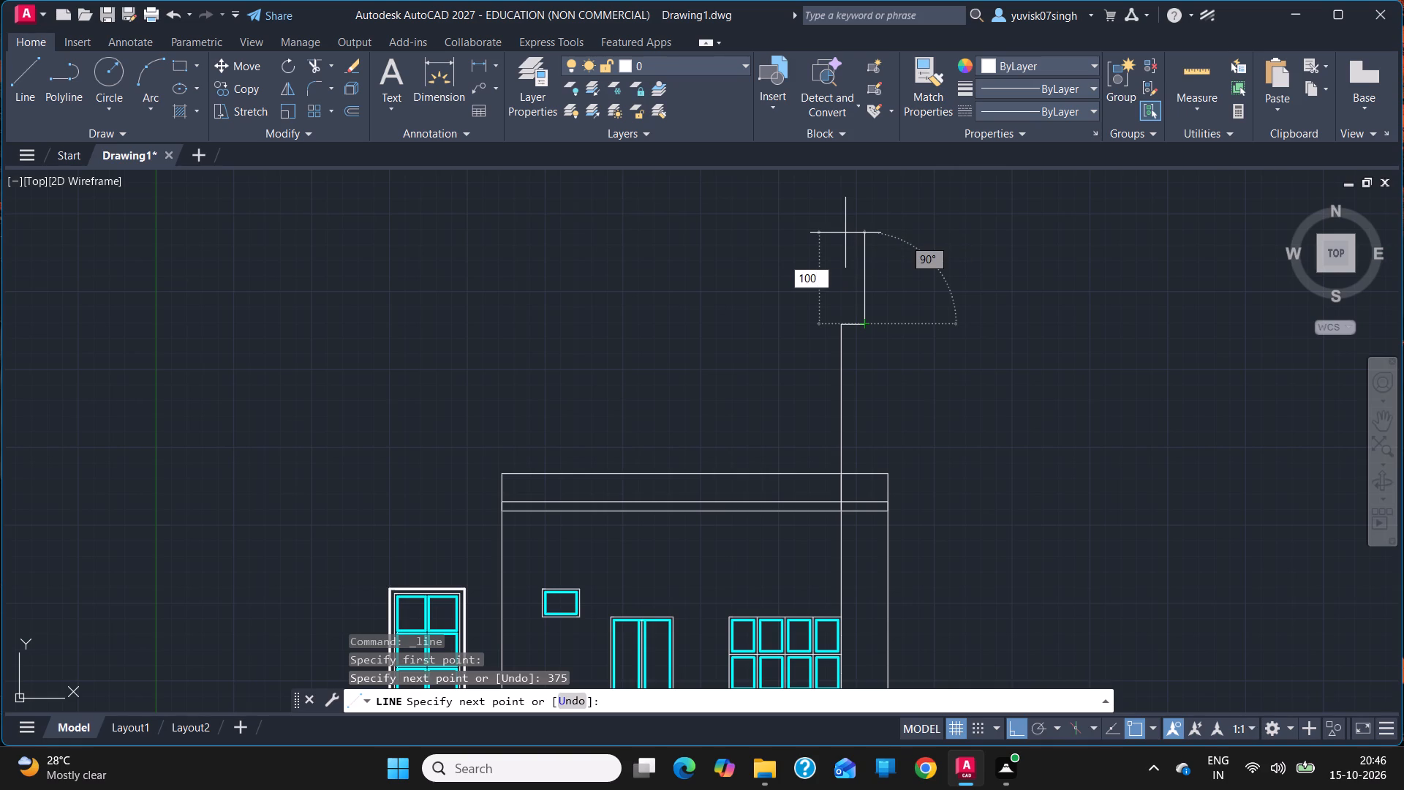
key(Return)
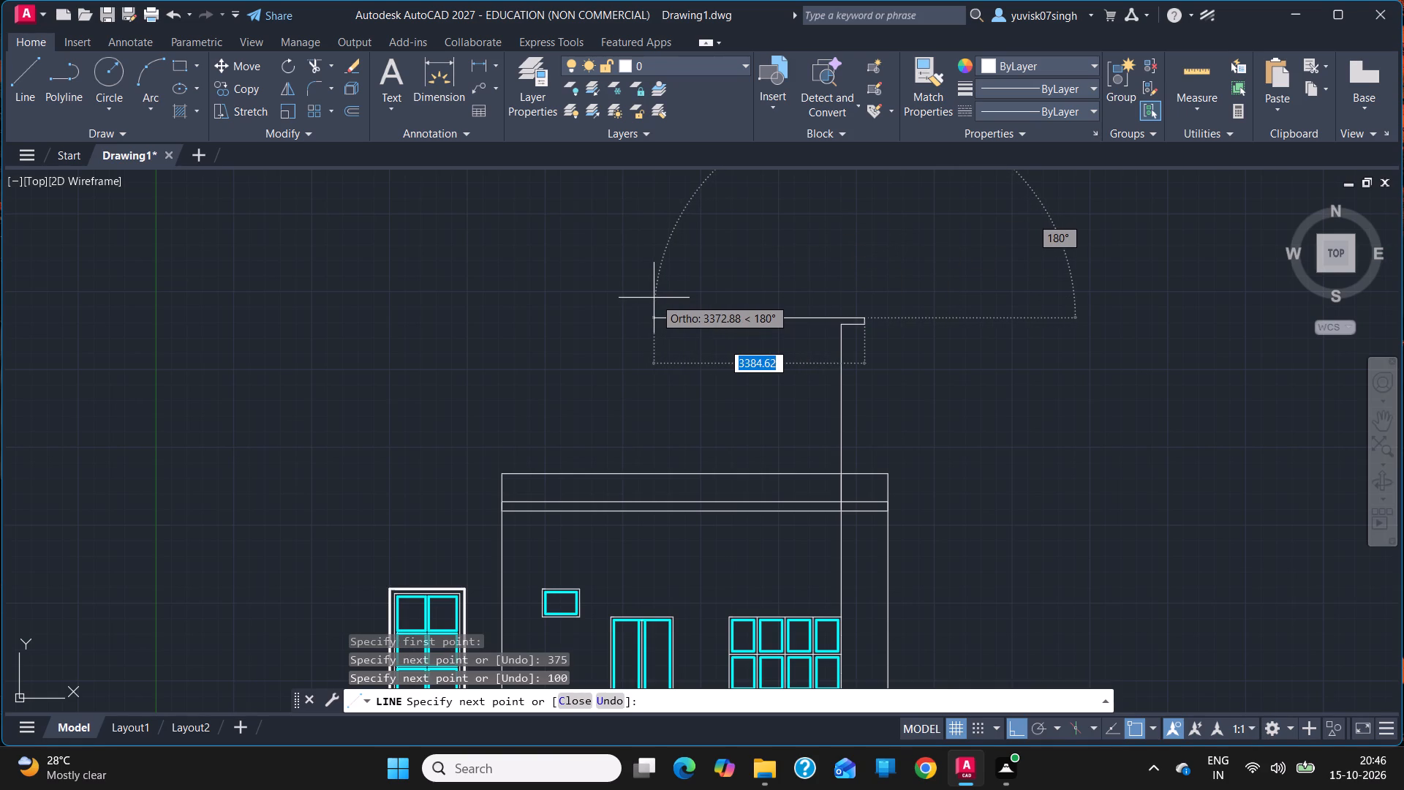
text(9000)
key(Return)
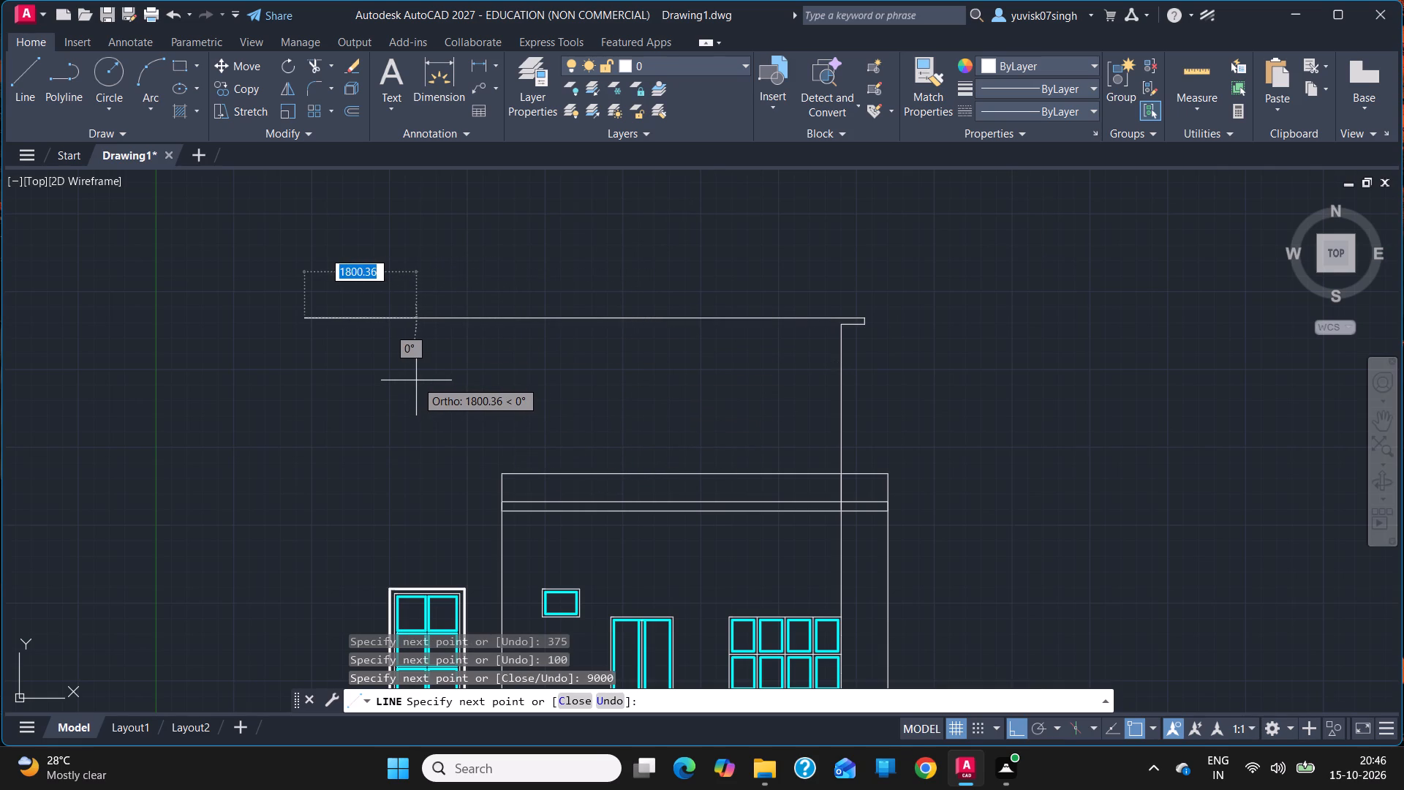
text(100)
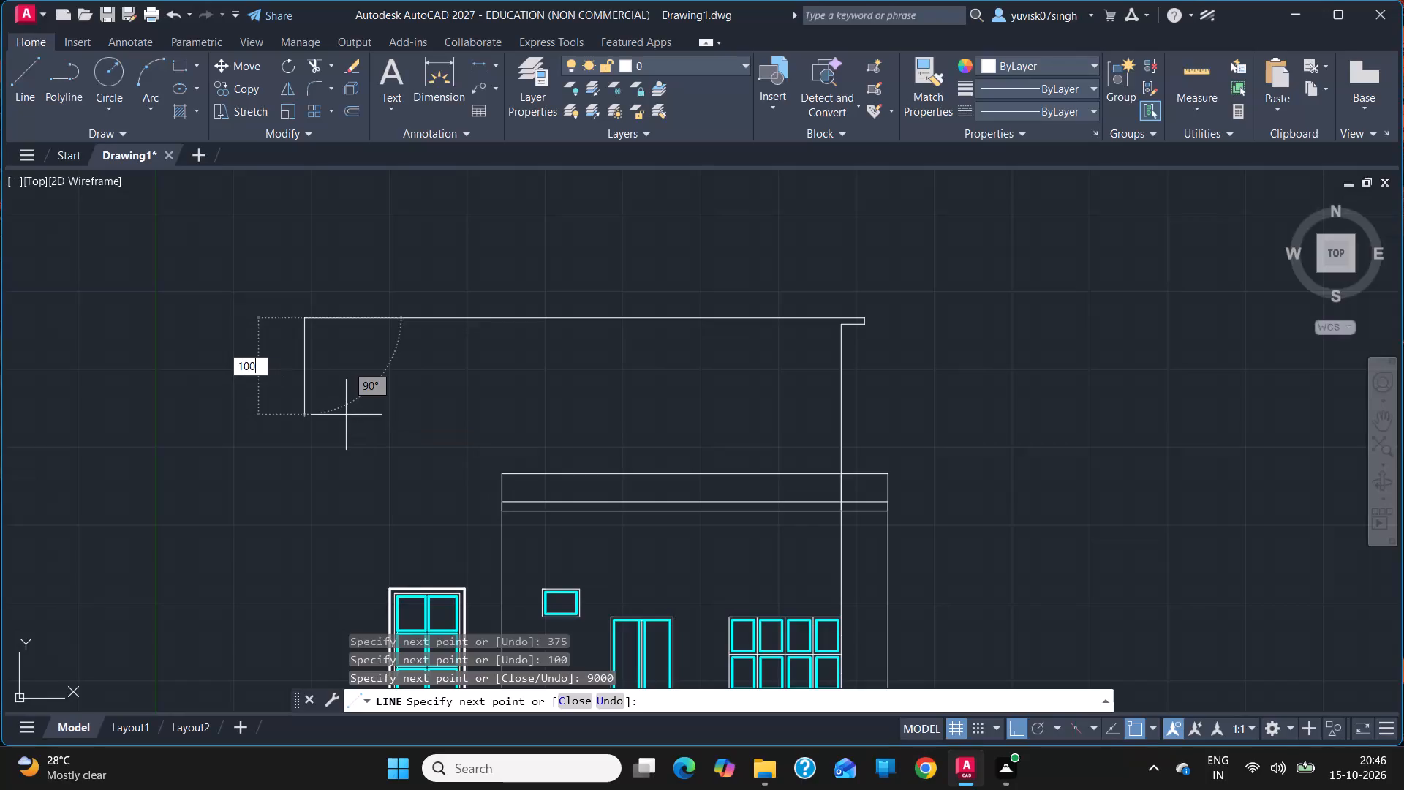
key(Return)
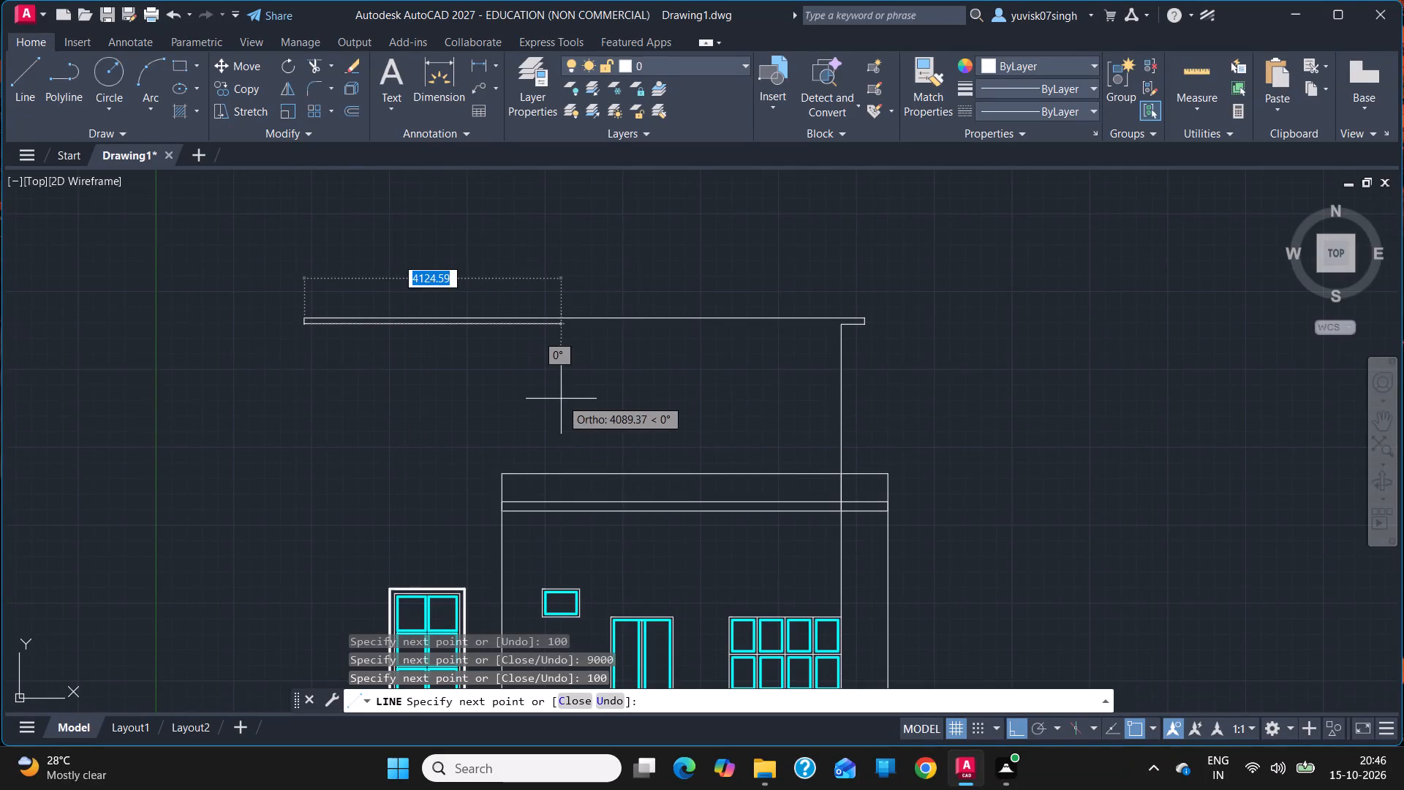
click(839, 366)
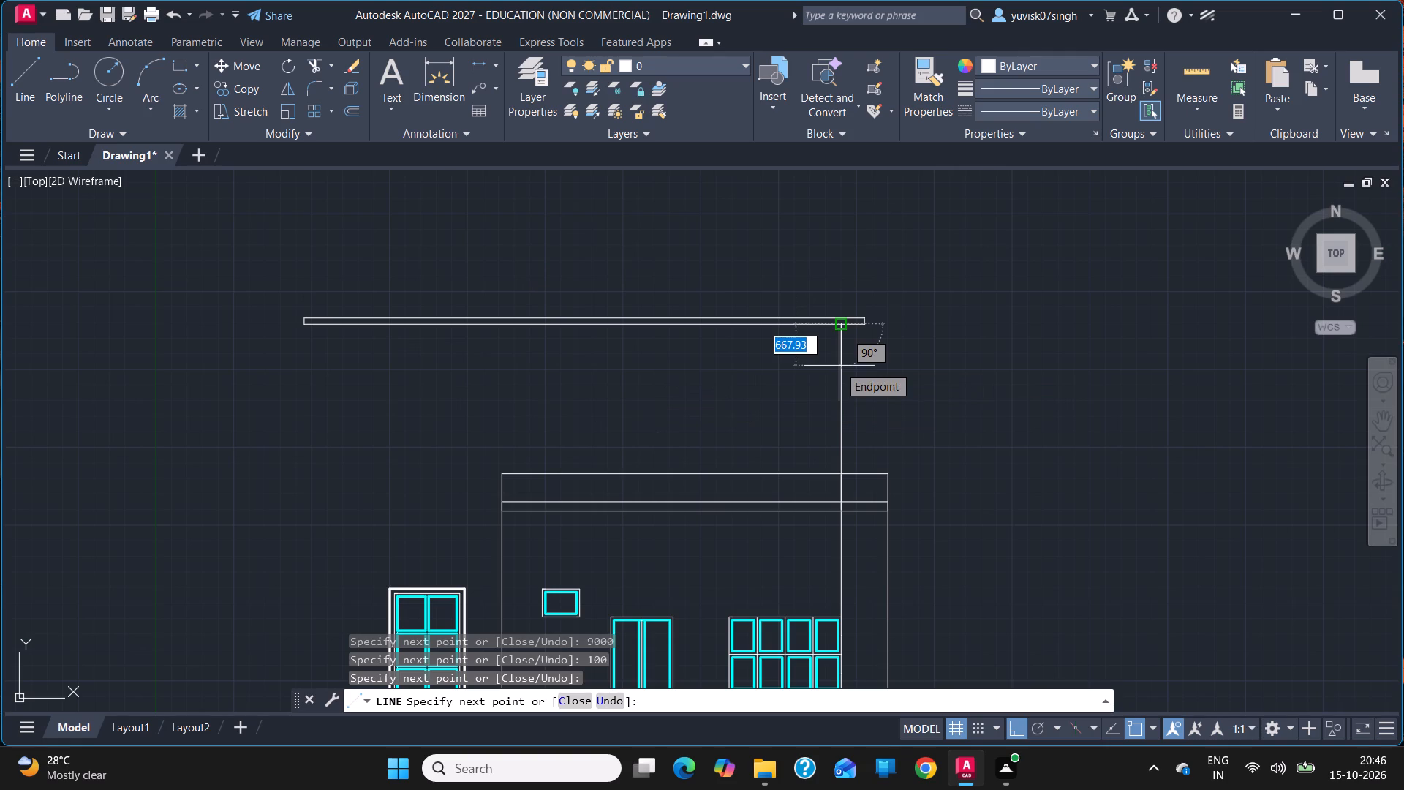
key(Escape)
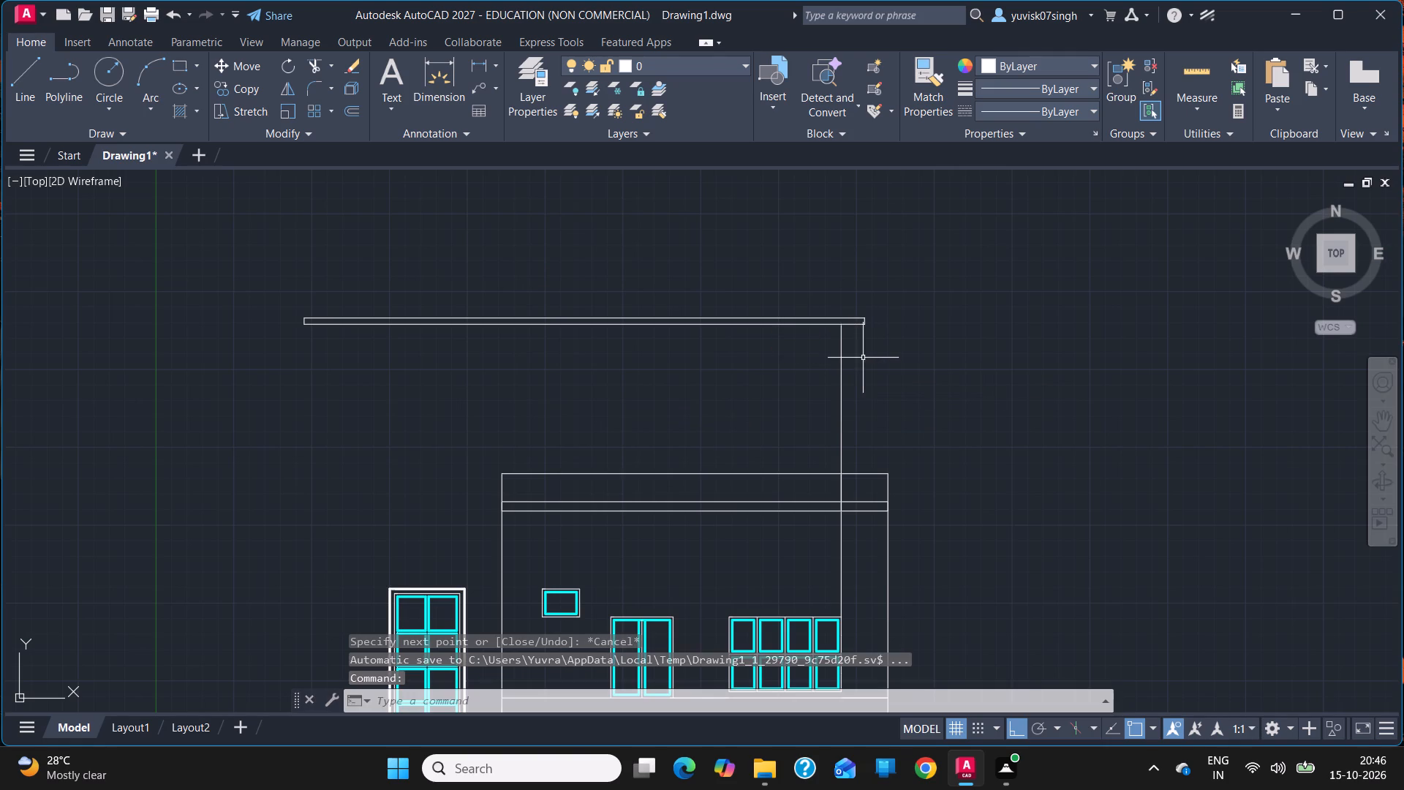
Add a parapet outline rising 900 from the roof slab's lower right corner, 9000 across, and closed down to the slab's left end.
click(12, 97)
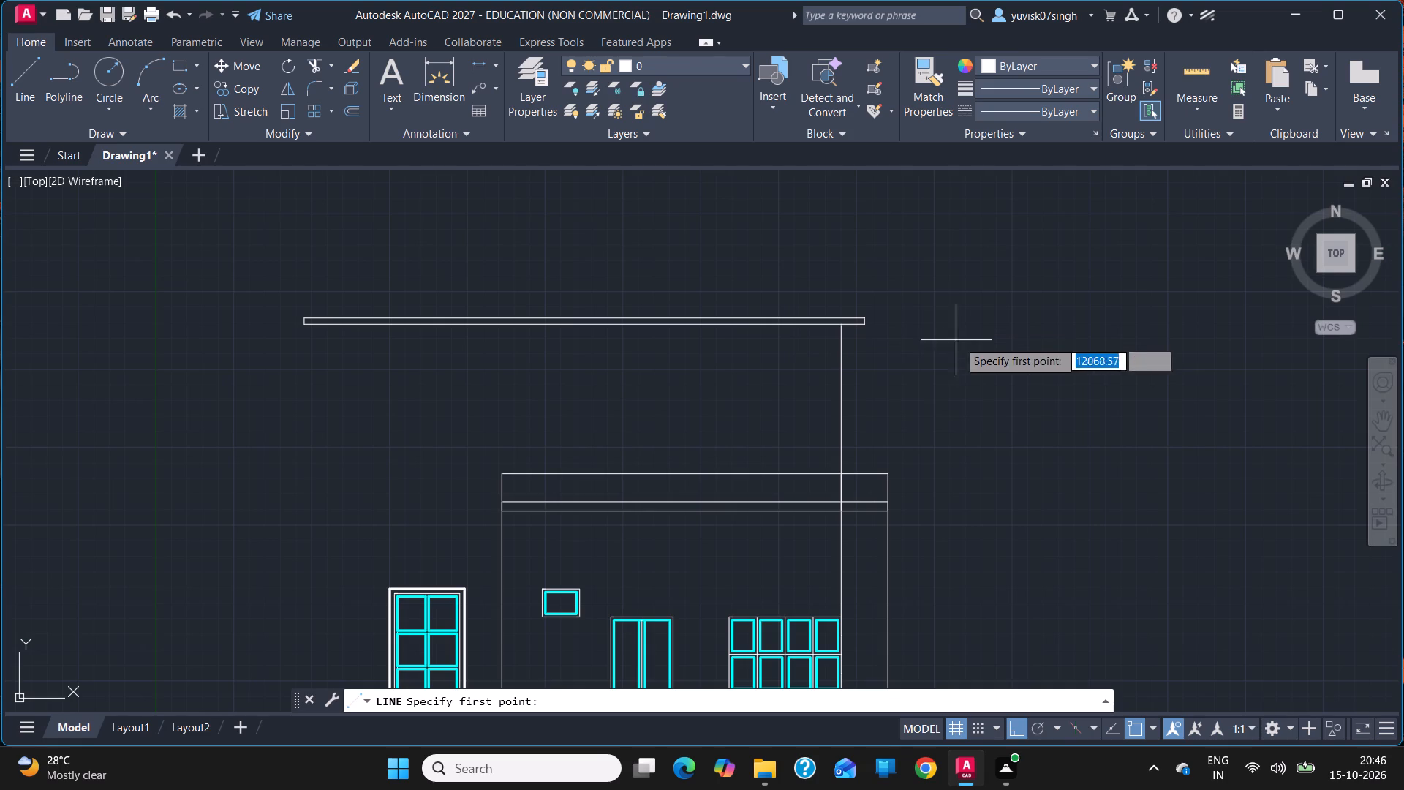
click(866, 325)
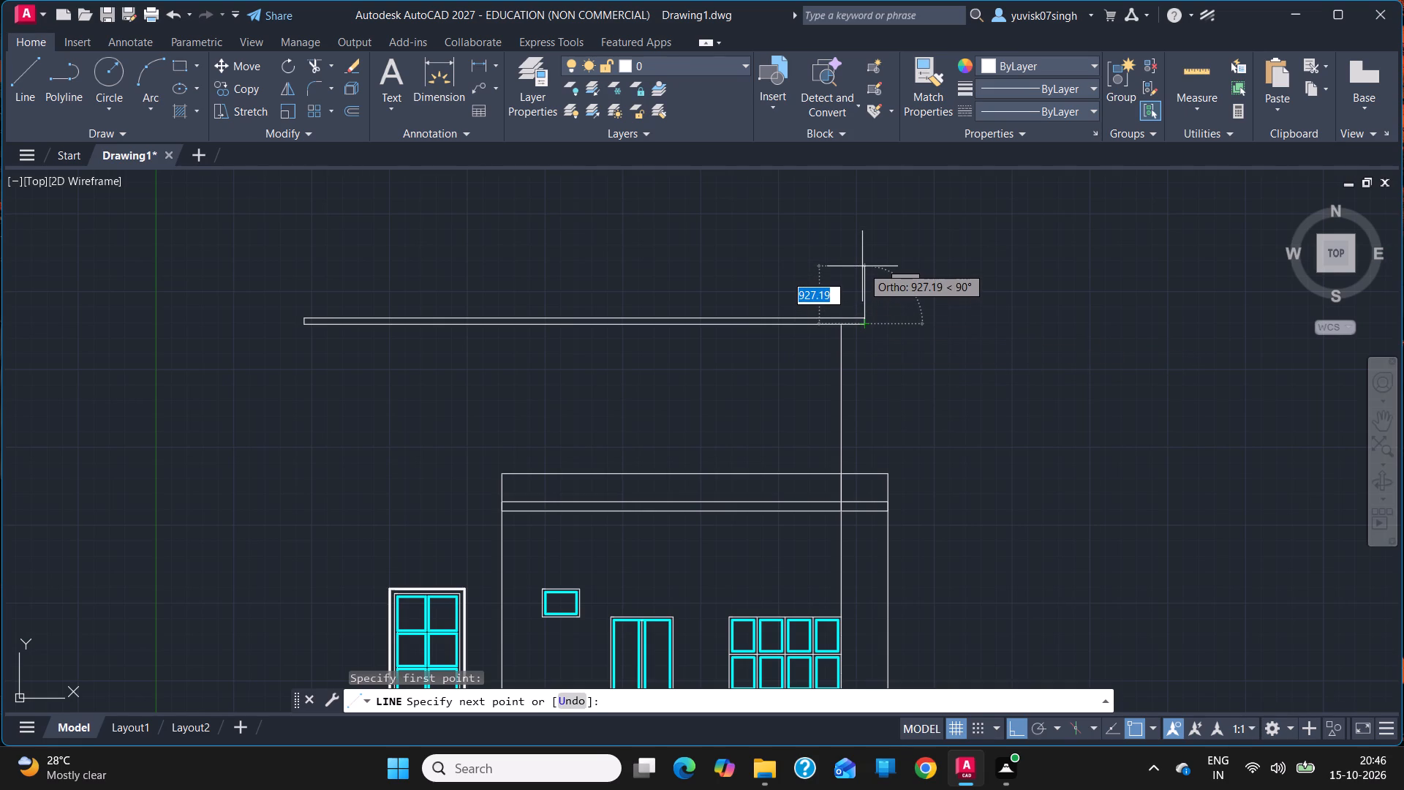
text(900)
key(Return)
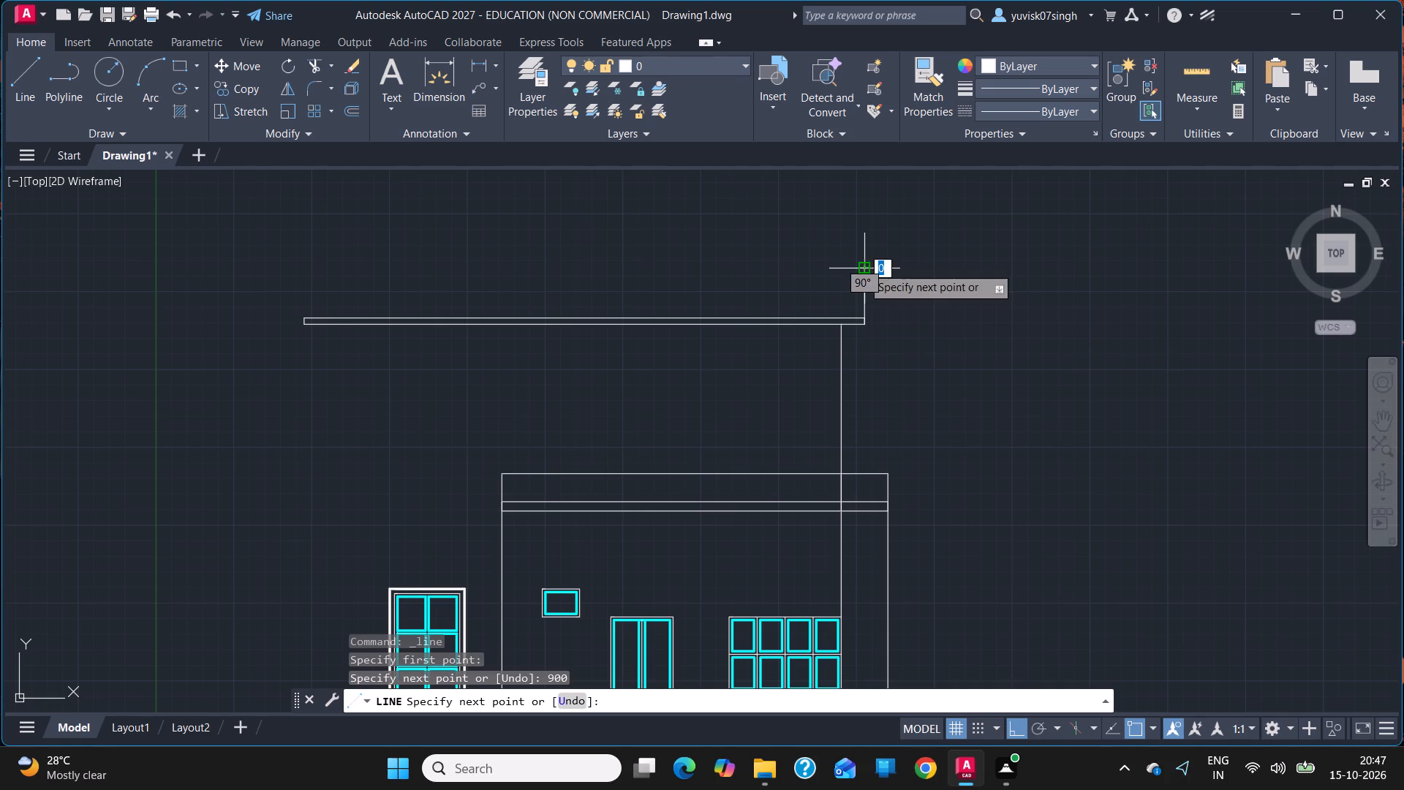
text(9000)
key(Return)
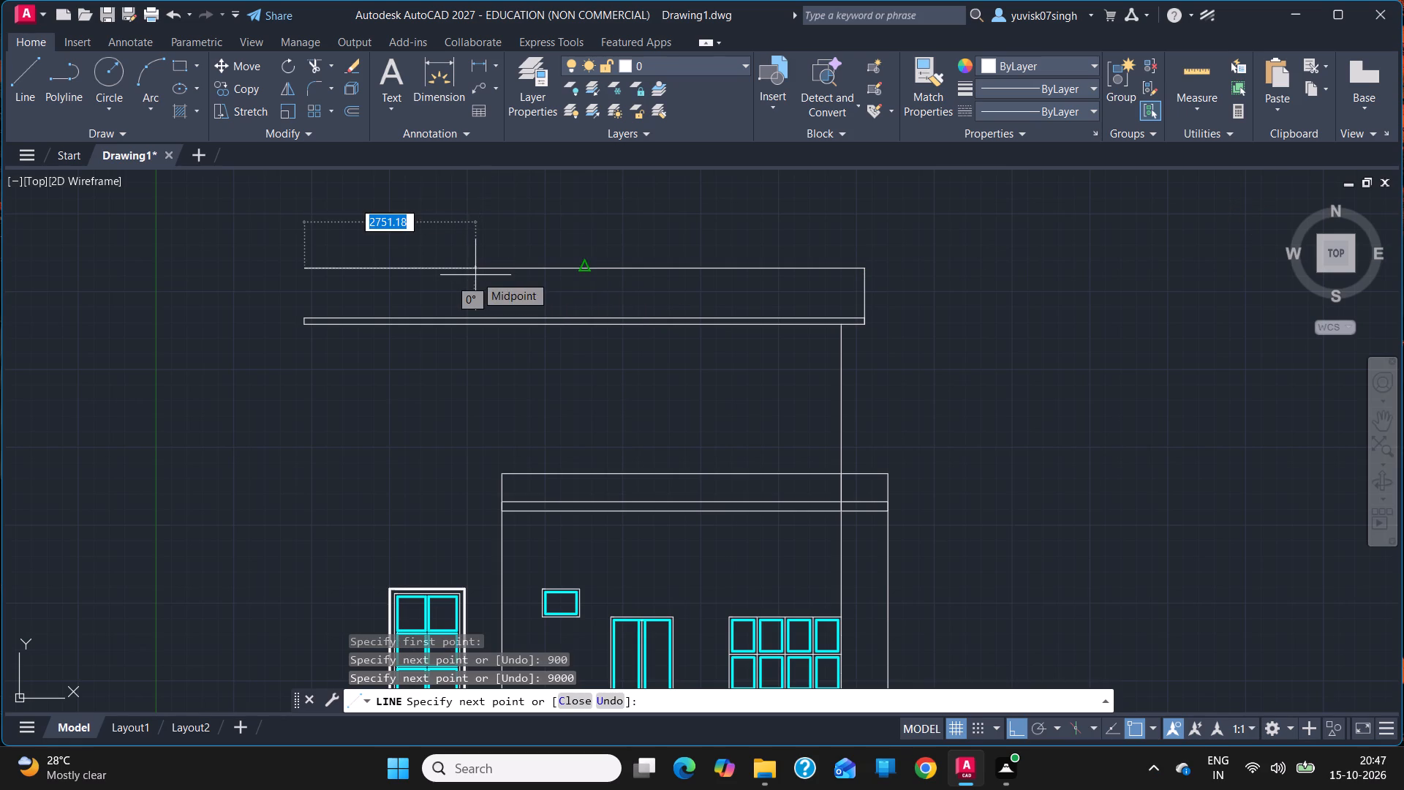
click(300, 313)
key(Escape)
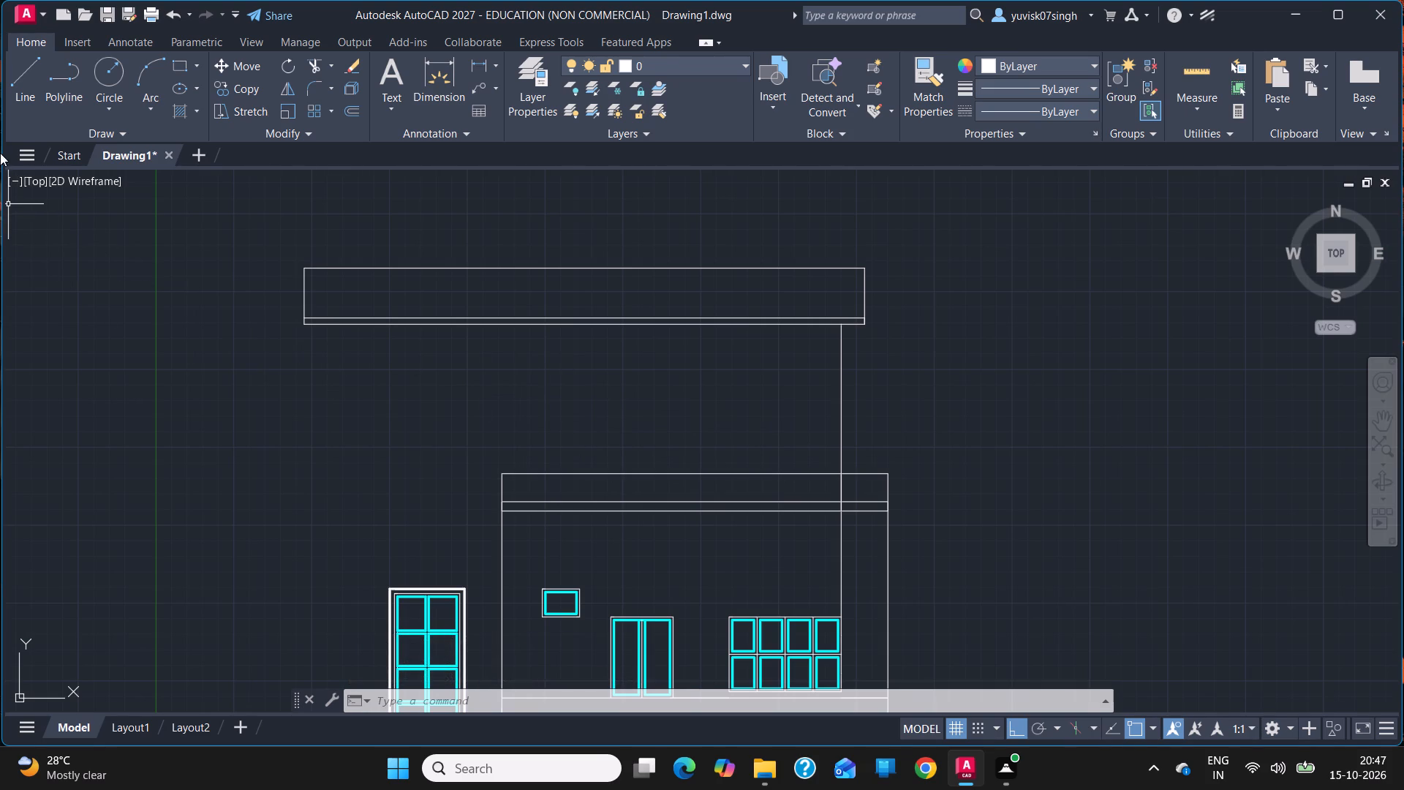
Draw a vertical wall line from the top right corner of the entrance steps up to the roof slab's underside.
click(21, 102)
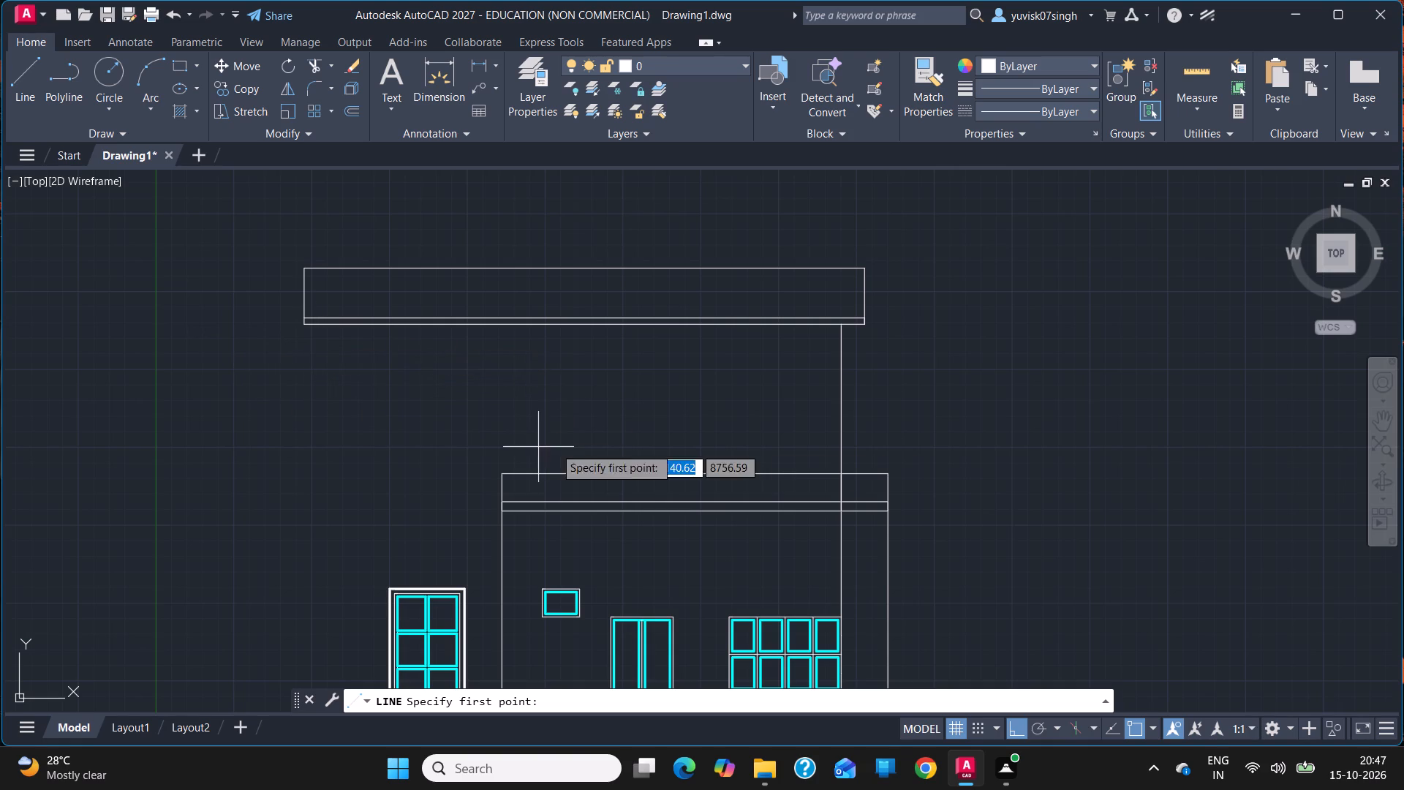
click(1370, 429)
drag(1049, 552, 1122, 363)
drag(1113, 397, 1261, 206)
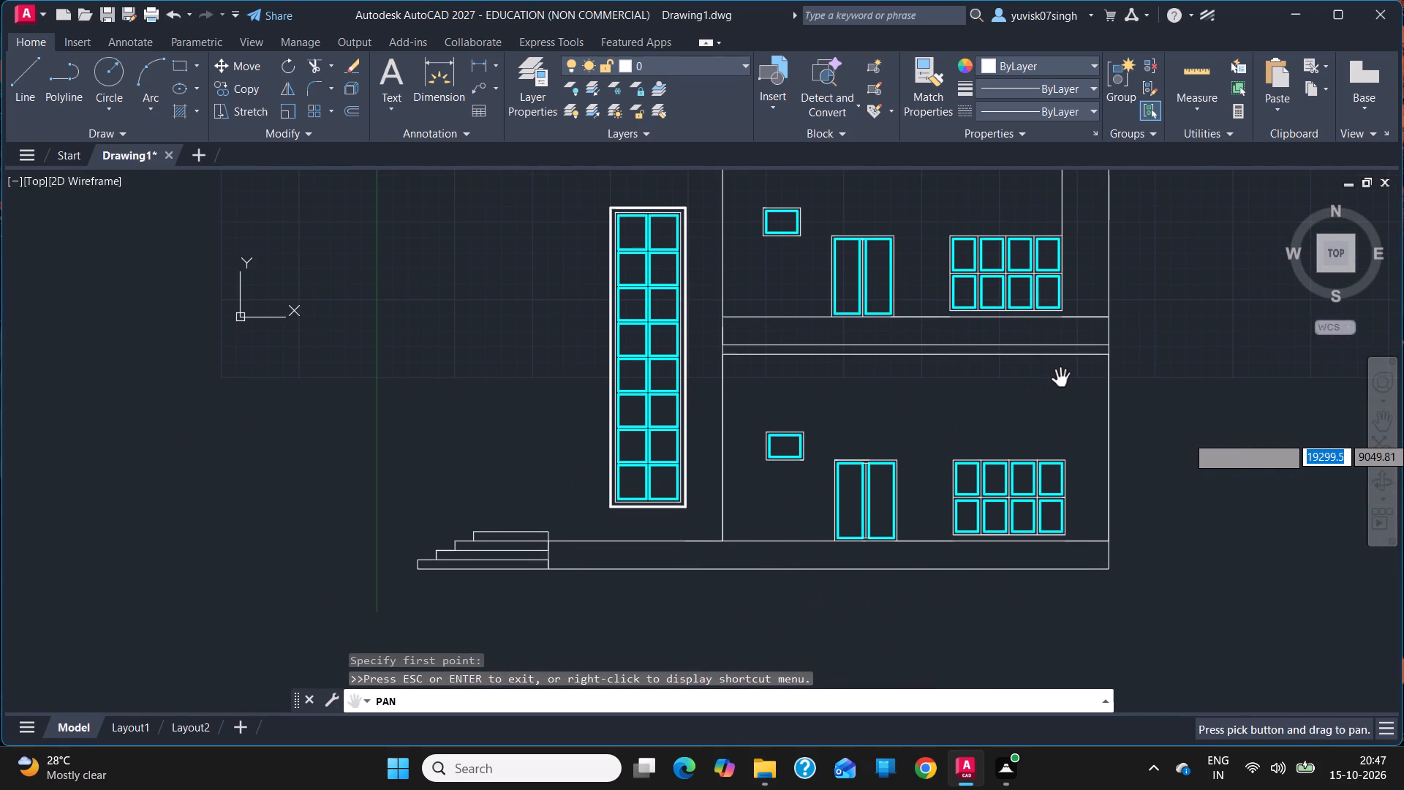
ctrl+scroll(1061, 379, down, 3)
drag(924, 361, 811, 369)
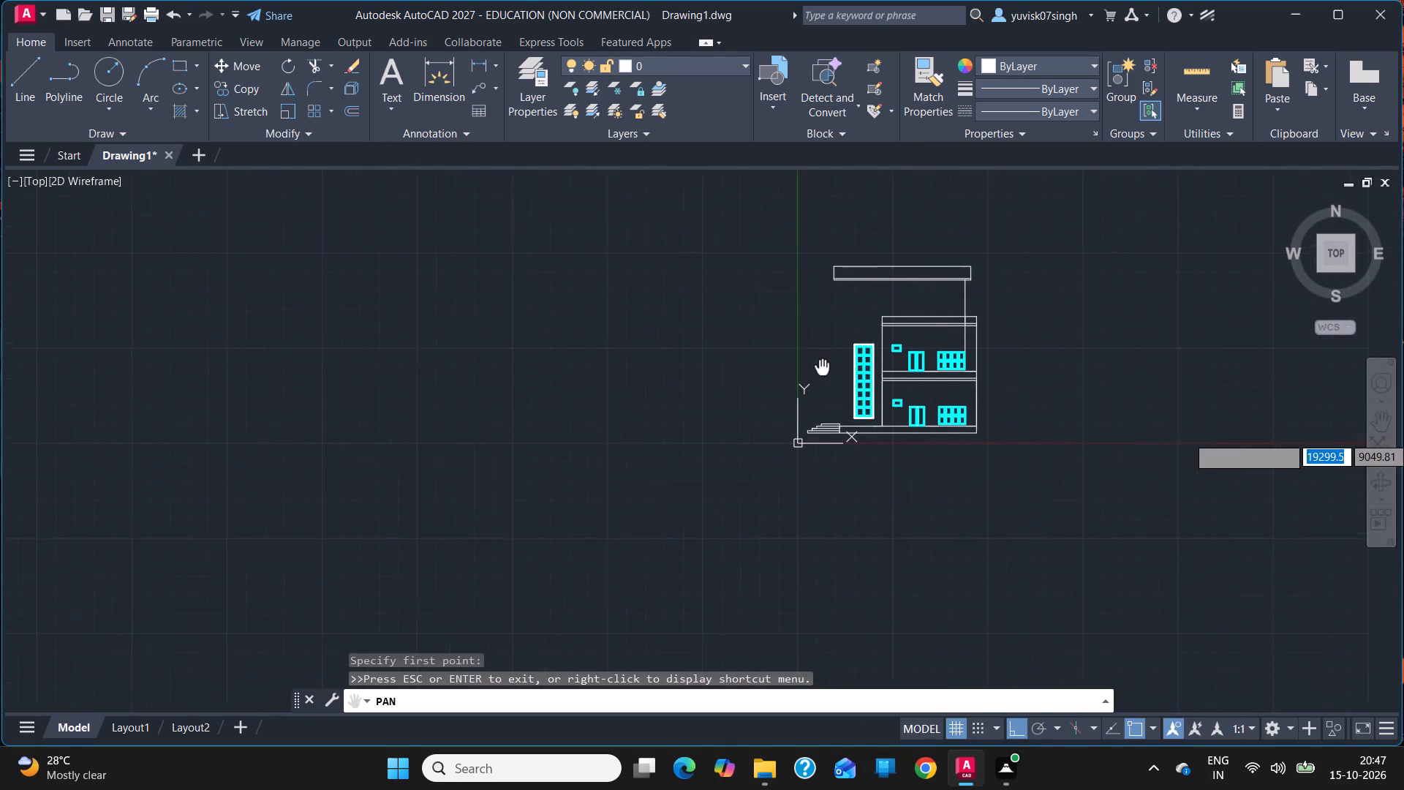
drag(811, 369, 796, 370)
ctrl+scroll(796, 370, up, 2)
drag(796, 370, 779, 425)
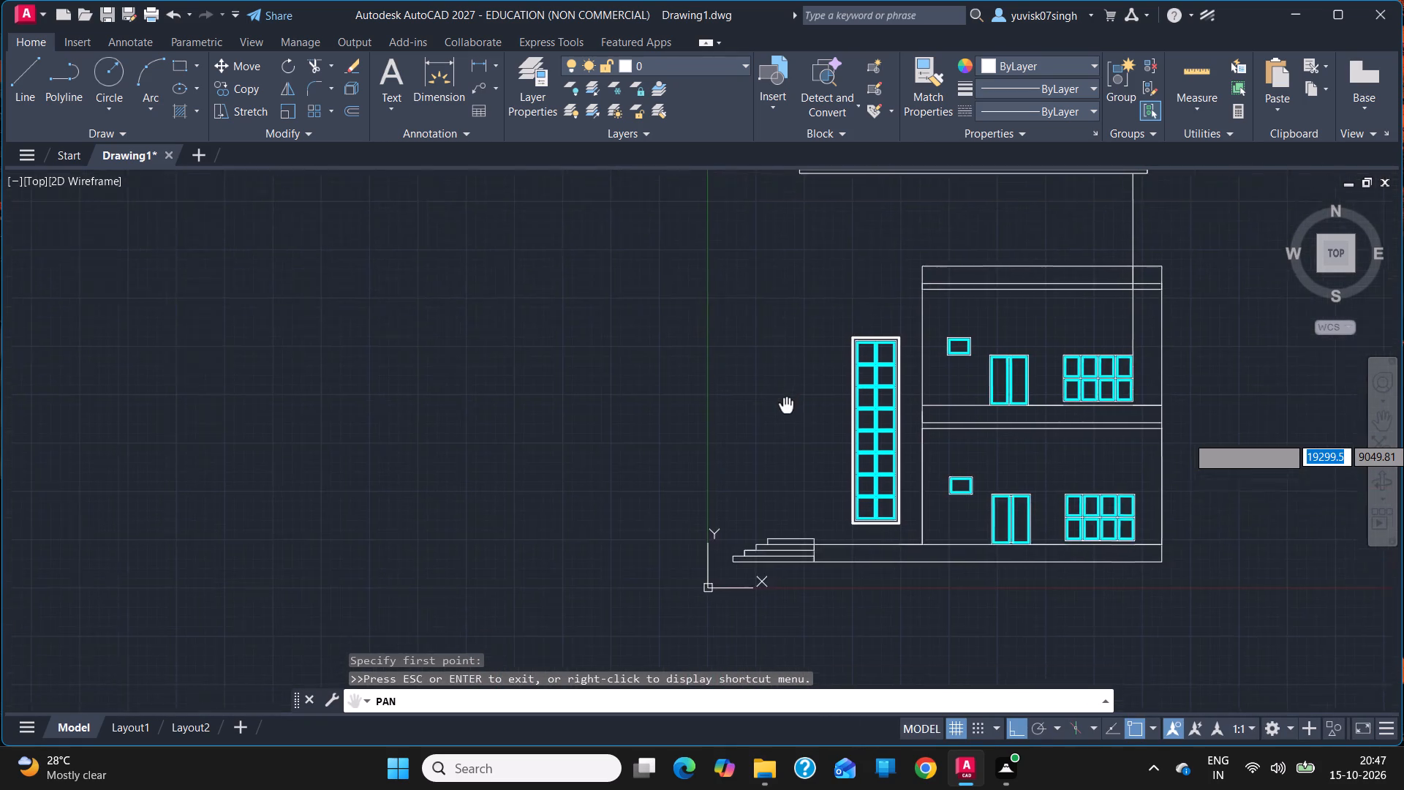
drag(779, 425, 758, 467)
key(Escape)
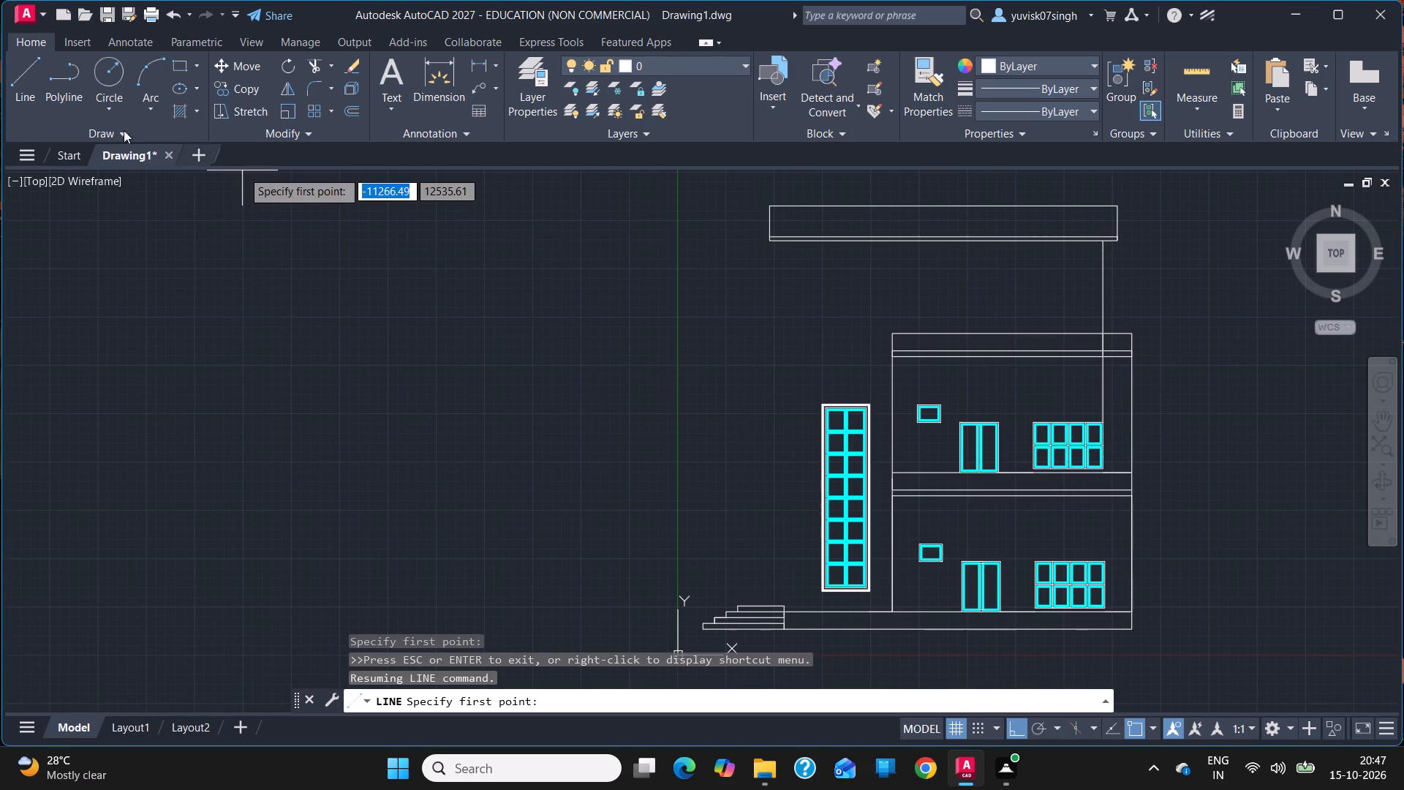
click(39, 94)
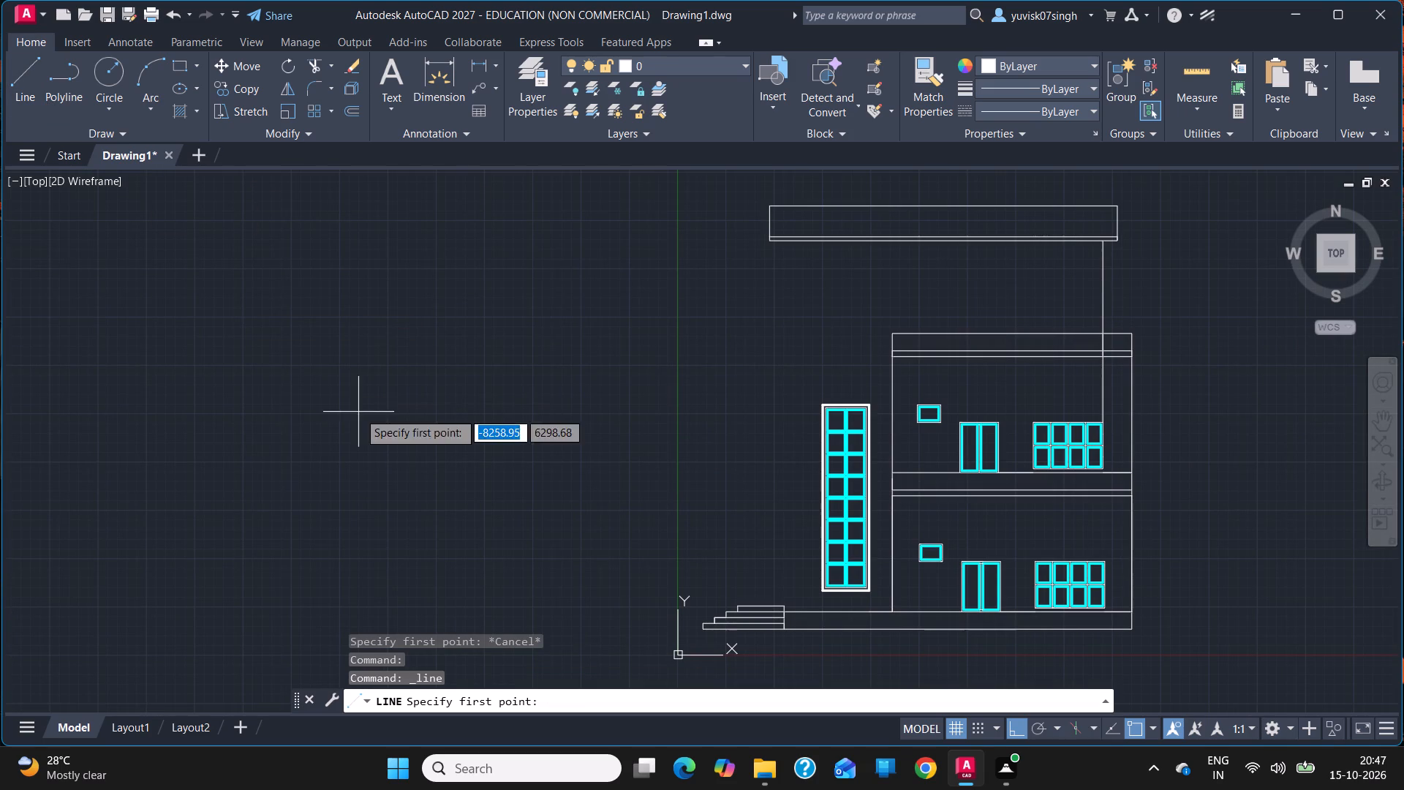
click(786, 603)
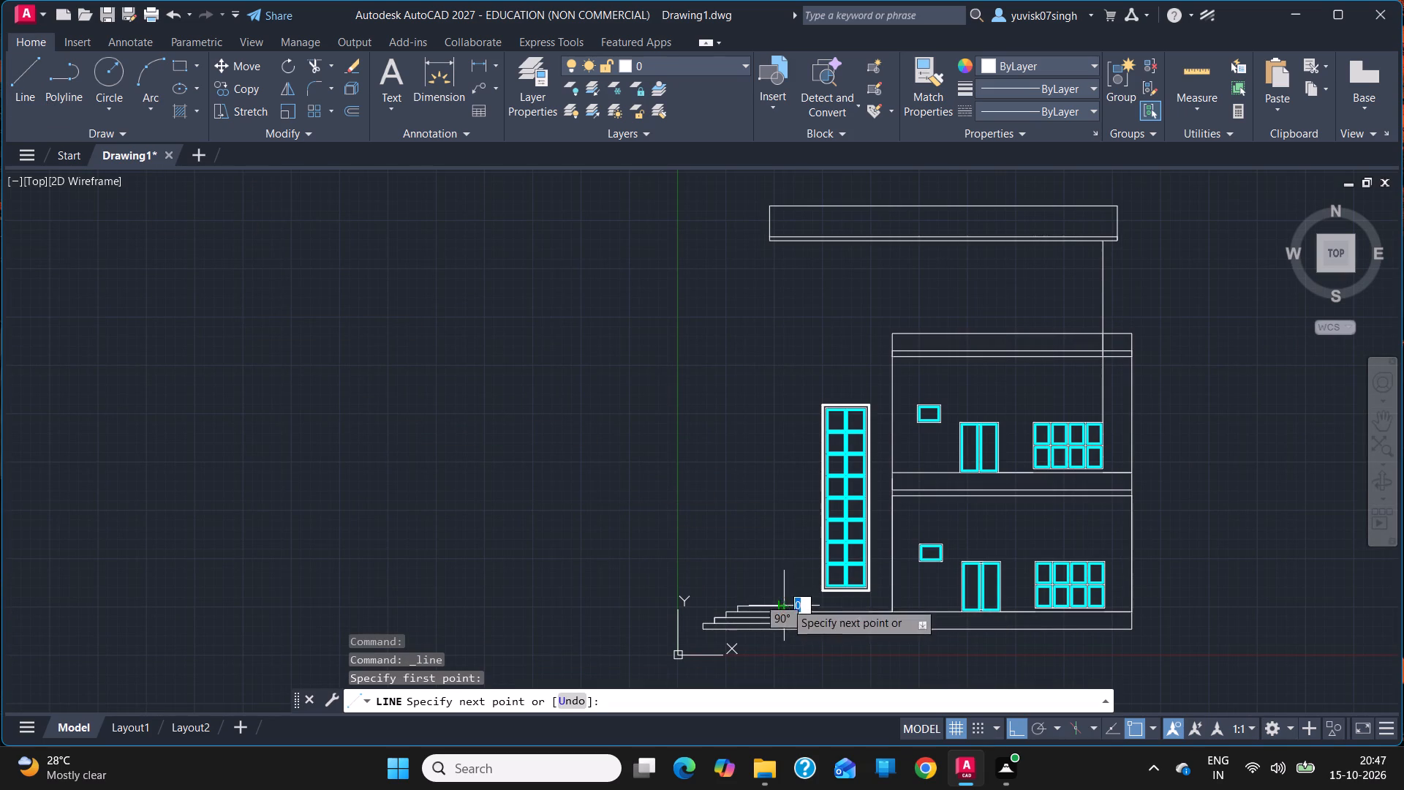
click(783, 244)
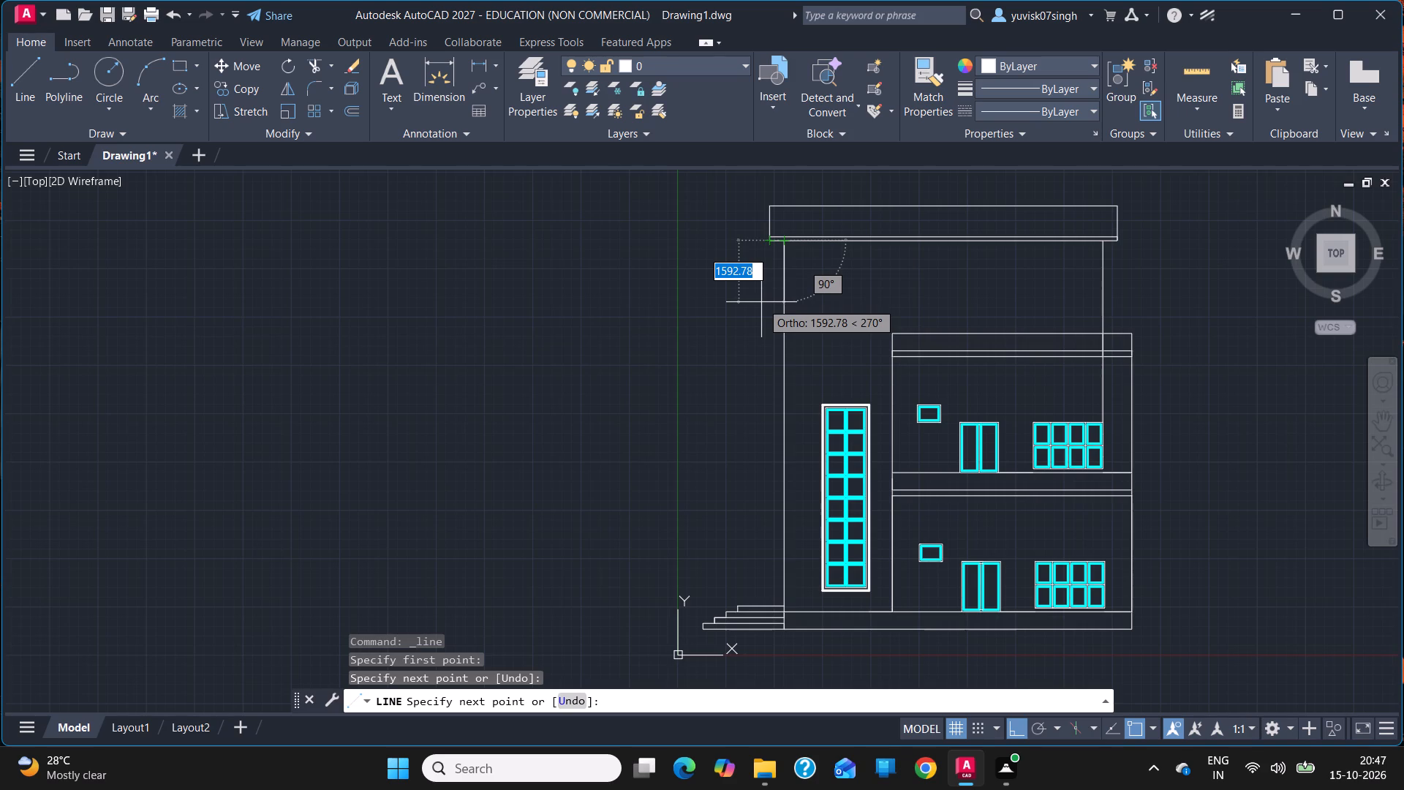
key(Escape)
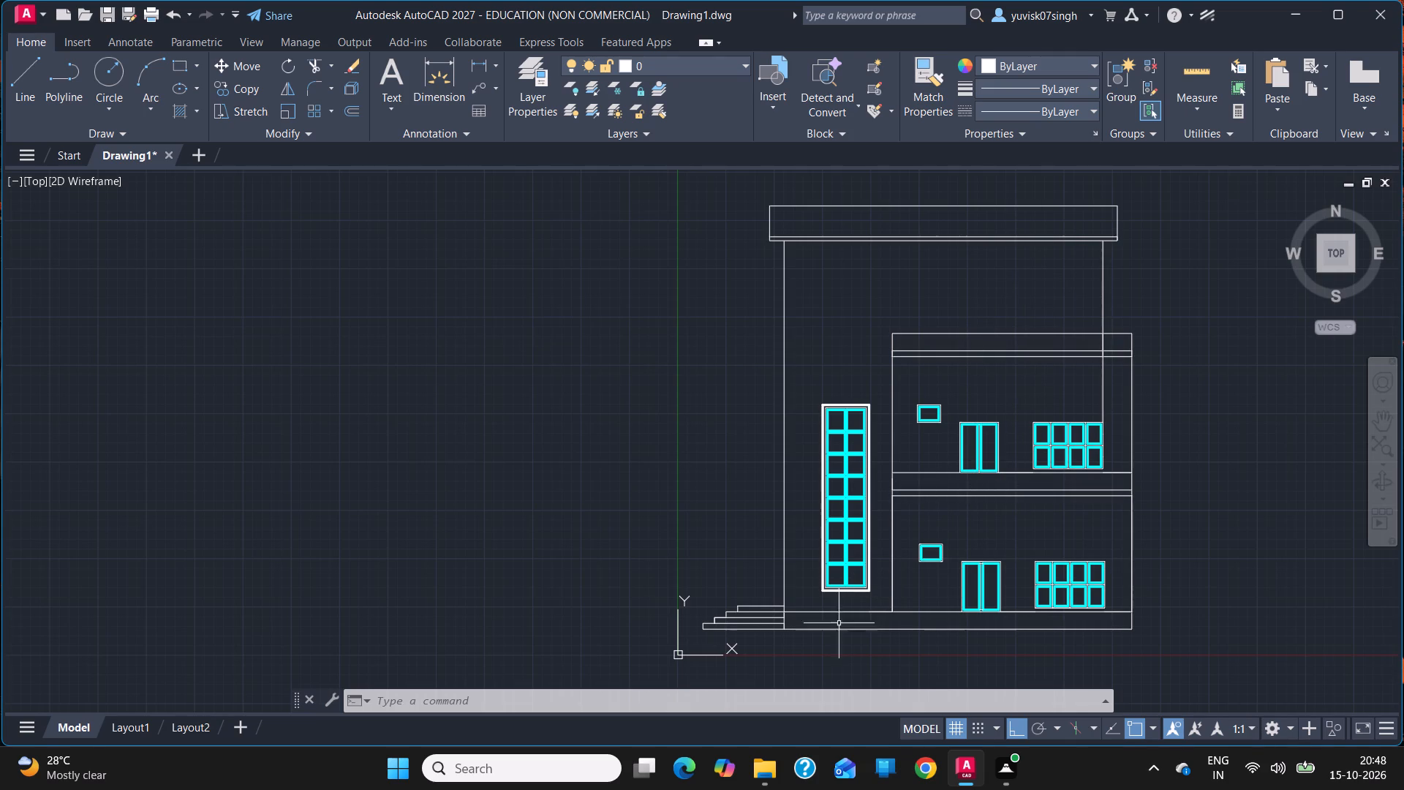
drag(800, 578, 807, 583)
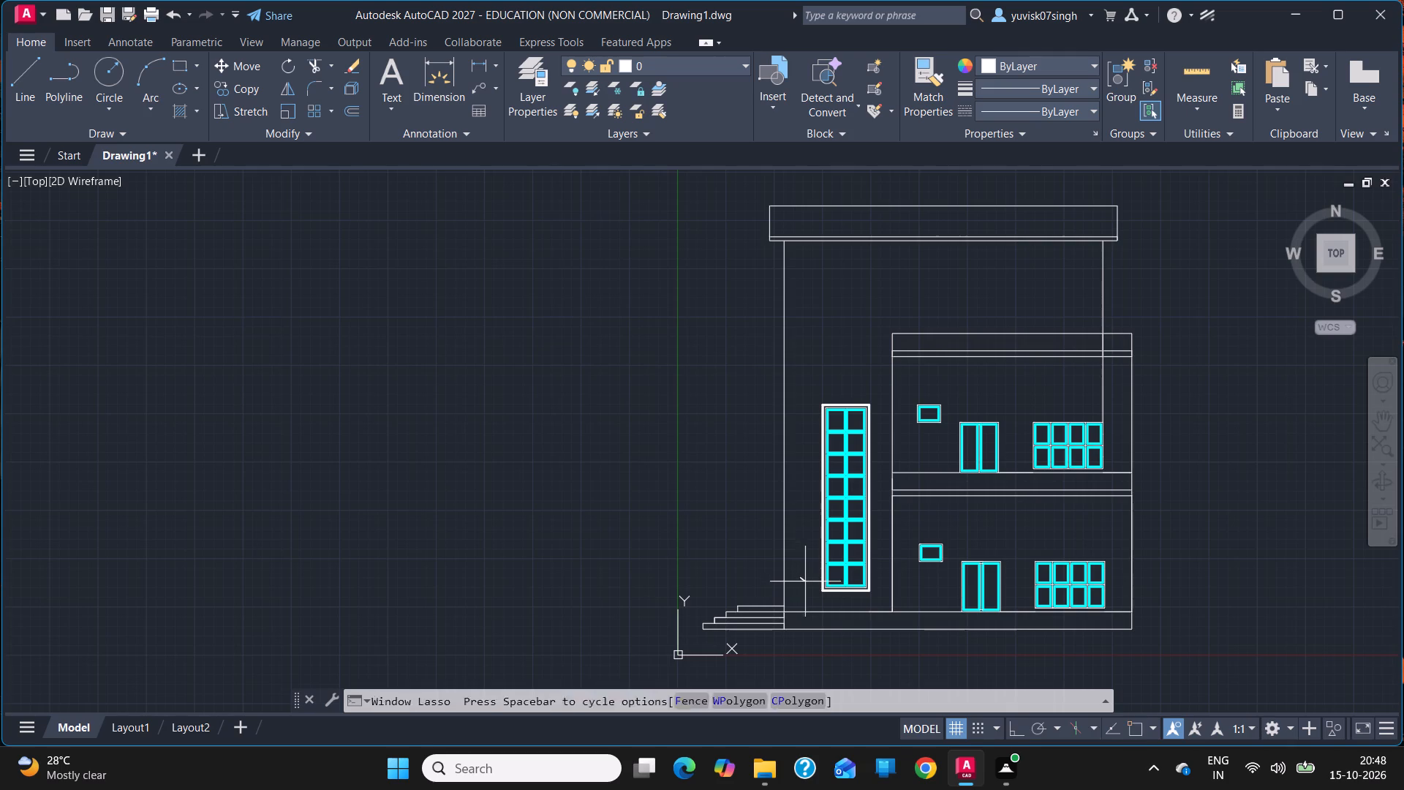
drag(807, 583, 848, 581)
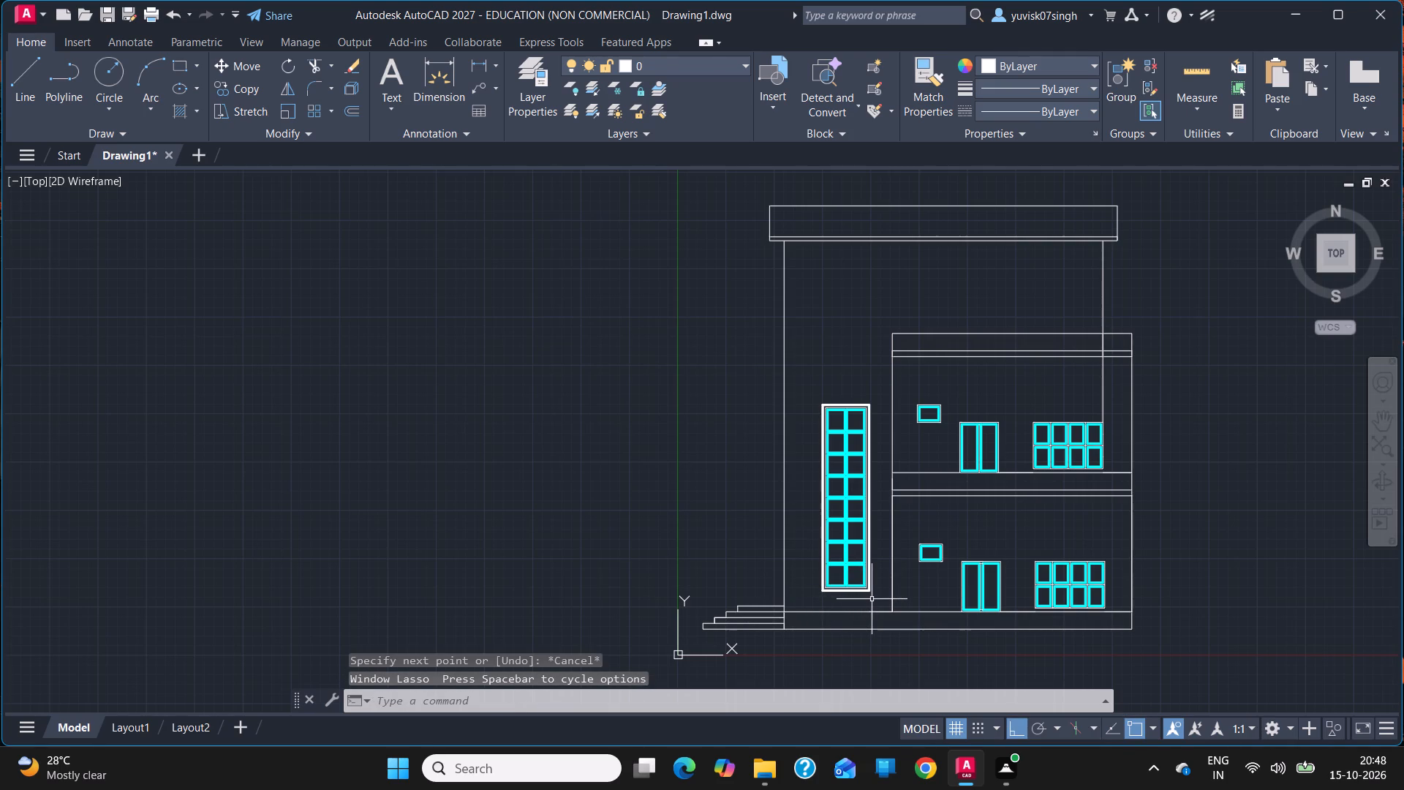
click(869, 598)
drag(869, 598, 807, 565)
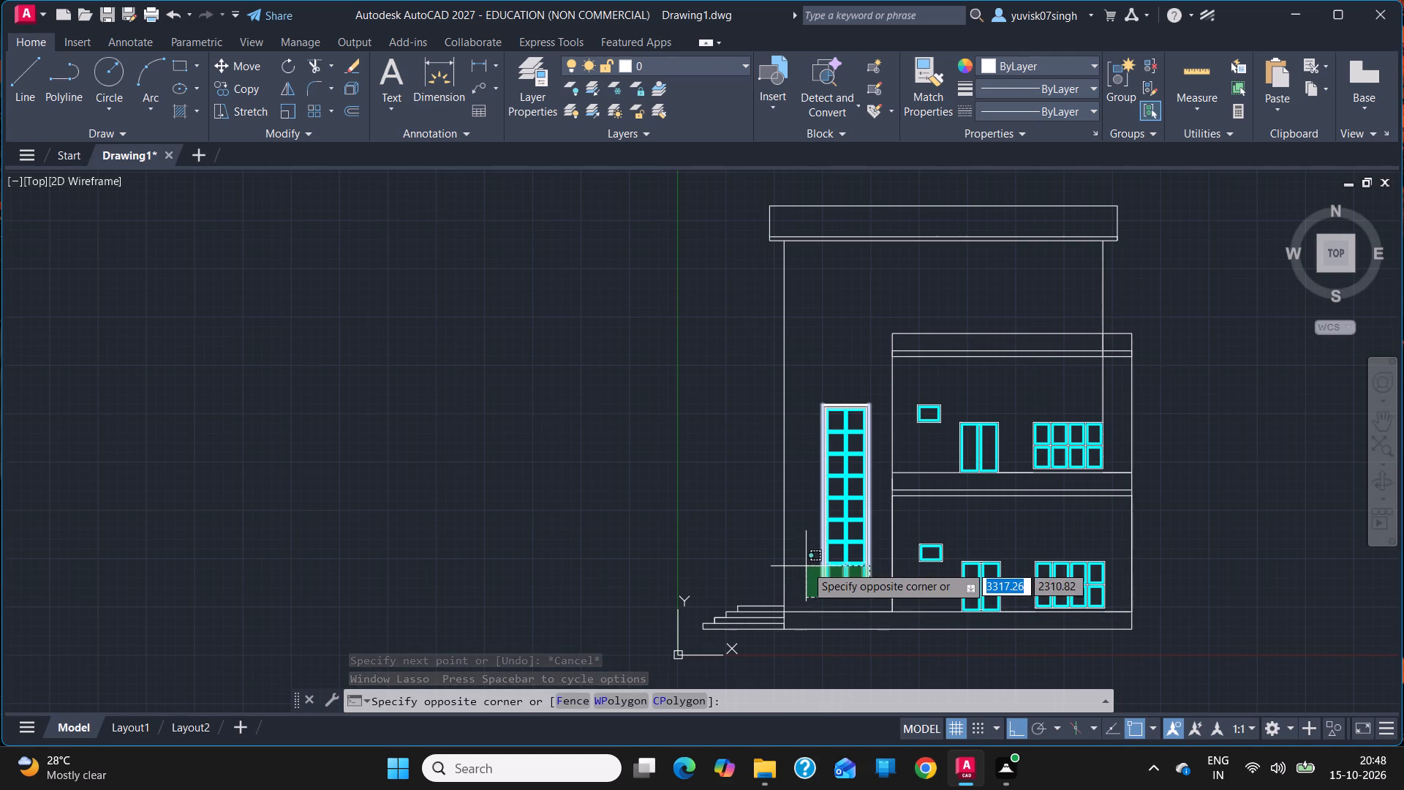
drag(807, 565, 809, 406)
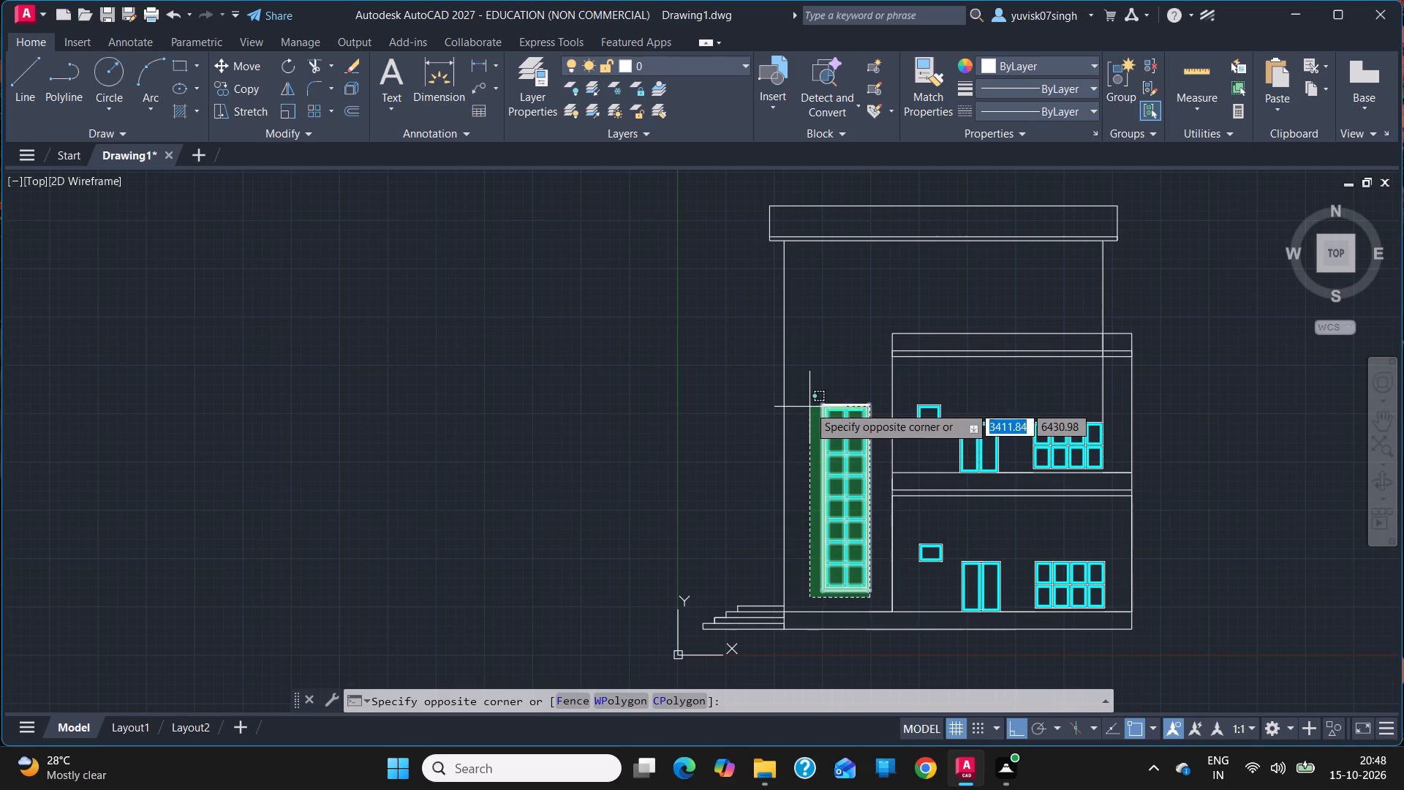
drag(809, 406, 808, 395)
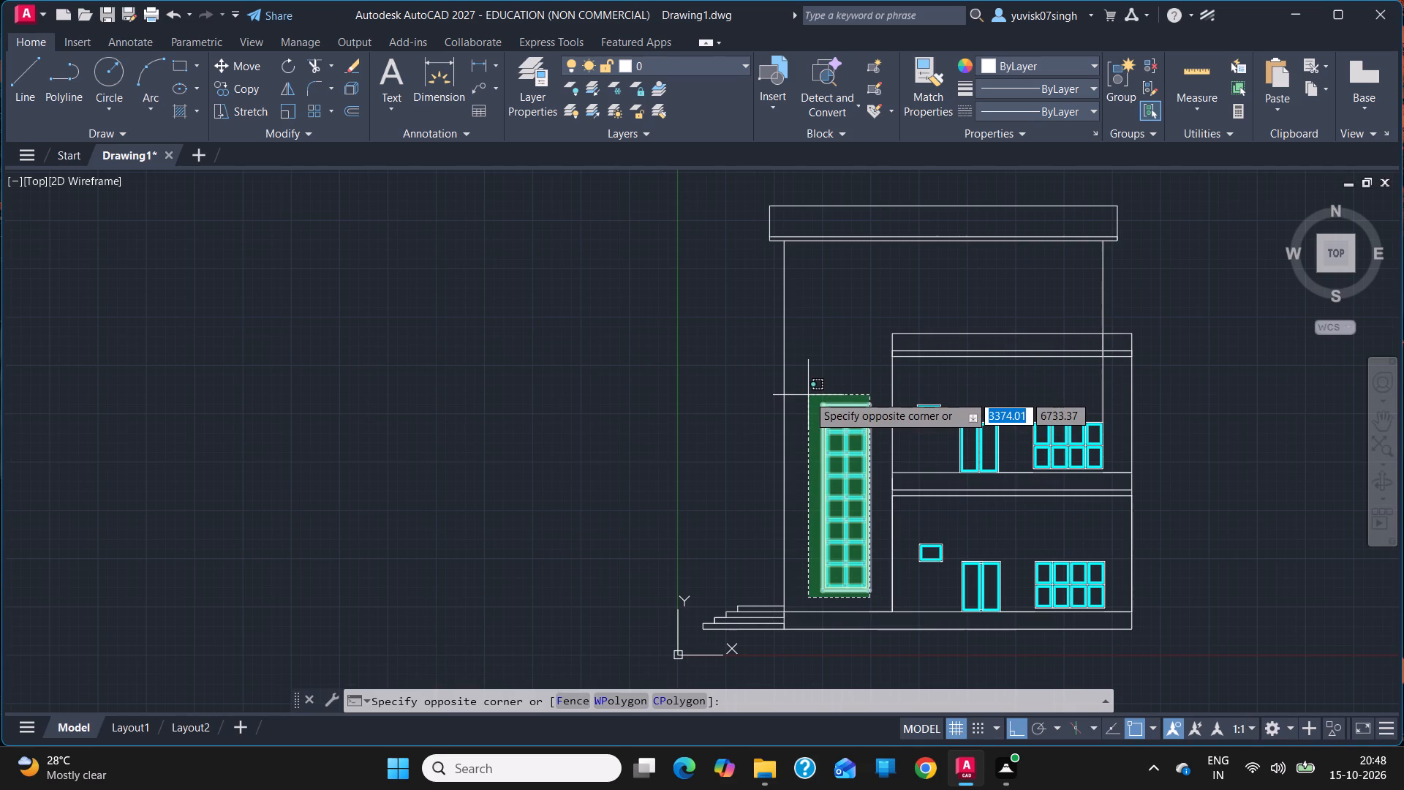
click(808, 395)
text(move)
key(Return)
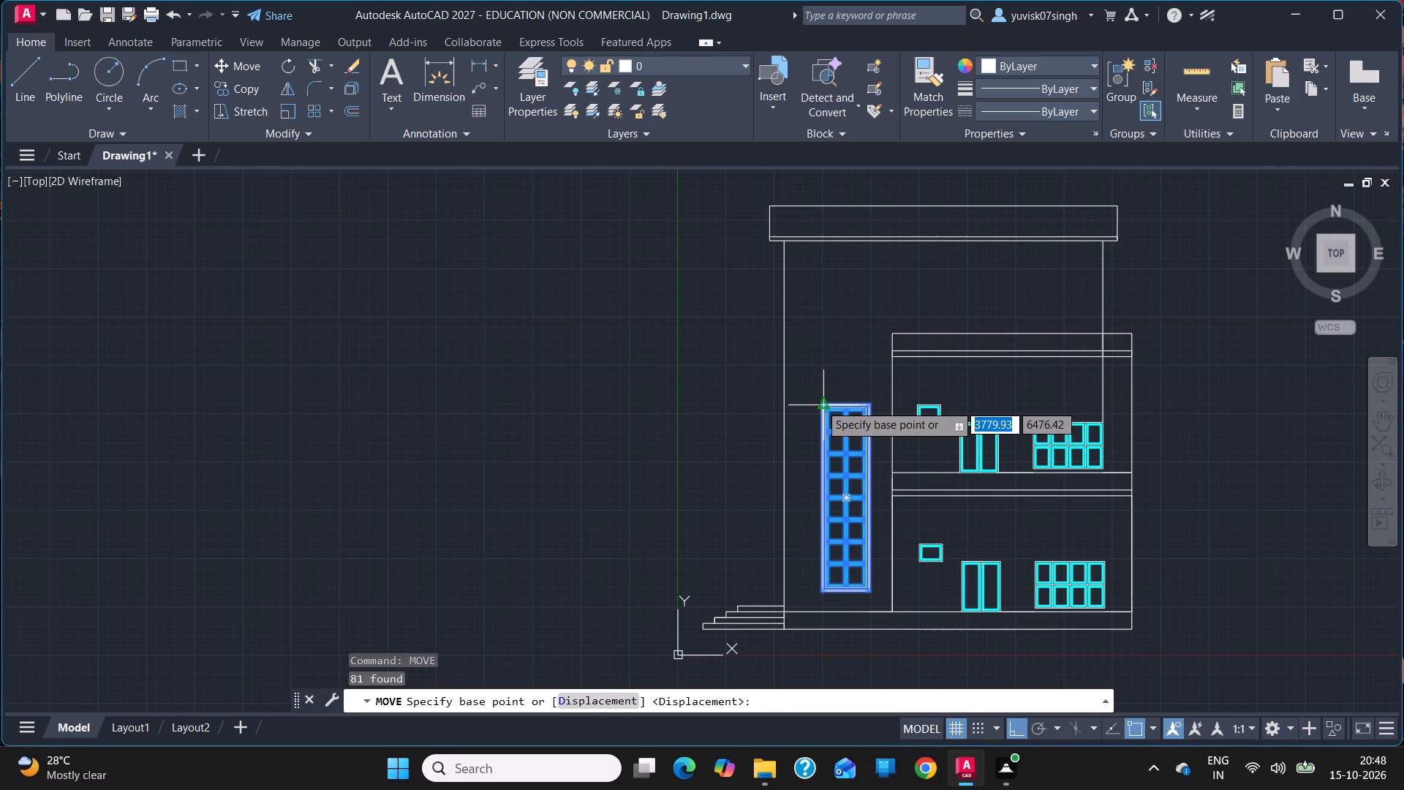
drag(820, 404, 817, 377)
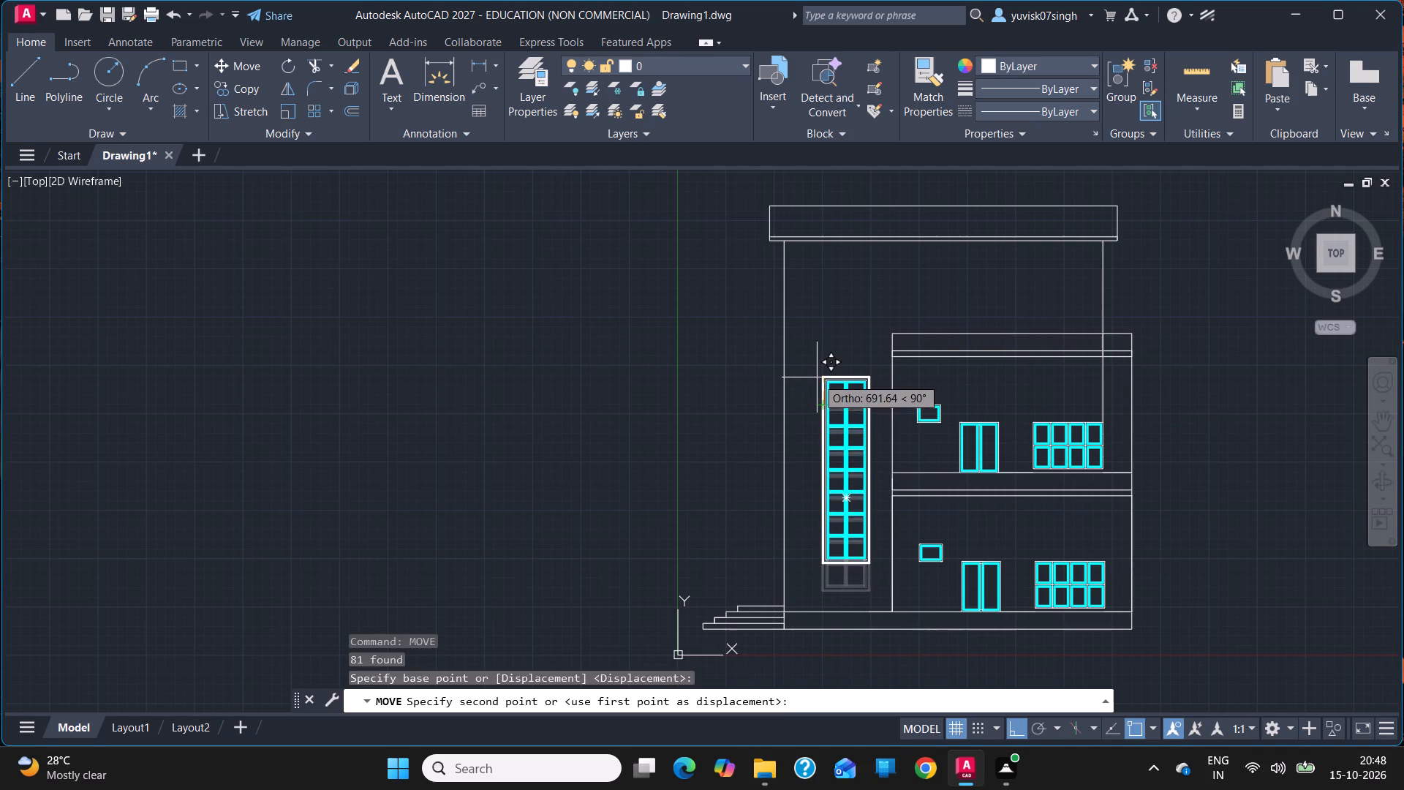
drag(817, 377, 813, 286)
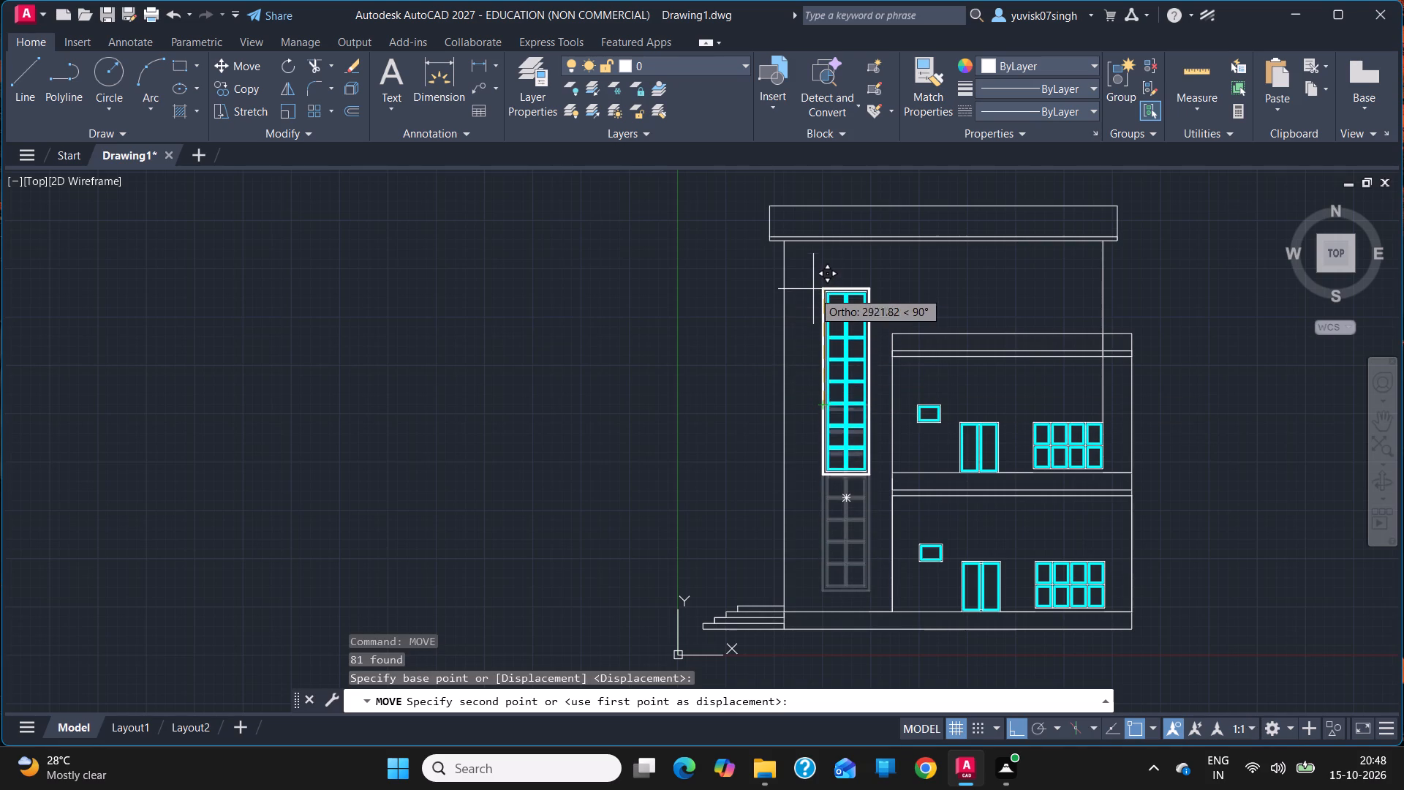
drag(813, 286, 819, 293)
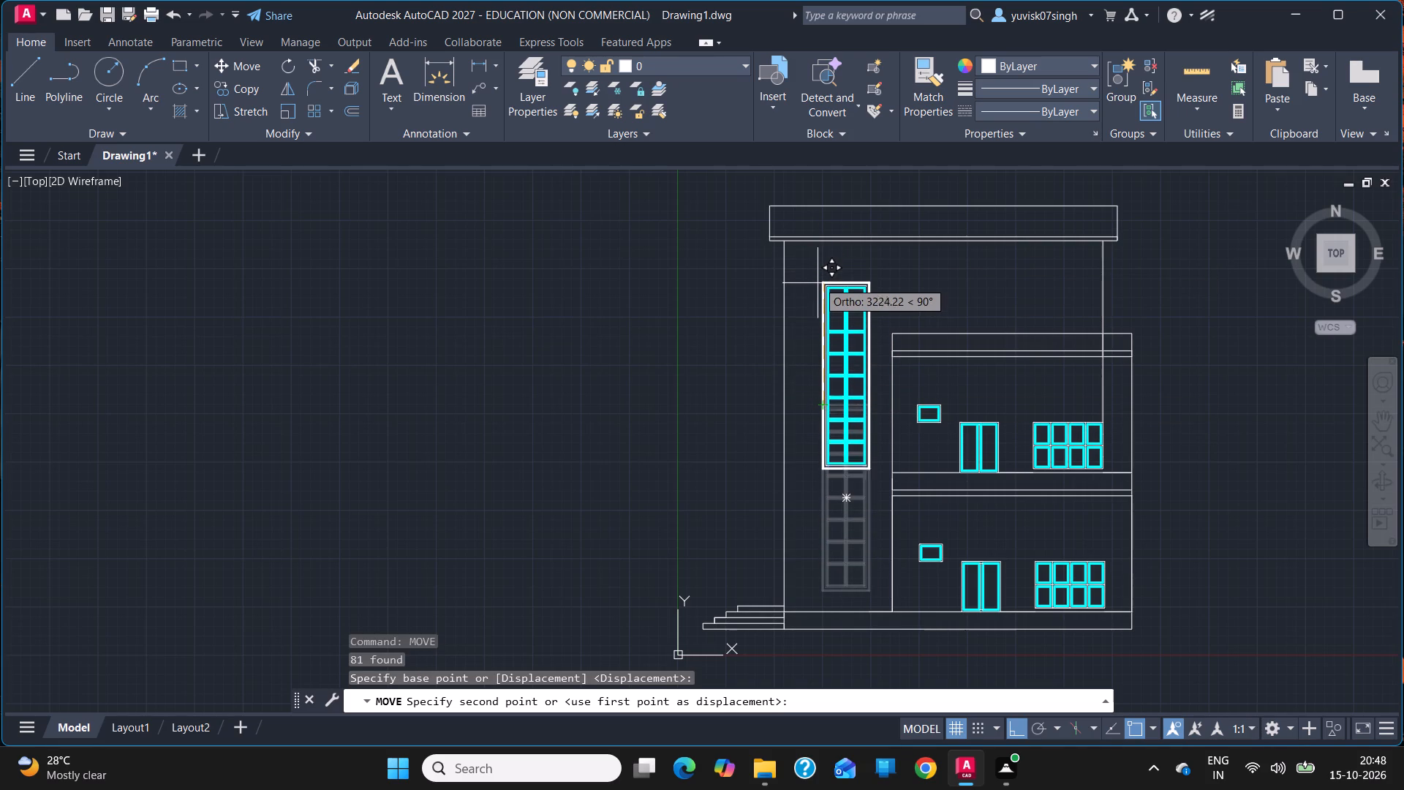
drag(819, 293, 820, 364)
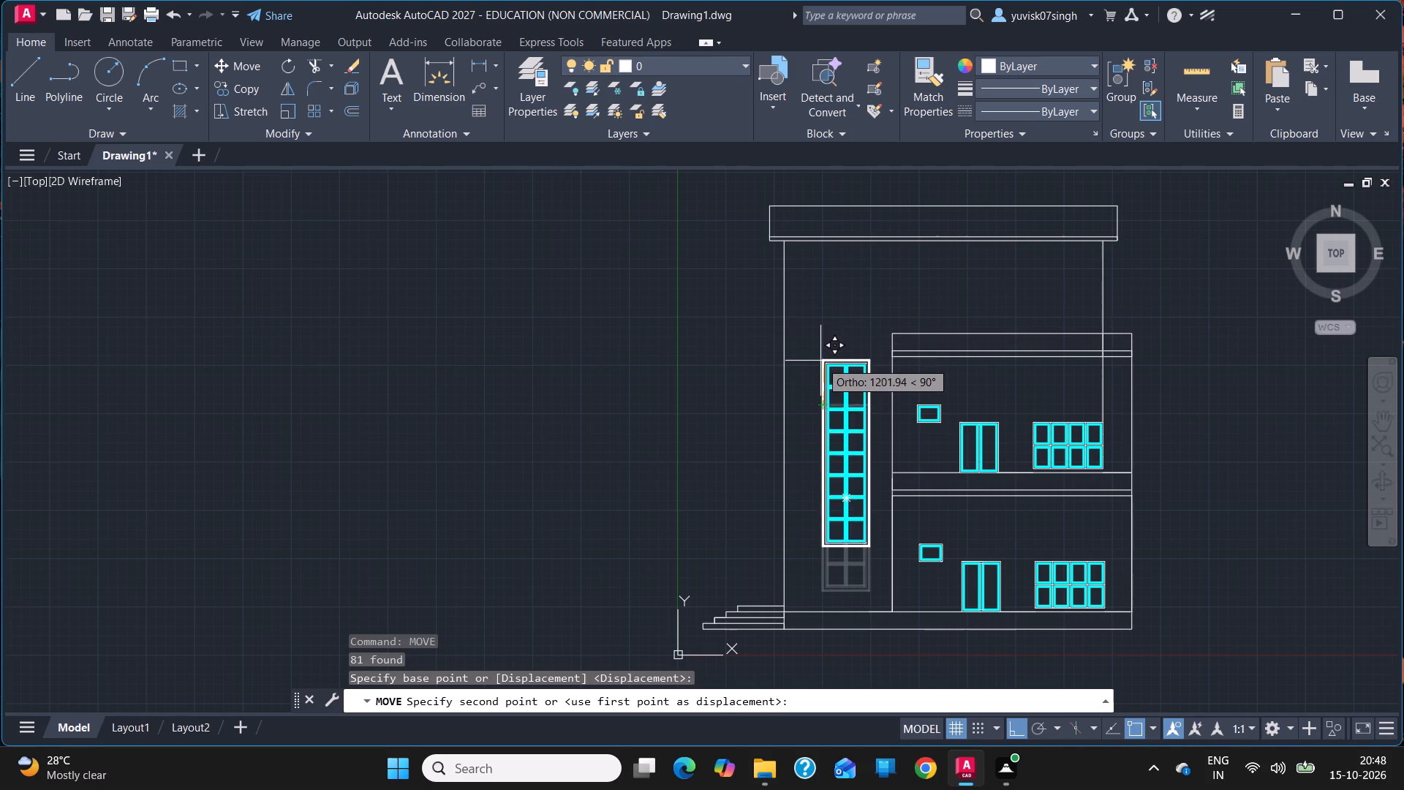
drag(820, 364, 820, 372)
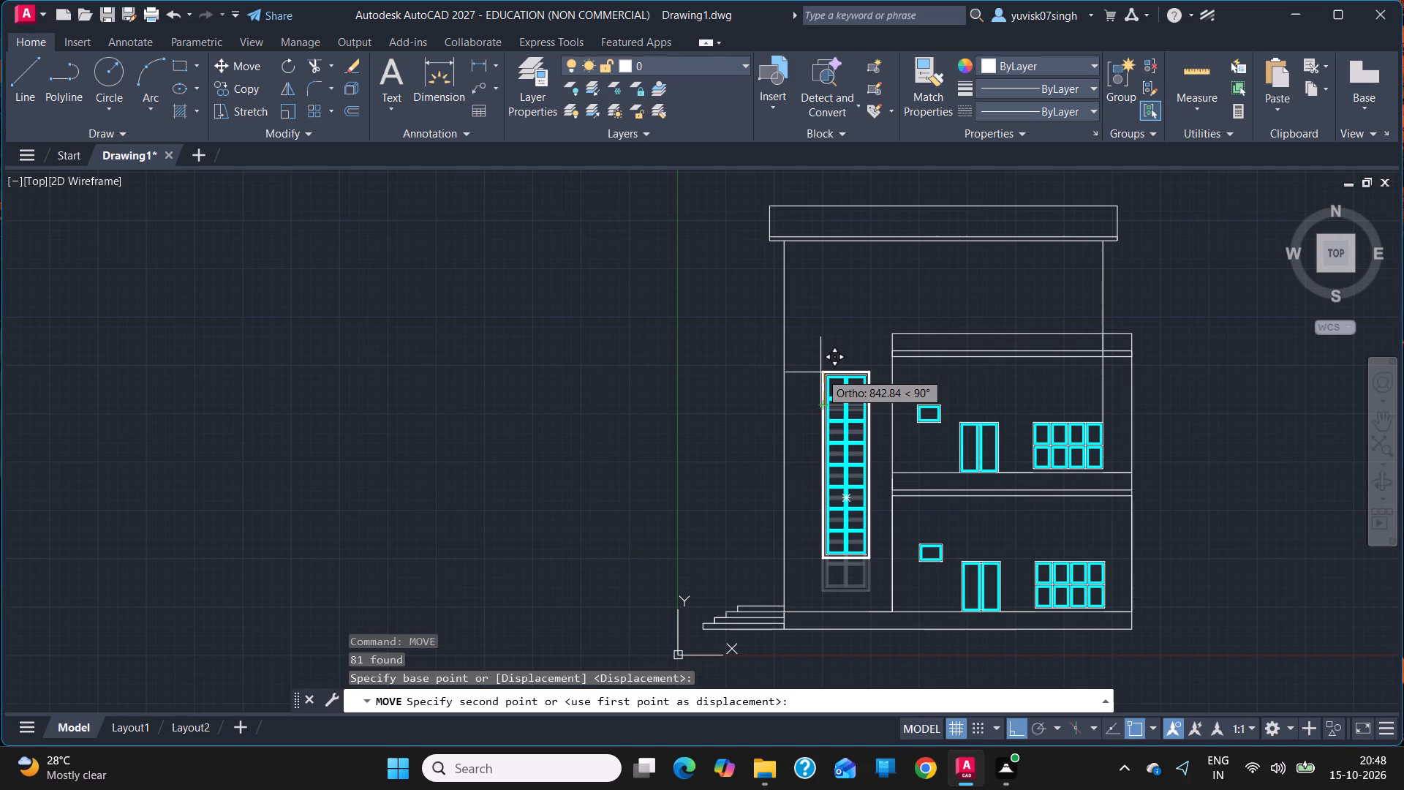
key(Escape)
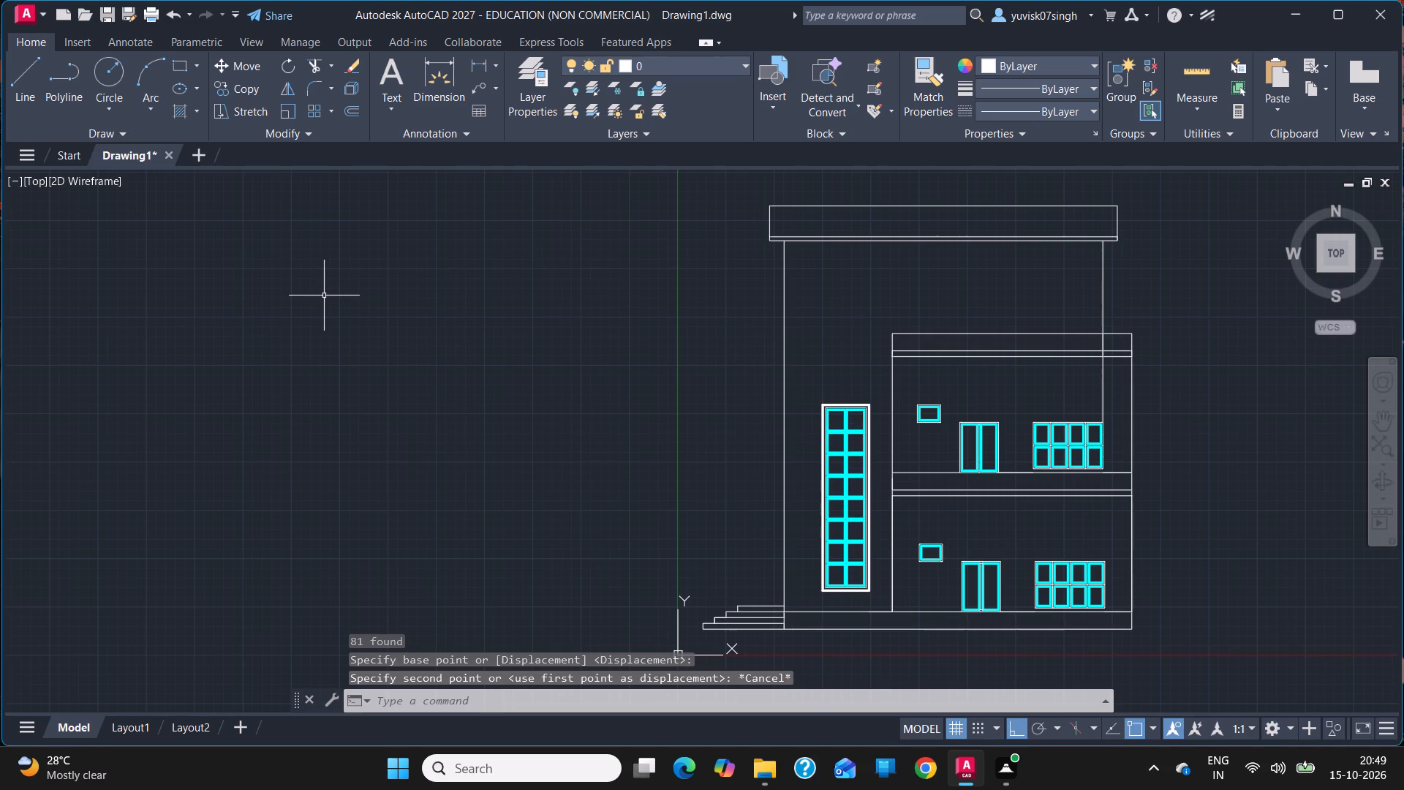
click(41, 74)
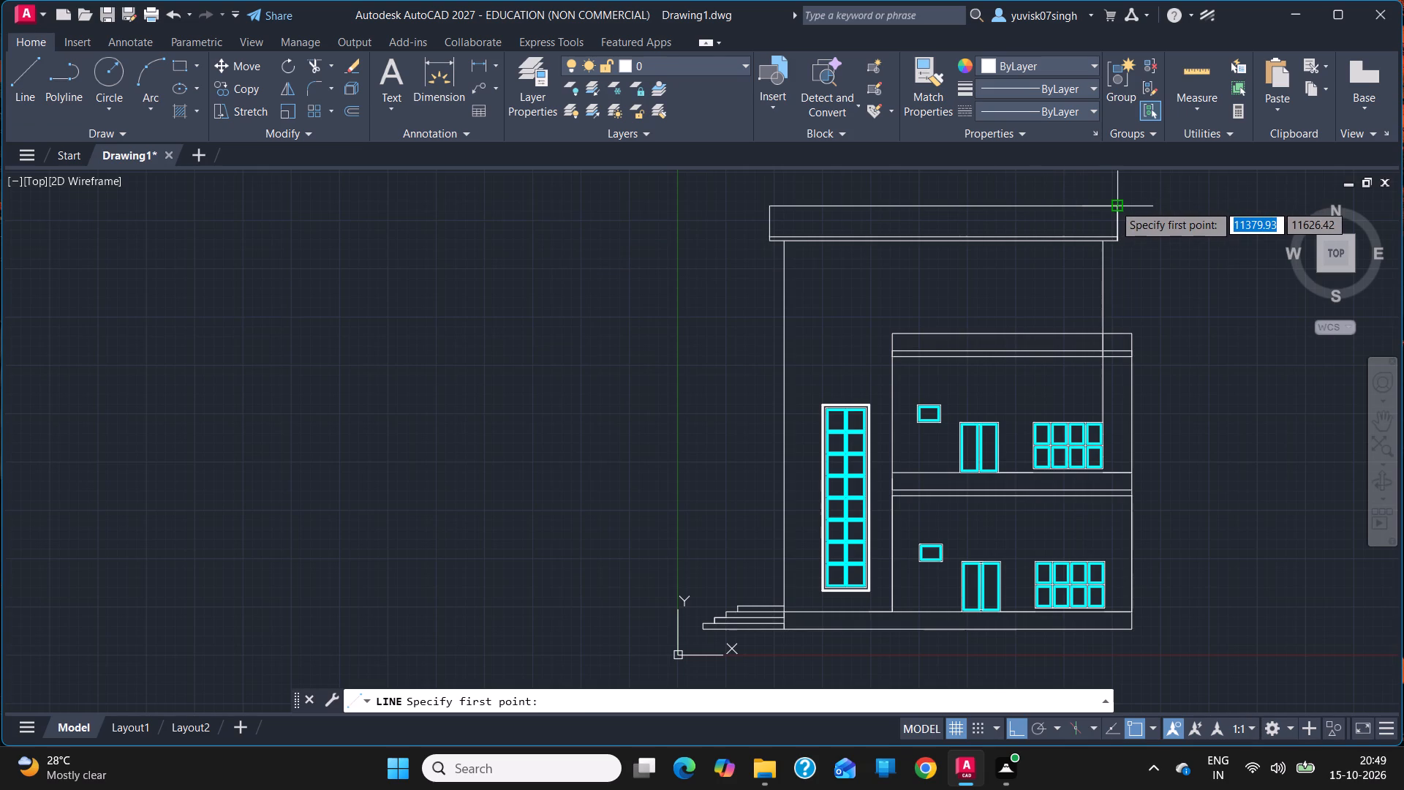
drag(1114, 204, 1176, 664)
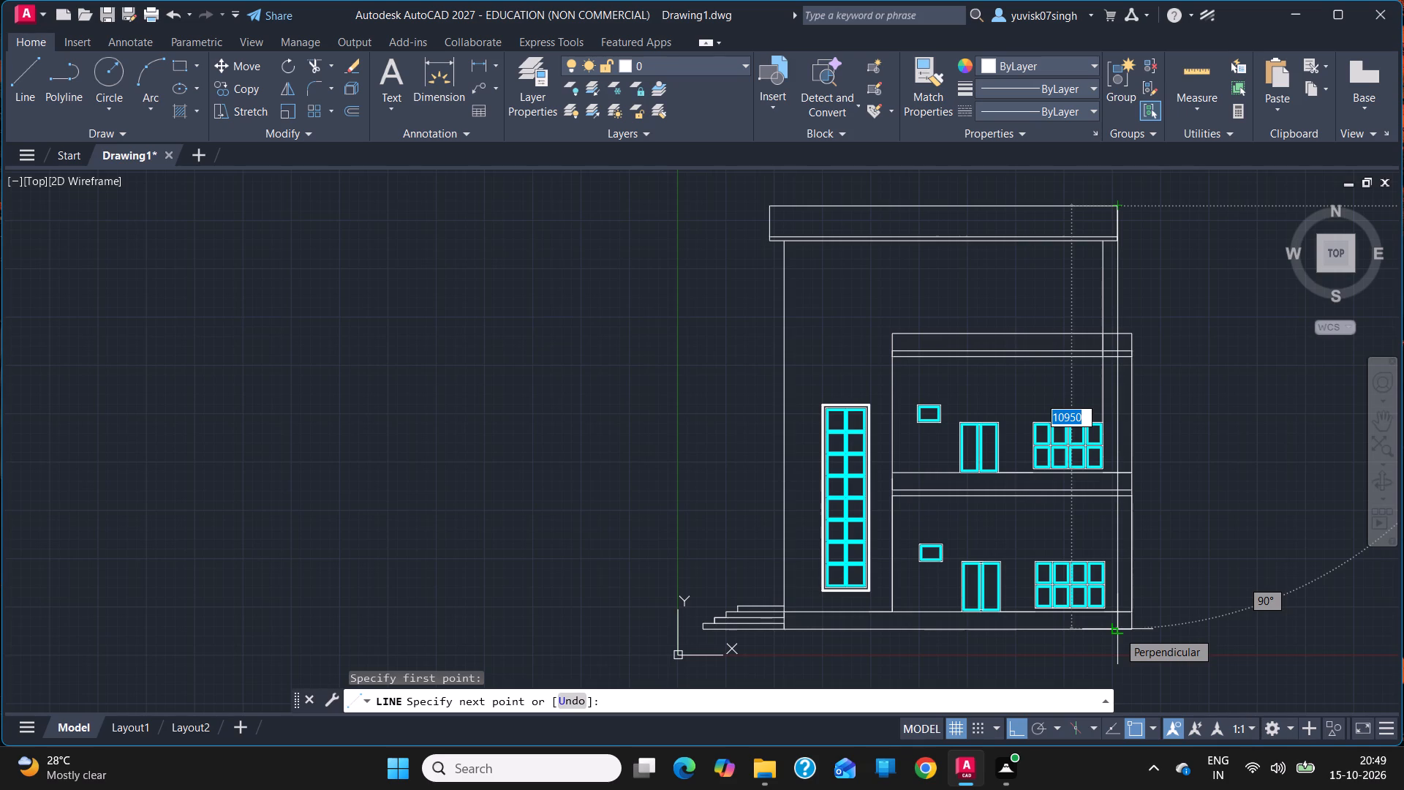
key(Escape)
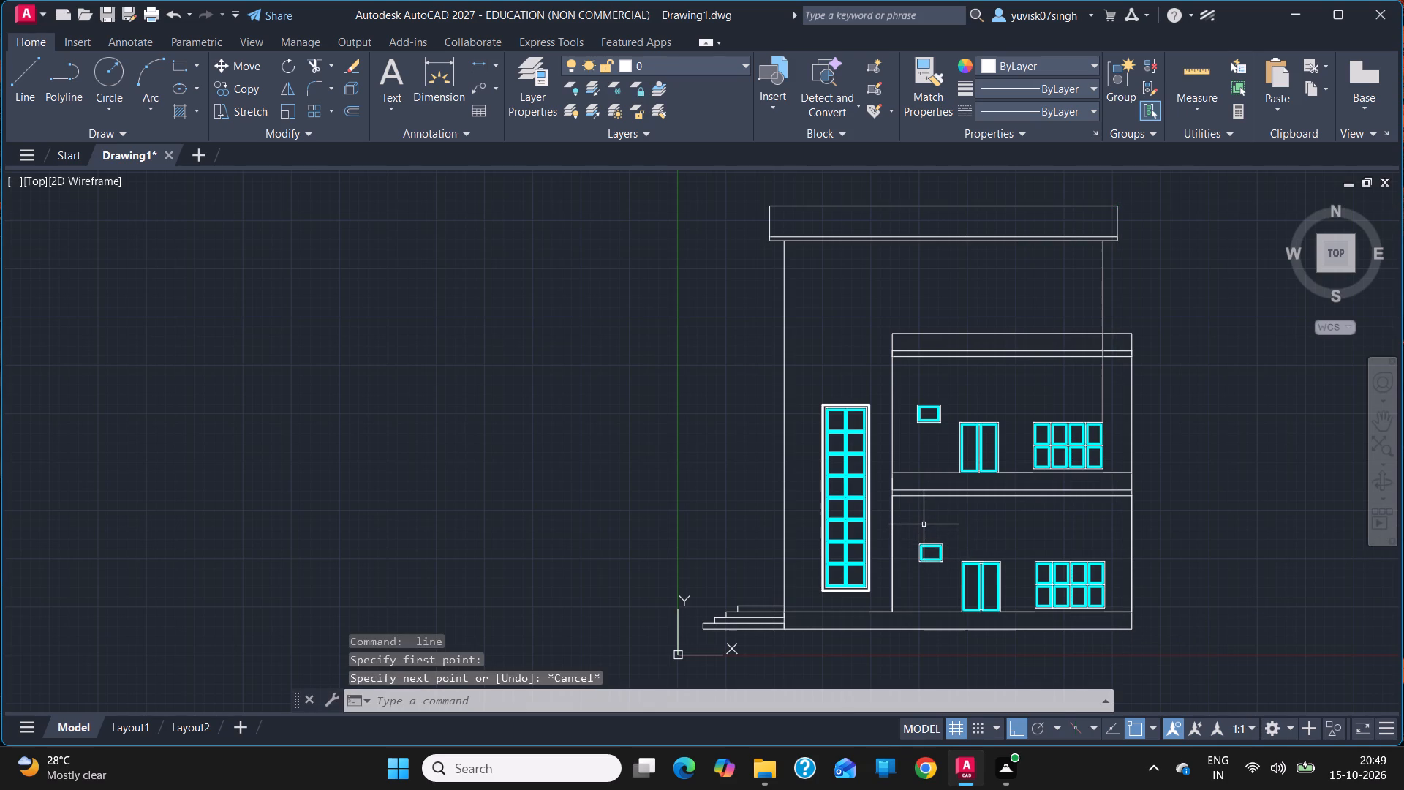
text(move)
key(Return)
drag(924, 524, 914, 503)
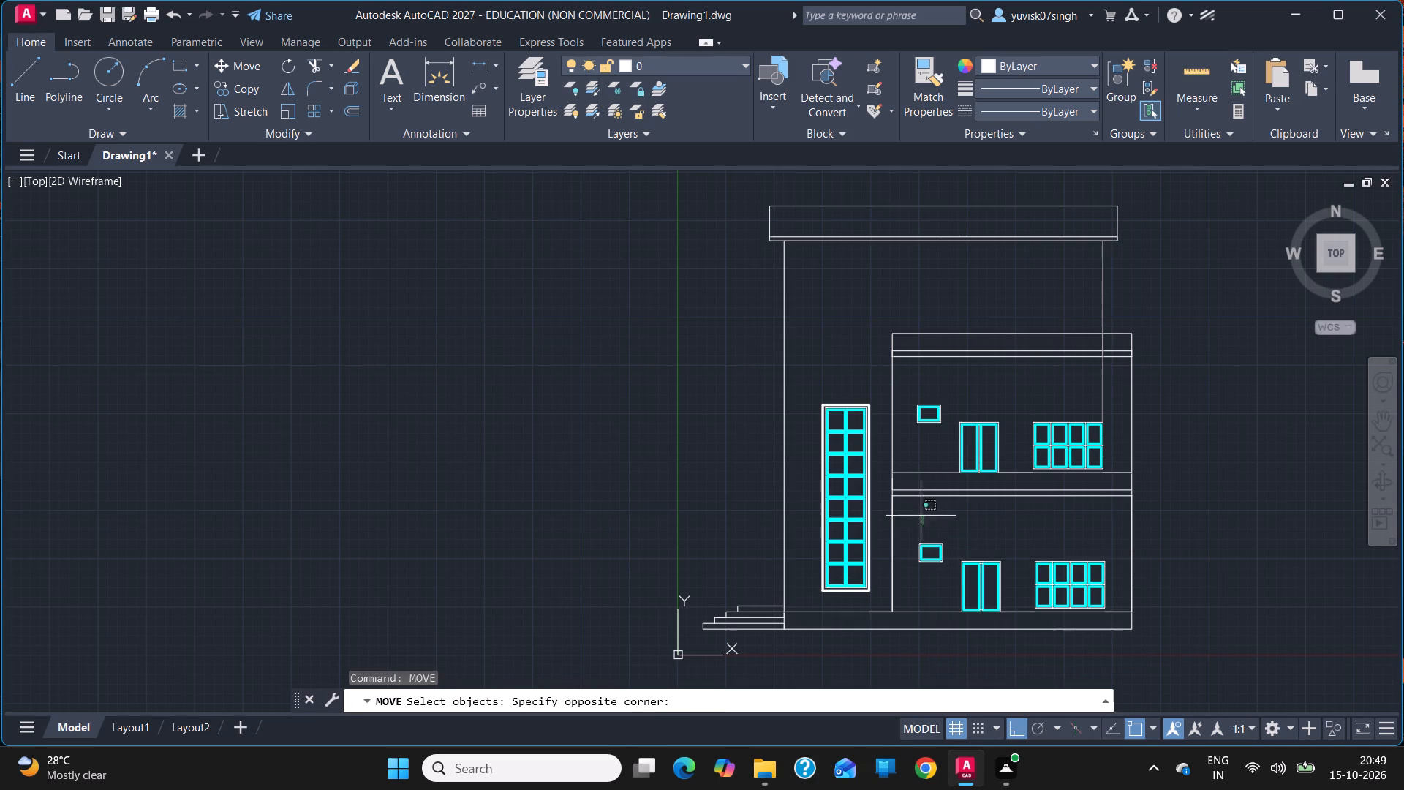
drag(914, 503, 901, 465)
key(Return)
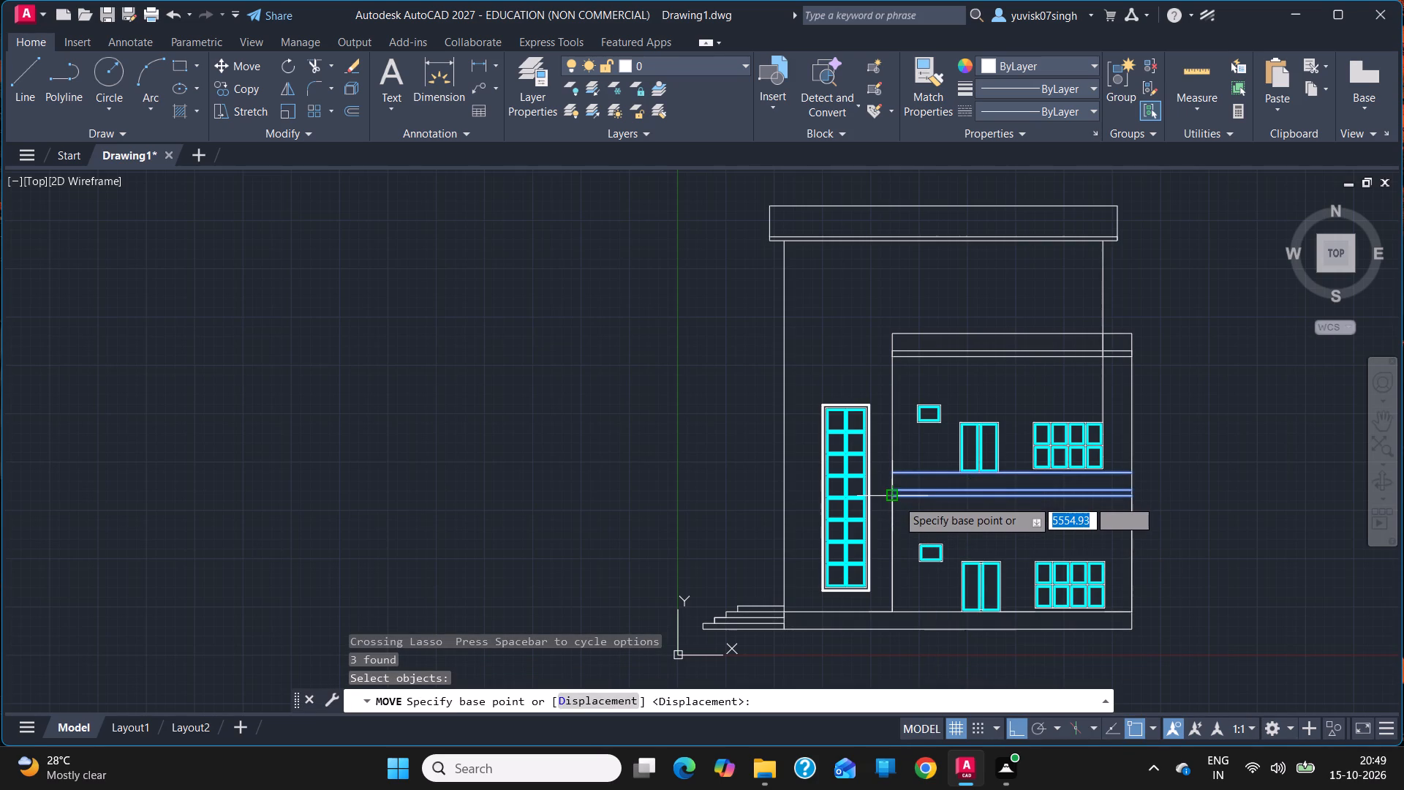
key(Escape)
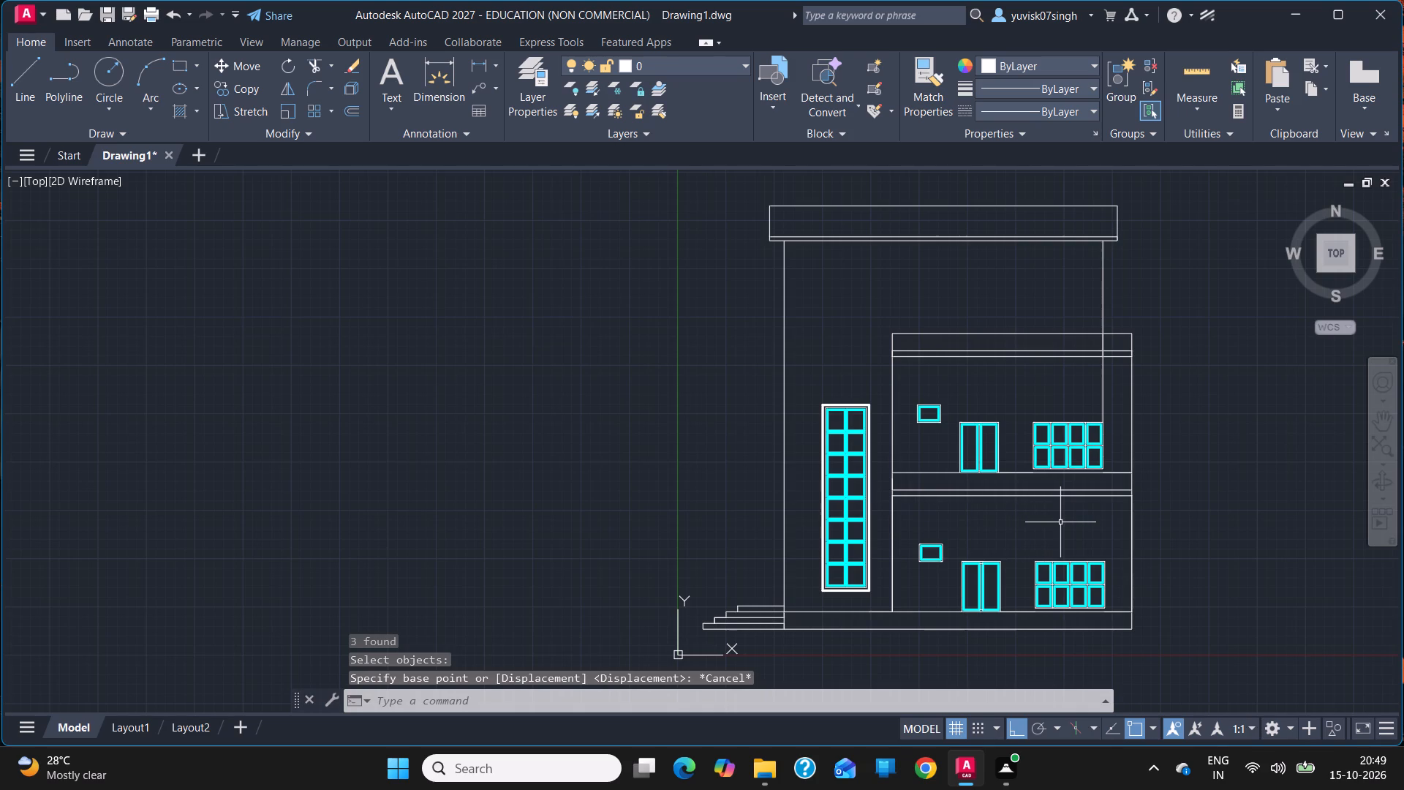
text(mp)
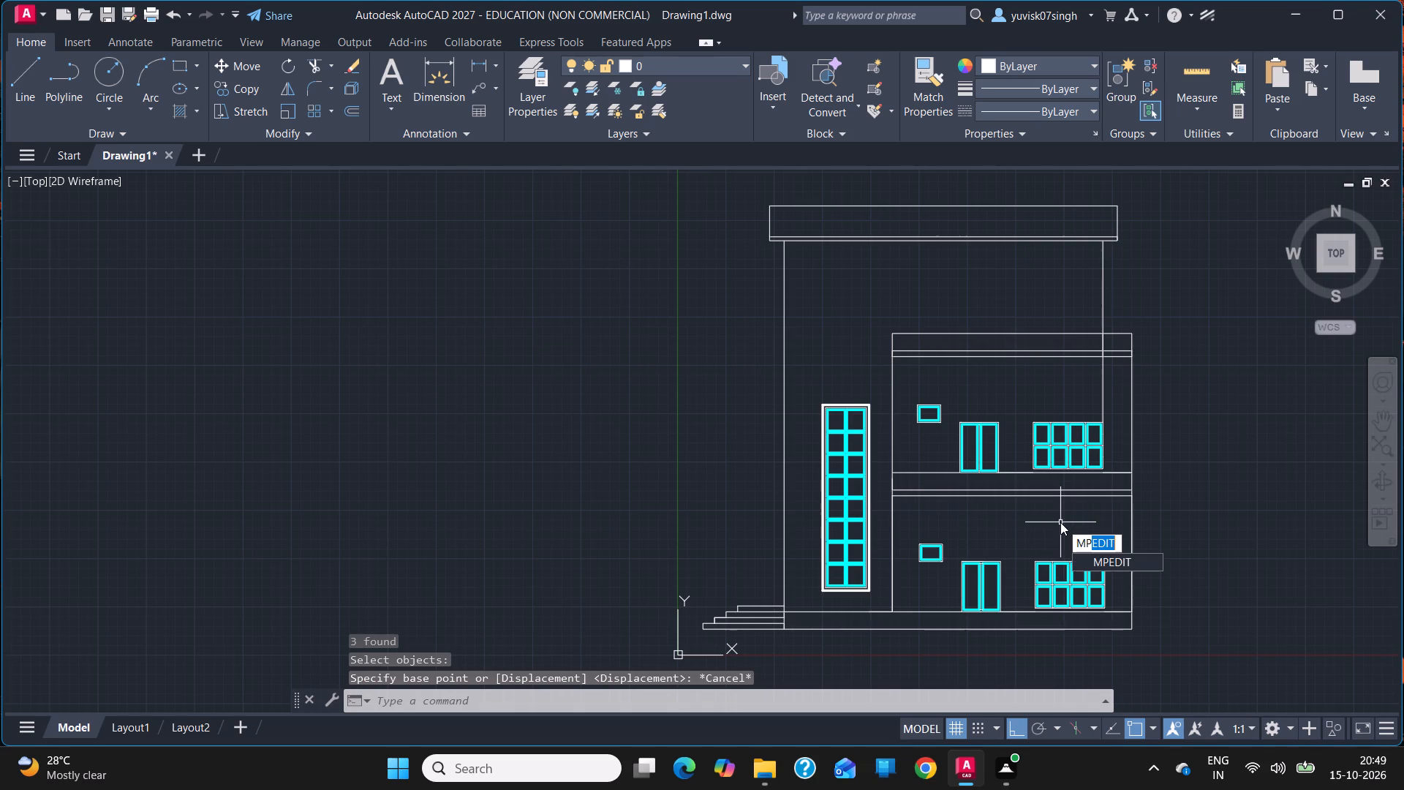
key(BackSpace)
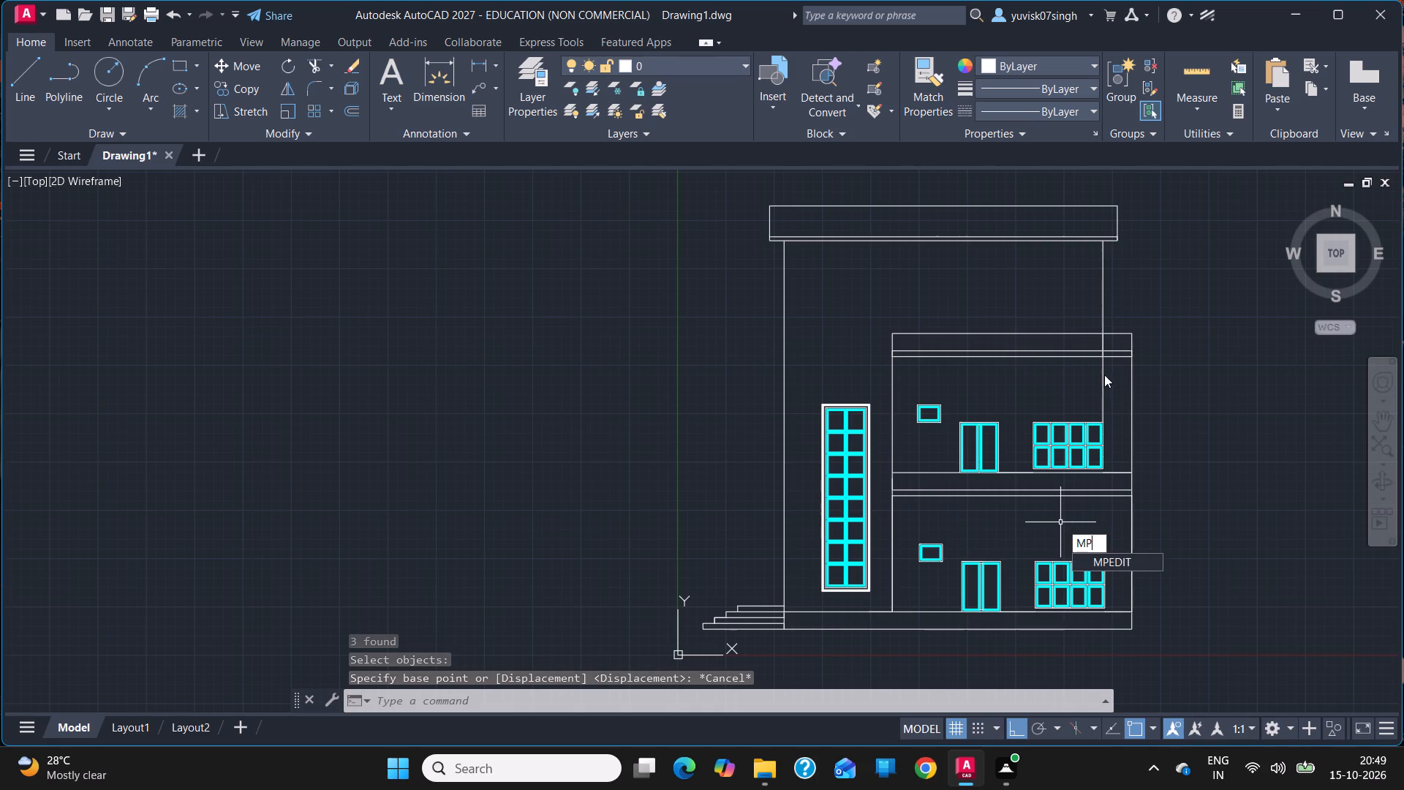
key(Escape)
Erase the vertical guide line running from the upper floor's roof slab underside down to the upper four-pane-wide window.
click(1101, 381)
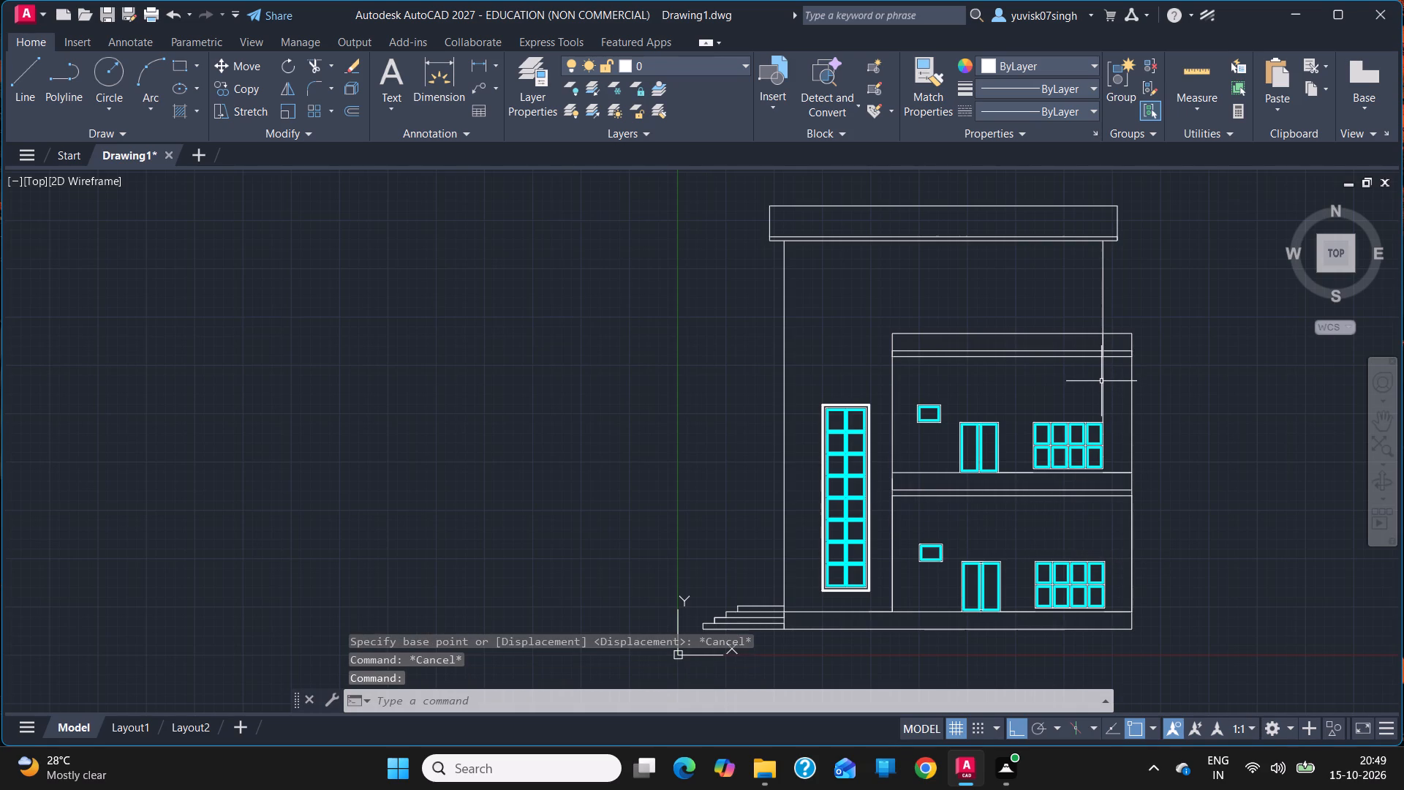
key(Delete)
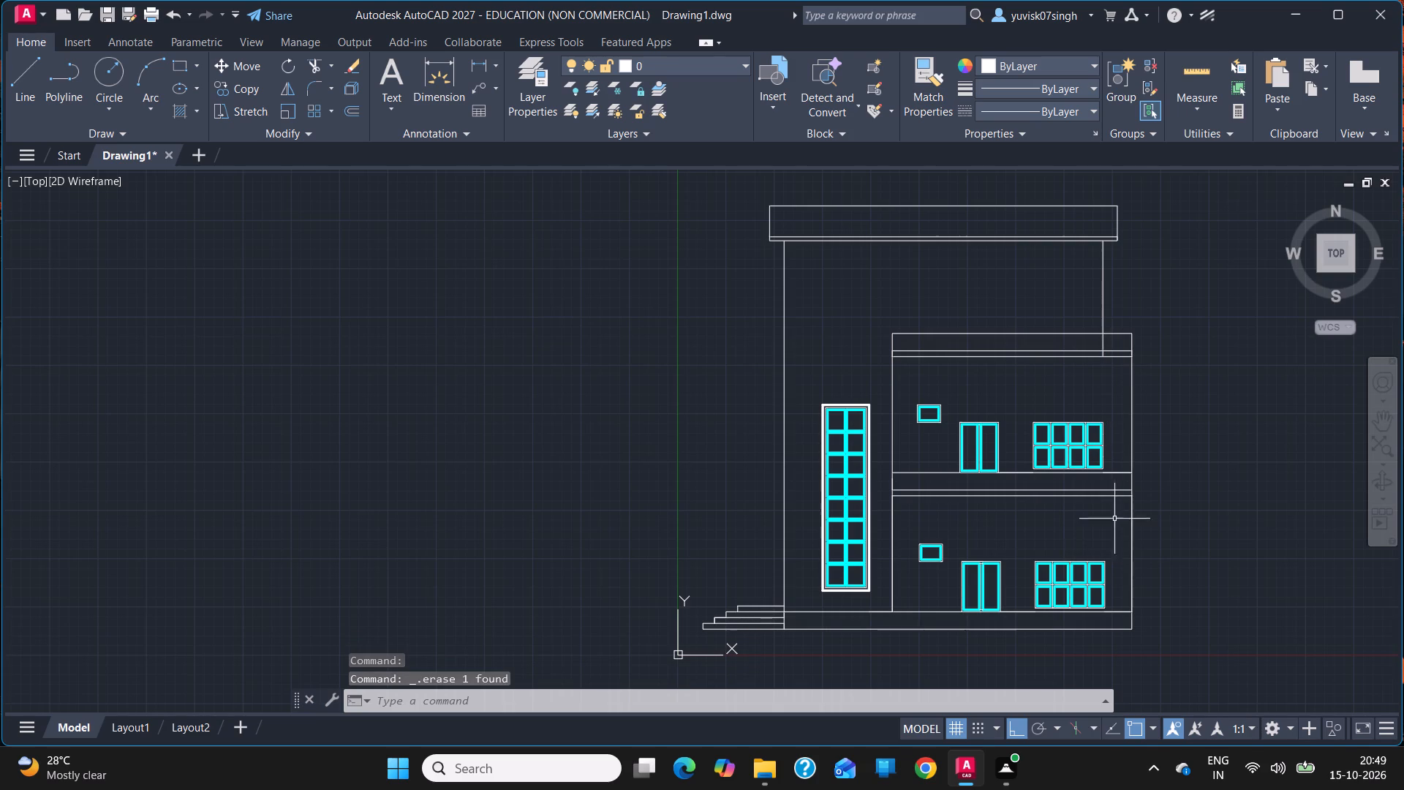
Move the three mid-floor slab band lines together with the upper floor's small window, door and wide window down 100.
drag(1092, 536, 952, 497)
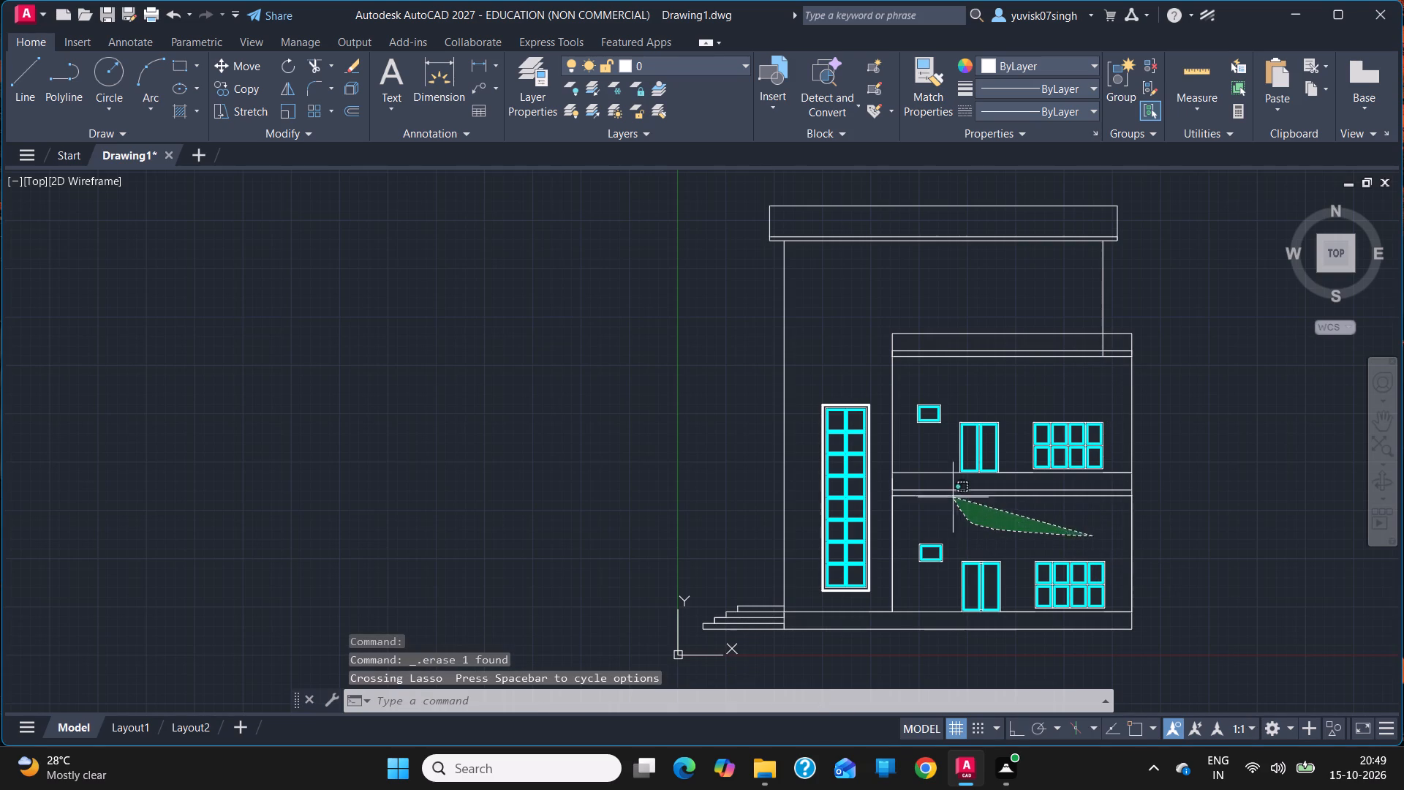
drag(952, 497, 931, 417)
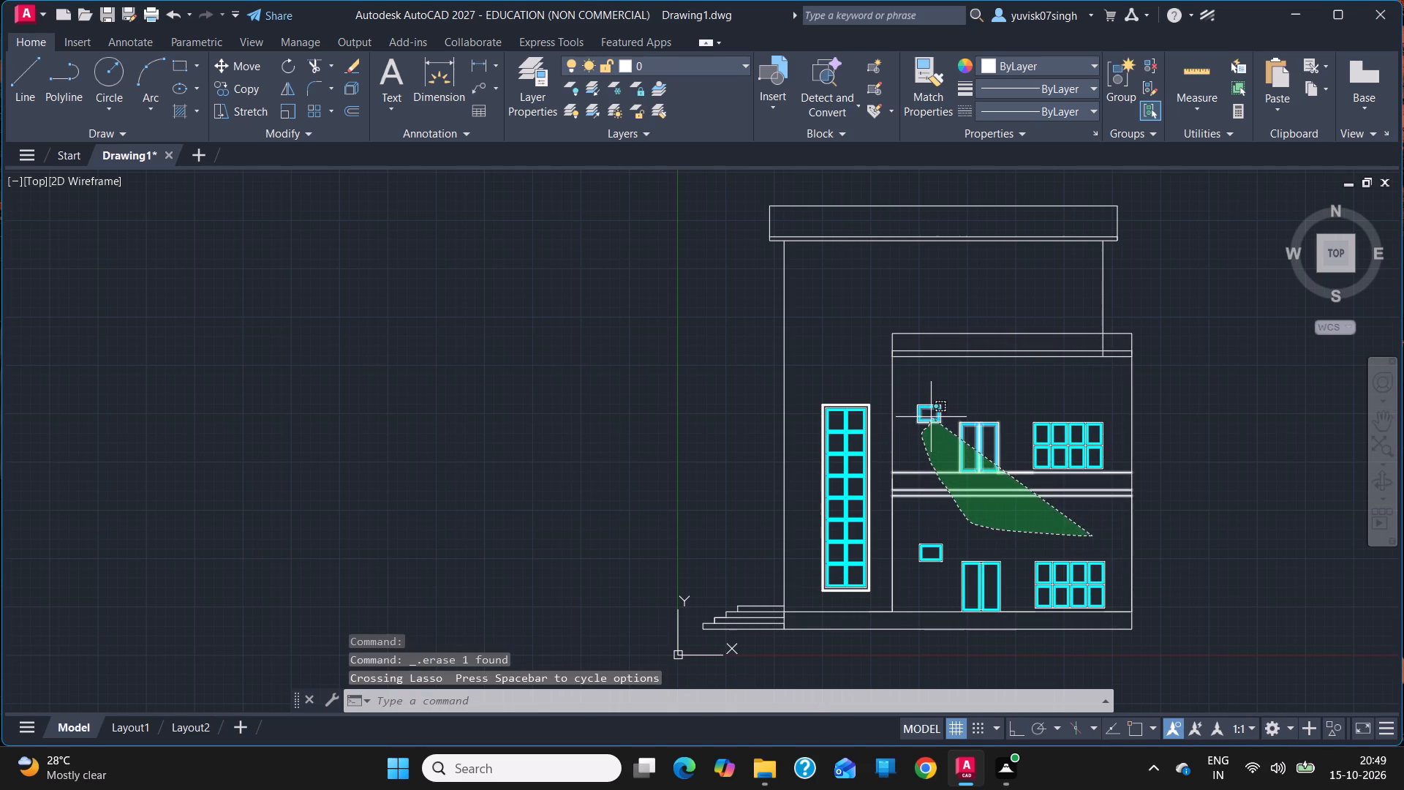
drag(931, 417, 1086, 396)
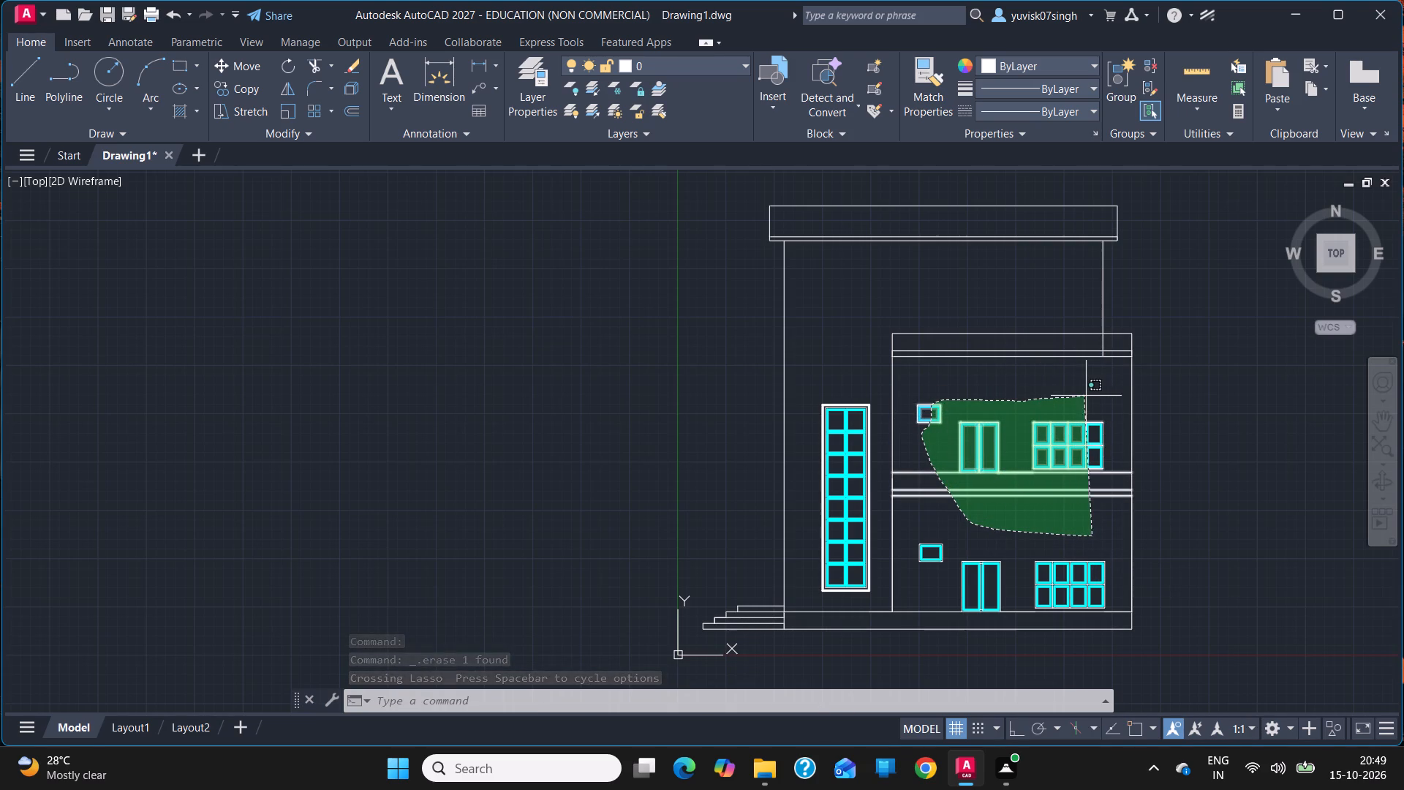
drag(1086, 396, 1101, 397)
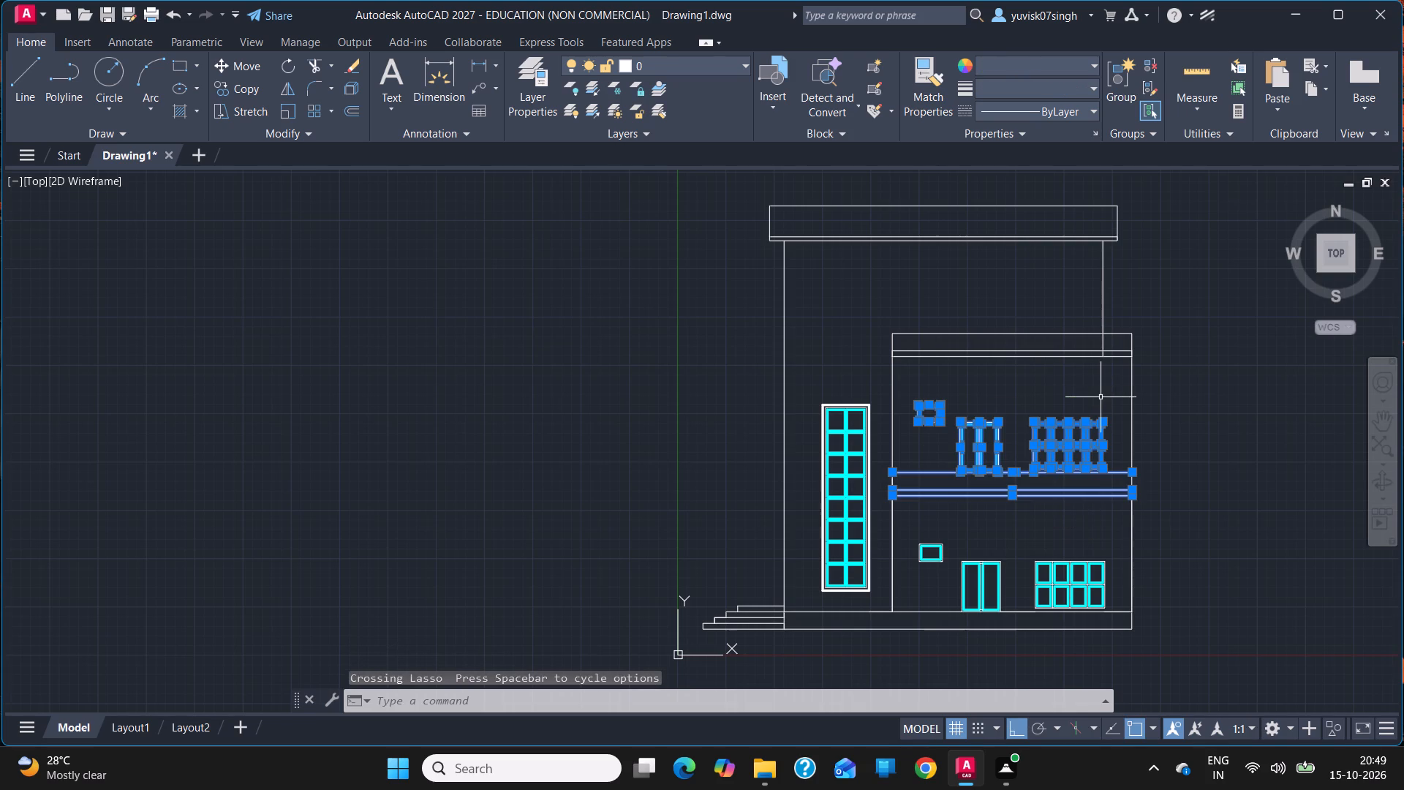
text(move)
key(Return)
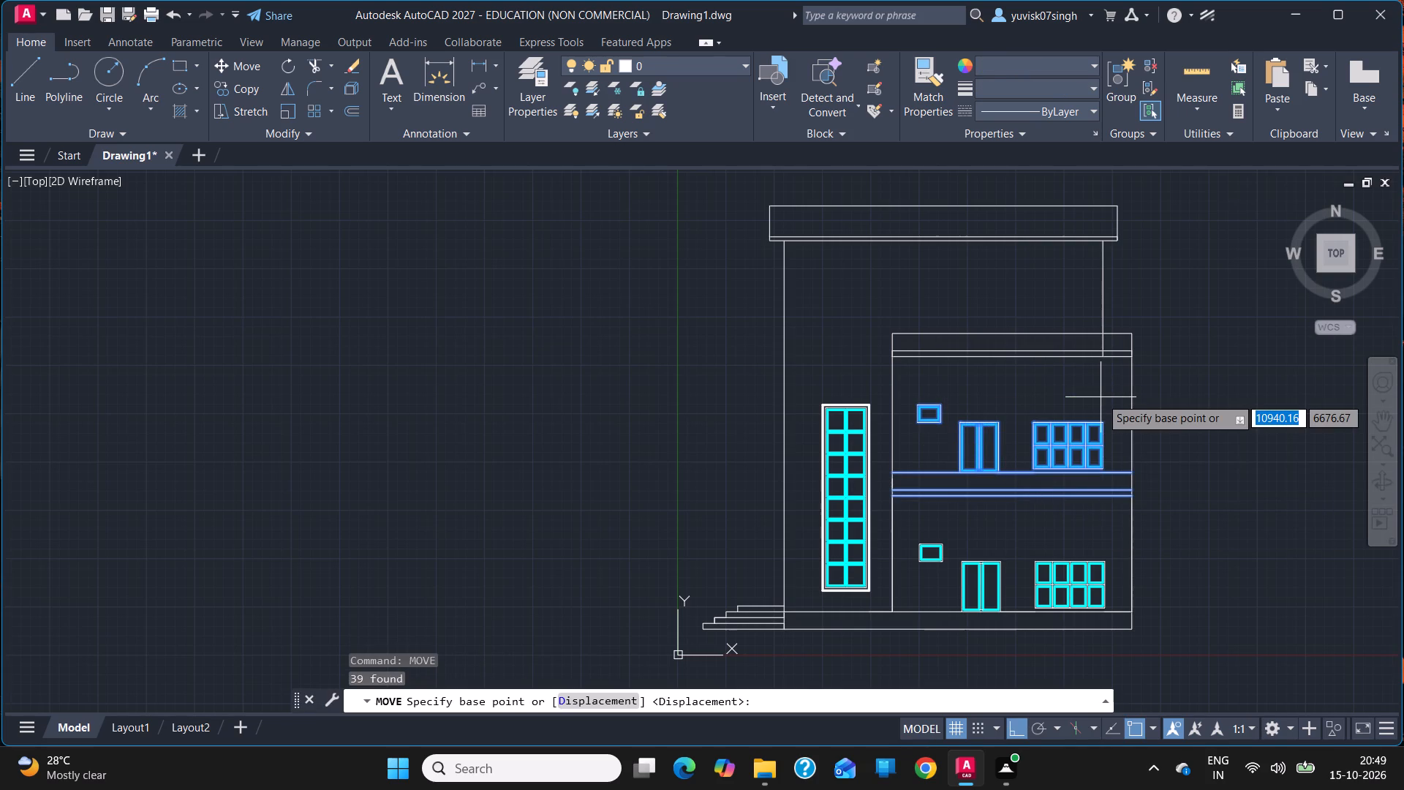
click(894, 494)
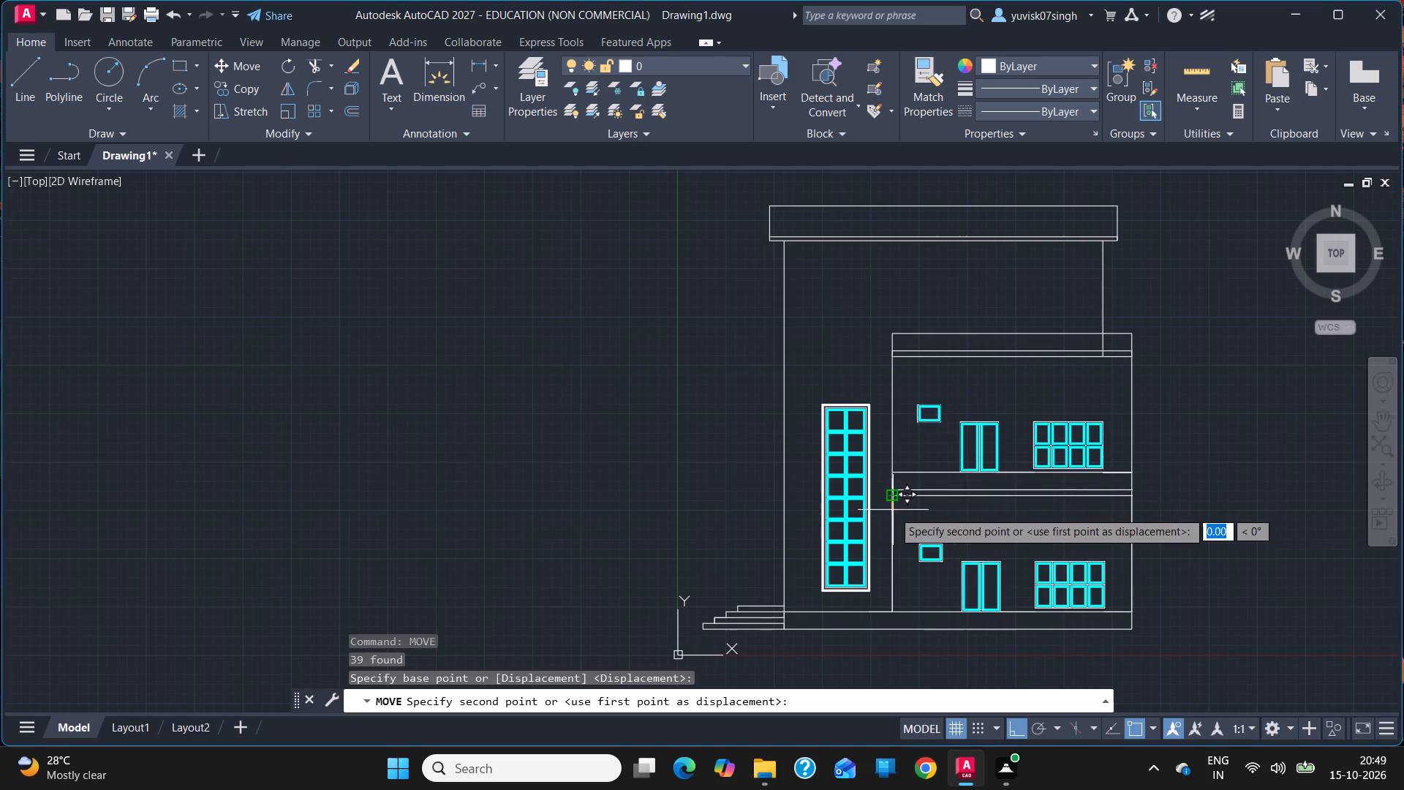
text(100)
key(Return)
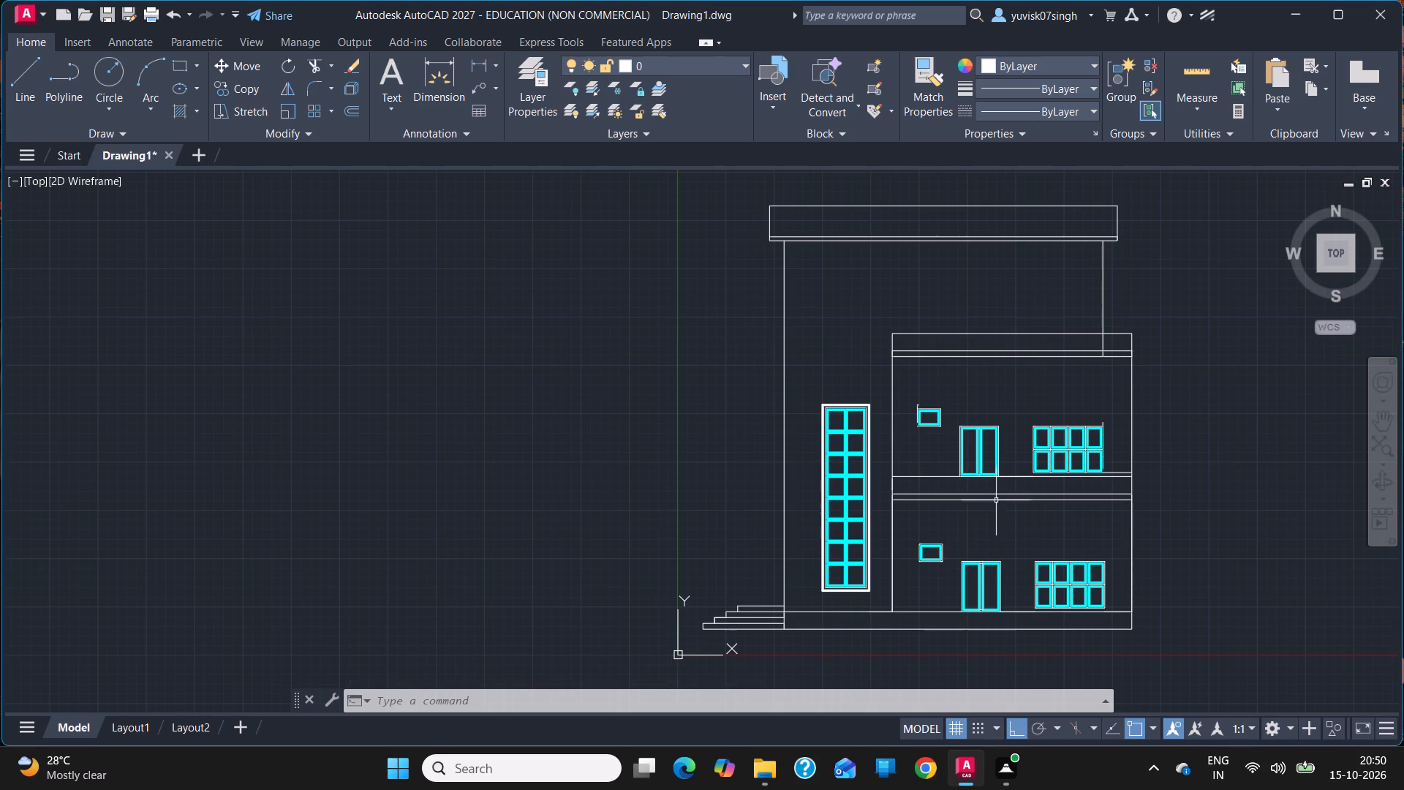
Move the three horizontal roof slab and parapet lines above the upper floor's windows and door down 100.
drag(985, 368, 978, 368)
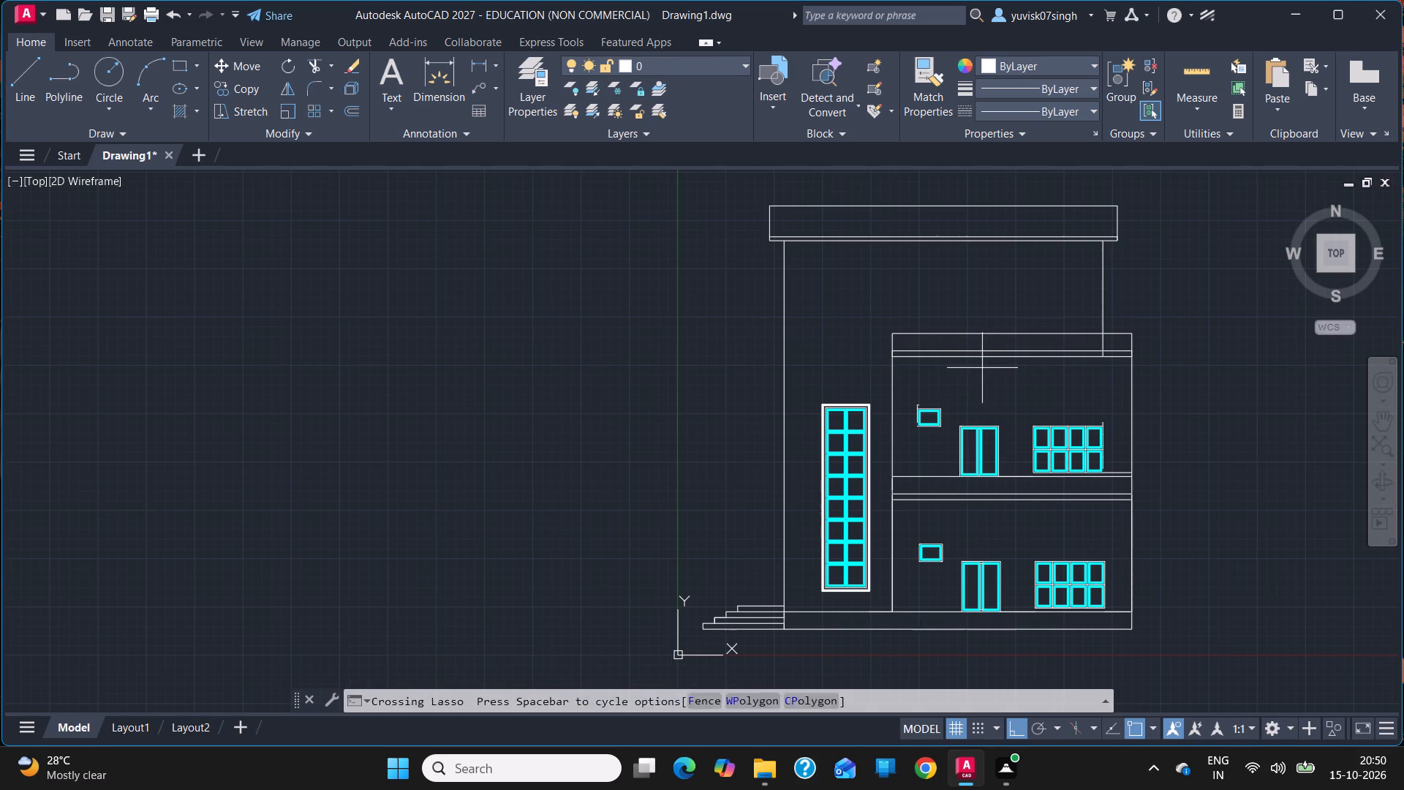
drag(978, 368, 957, 324)
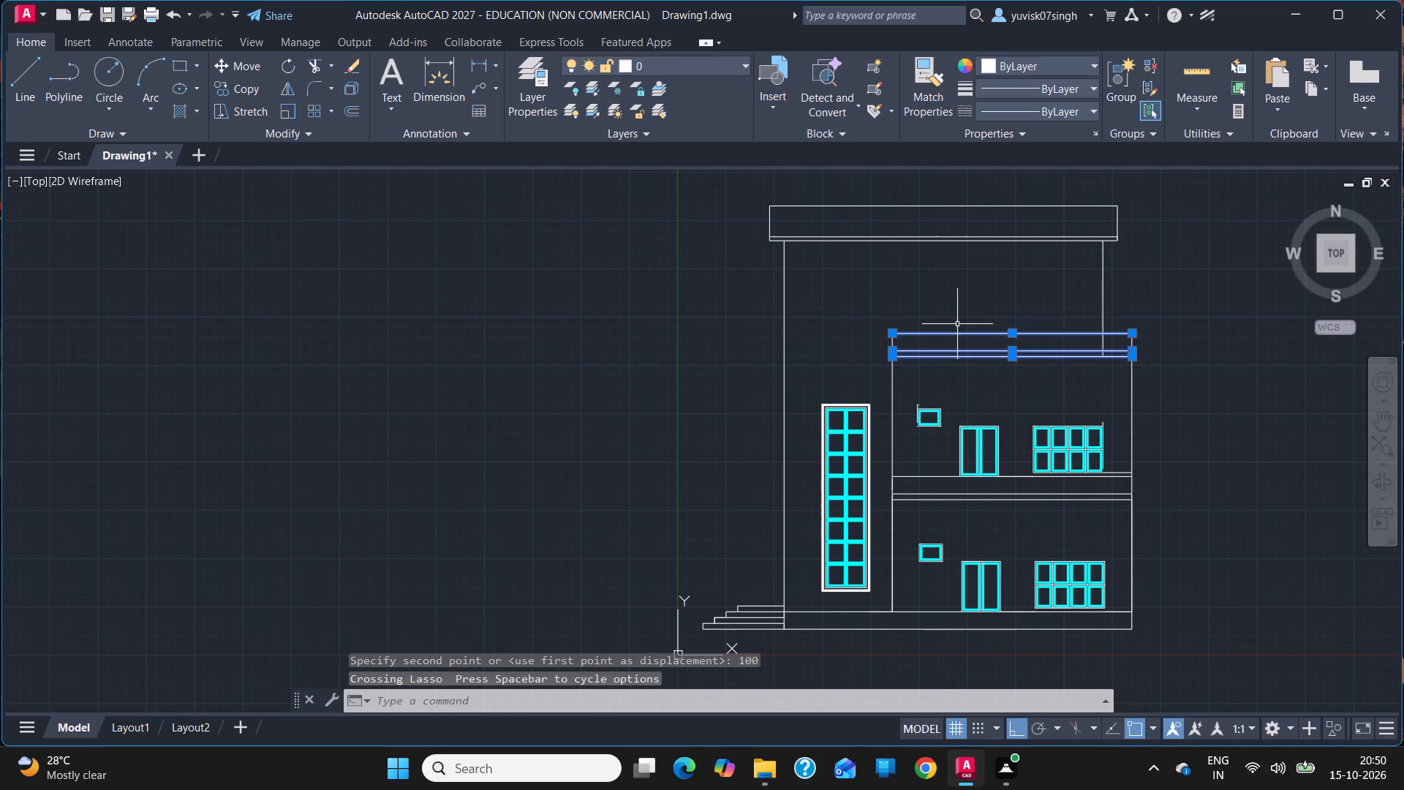
key(1)
key(BackSpace)
text(move)
key(Return)
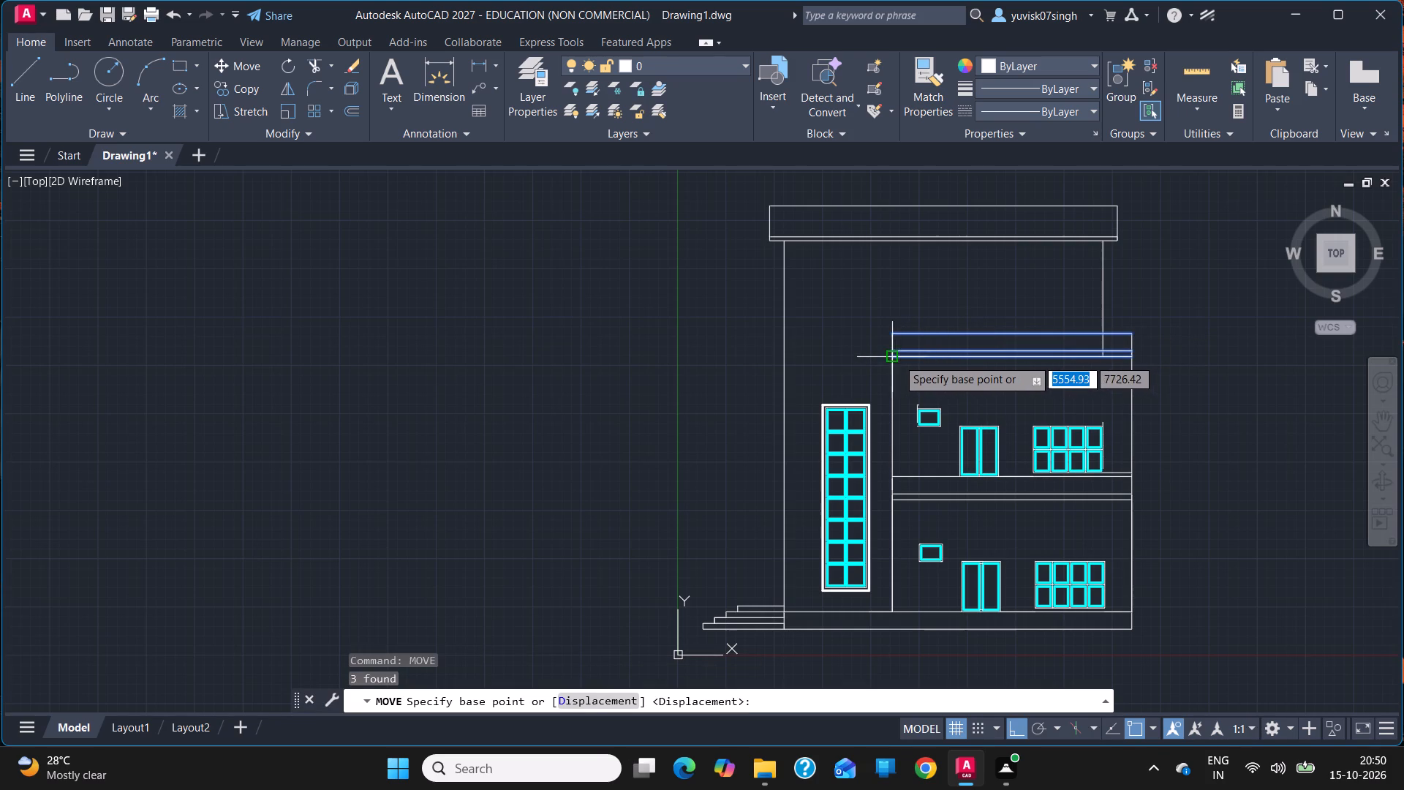
drag(895, 355, 894, 394)
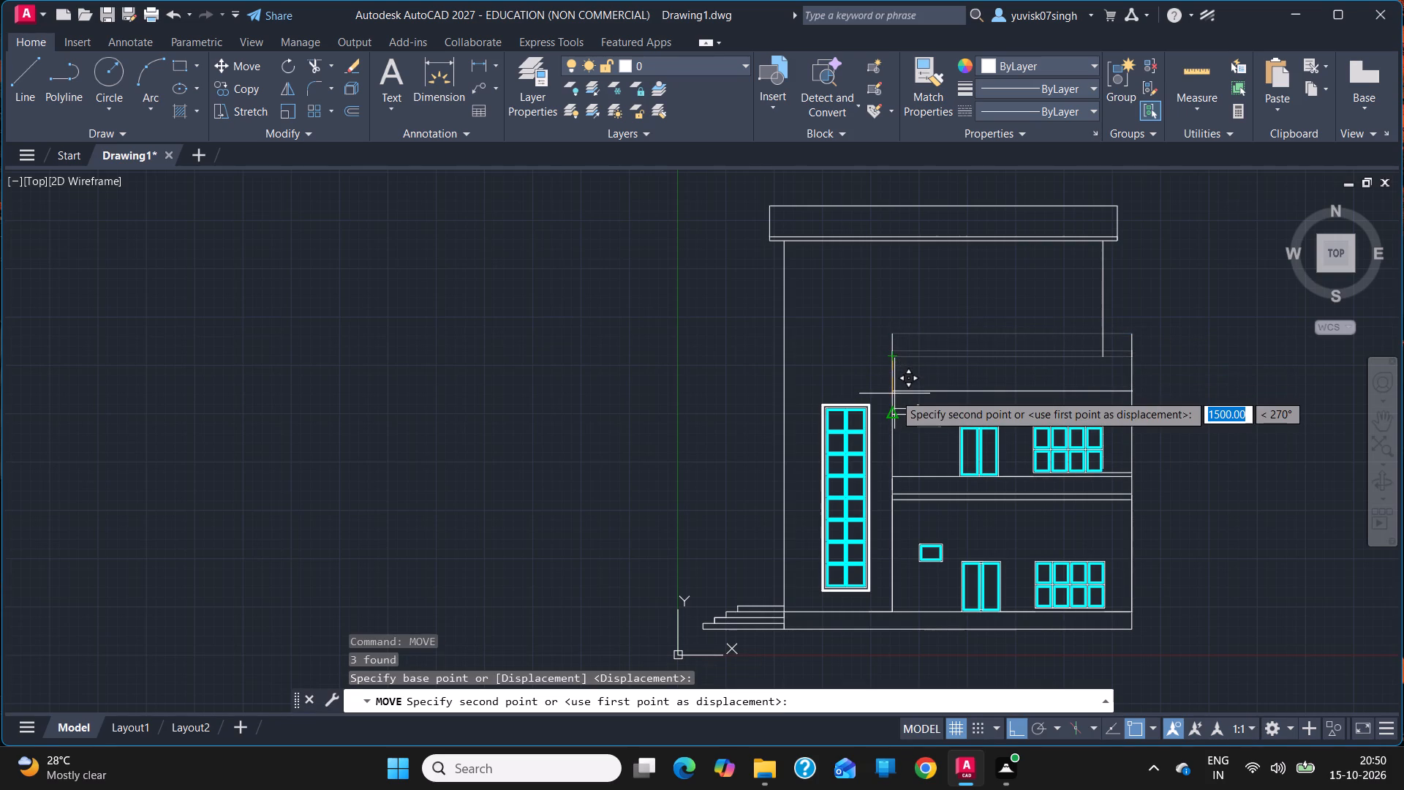
text(100)
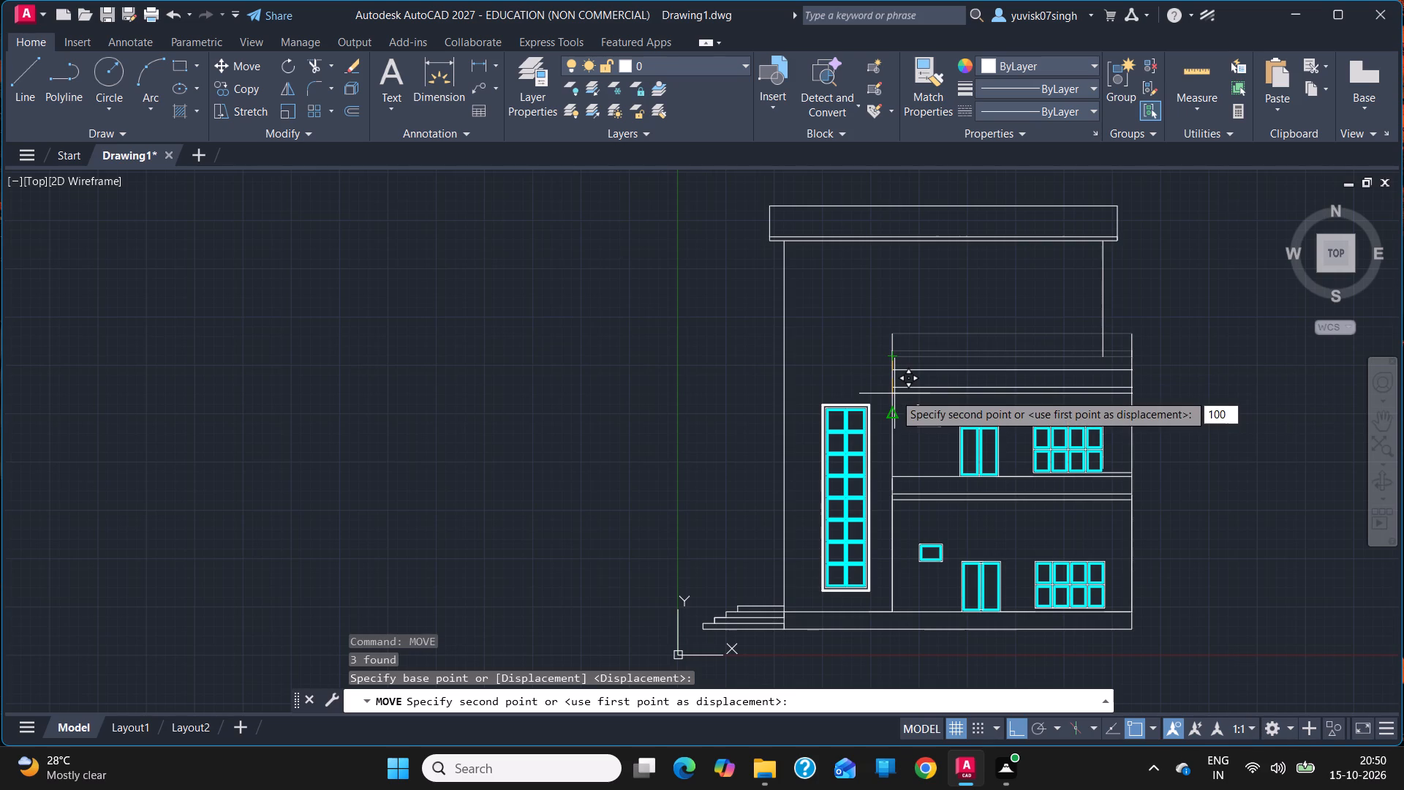
key(Return)
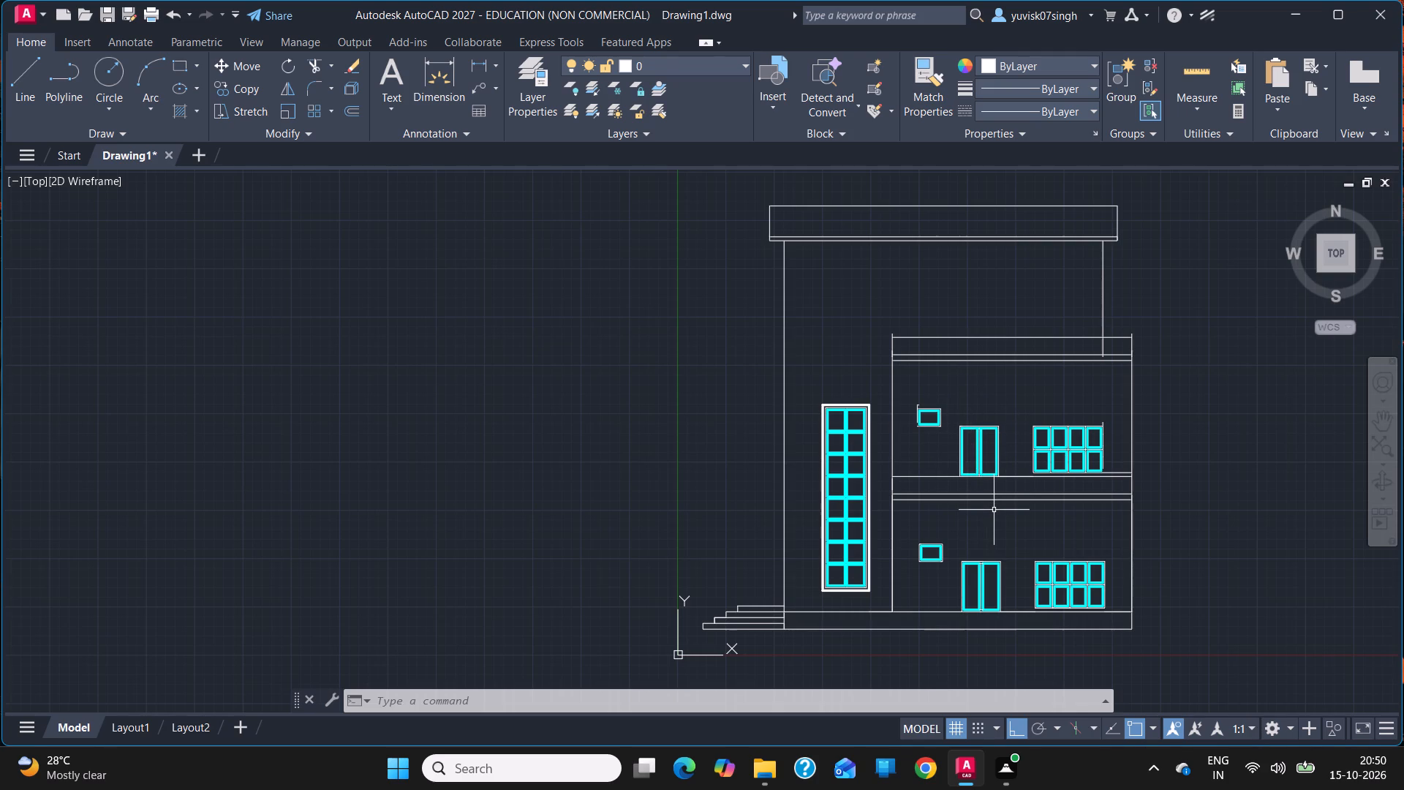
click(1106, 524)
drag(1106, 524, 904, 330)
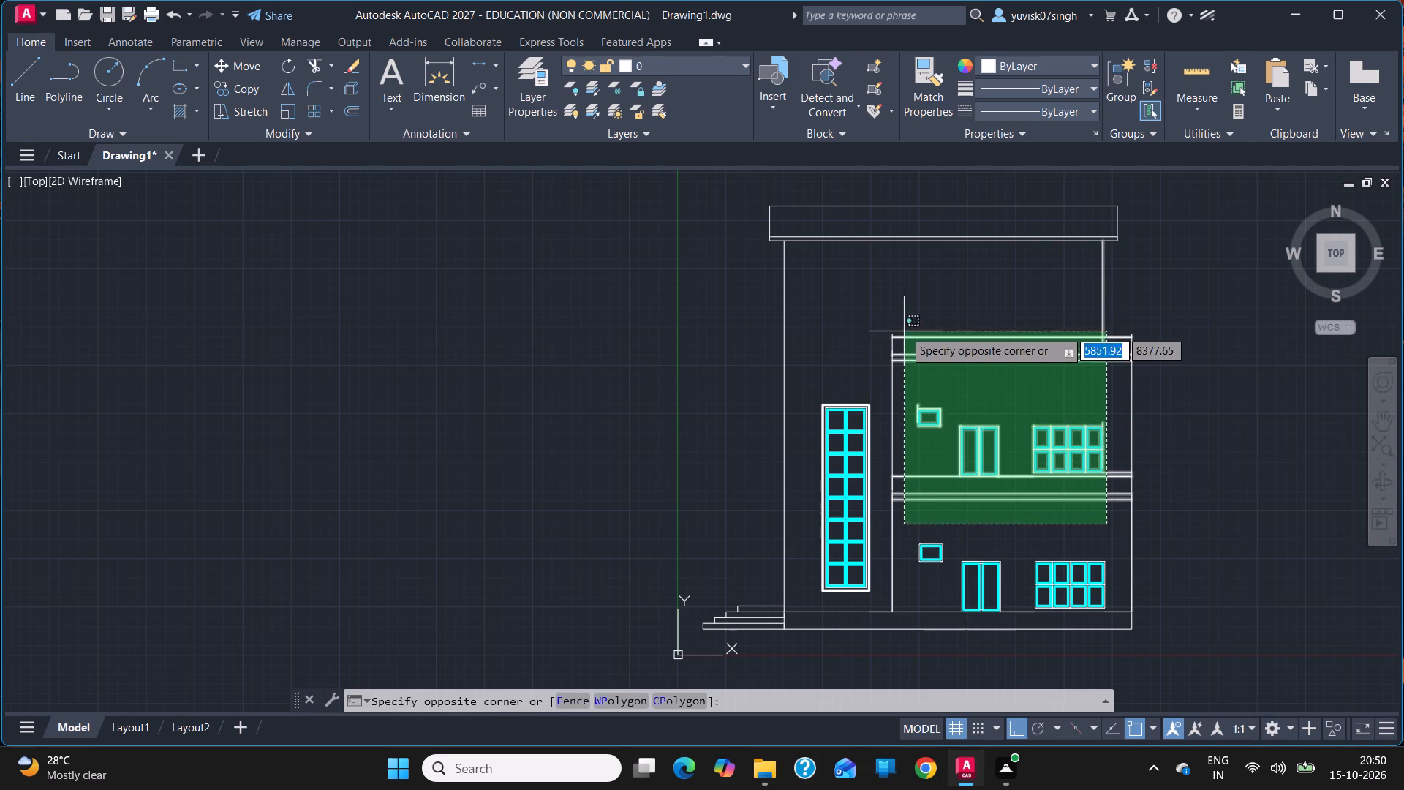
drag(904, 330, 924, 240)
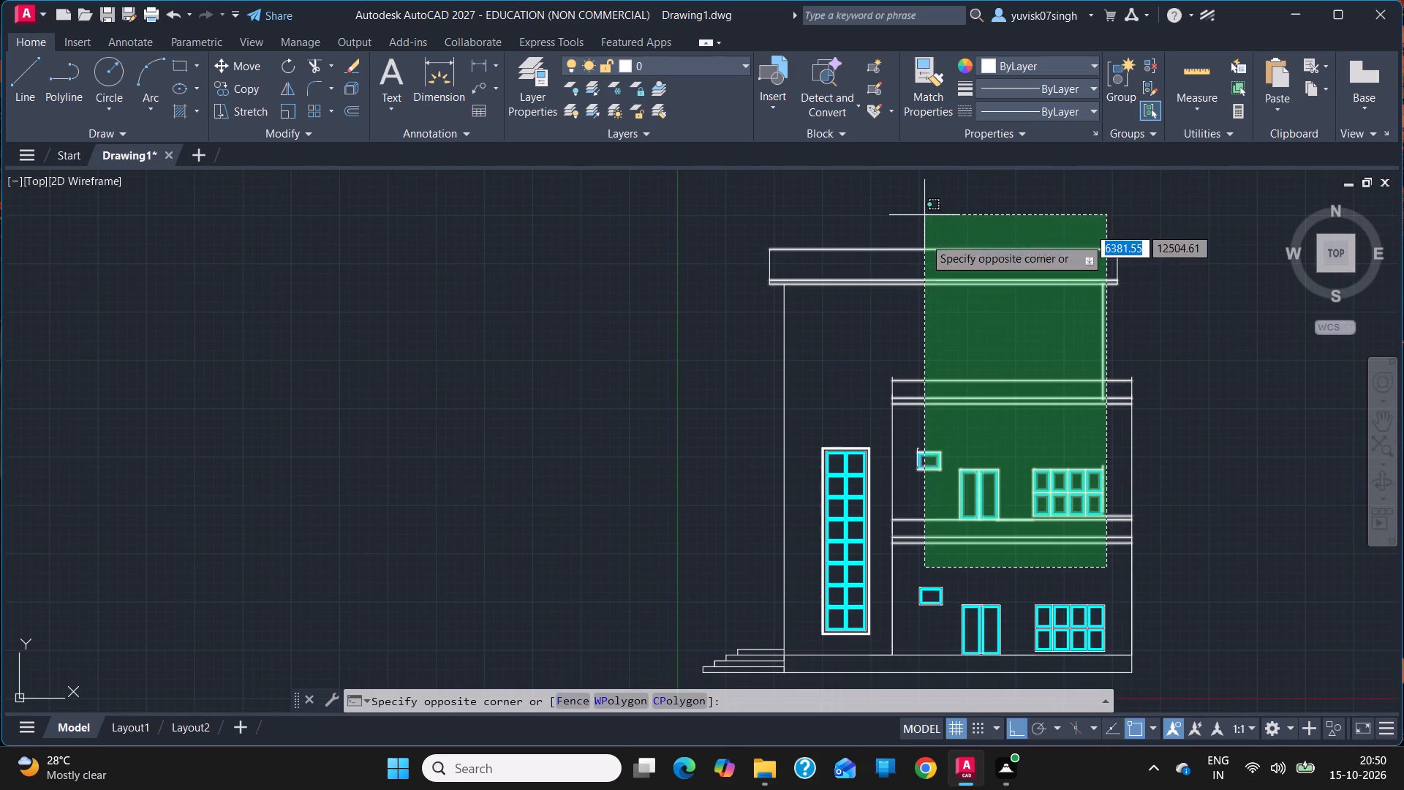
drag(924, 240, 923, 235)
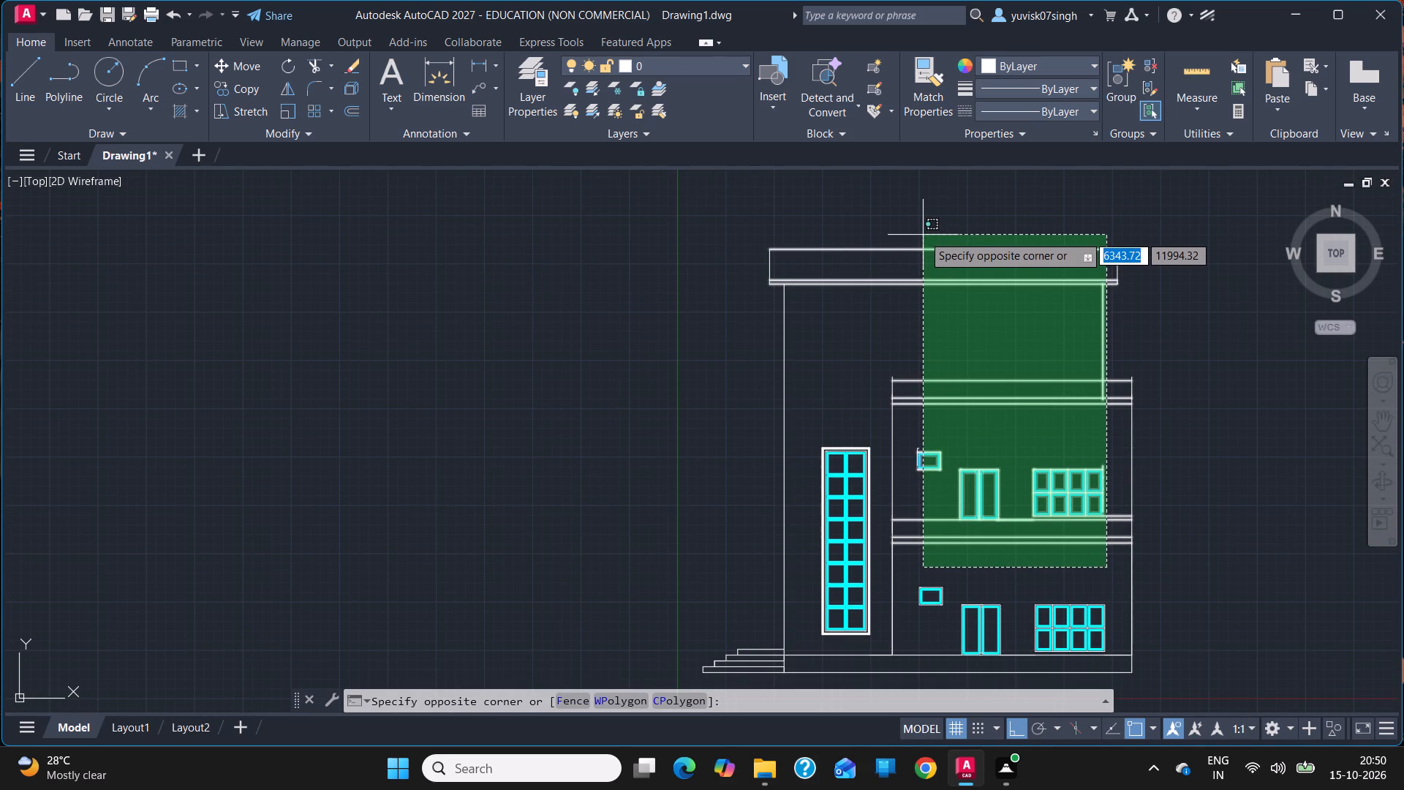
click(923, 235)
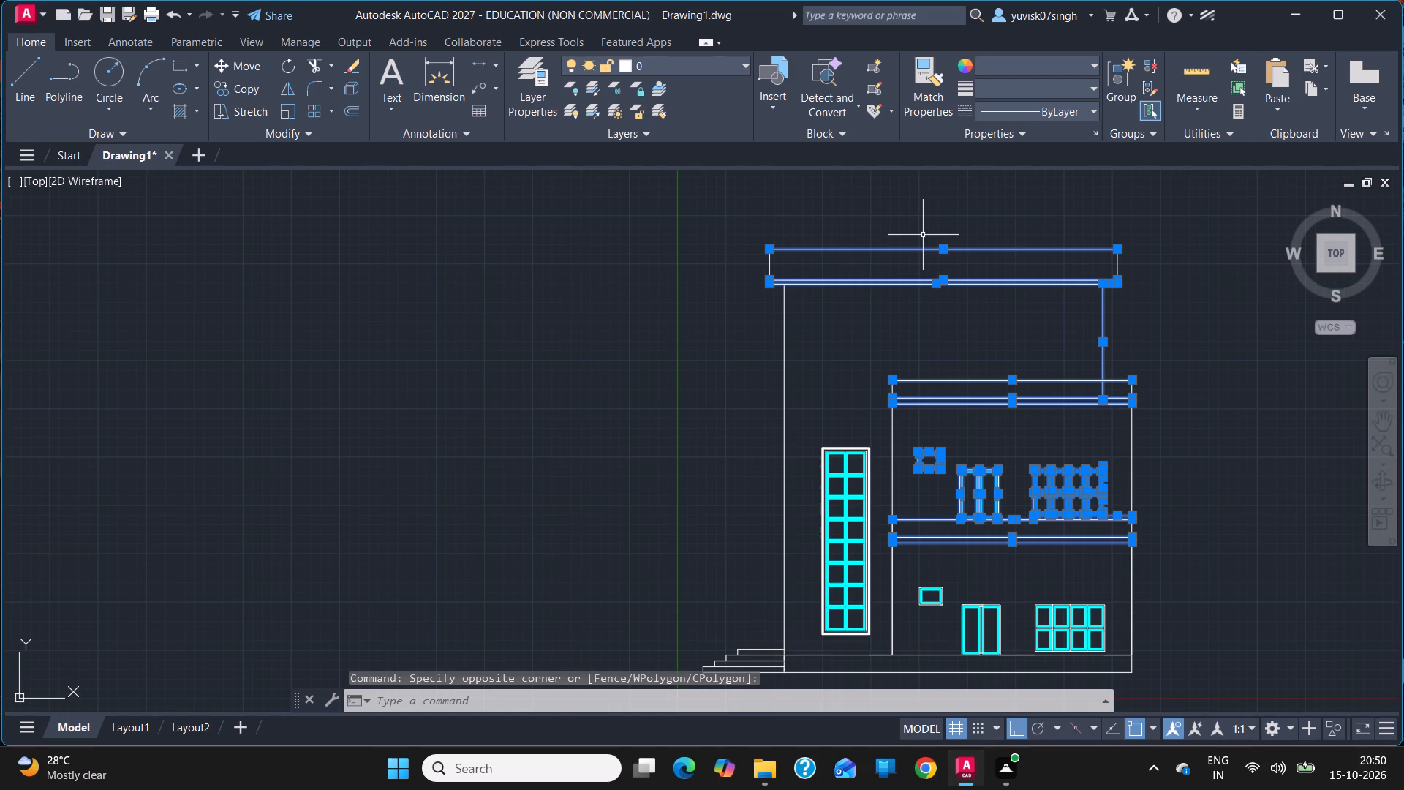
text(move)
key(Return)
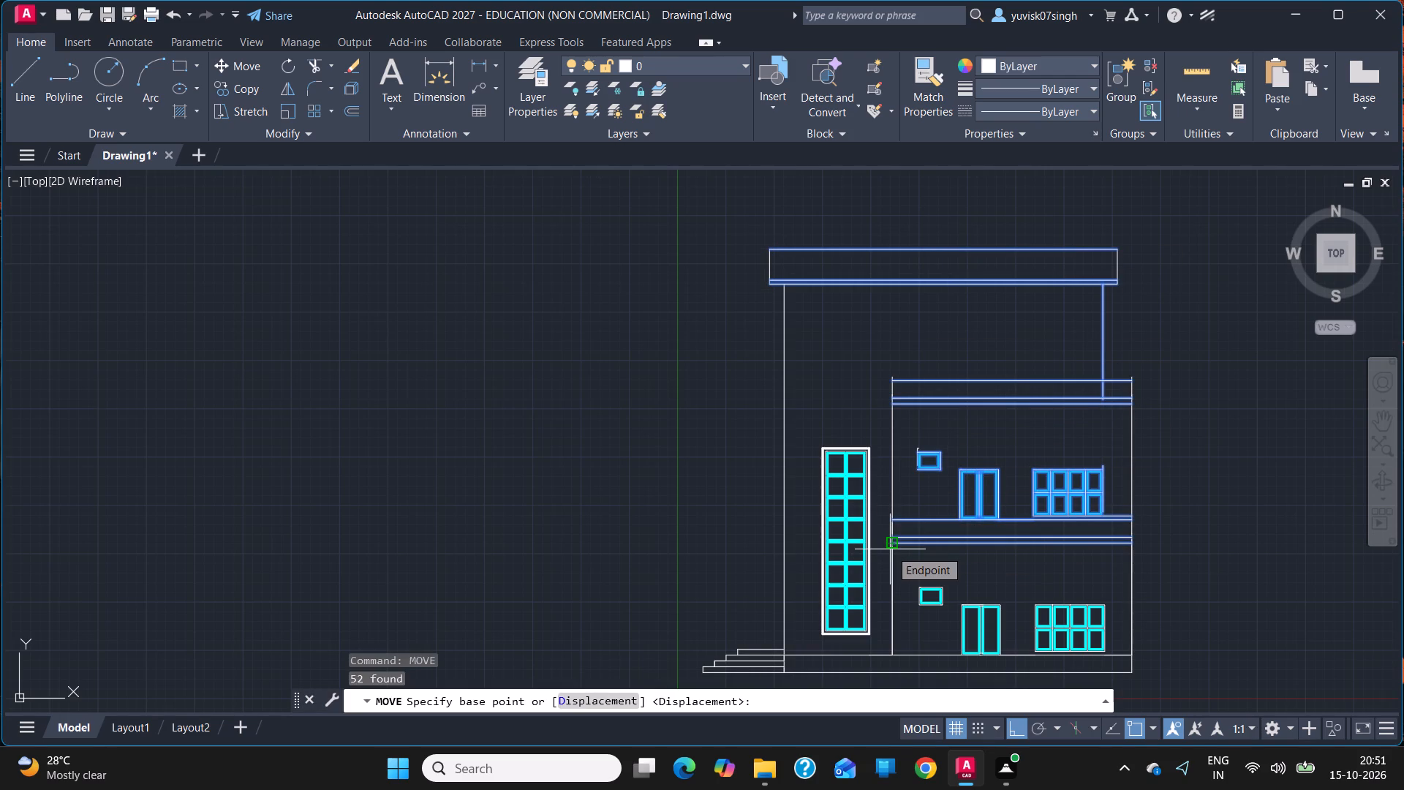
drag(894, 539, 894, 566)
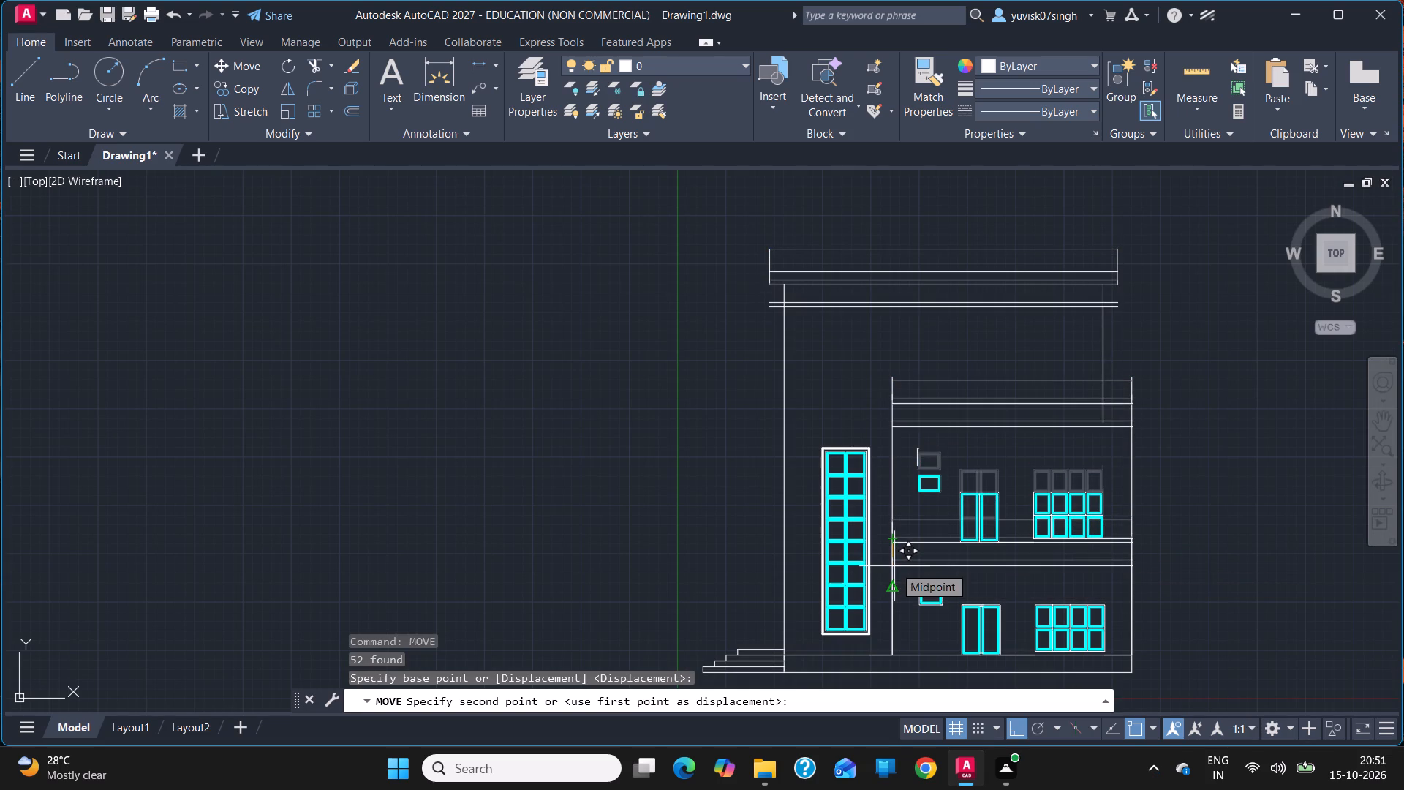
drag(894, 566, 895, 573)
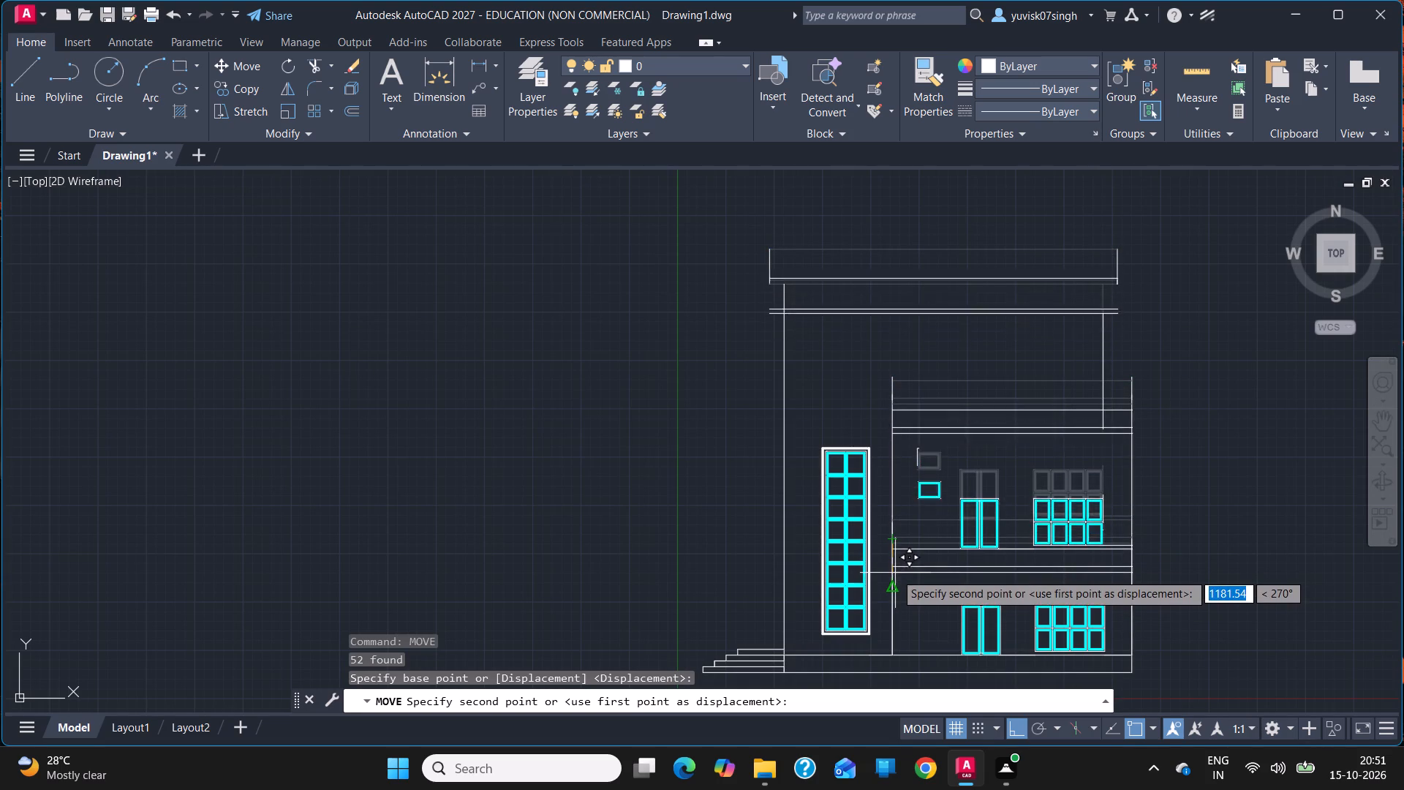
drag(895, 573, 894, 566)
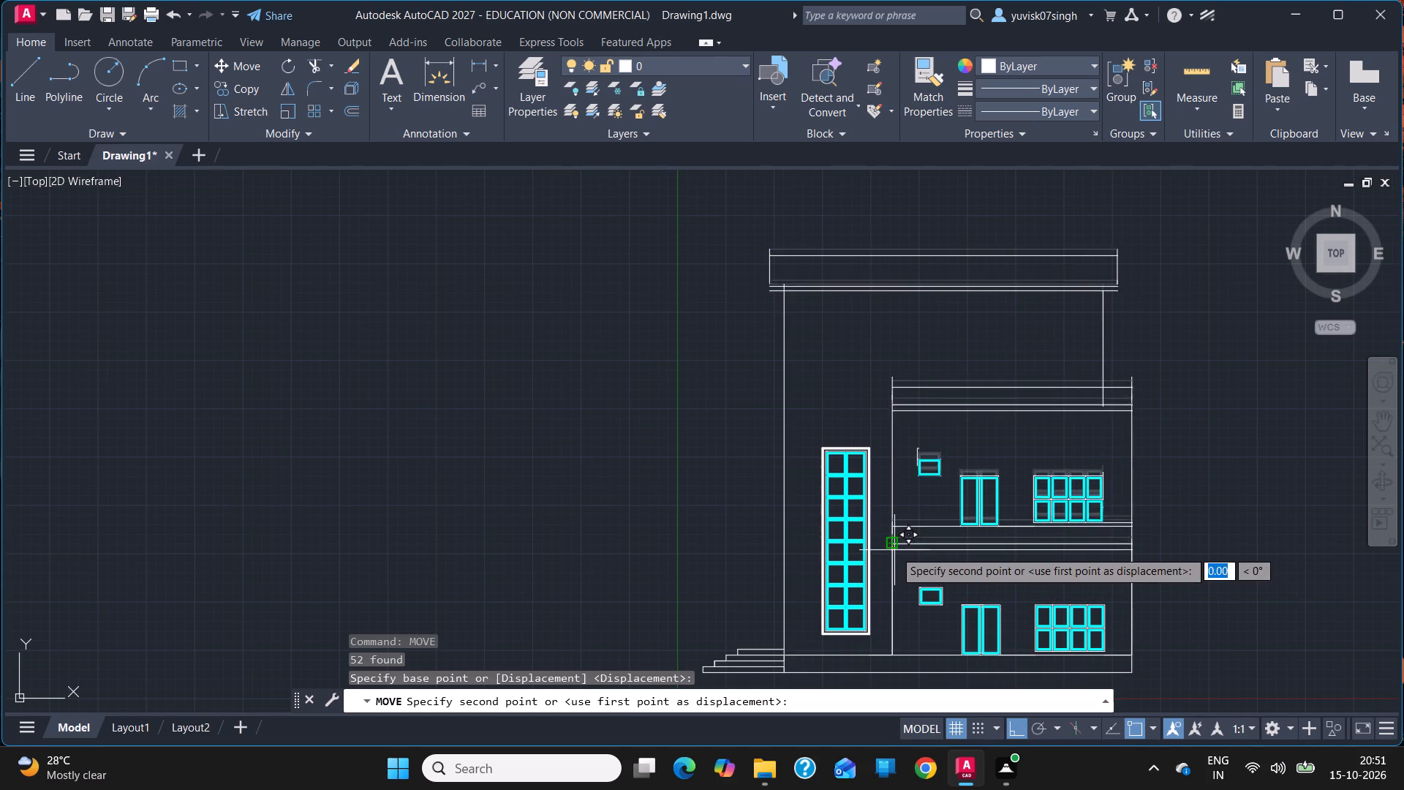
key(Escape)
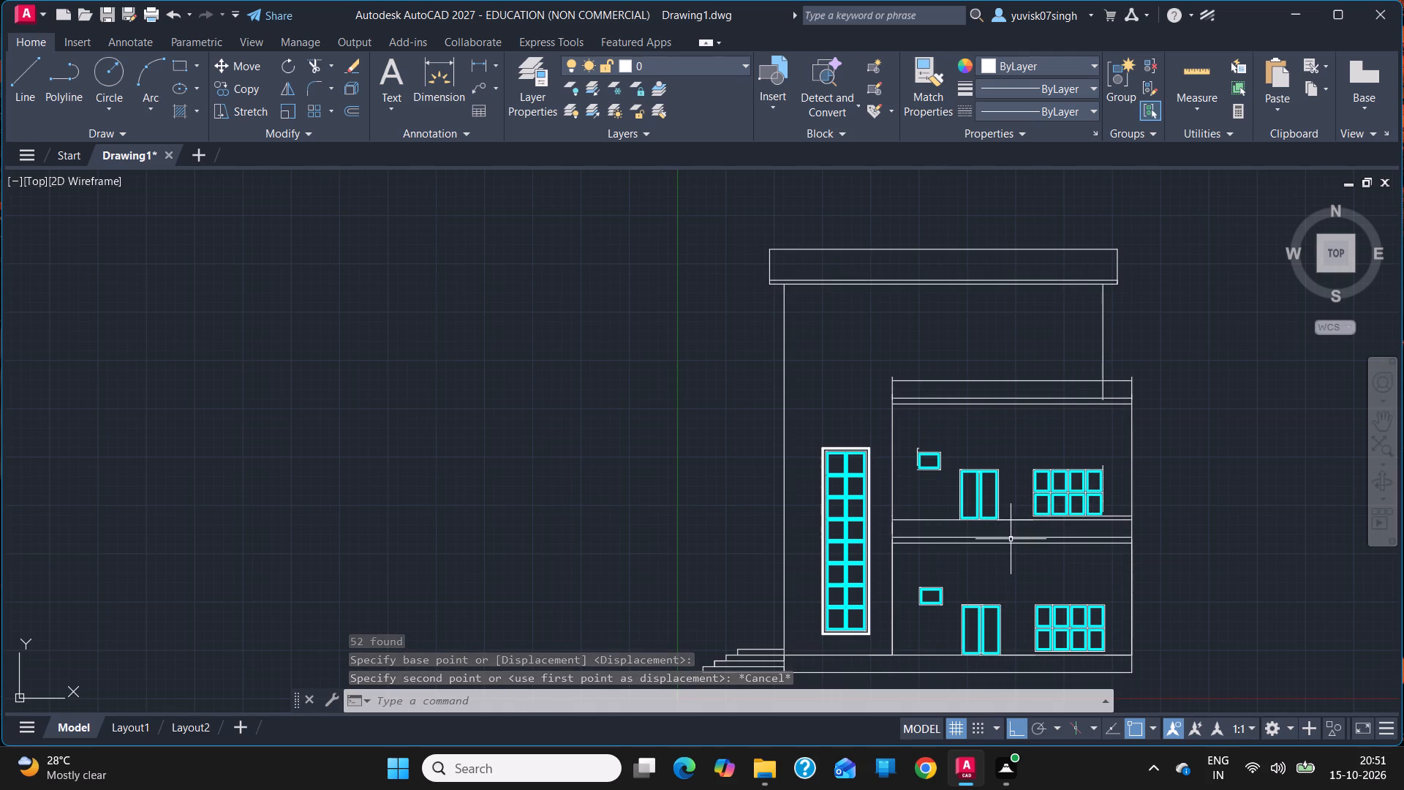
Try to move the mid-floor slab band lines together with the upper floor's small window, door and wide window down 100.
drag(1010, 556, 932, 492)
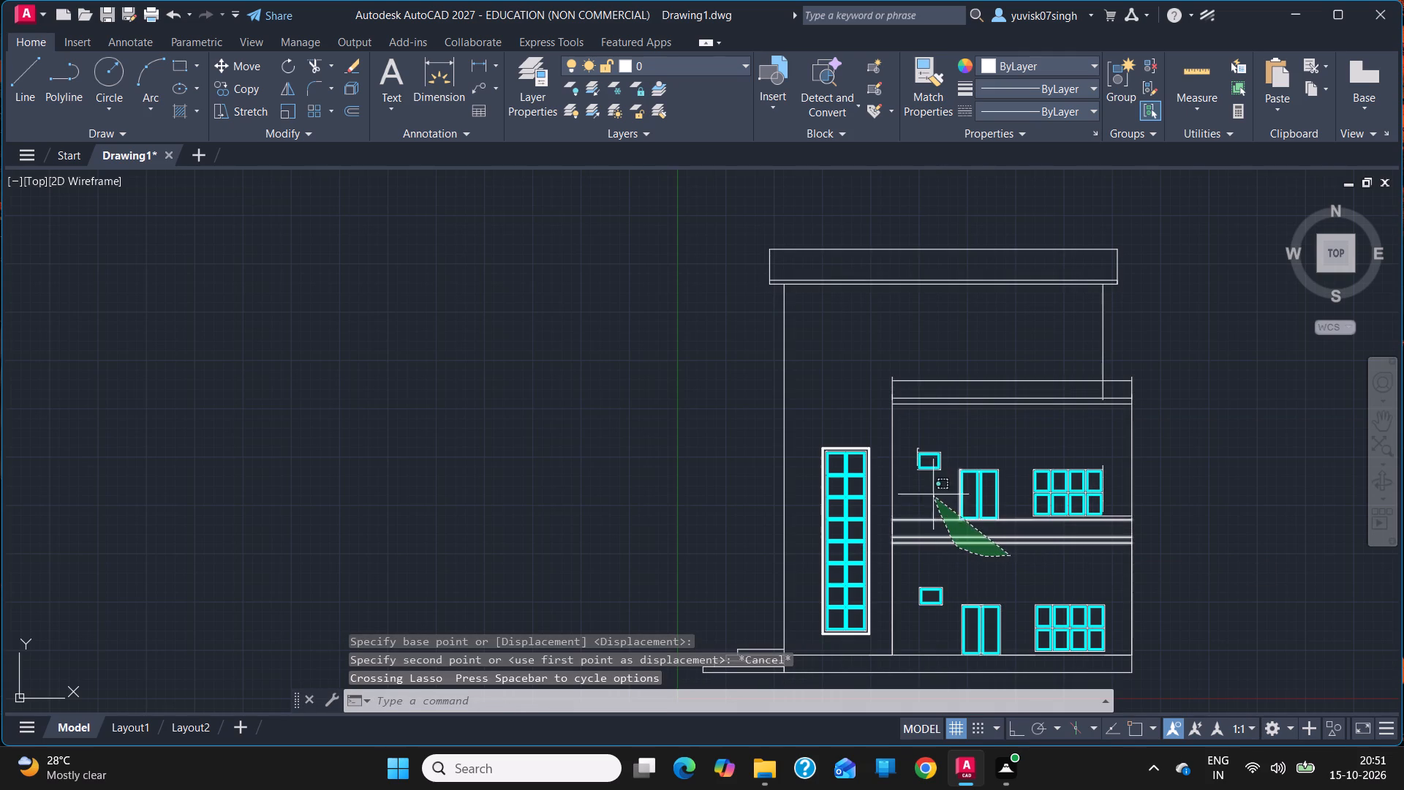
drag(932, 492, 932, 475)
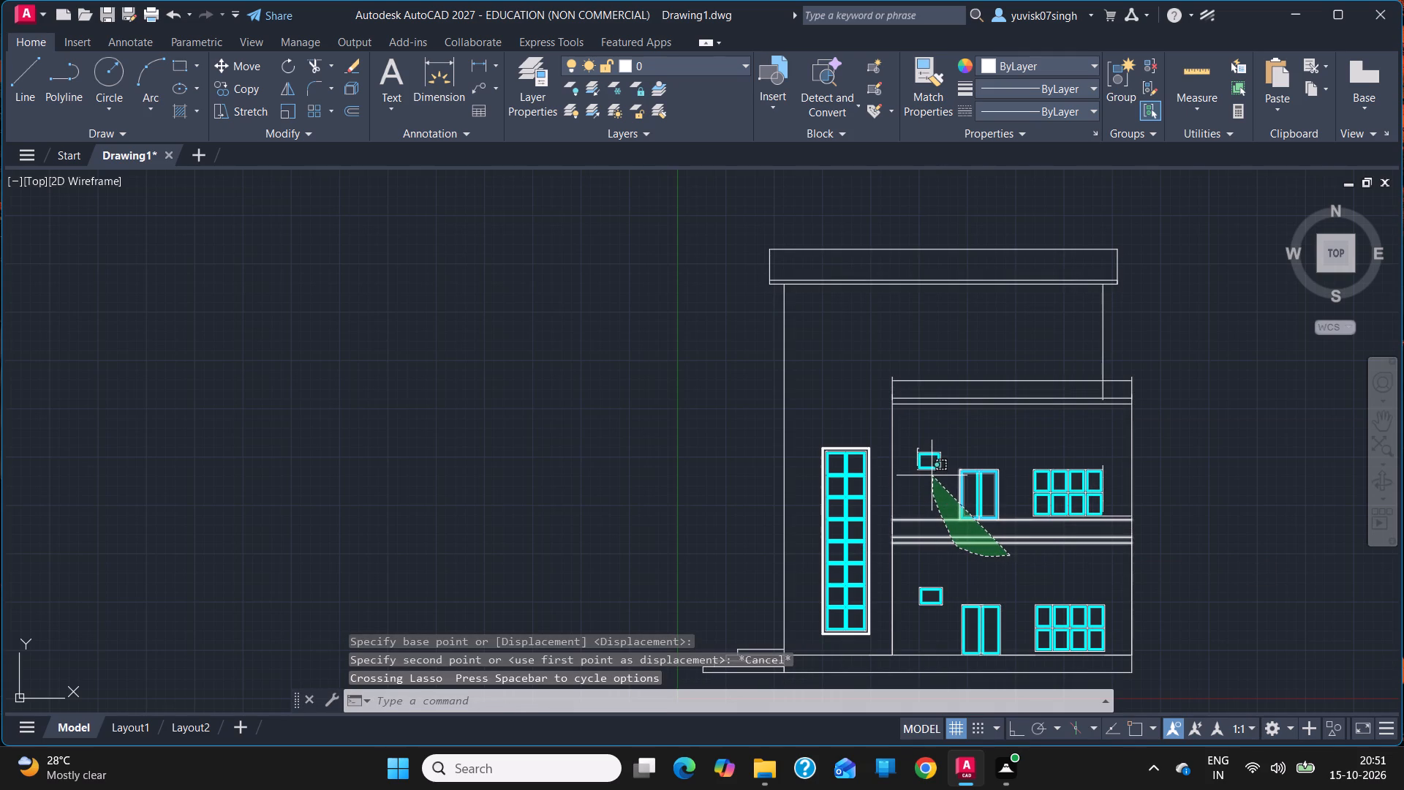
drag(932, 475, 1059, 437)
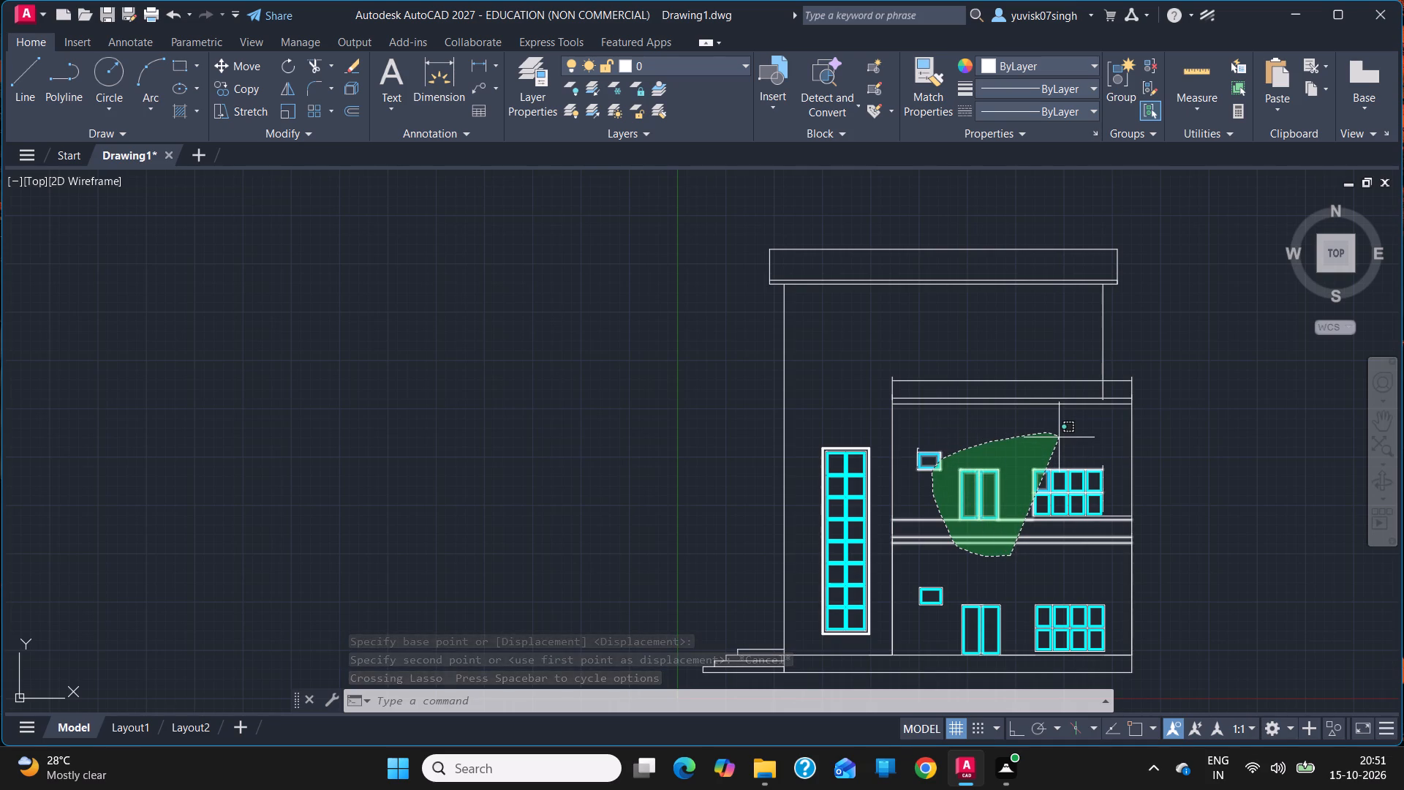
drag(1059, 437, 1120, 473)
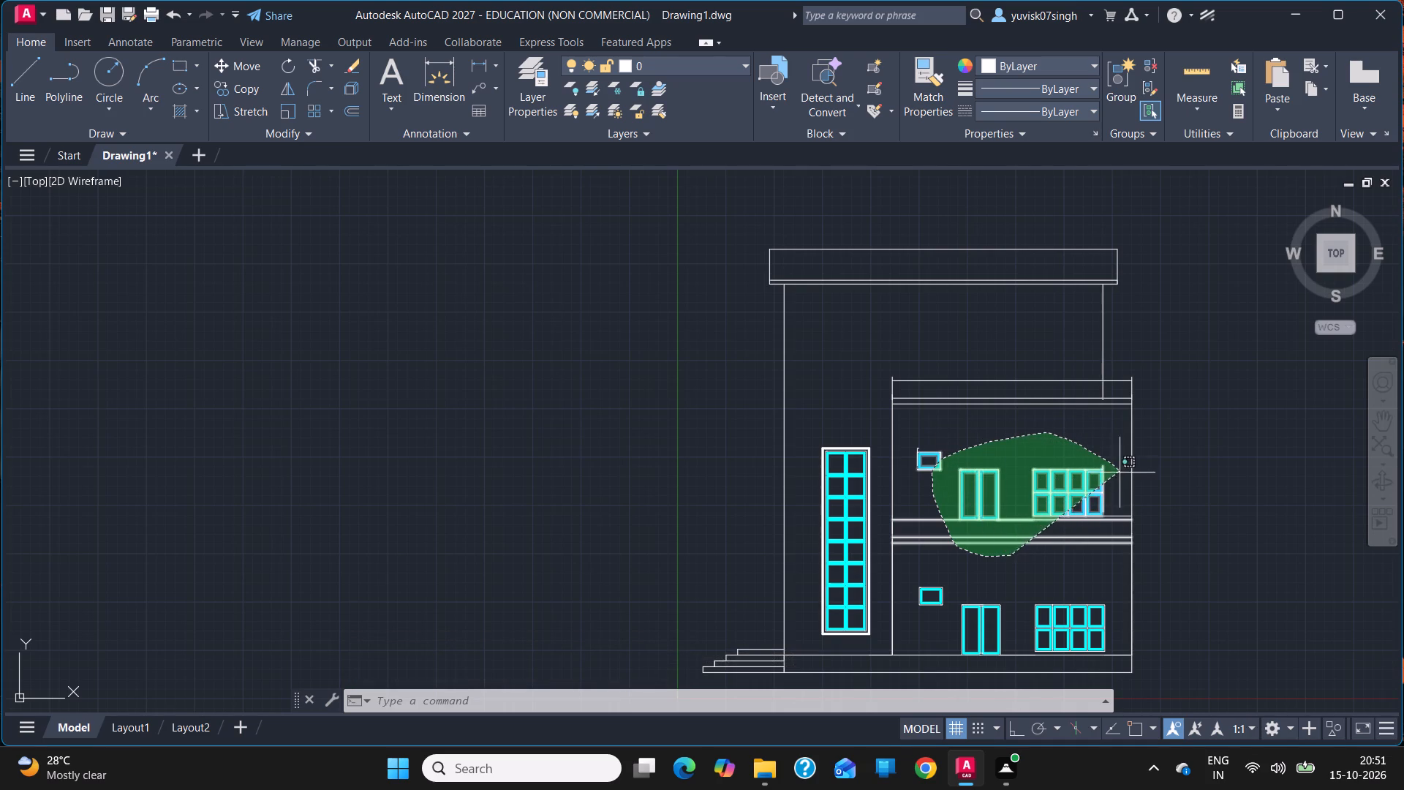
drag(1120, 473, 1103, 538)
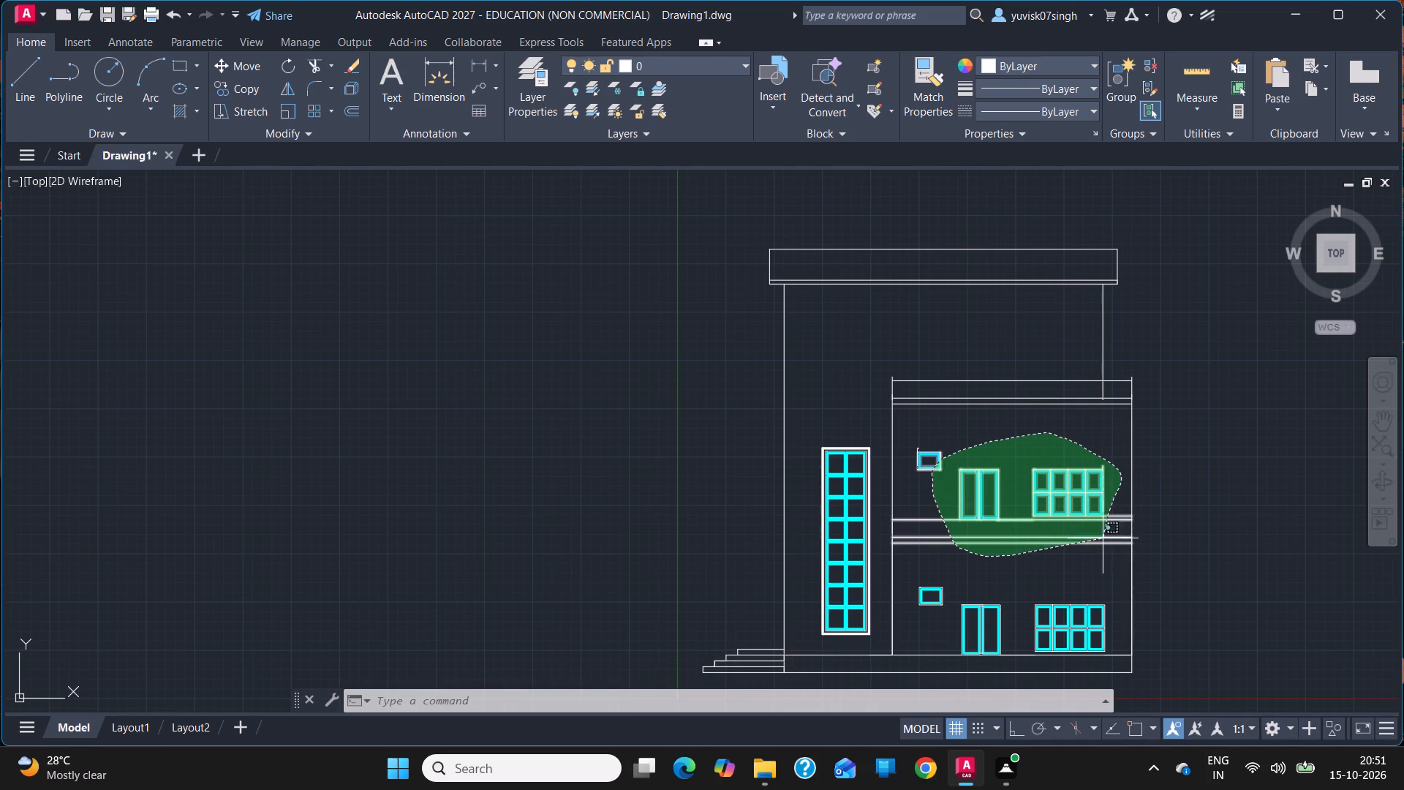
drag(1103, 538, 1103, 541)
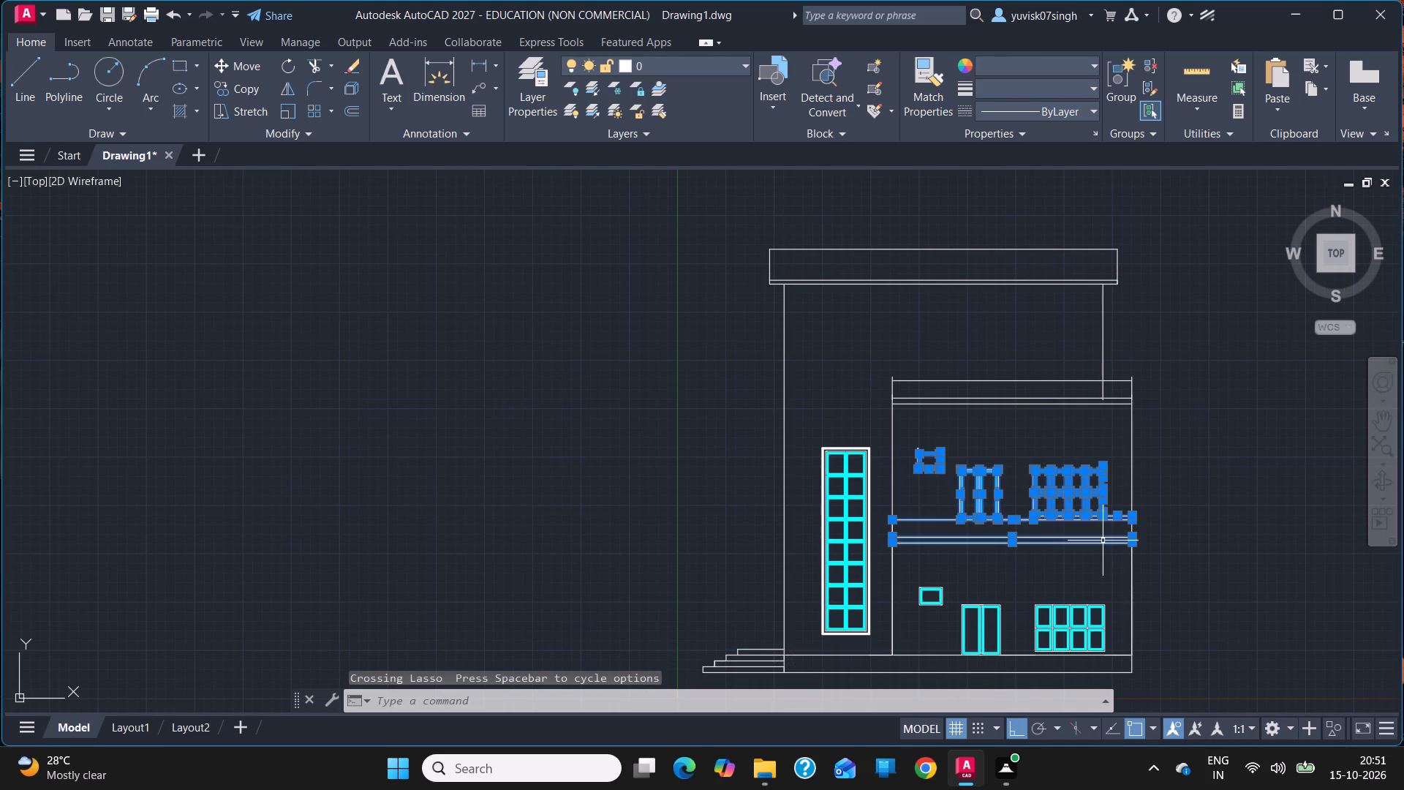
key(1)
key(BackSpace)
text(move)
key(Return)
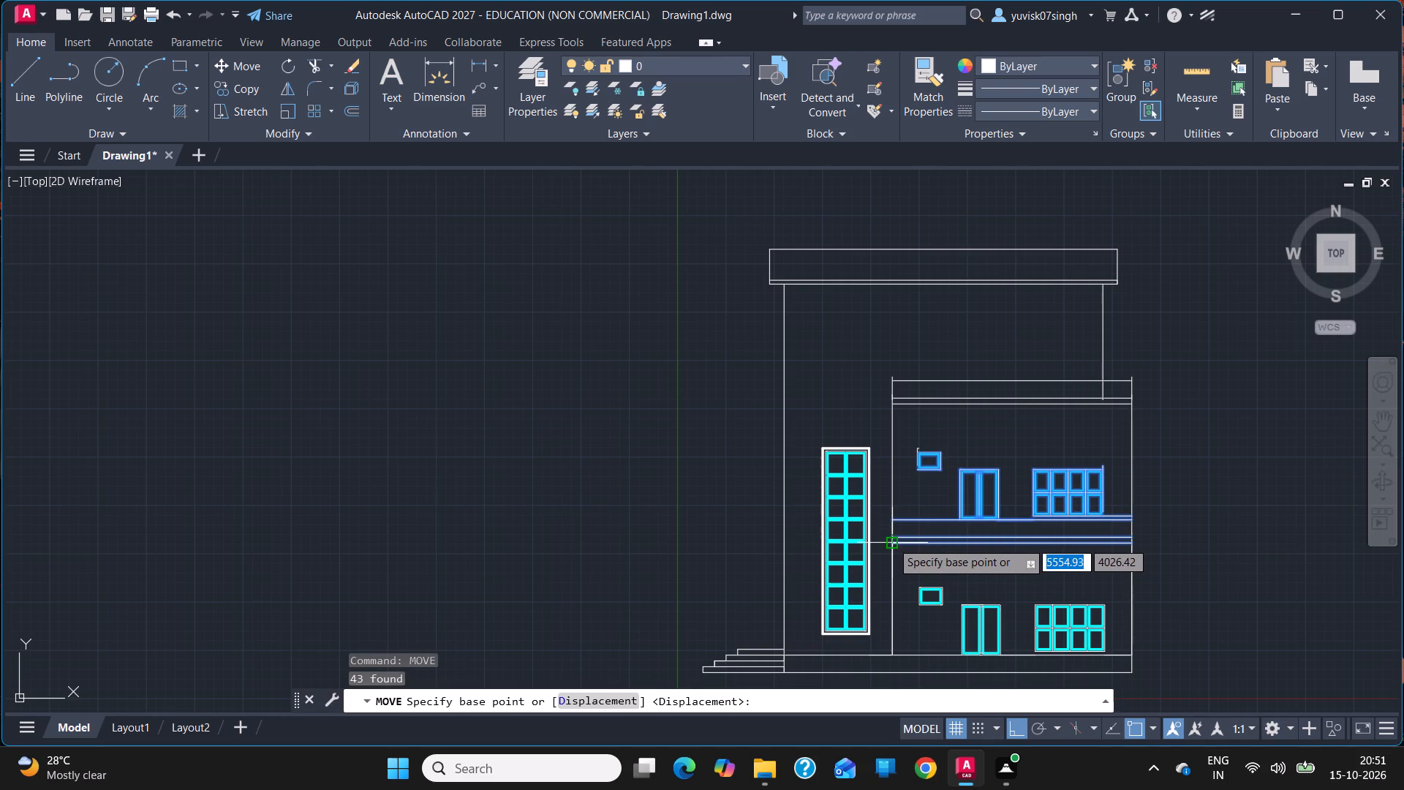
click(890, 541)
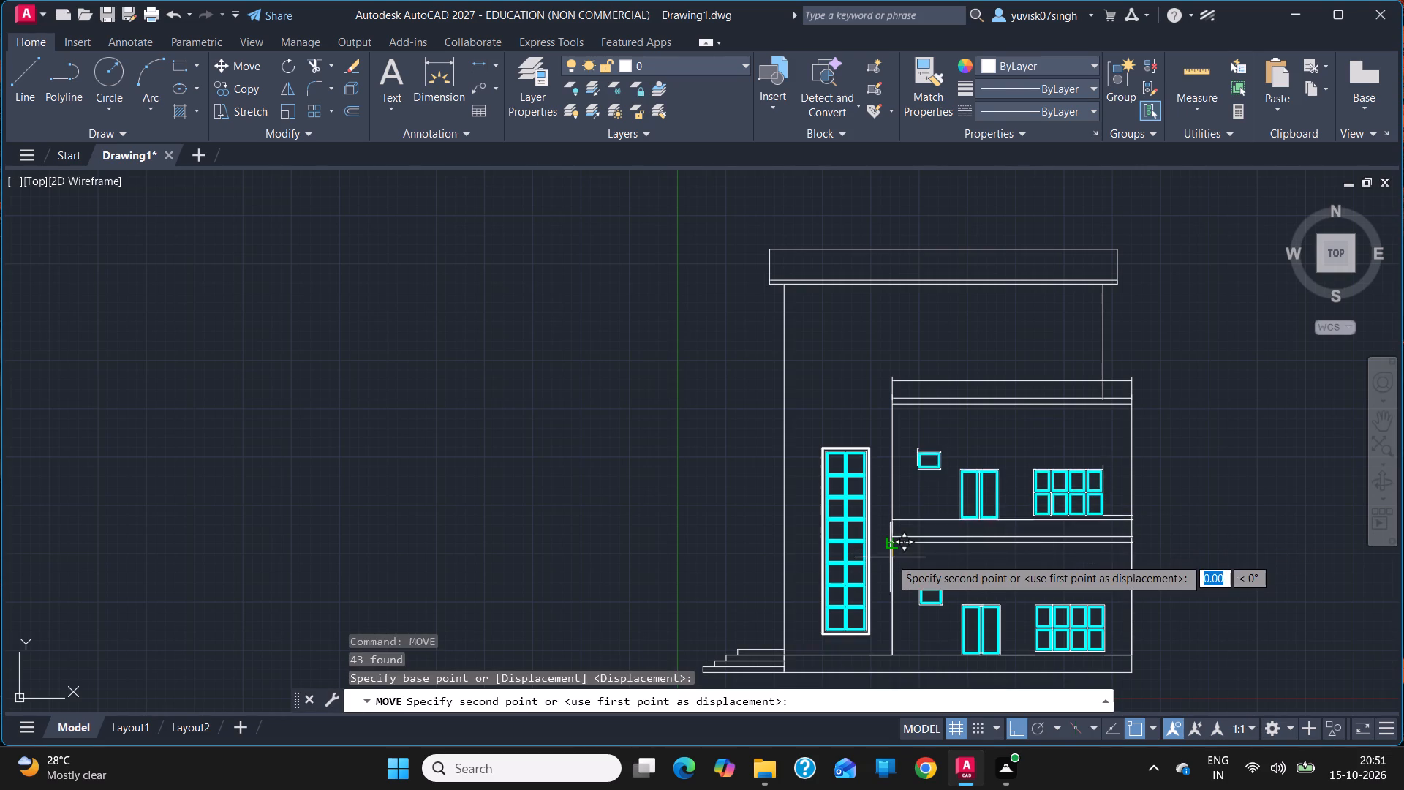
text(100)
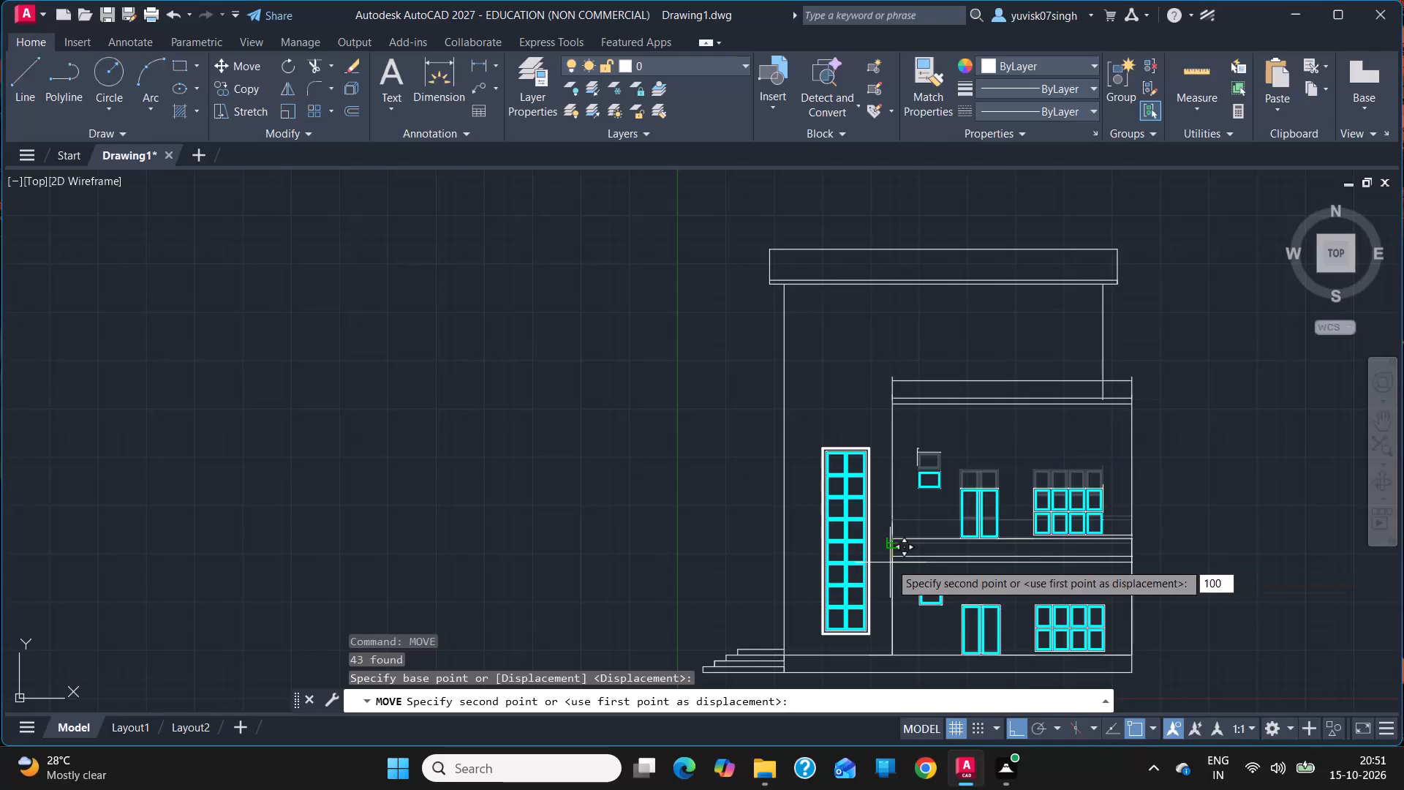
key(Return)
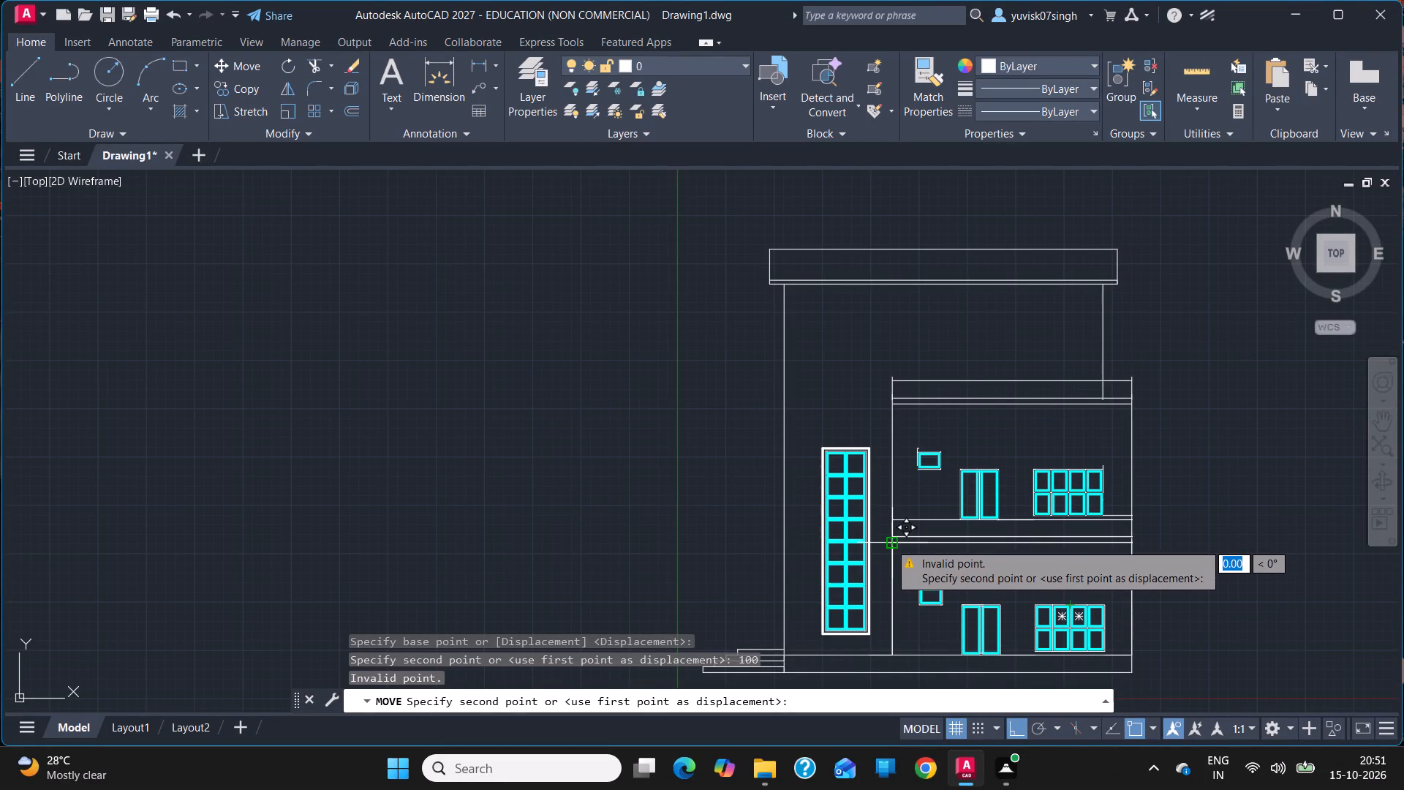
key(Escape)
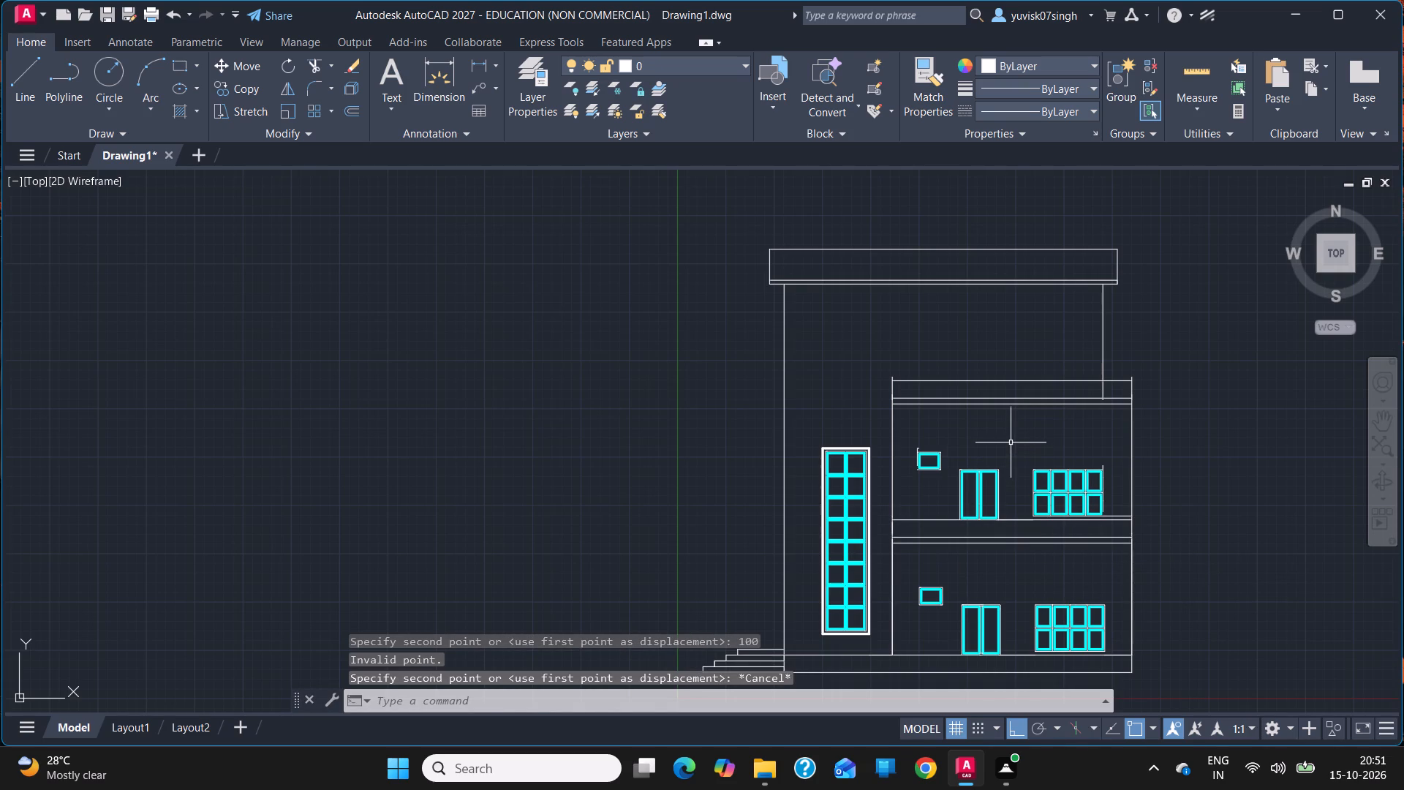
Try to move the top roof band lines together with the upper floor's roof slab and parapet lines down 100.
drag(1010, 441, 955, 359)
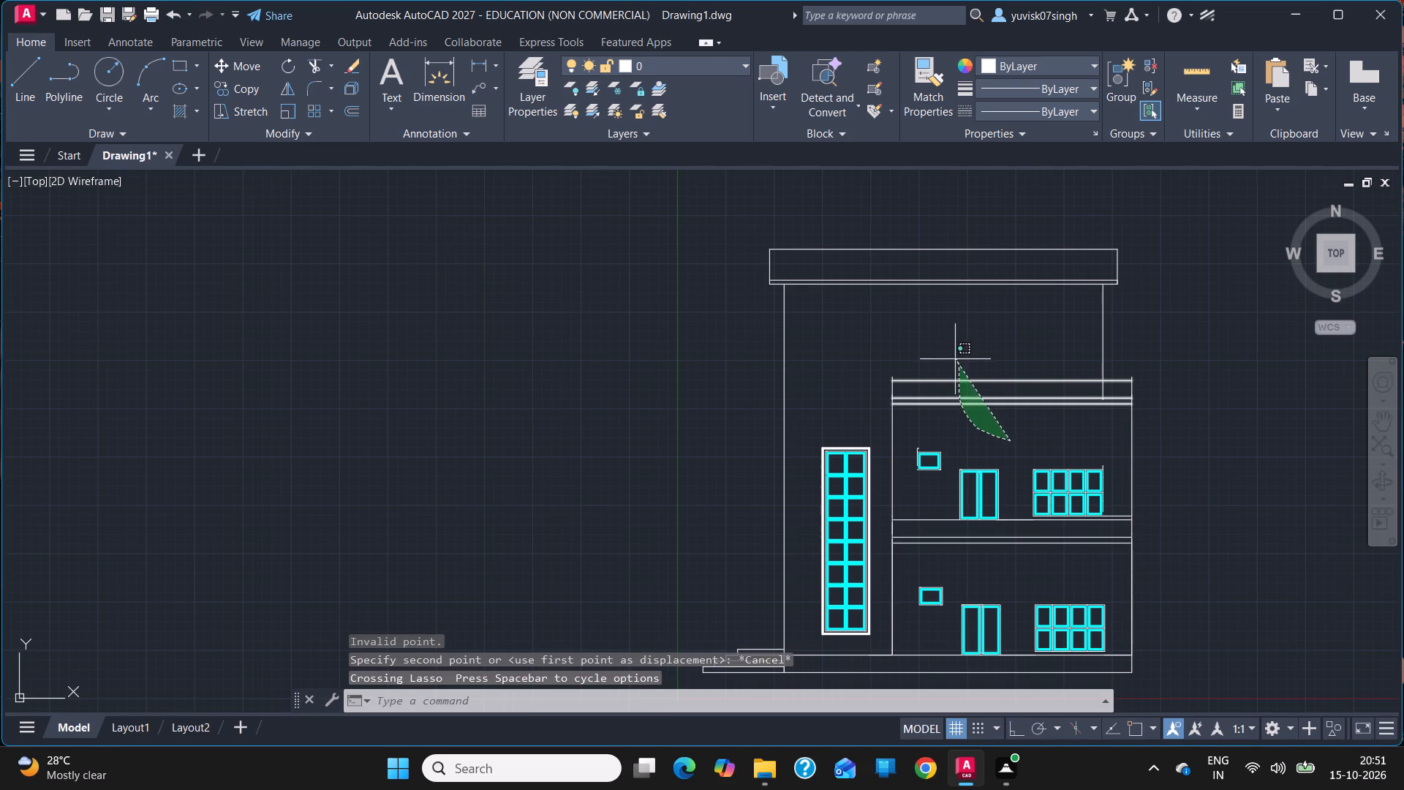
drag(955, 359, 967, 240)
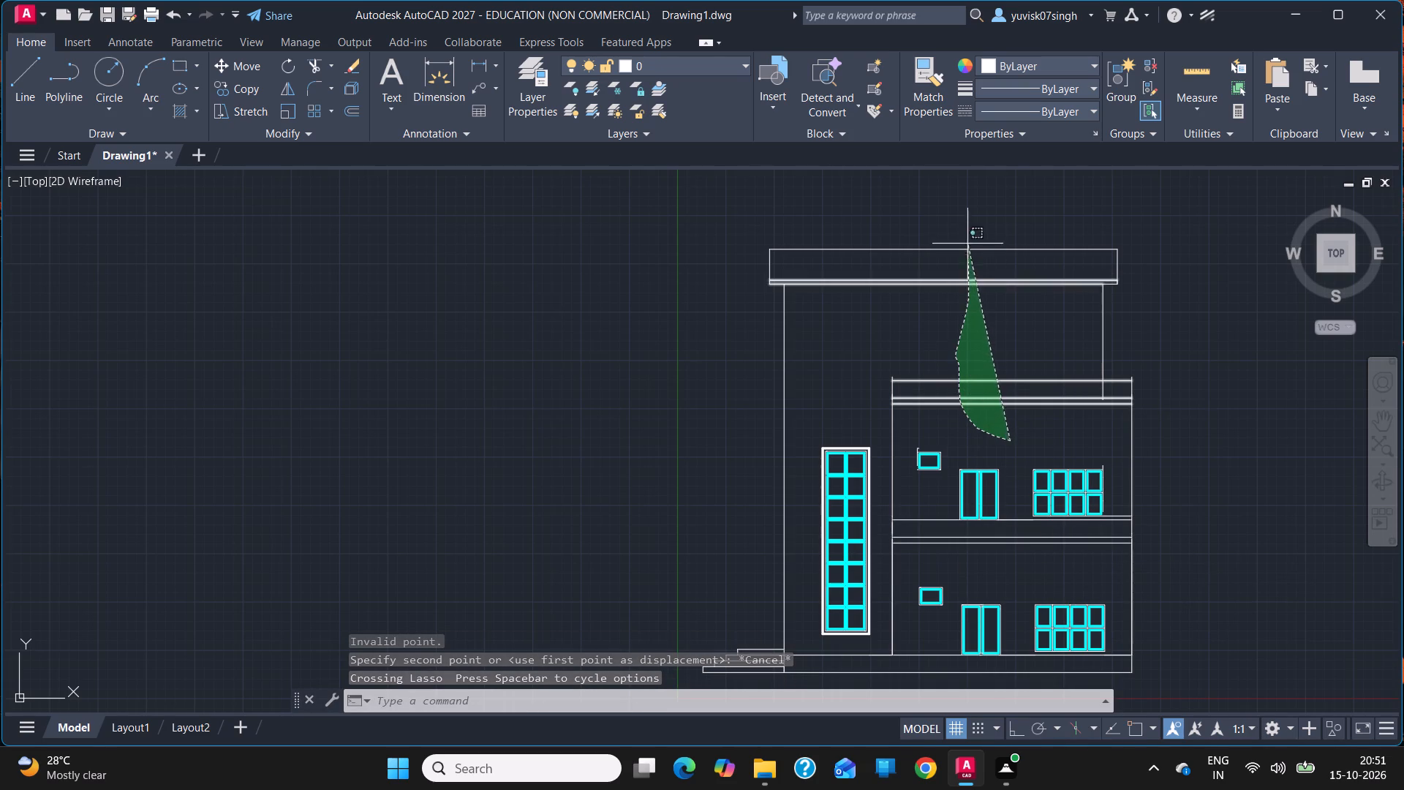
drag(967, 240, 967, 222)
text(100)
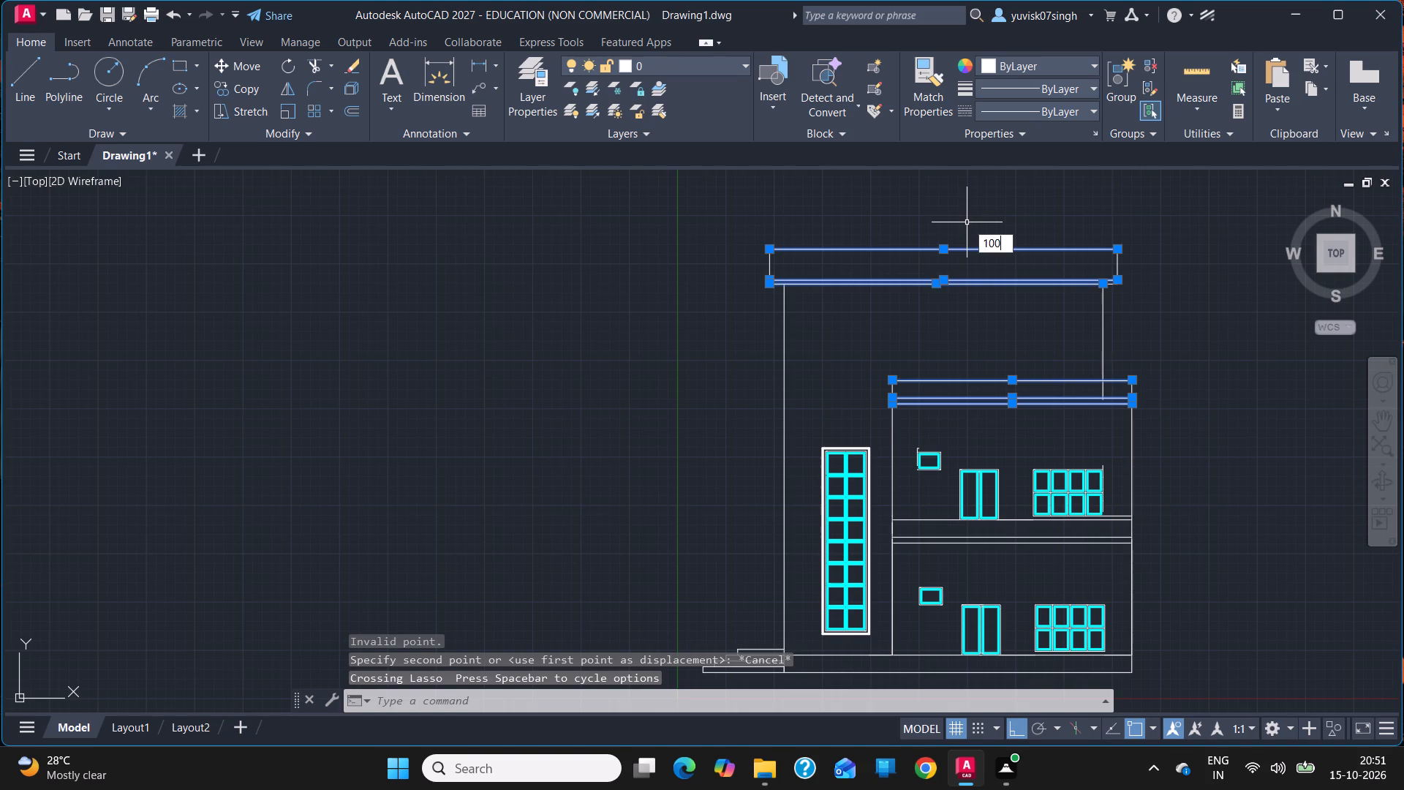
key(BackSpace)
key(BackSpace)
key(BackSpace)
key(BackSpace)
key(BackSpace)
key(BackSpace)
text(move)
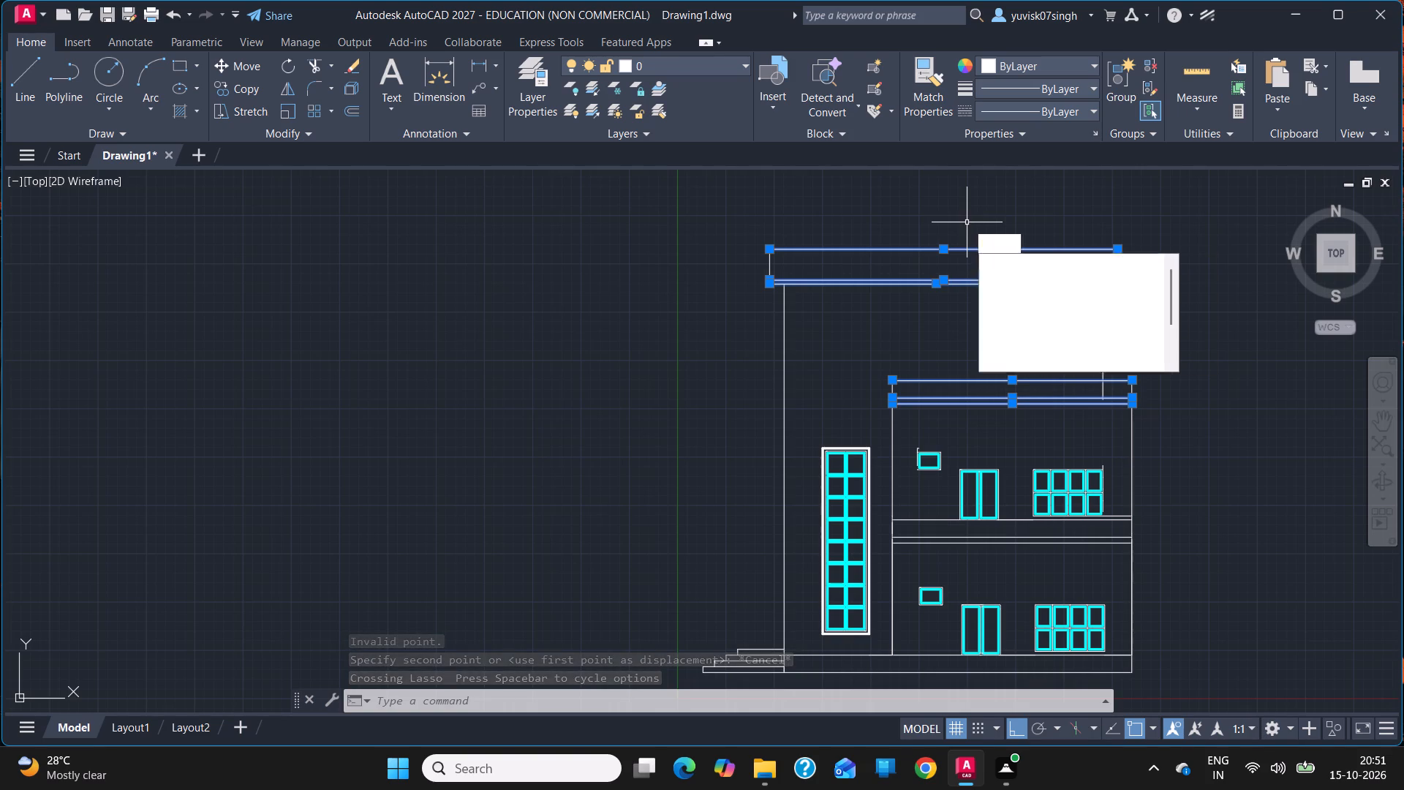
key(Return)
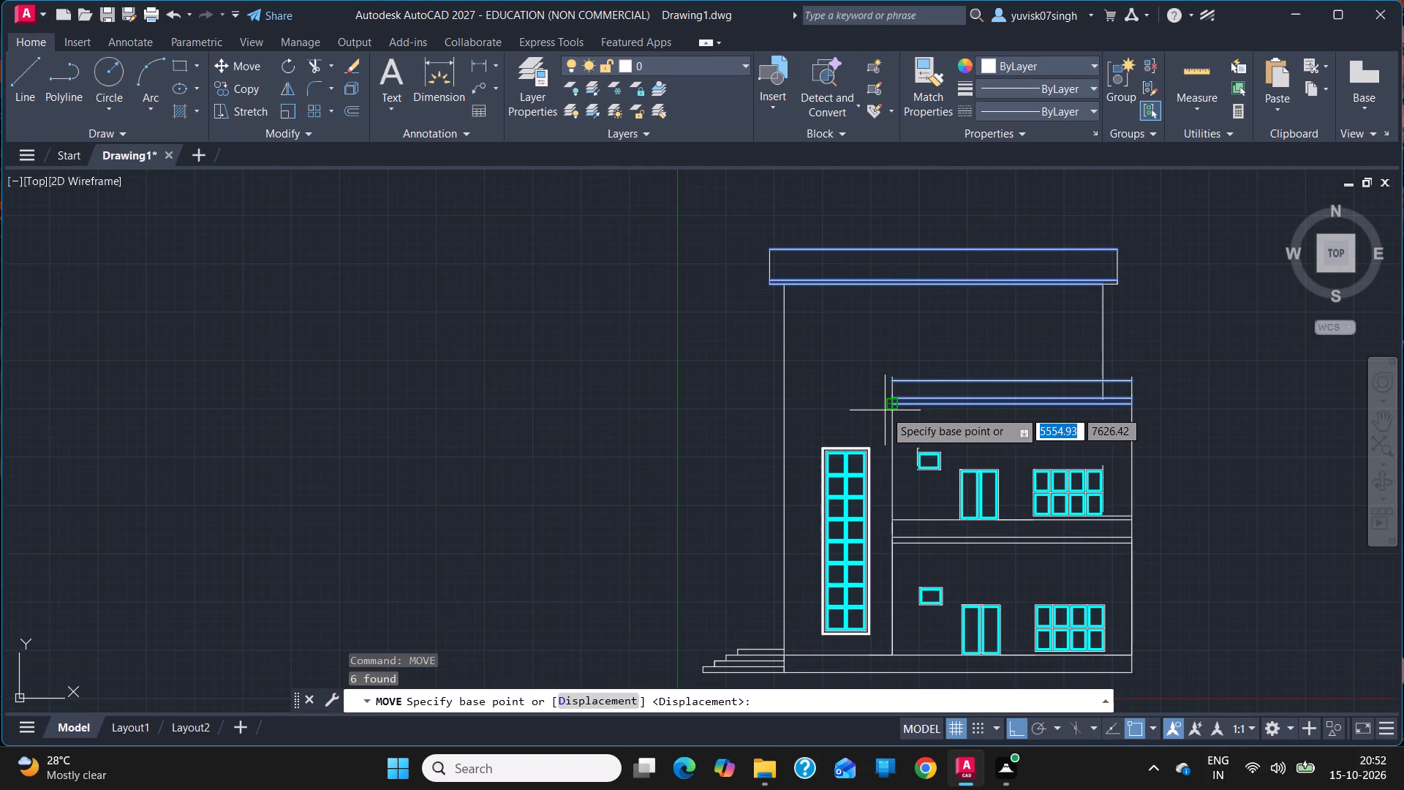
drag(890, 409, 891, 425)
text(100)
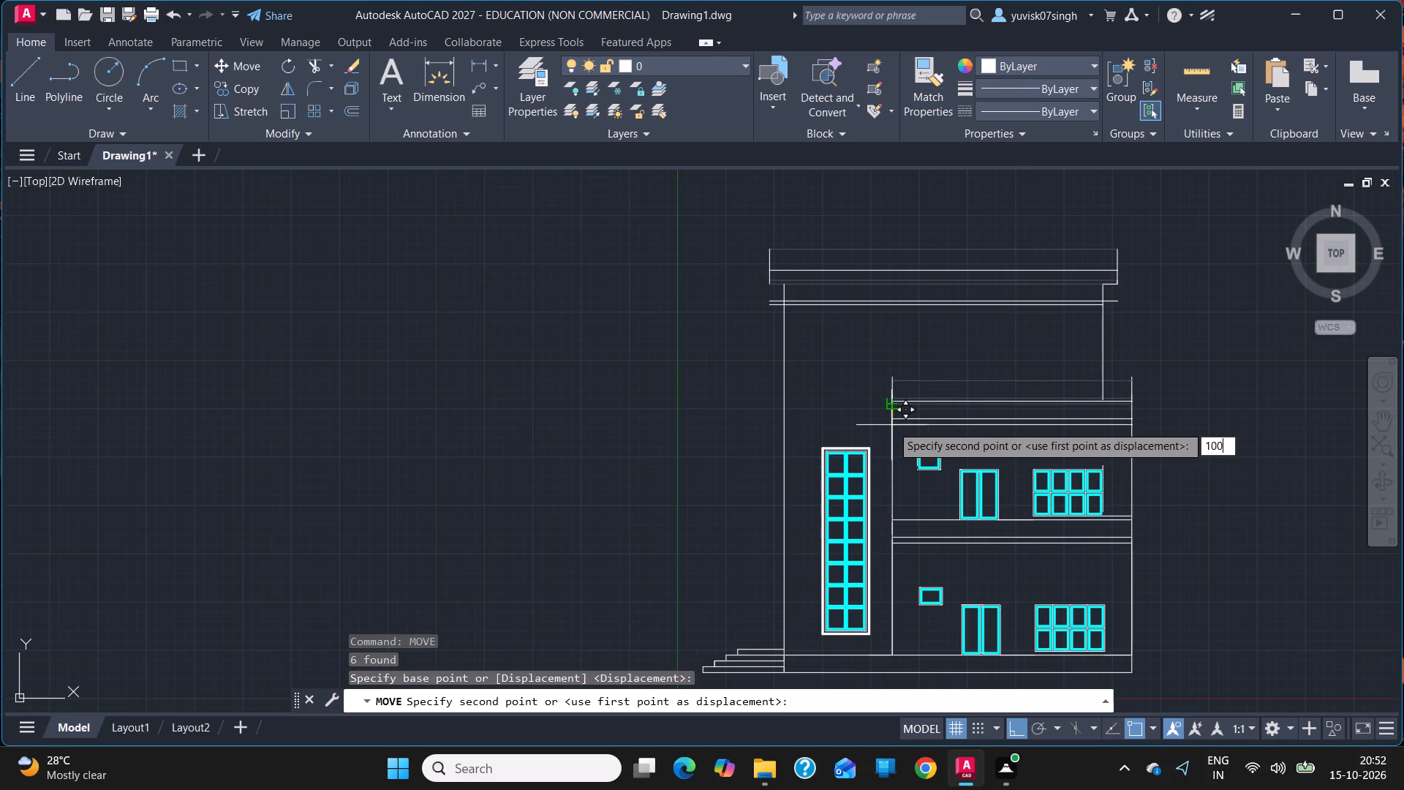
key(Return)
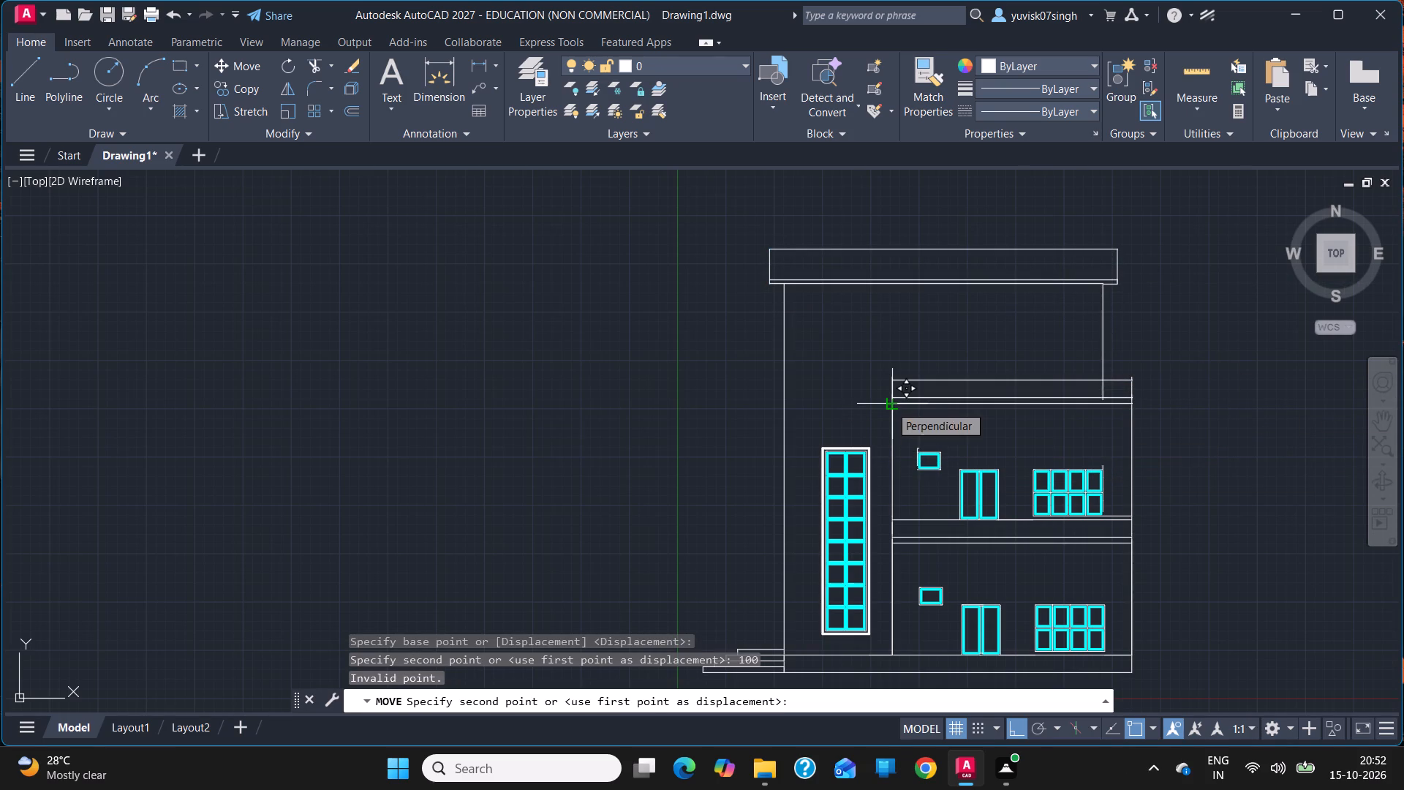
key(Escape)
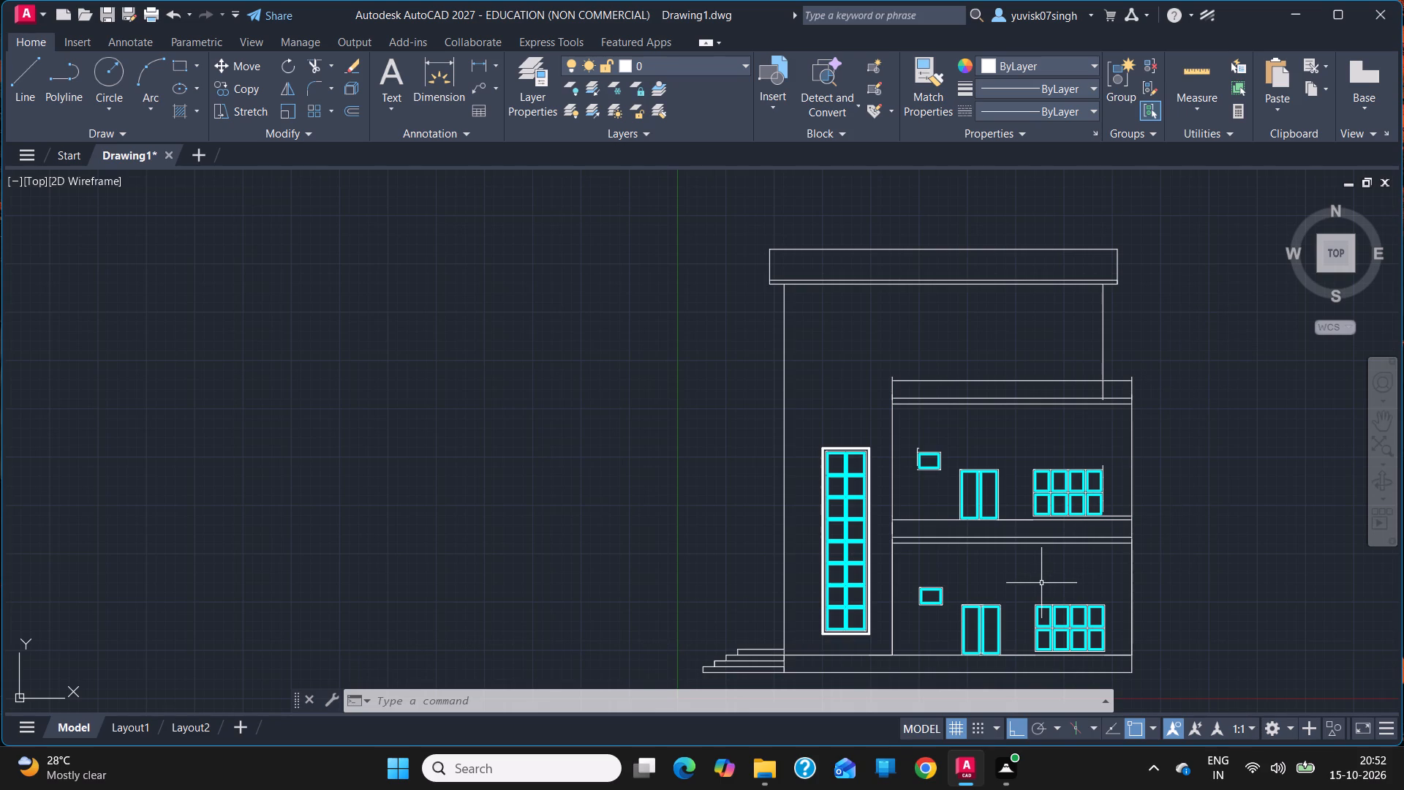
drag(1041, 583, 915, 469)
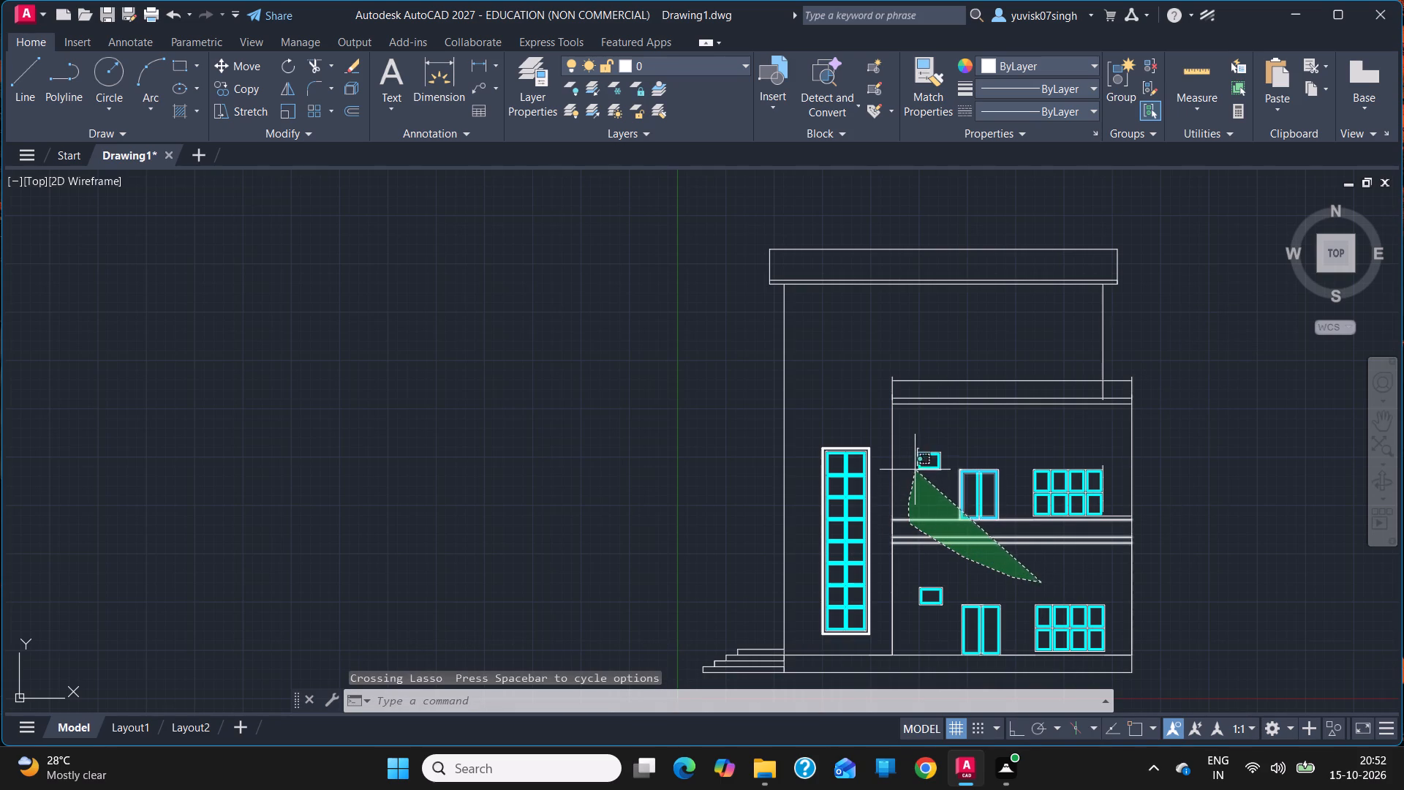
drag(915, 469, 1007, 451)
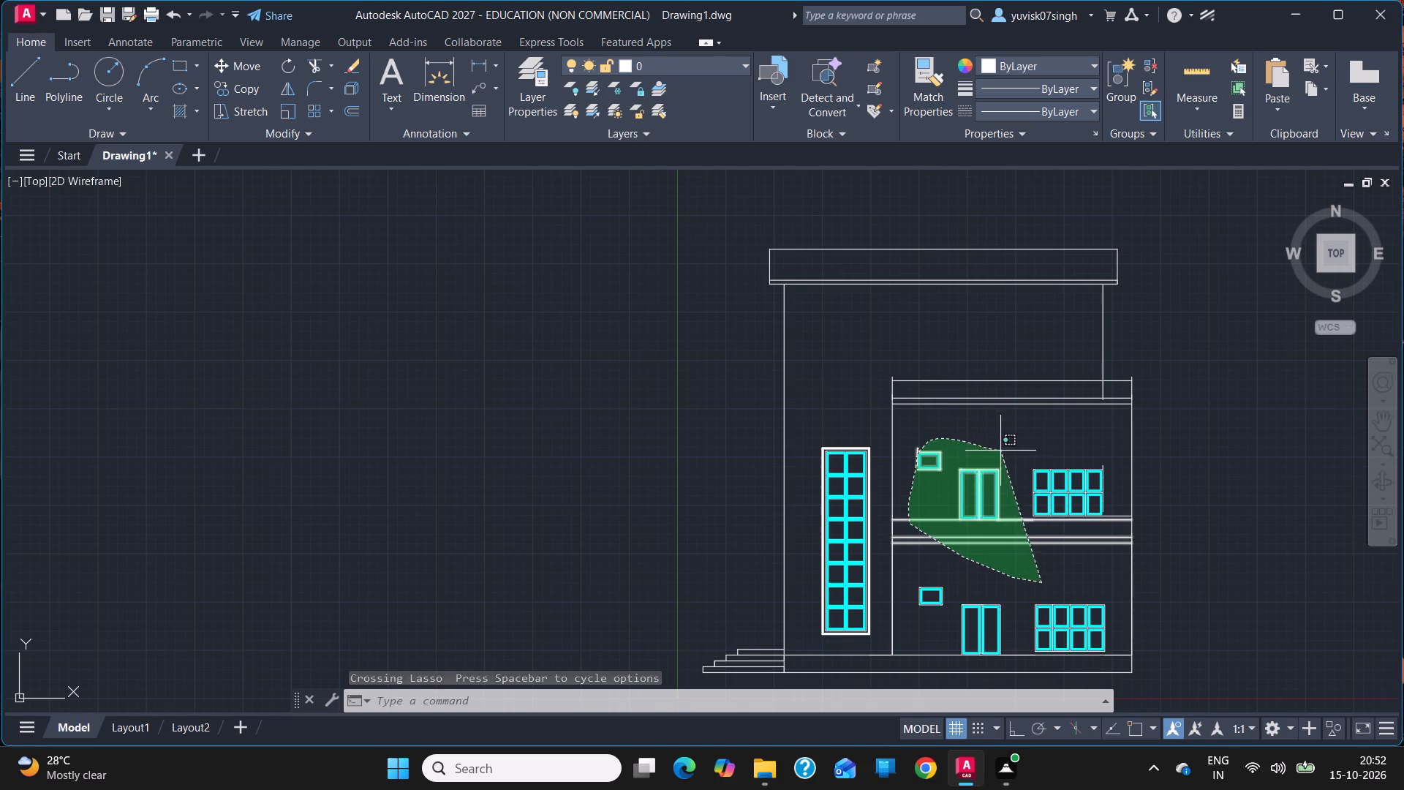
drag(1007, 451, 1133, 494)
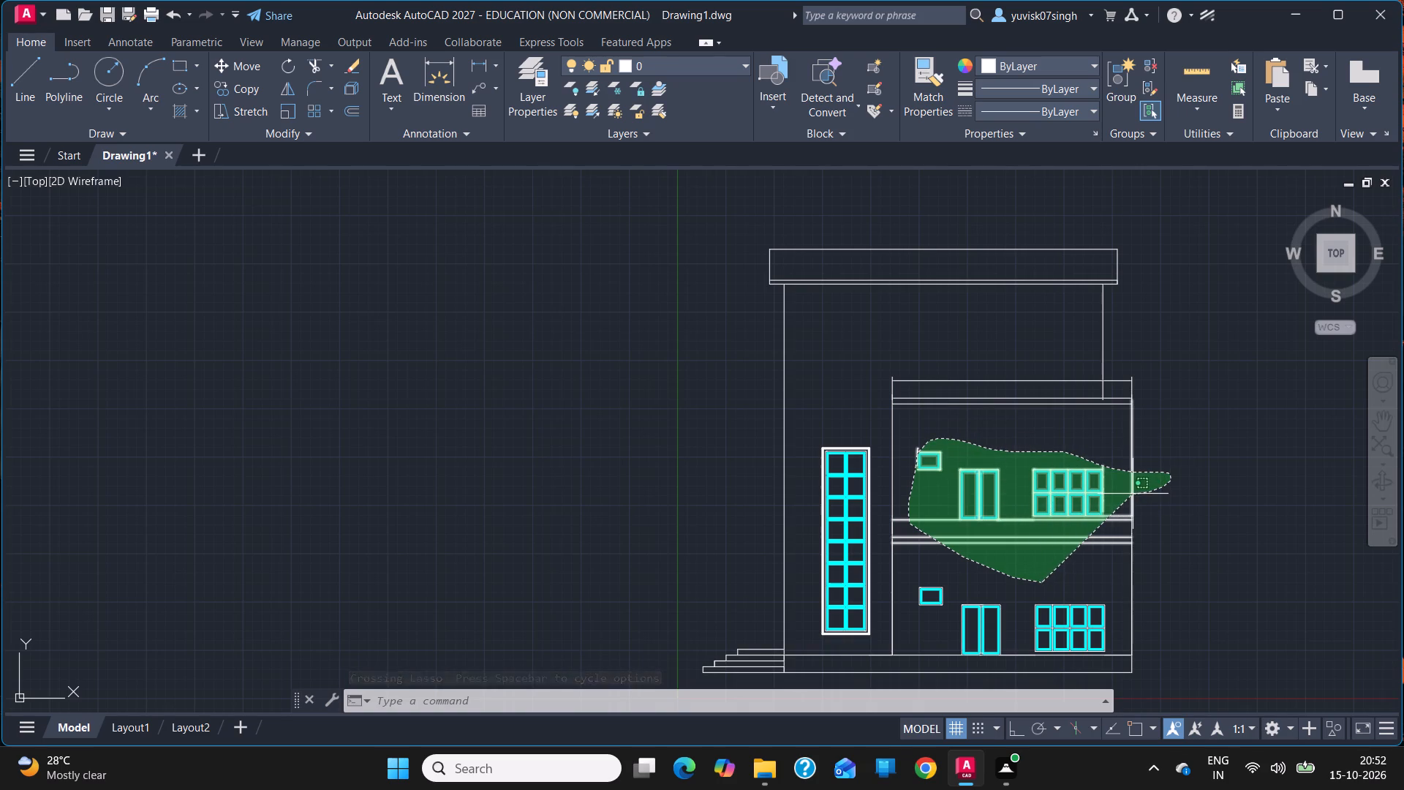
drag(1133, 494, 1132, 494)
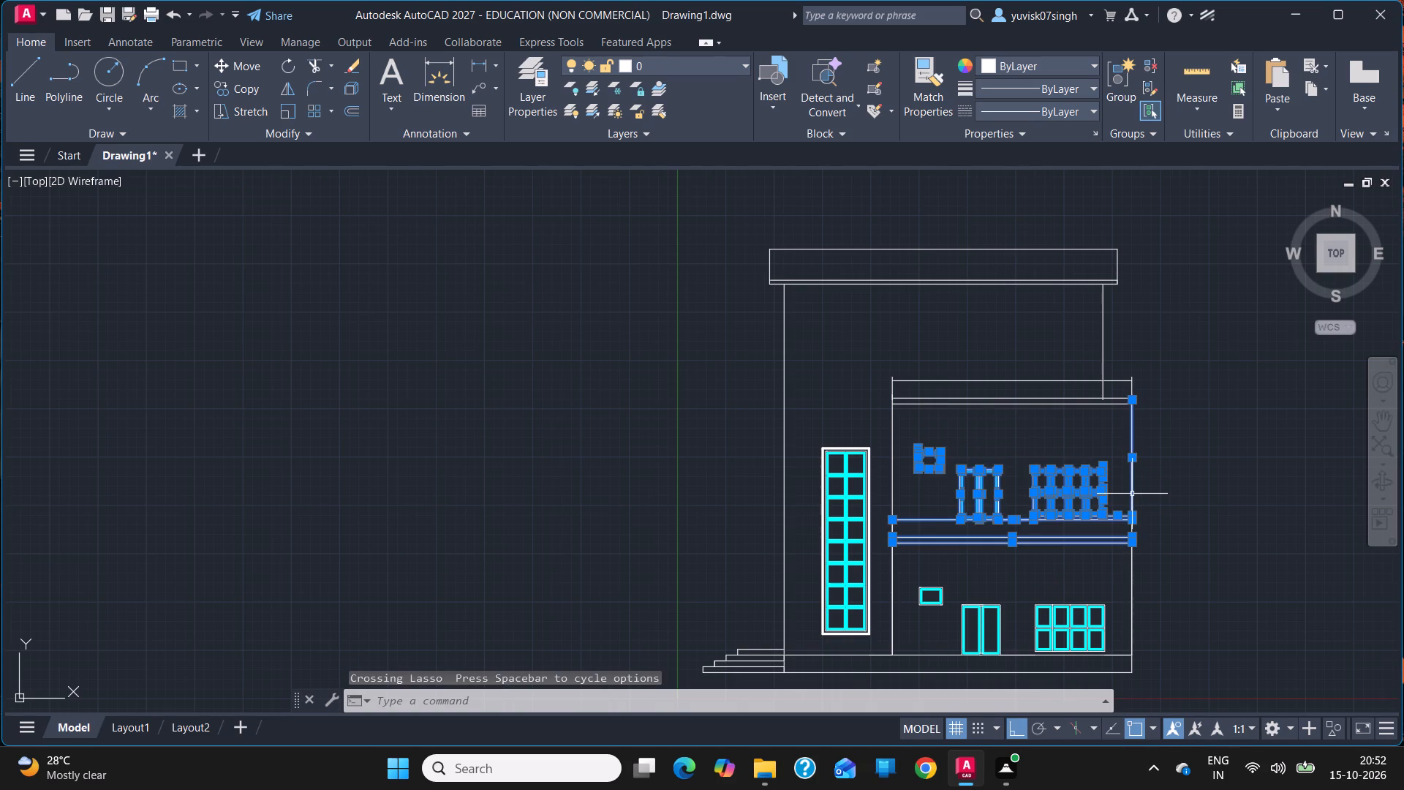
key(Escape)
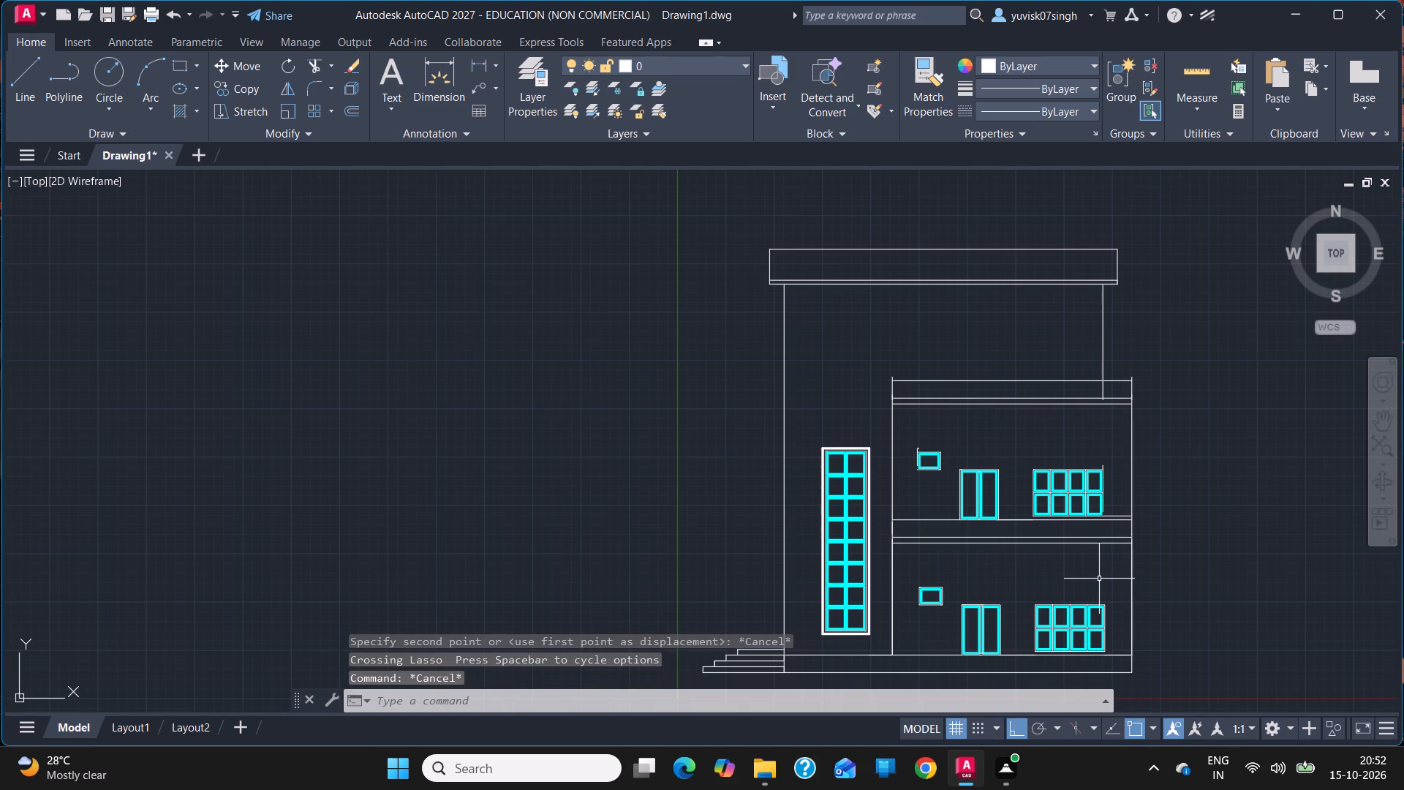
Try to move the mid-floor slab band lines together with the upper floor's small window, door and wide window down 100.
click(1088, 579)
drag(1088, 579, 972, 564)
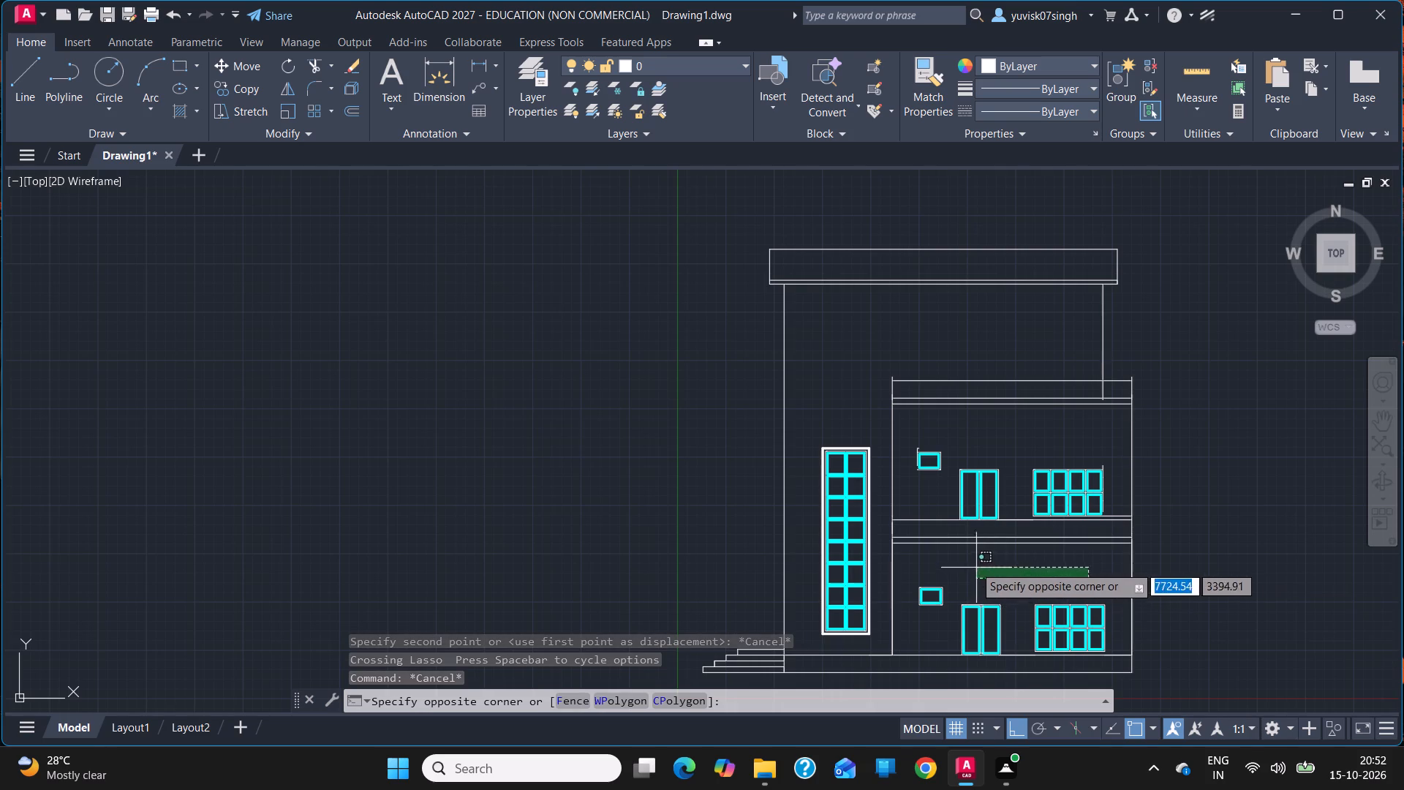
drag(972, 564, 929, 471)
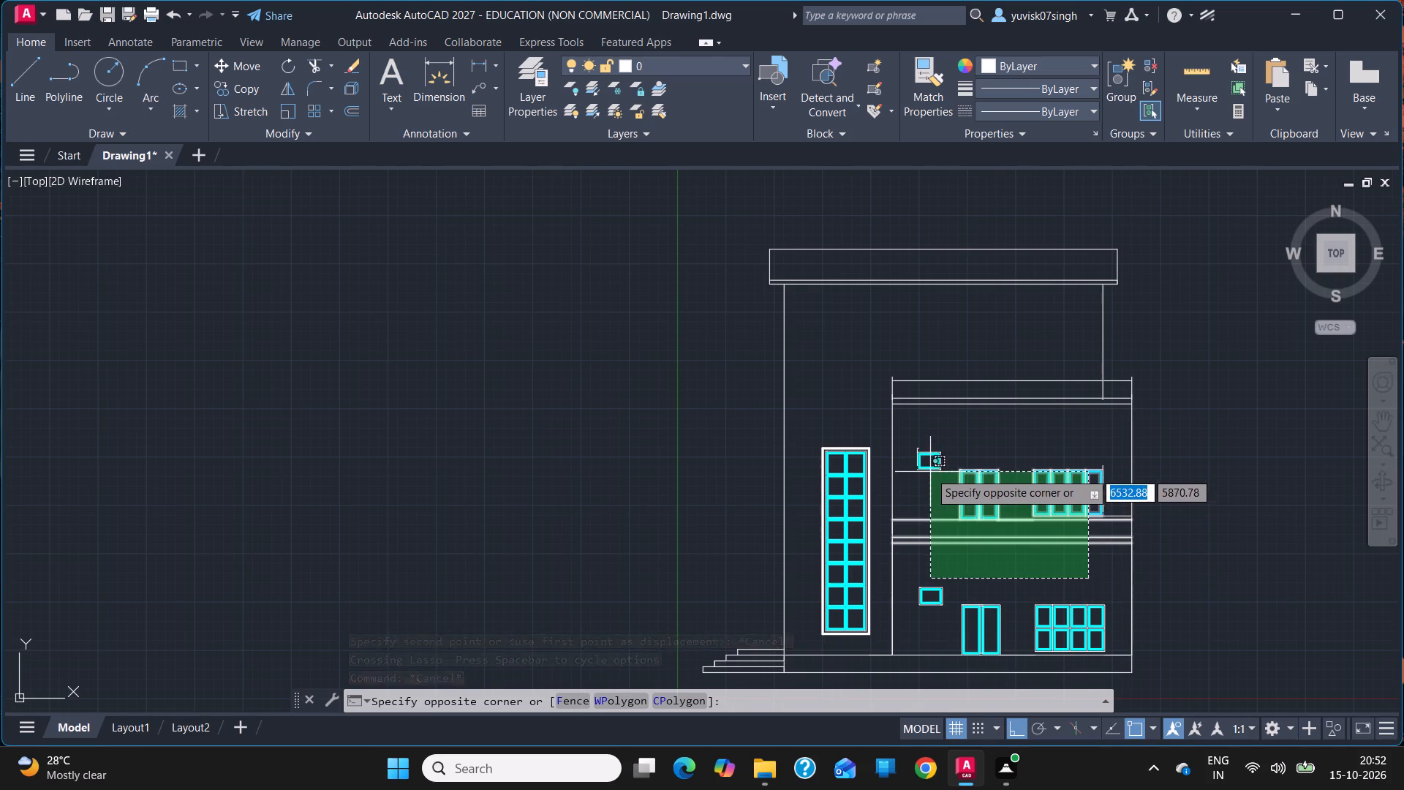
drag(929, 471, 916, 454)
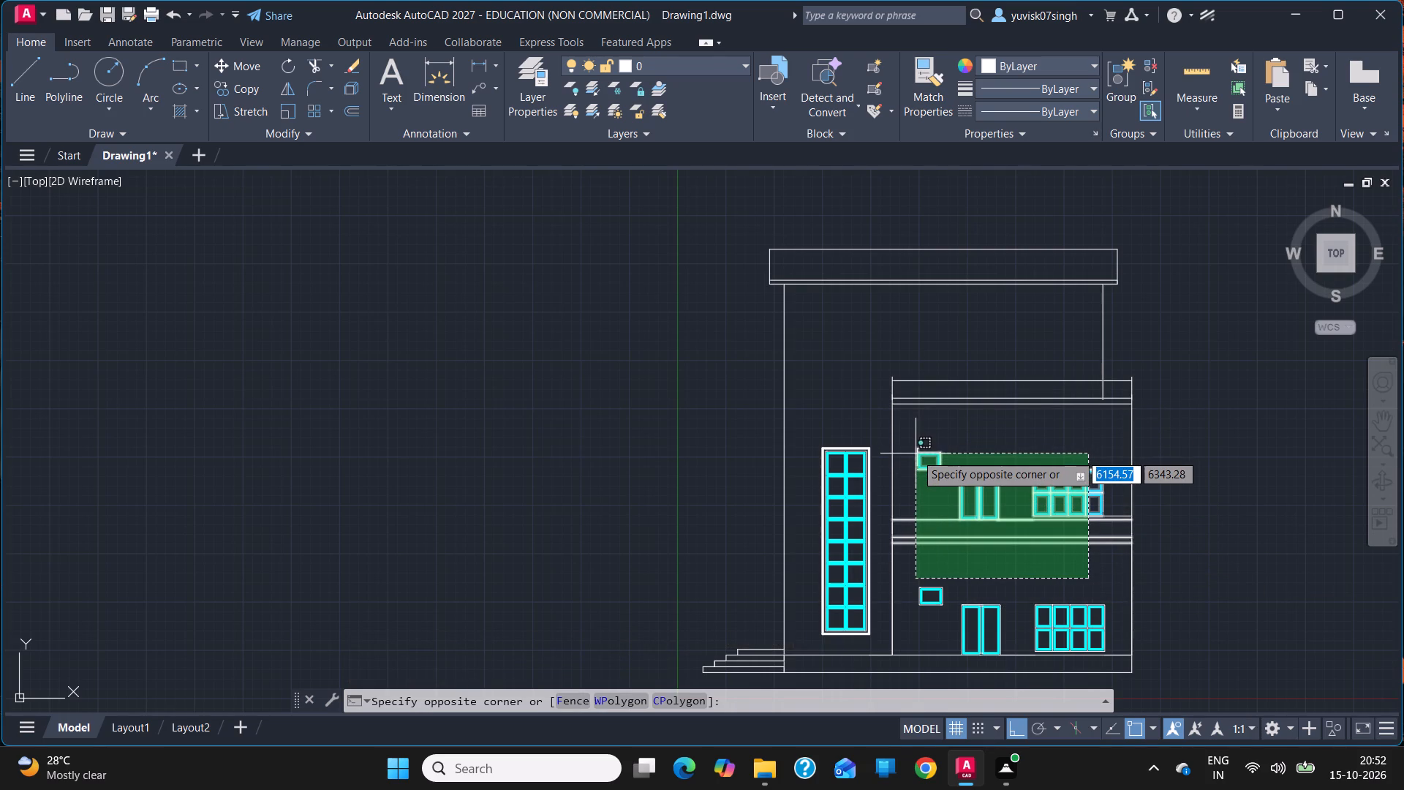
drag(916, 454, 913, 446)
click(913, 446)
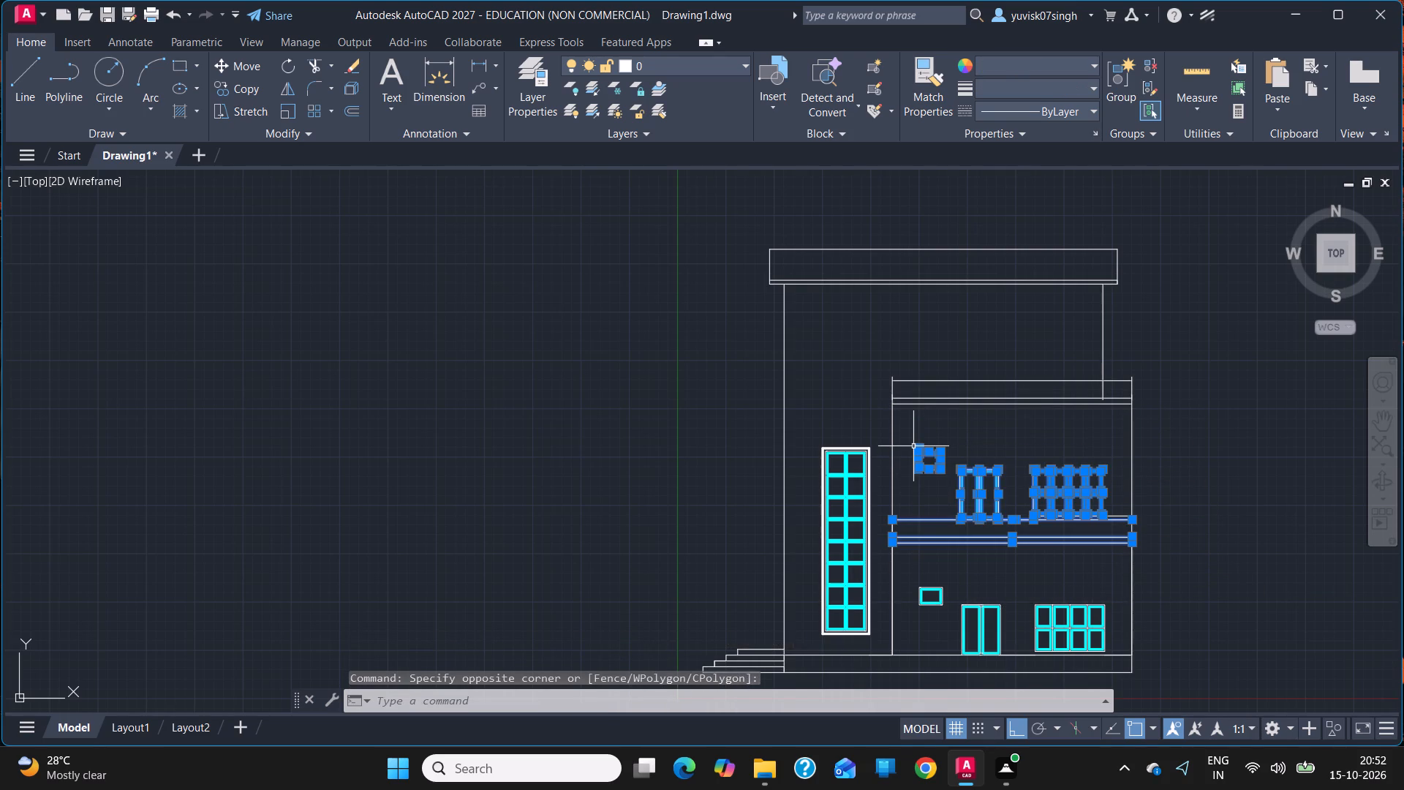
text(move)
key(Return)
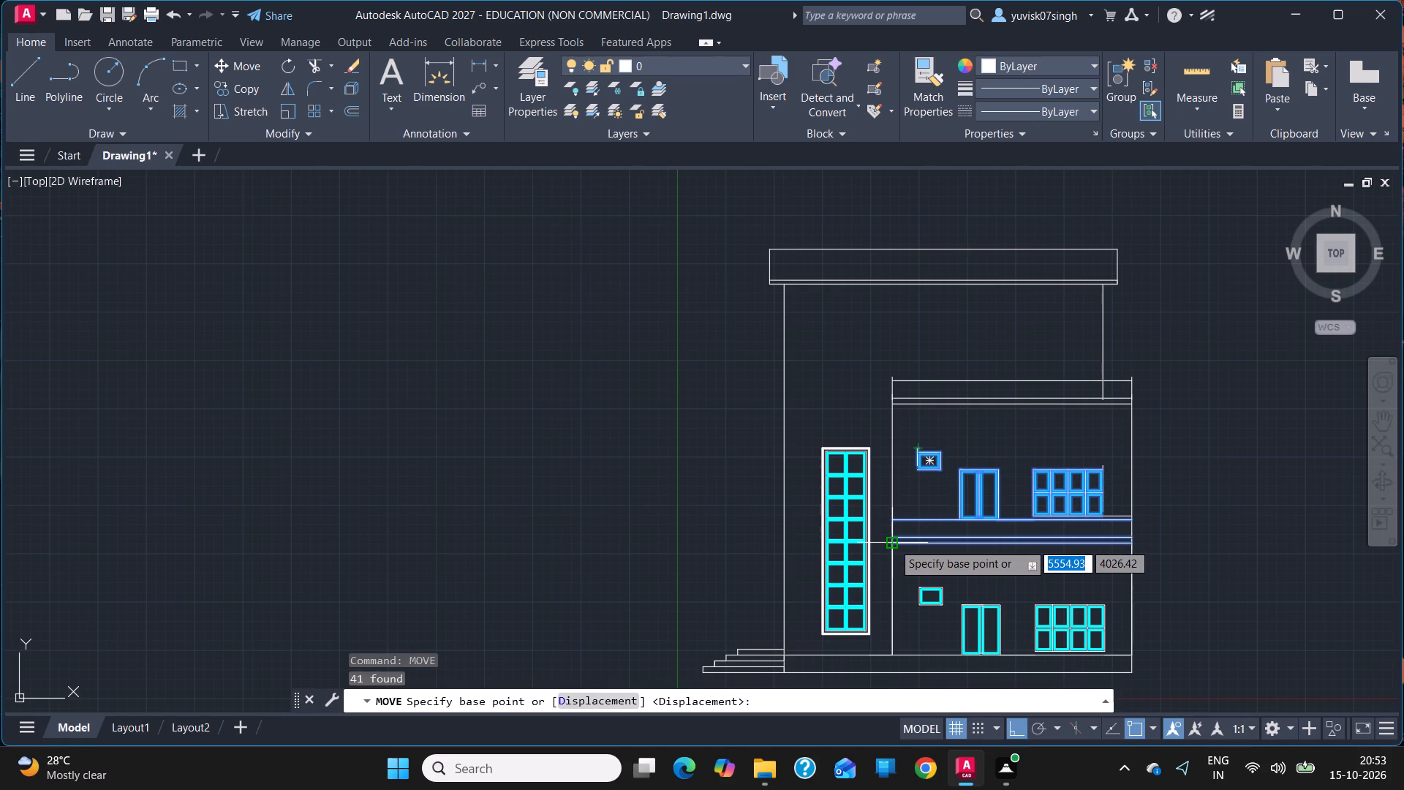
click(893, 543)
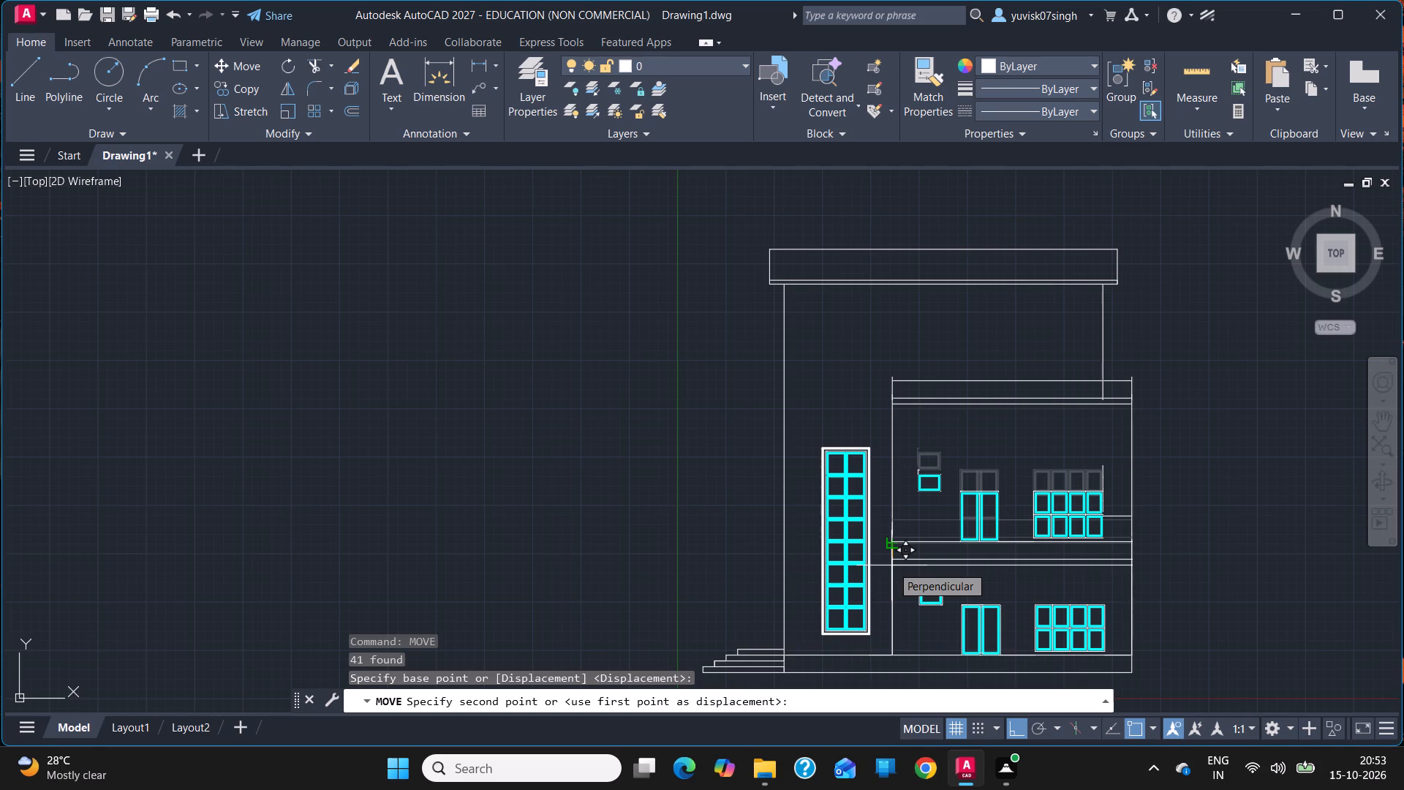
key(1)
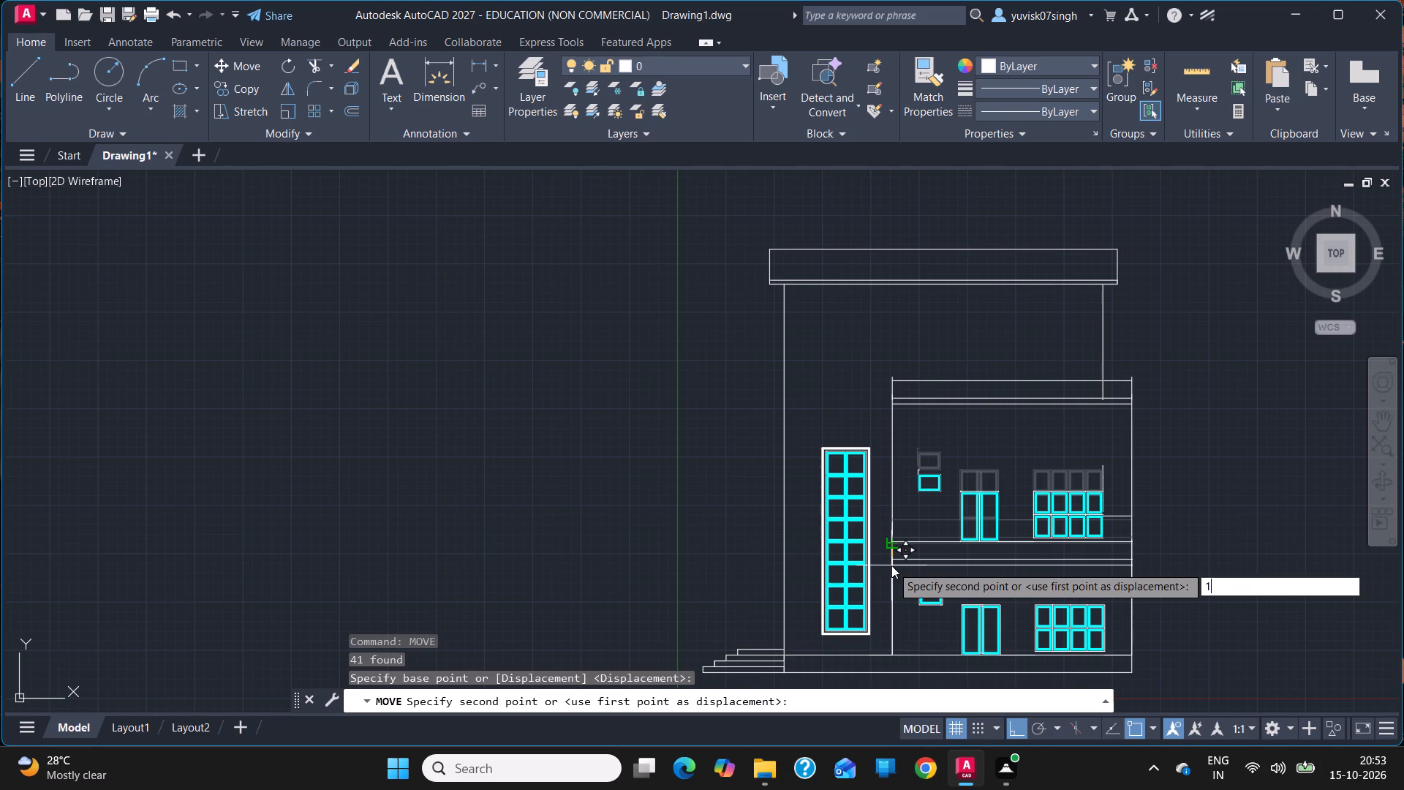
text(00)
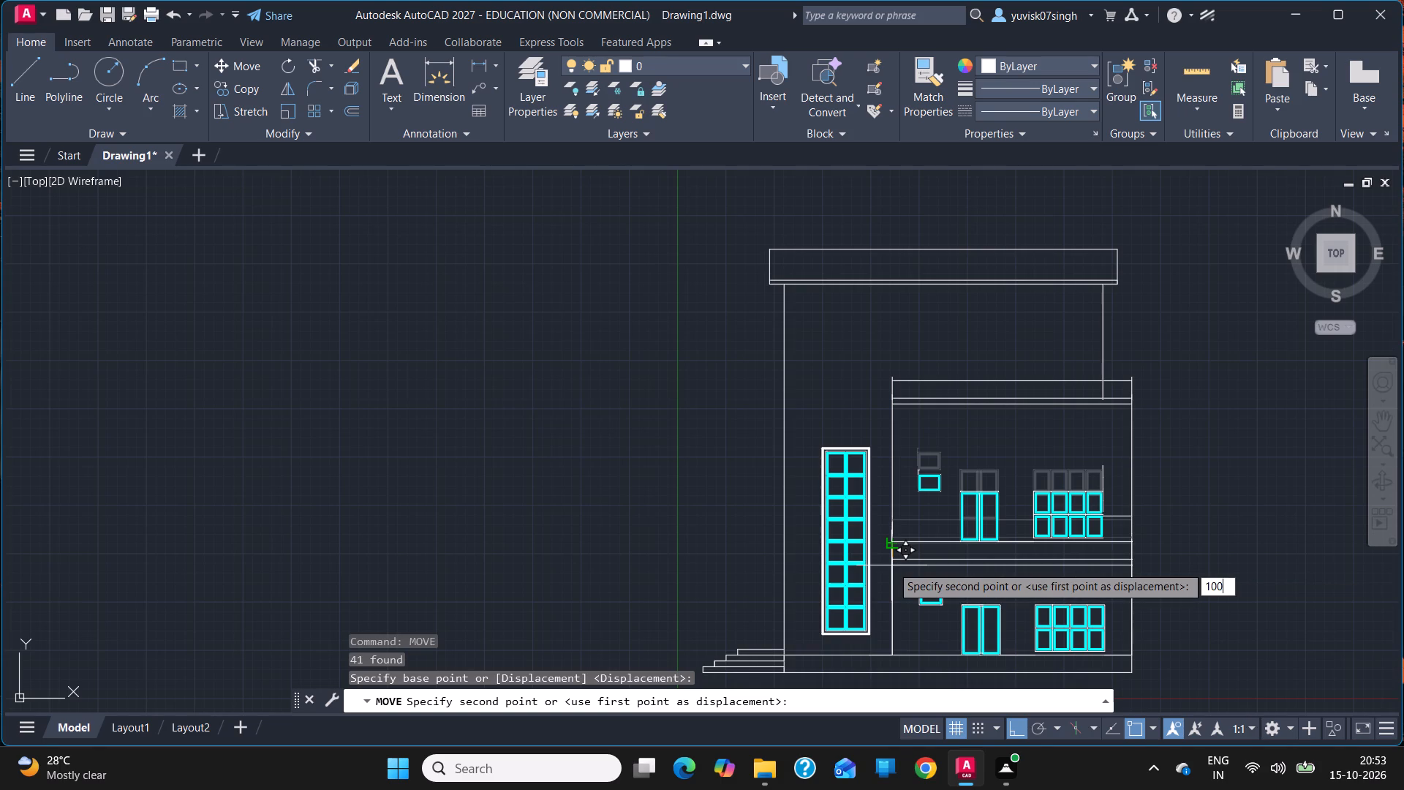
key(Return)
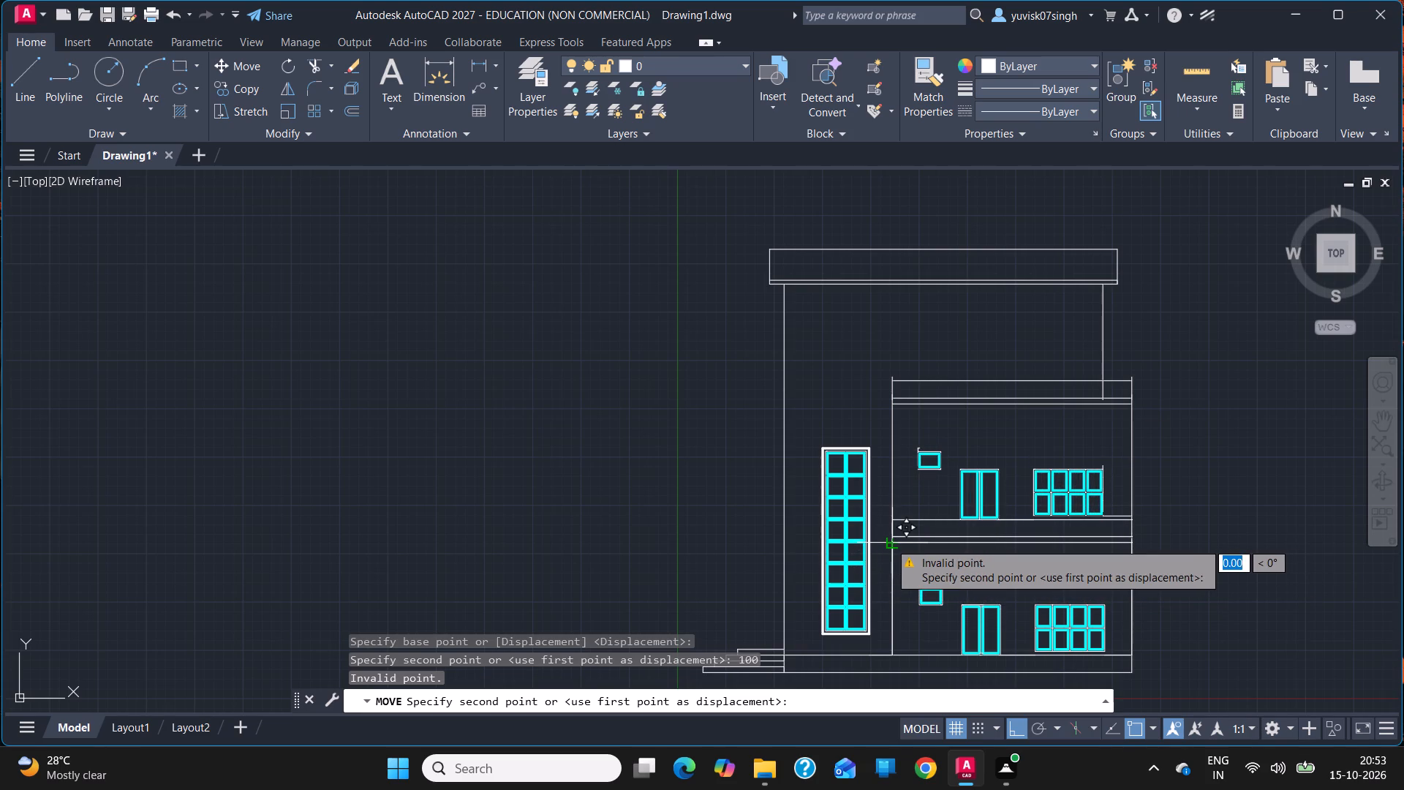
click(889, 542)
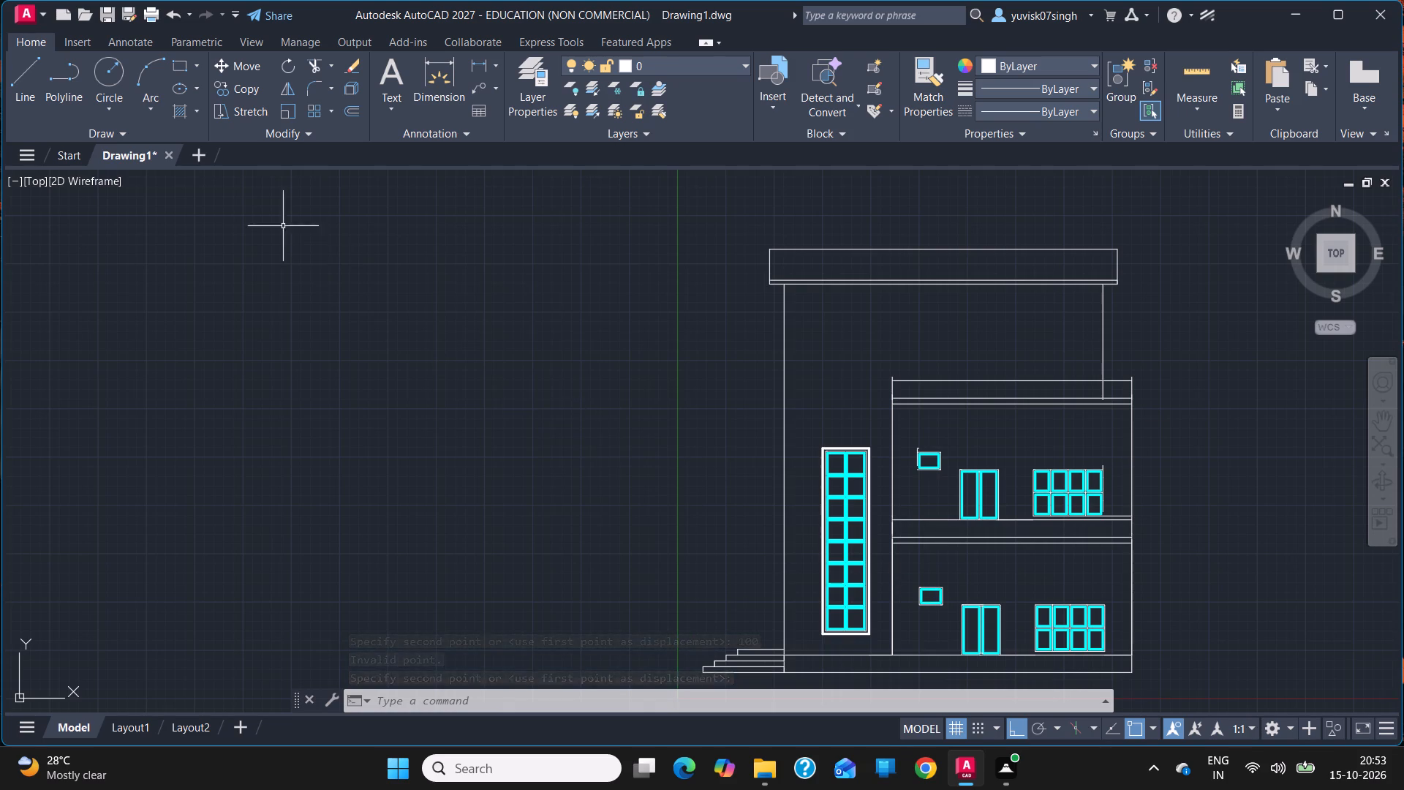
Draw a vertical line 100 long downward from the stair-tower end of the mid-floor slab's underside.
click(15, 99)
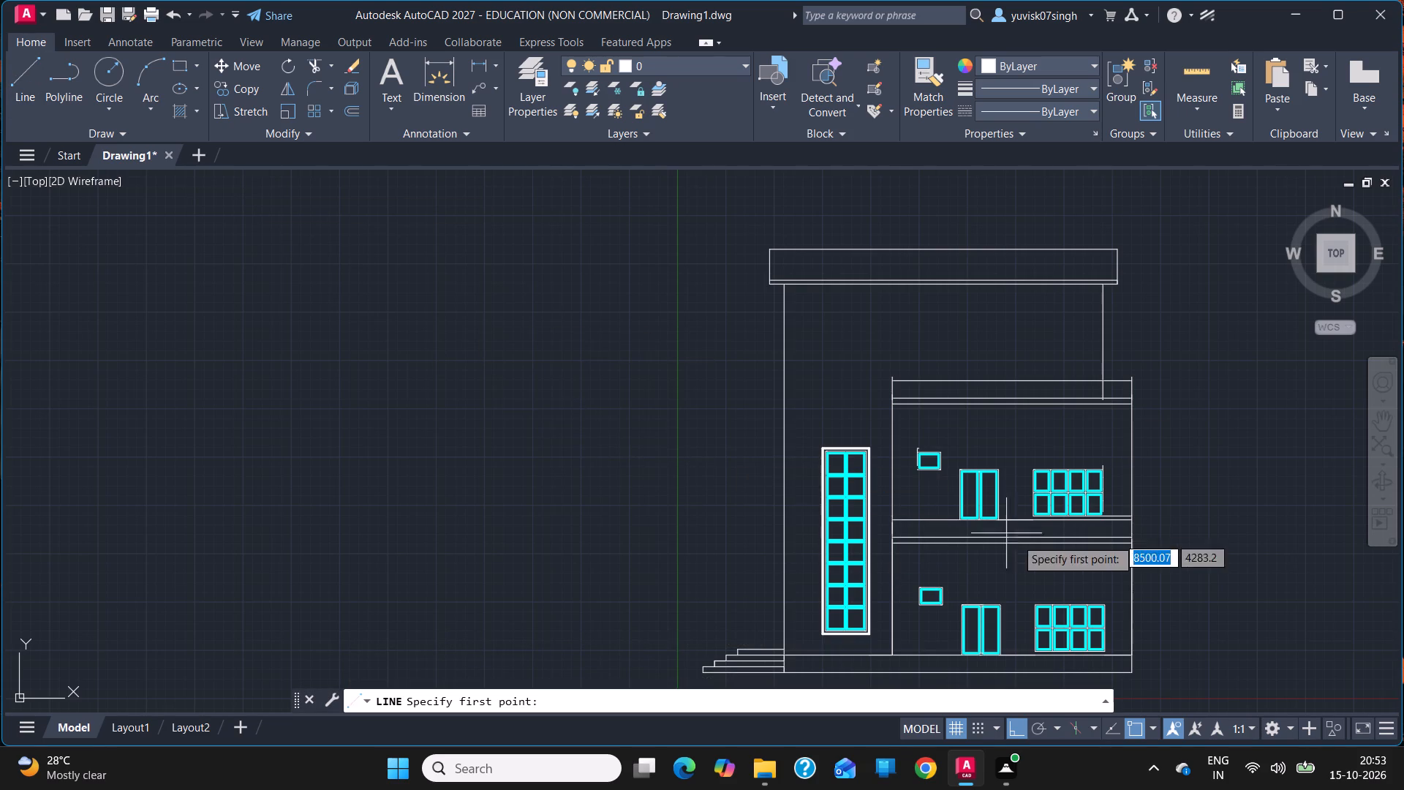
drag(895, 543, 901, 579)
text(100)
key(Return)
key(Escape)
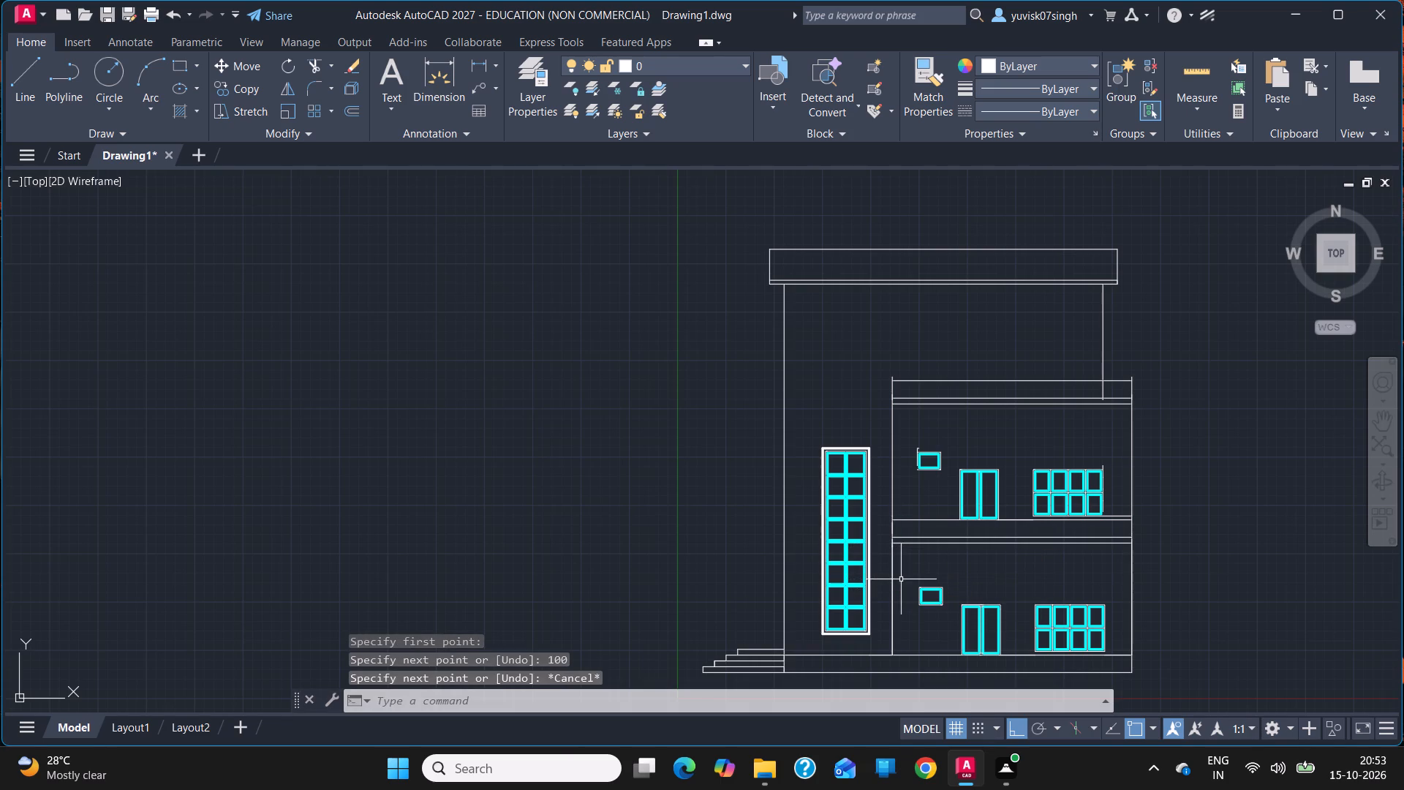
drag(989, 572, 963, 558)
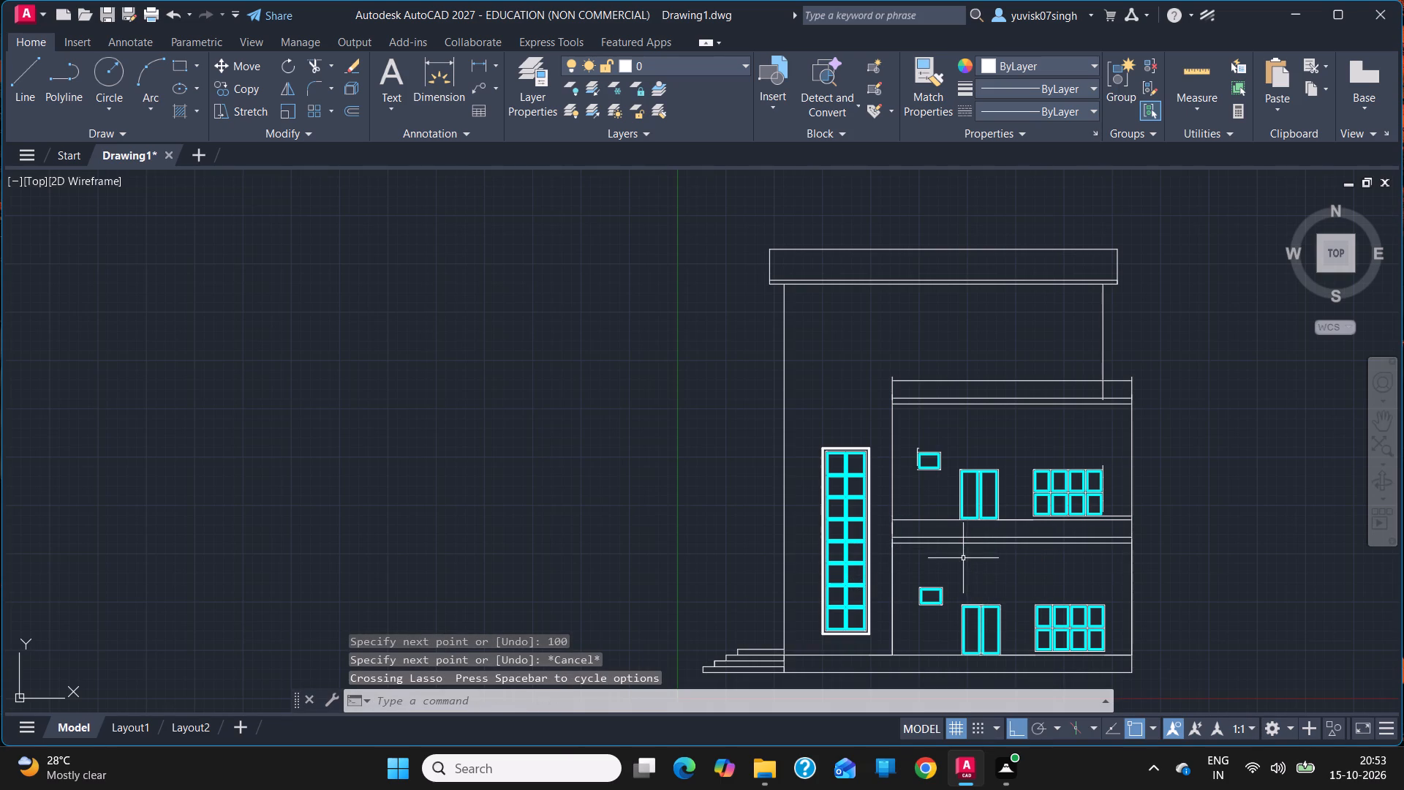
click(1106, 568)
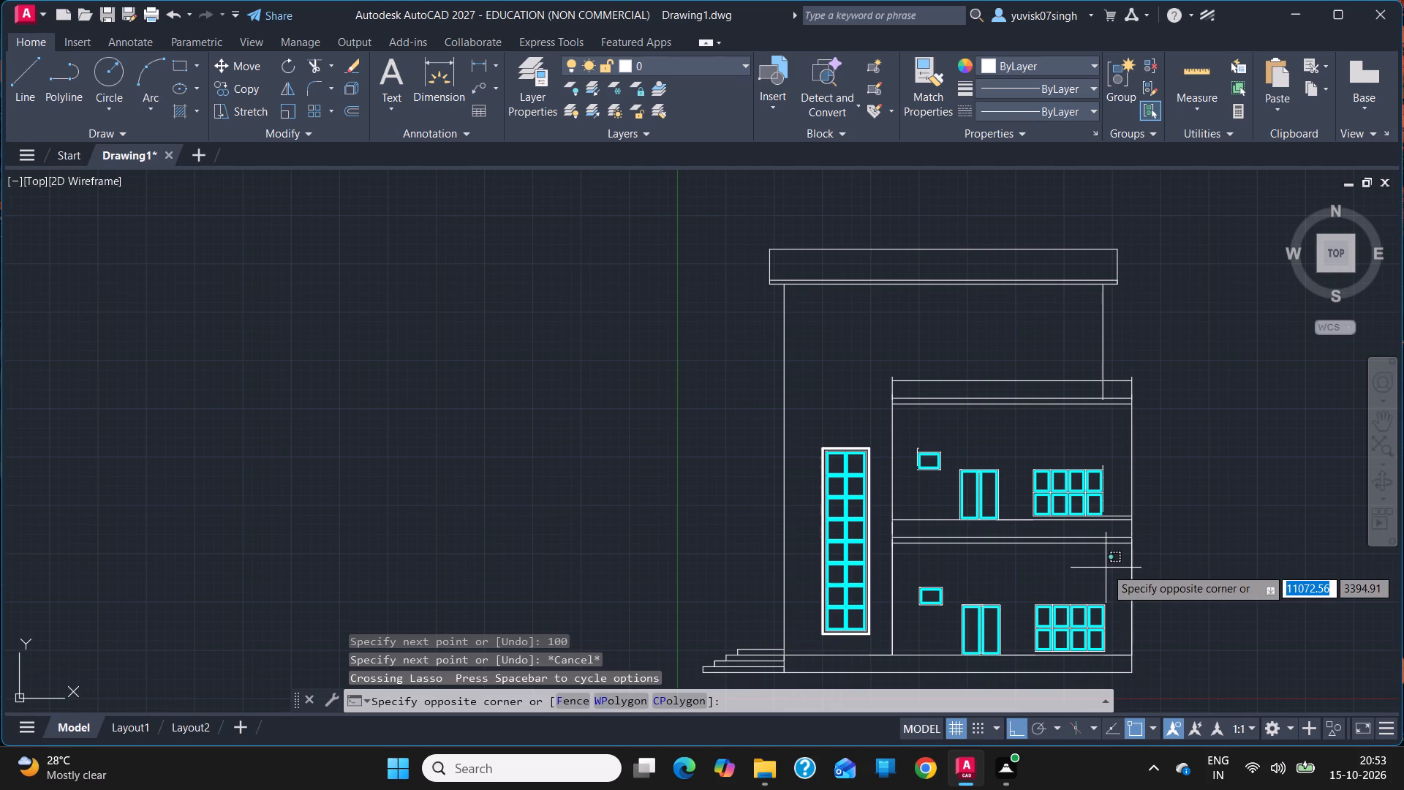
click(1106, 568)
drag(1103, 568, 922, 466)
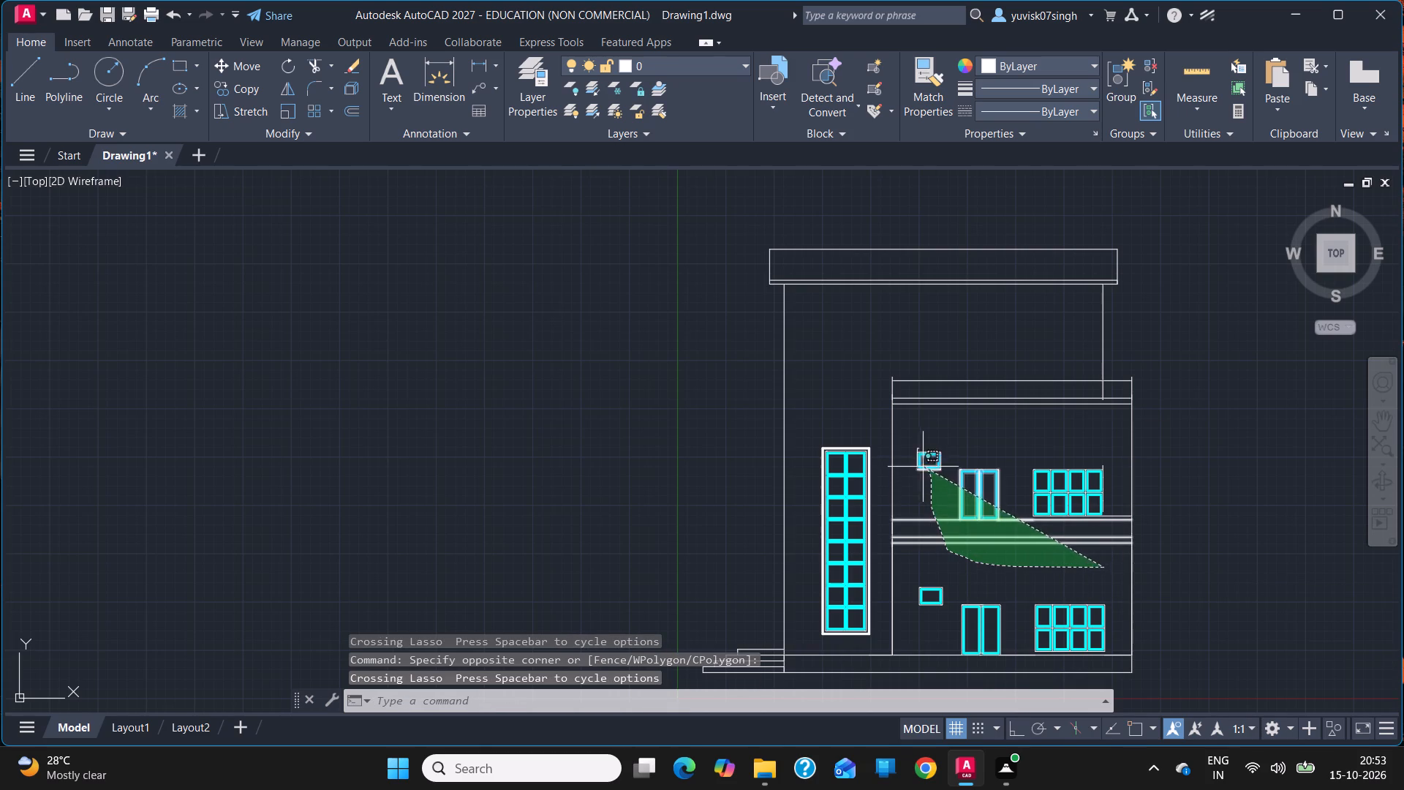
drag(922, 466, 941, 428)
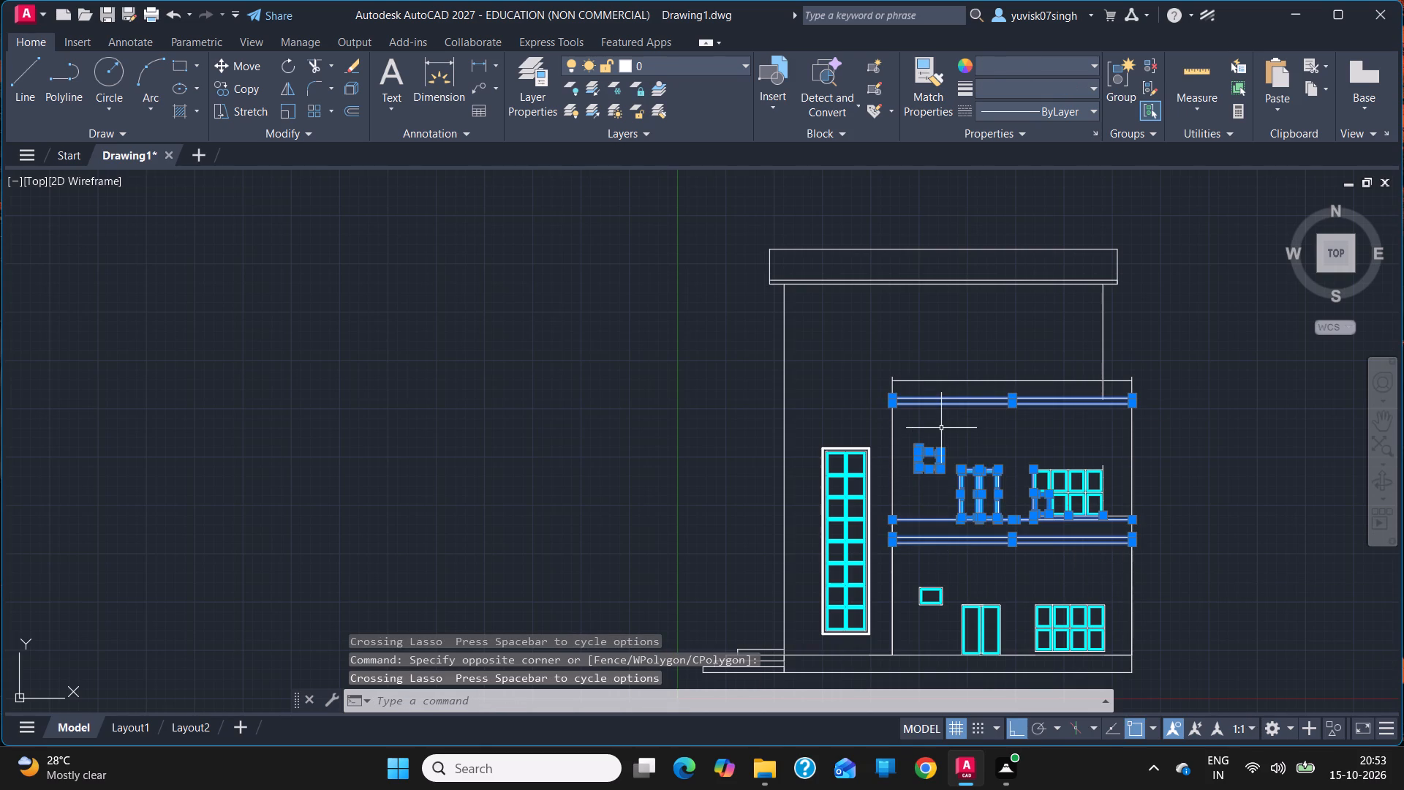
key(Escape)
Undo the 100-long line and the recent moves of the upper roof slab lines and the mid-floor slab with the upper openings.
key(ctrl+z)
key(ctrl+z)
key(ctrl+z)
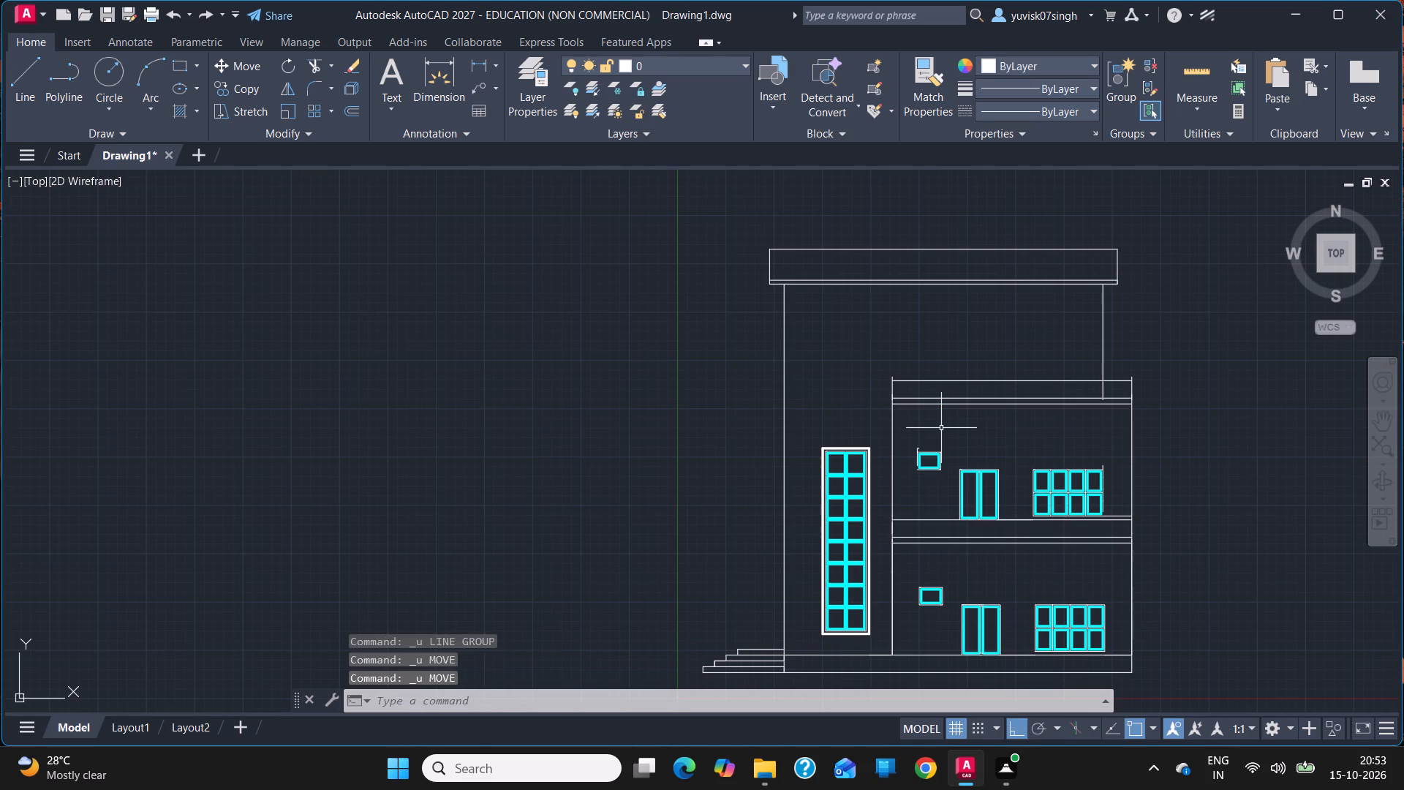
key(ctrl+z)
key(ctrl+z)
key(ctrl+z)
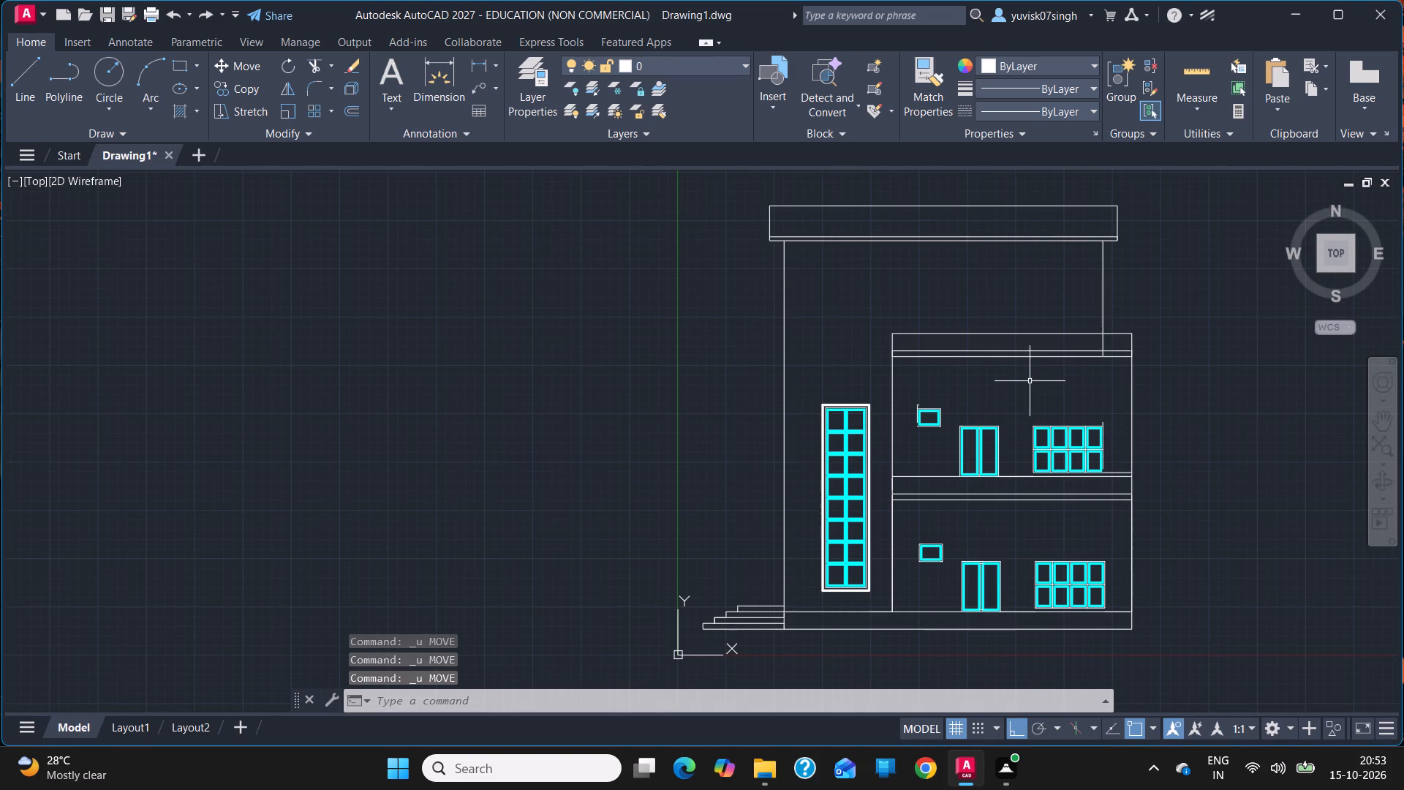
key(ctrl+z)
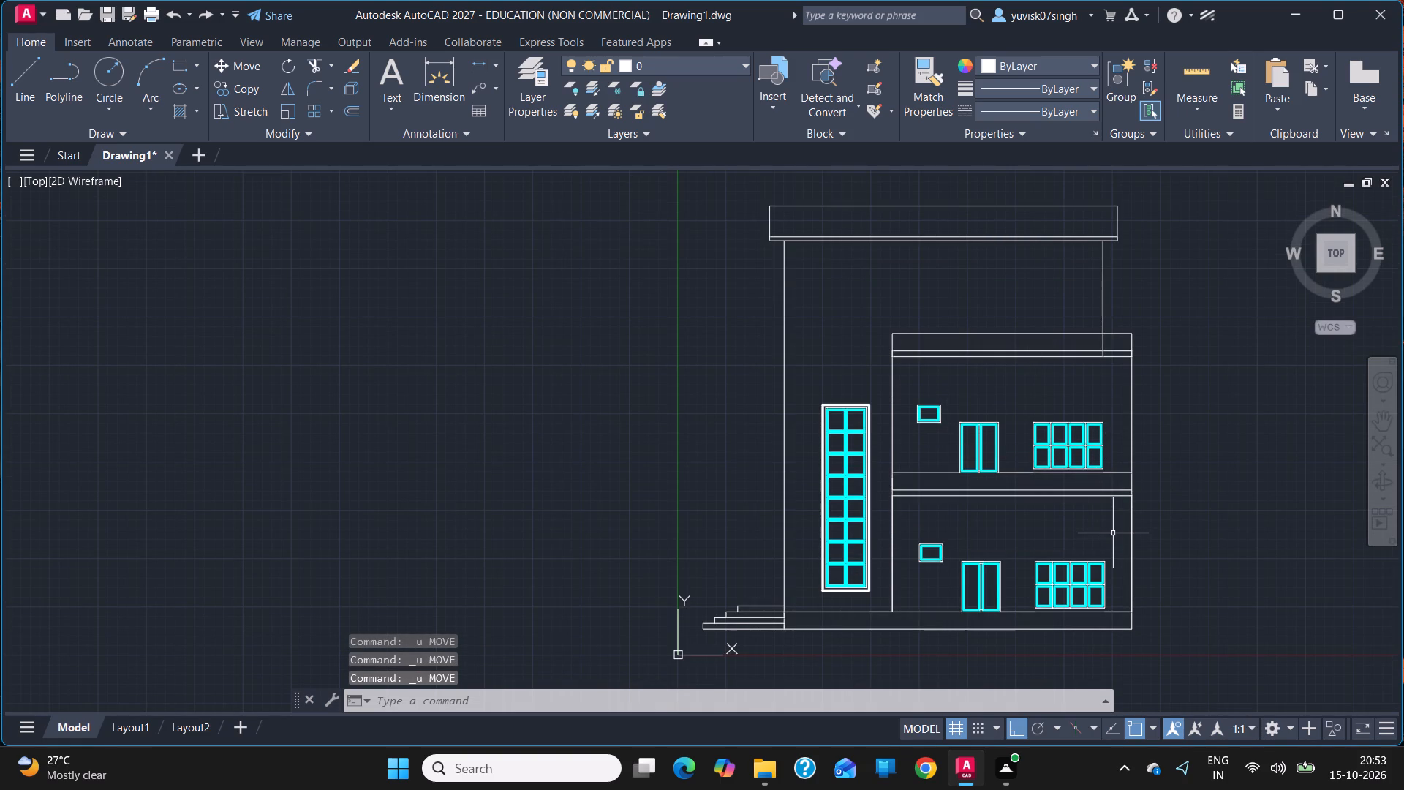
Move the mid-floor slab band lines together with the upper floor's small window, door and wide window down 100.
drag(1113, 528, 1047, 522)
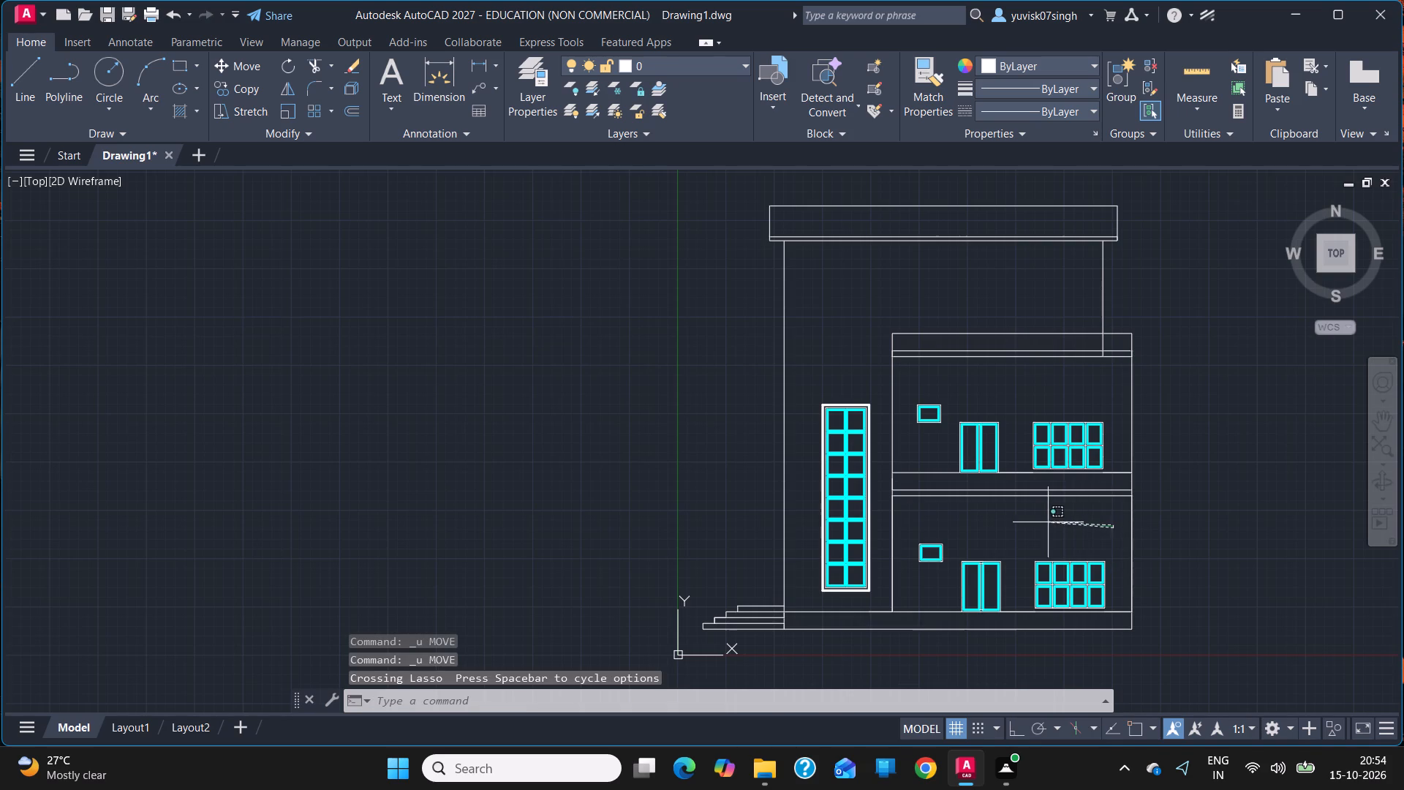
drag(1047, 522, 935, 475)
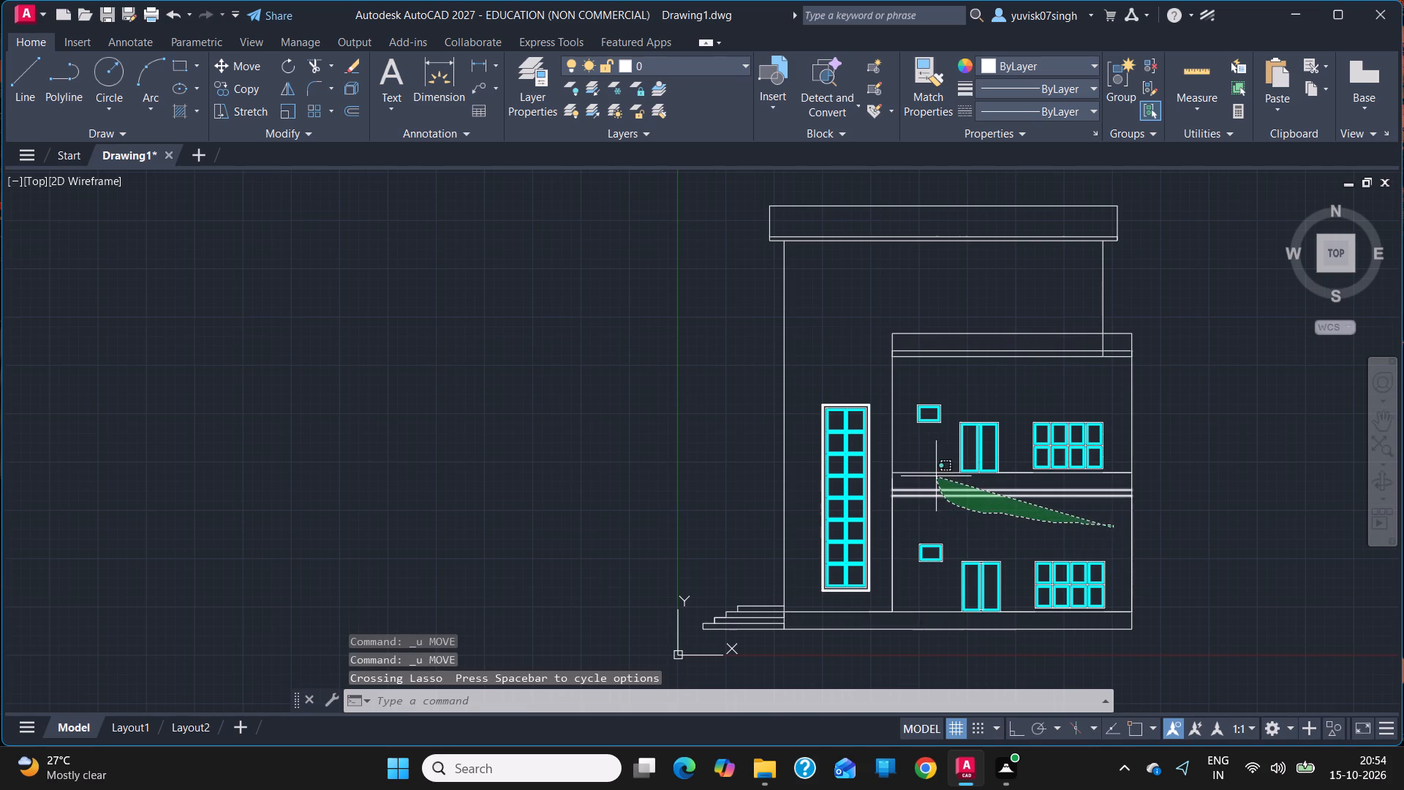
drag(935, 475, 923, 446)
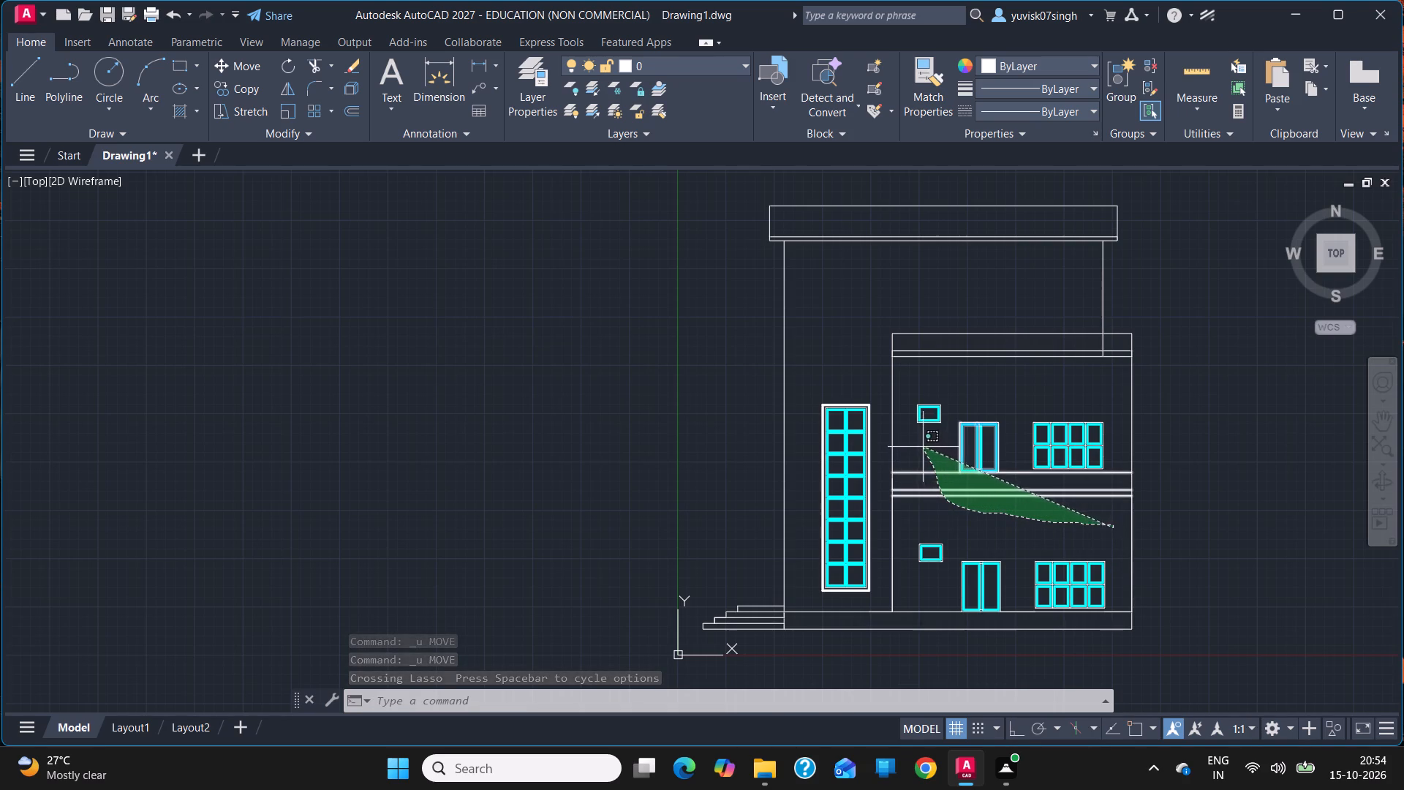
drag(923, 446, 913, 426)
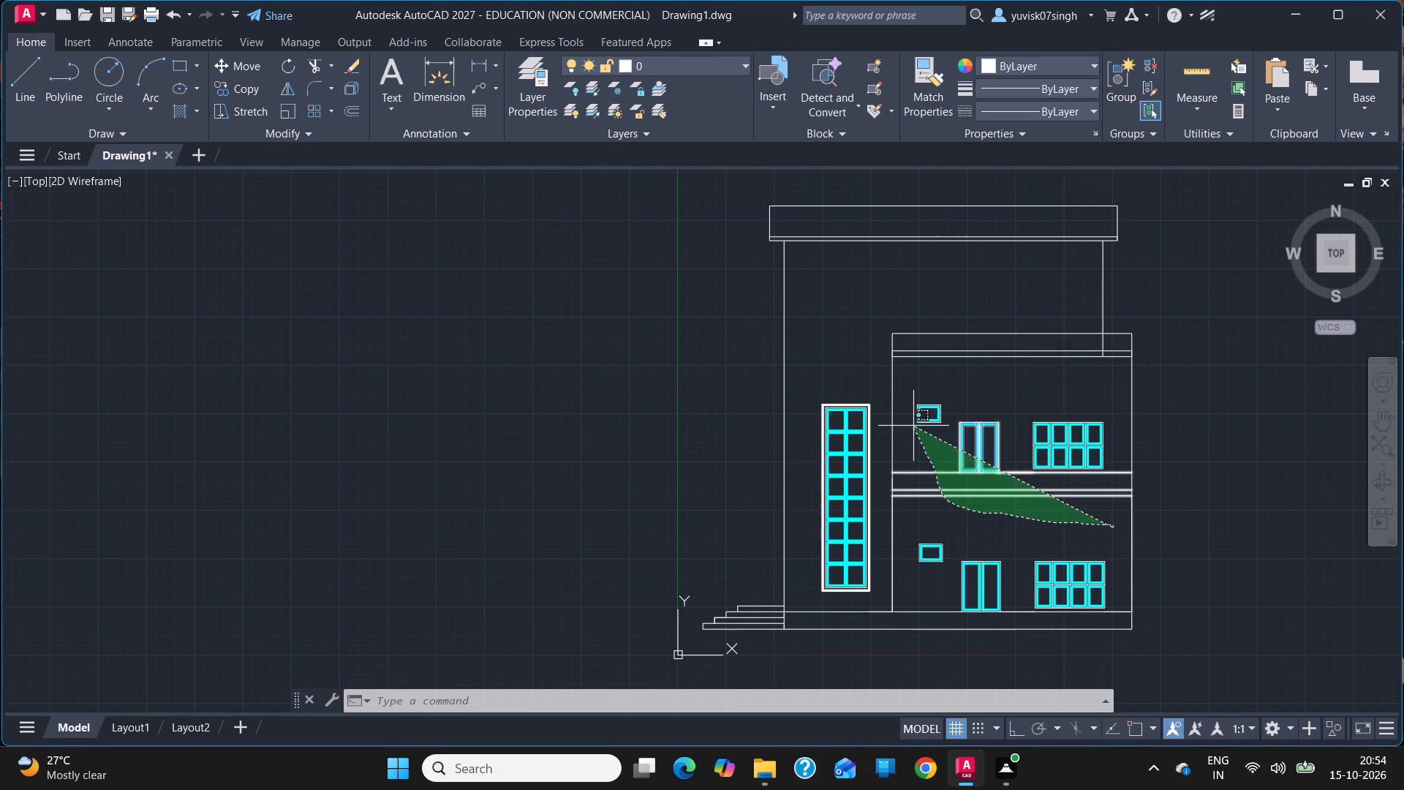
drag(913, 426, 913, 372)
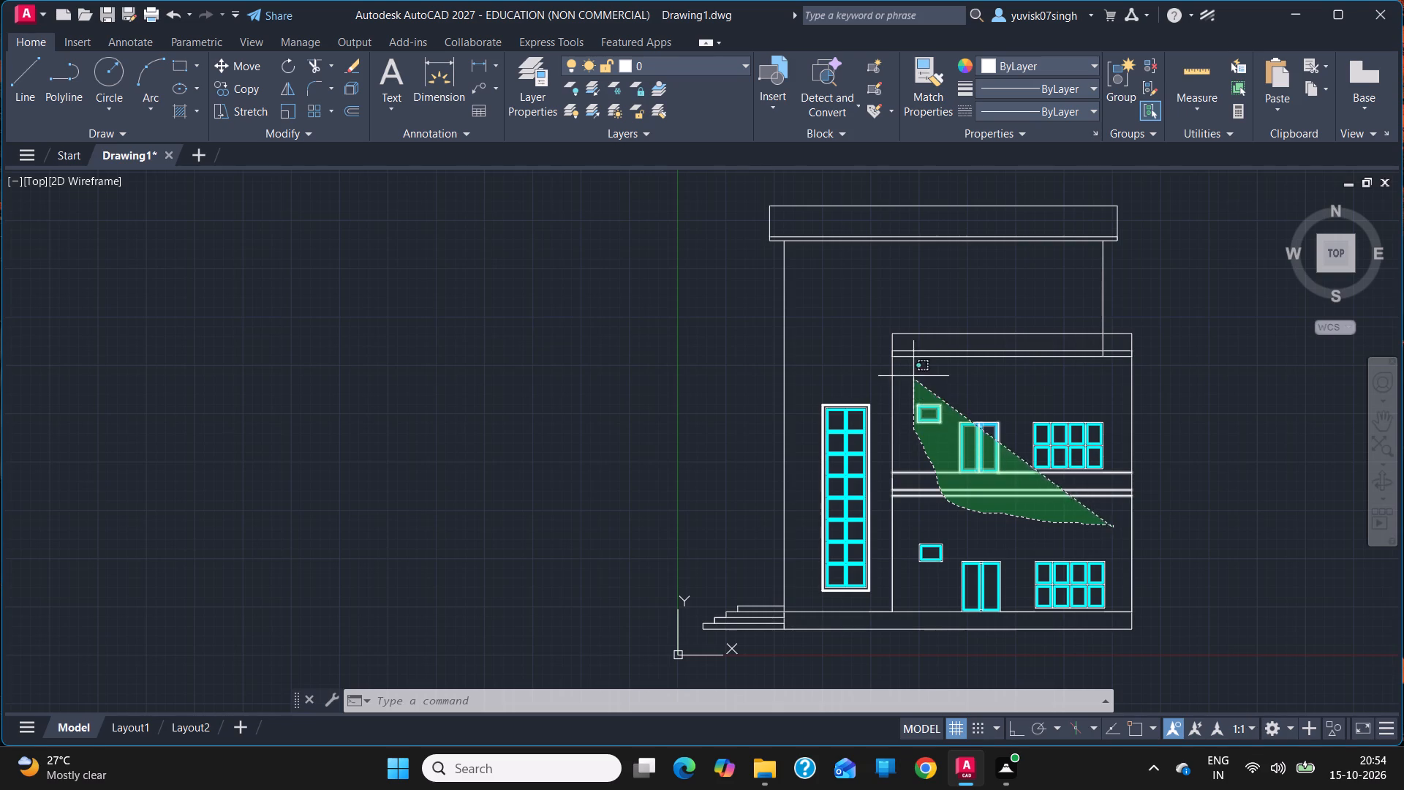
drag(913, 372, 1065, 405)
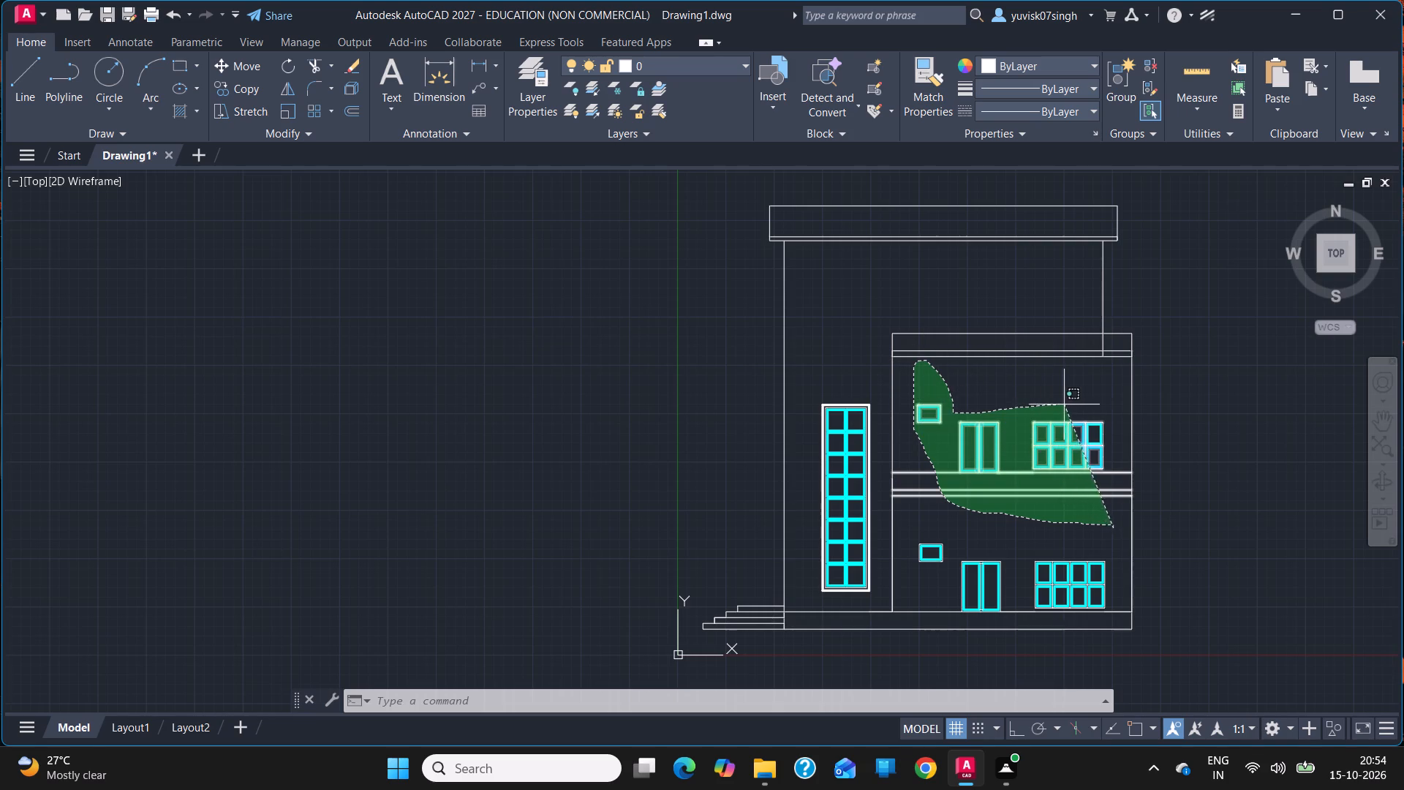
drag(1065, 405, 1107, 407)
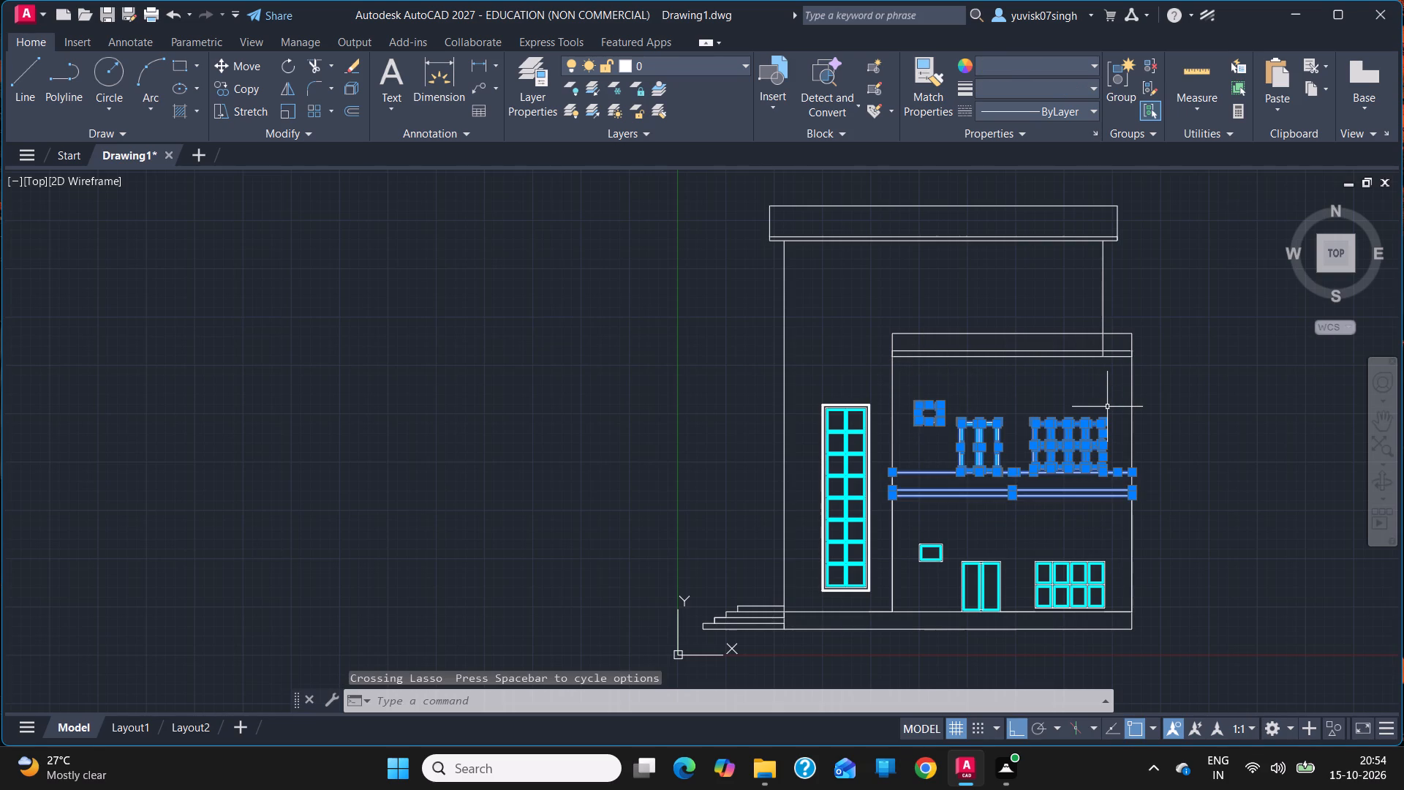
key(m)
key(o)
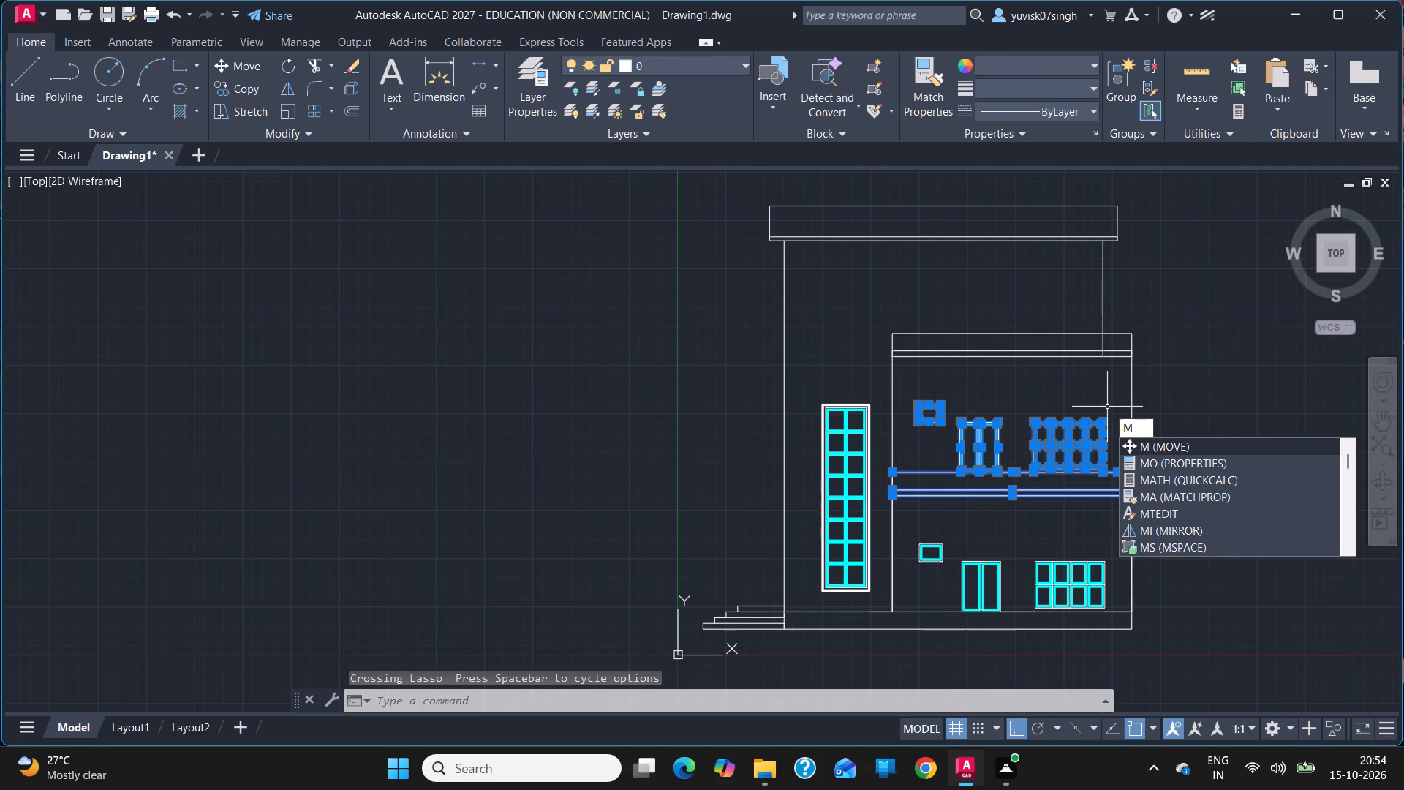
text(ve)
key(Return)
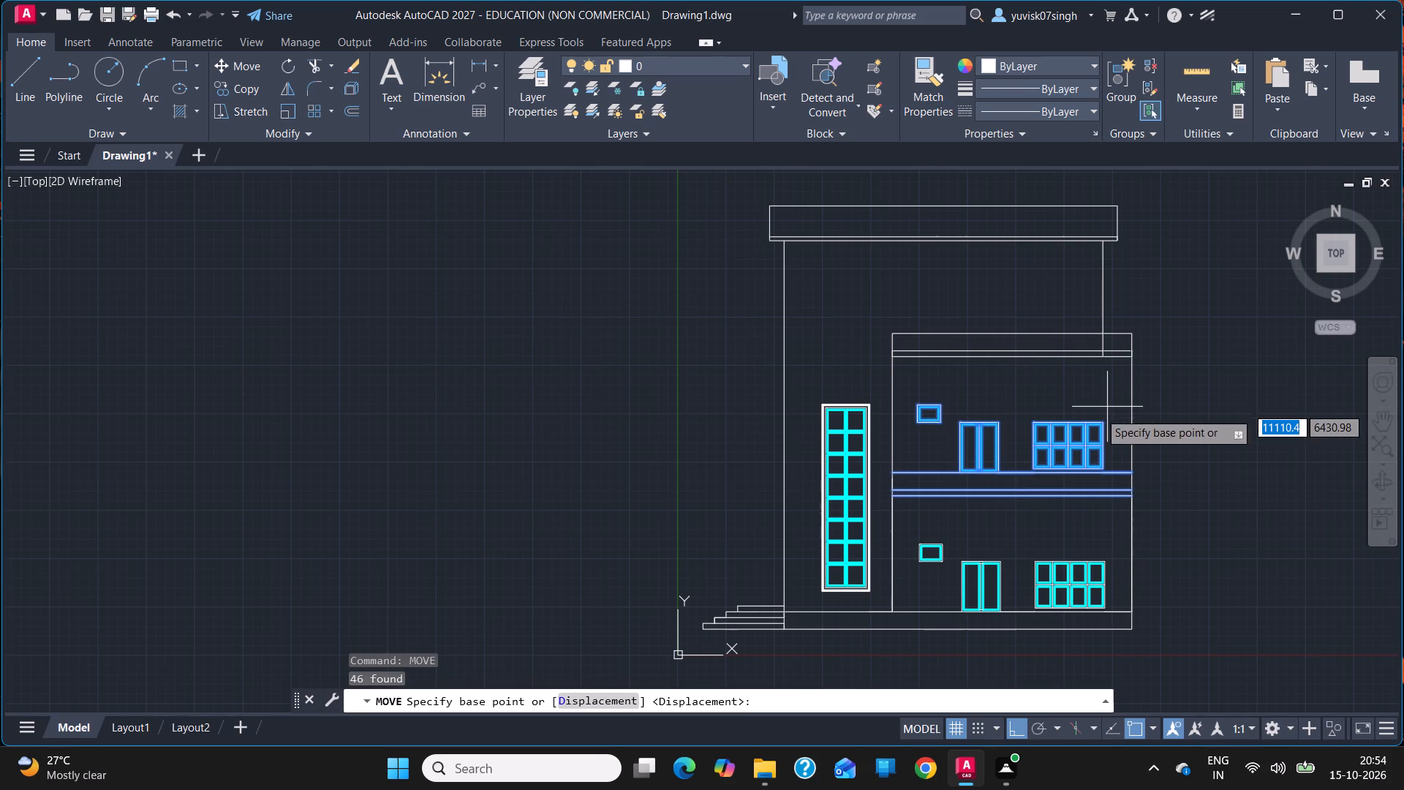
click(890, 497)
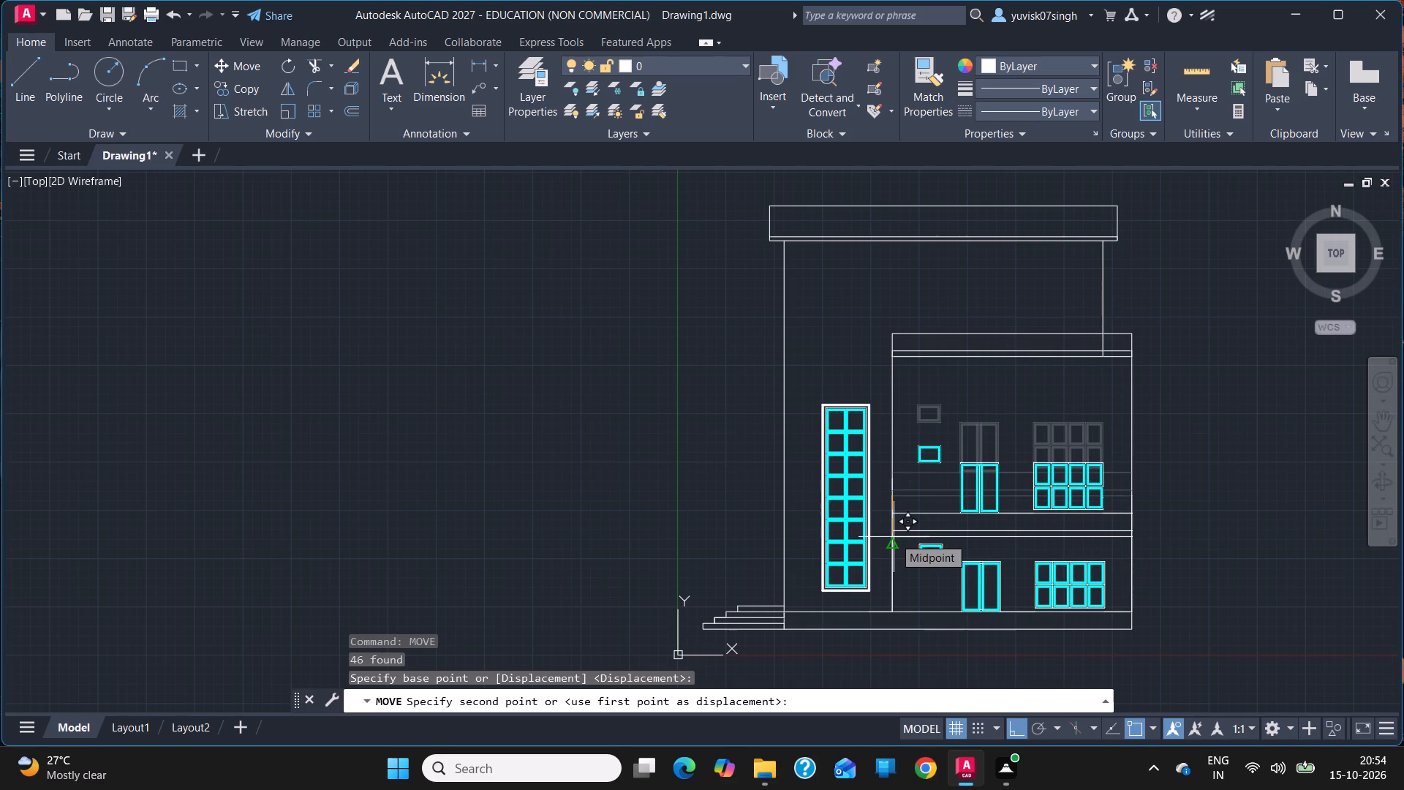
text(100)
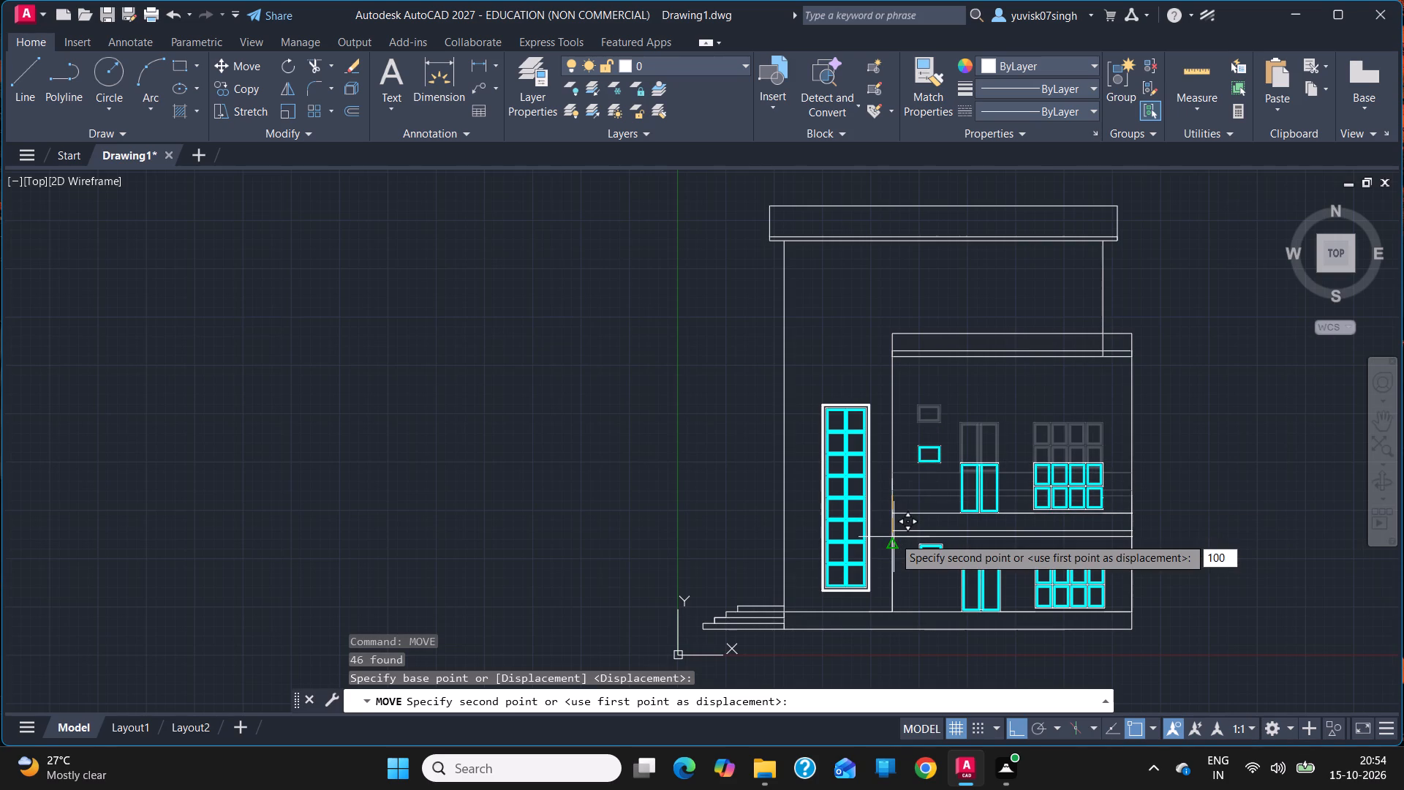
key(Return)
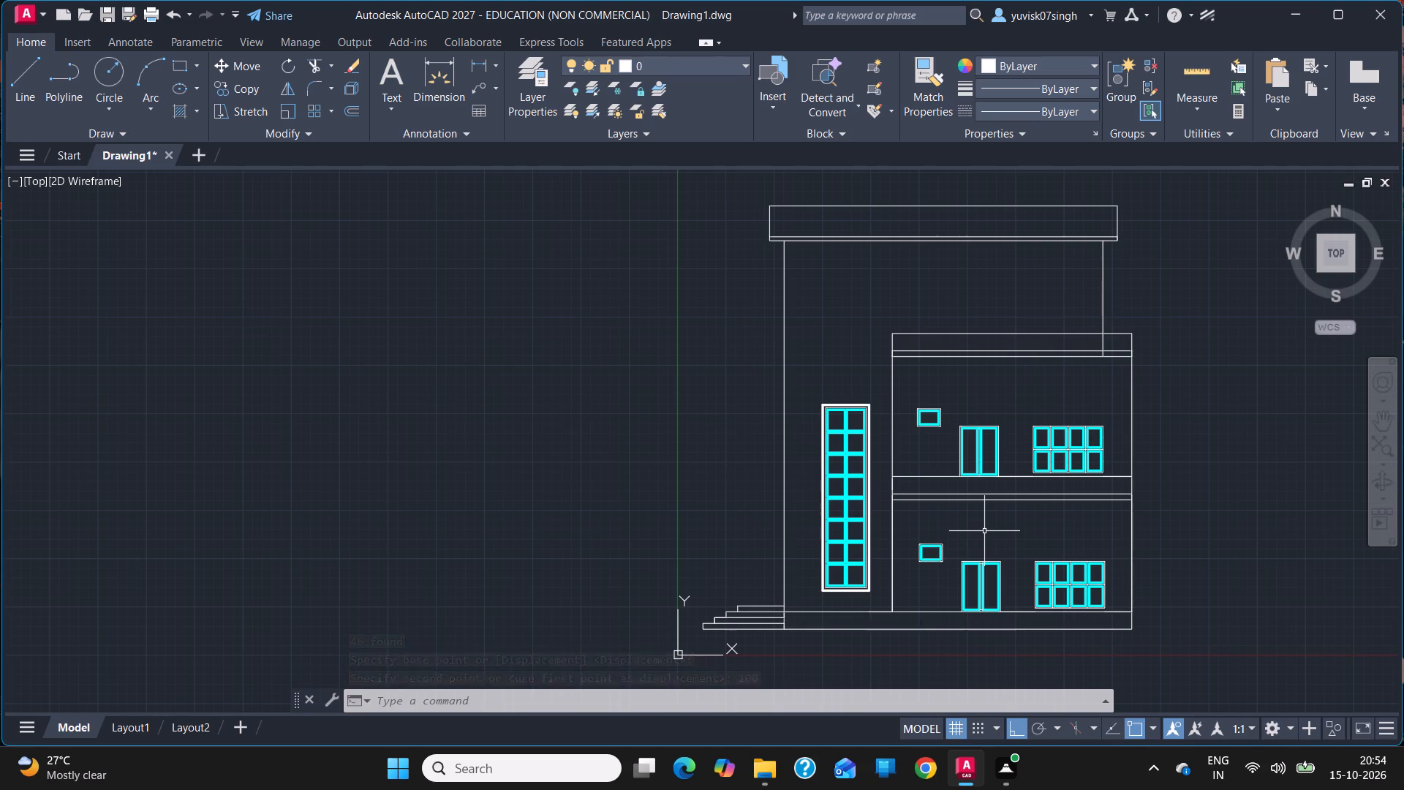
Draw a vertical line 100 long downward from the stair-tower end of the mid-floor slab's underside.
ctrl+scroll(973, 528, up, 1)
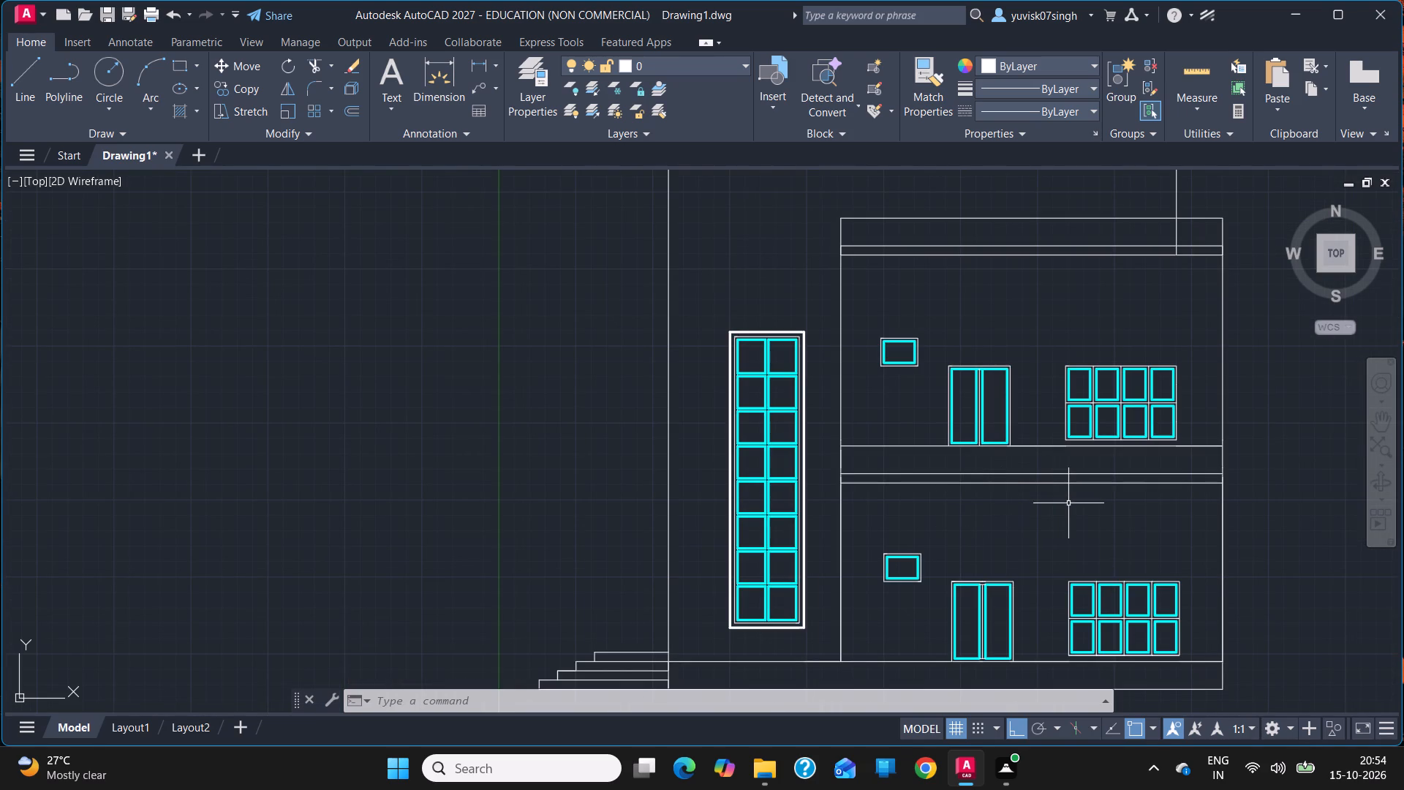
click(15, 70)
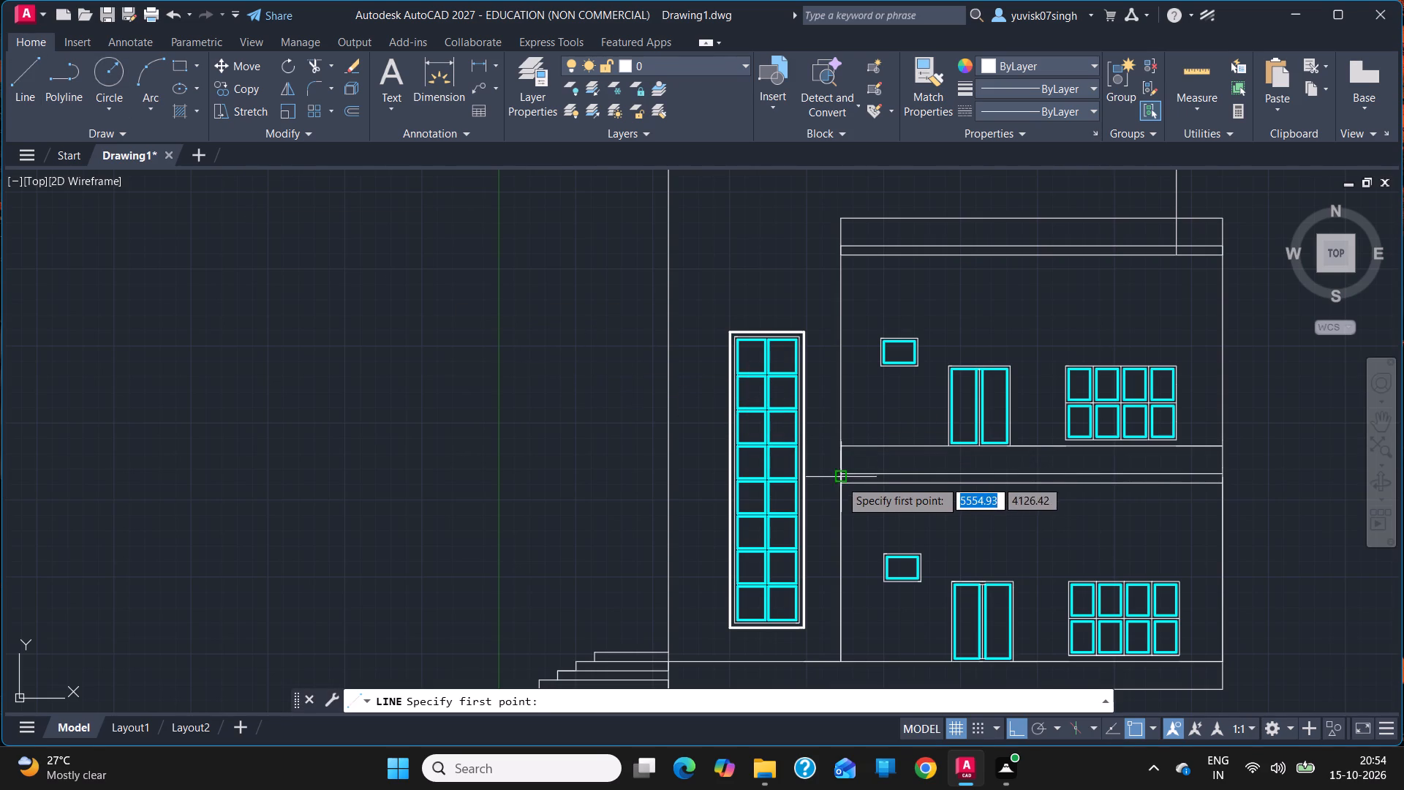
drag(840, 486, 845, 531)
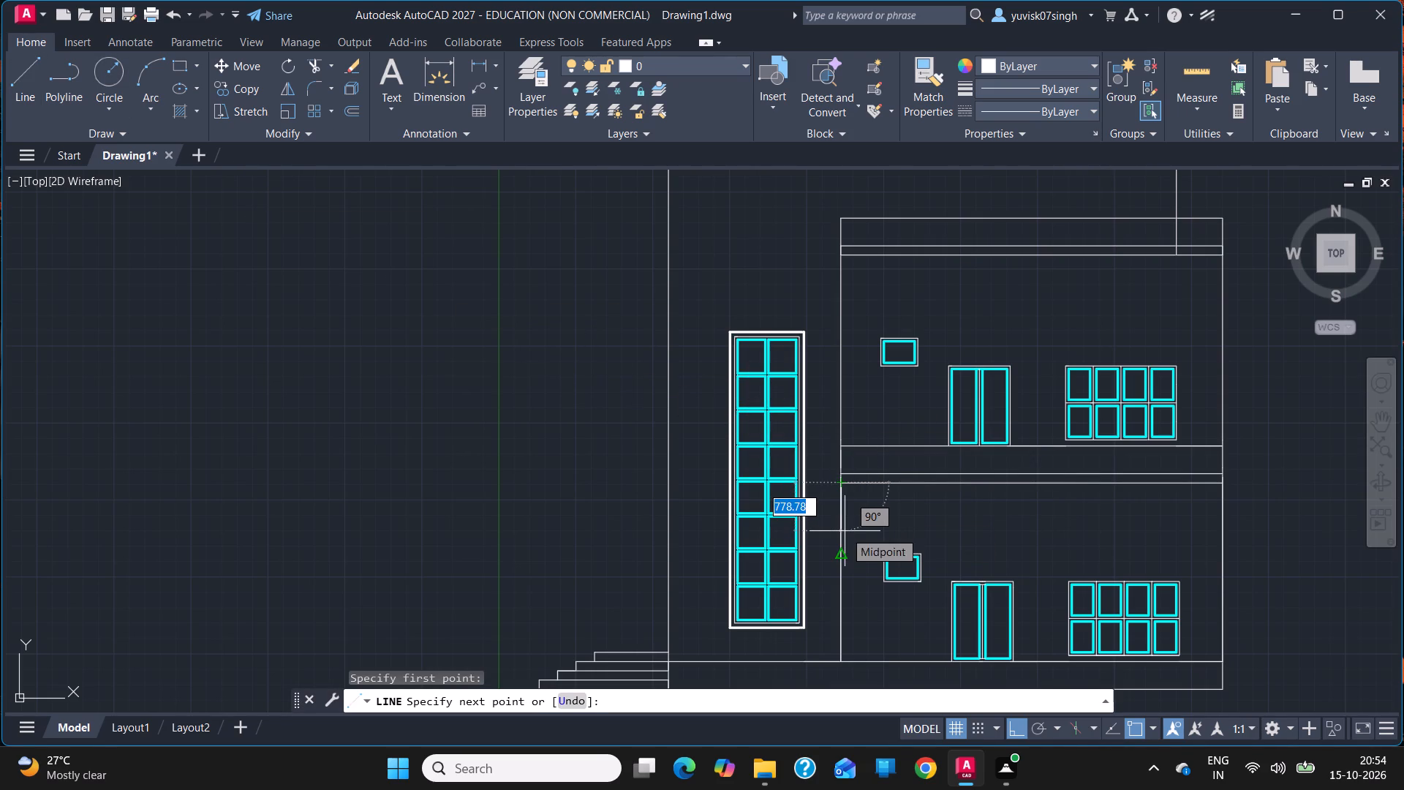
text(100)
key(Return)
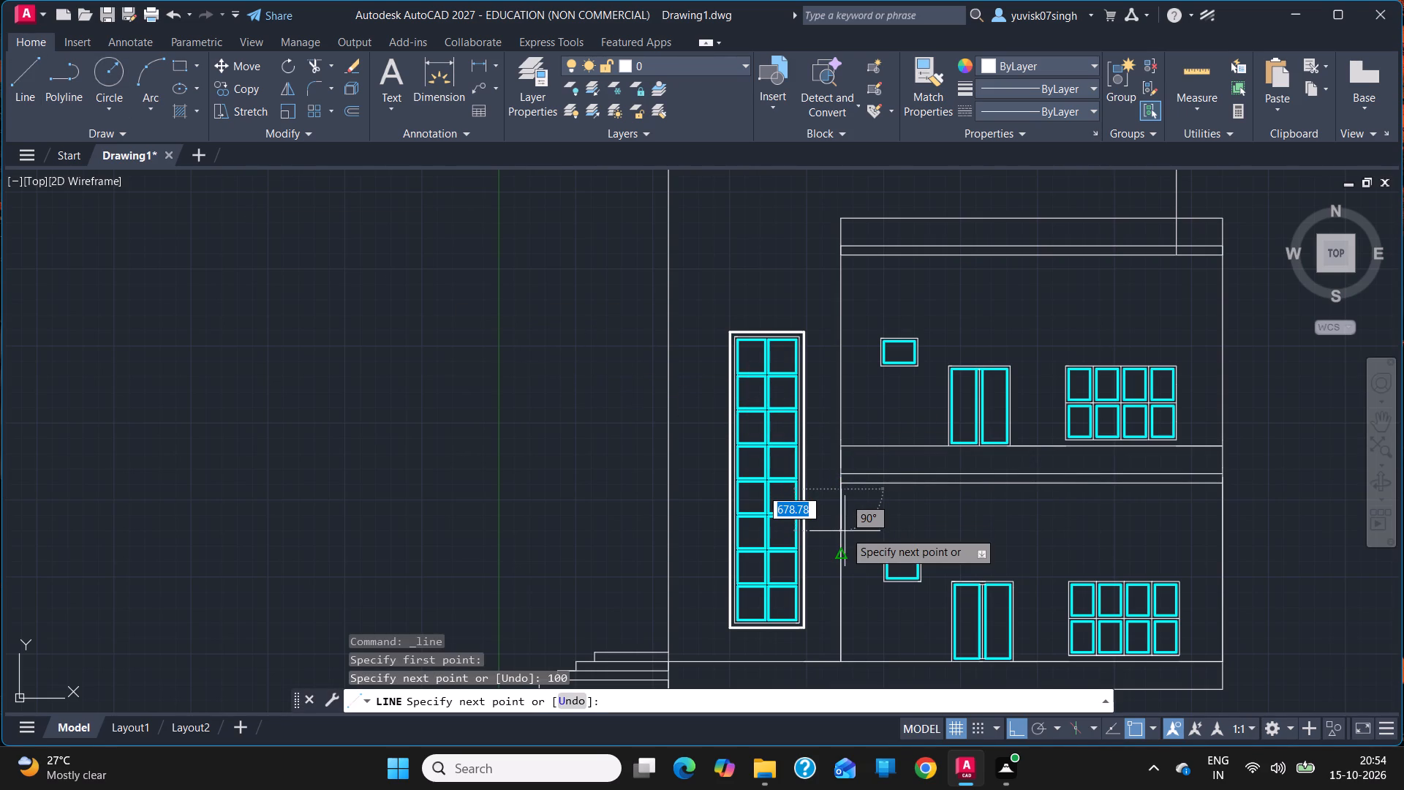
key(Escape)
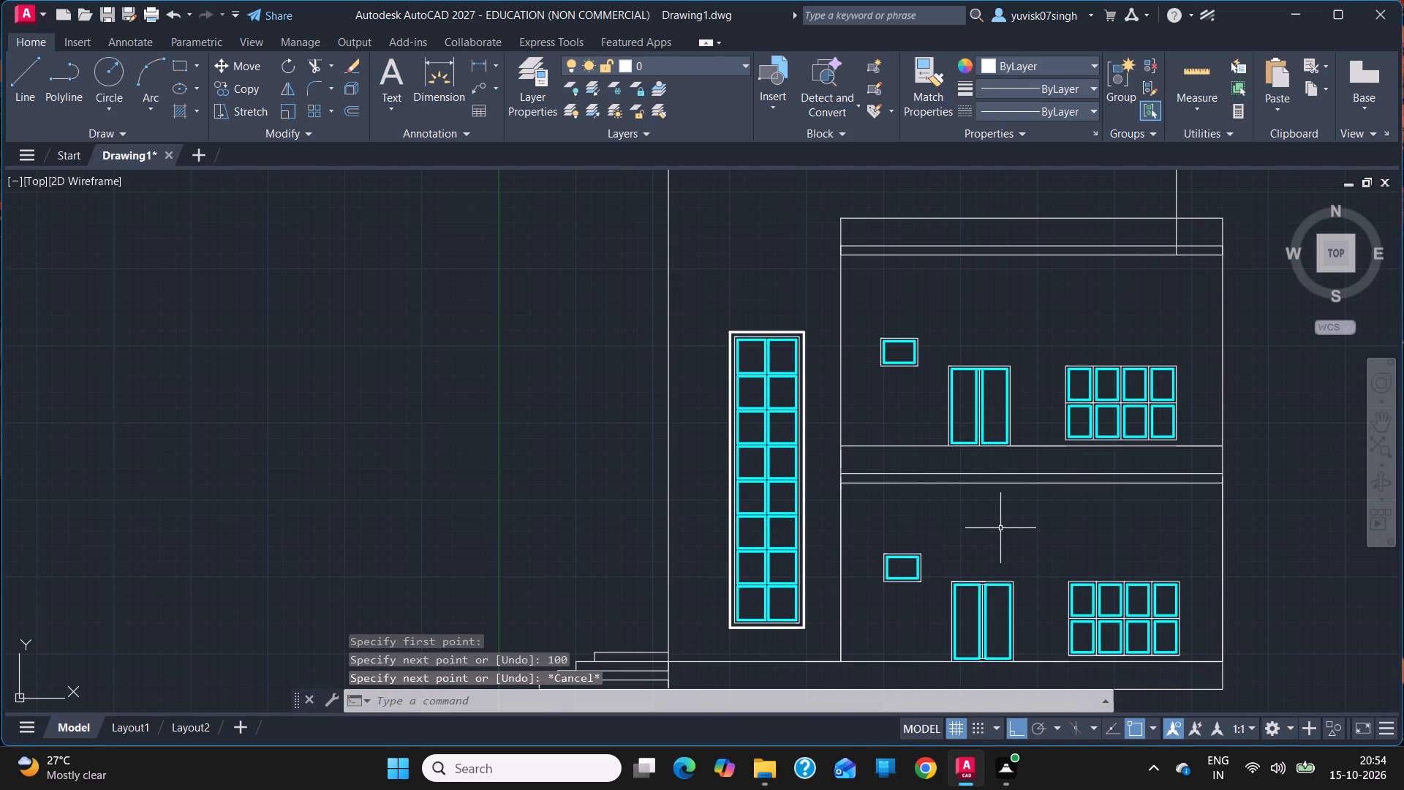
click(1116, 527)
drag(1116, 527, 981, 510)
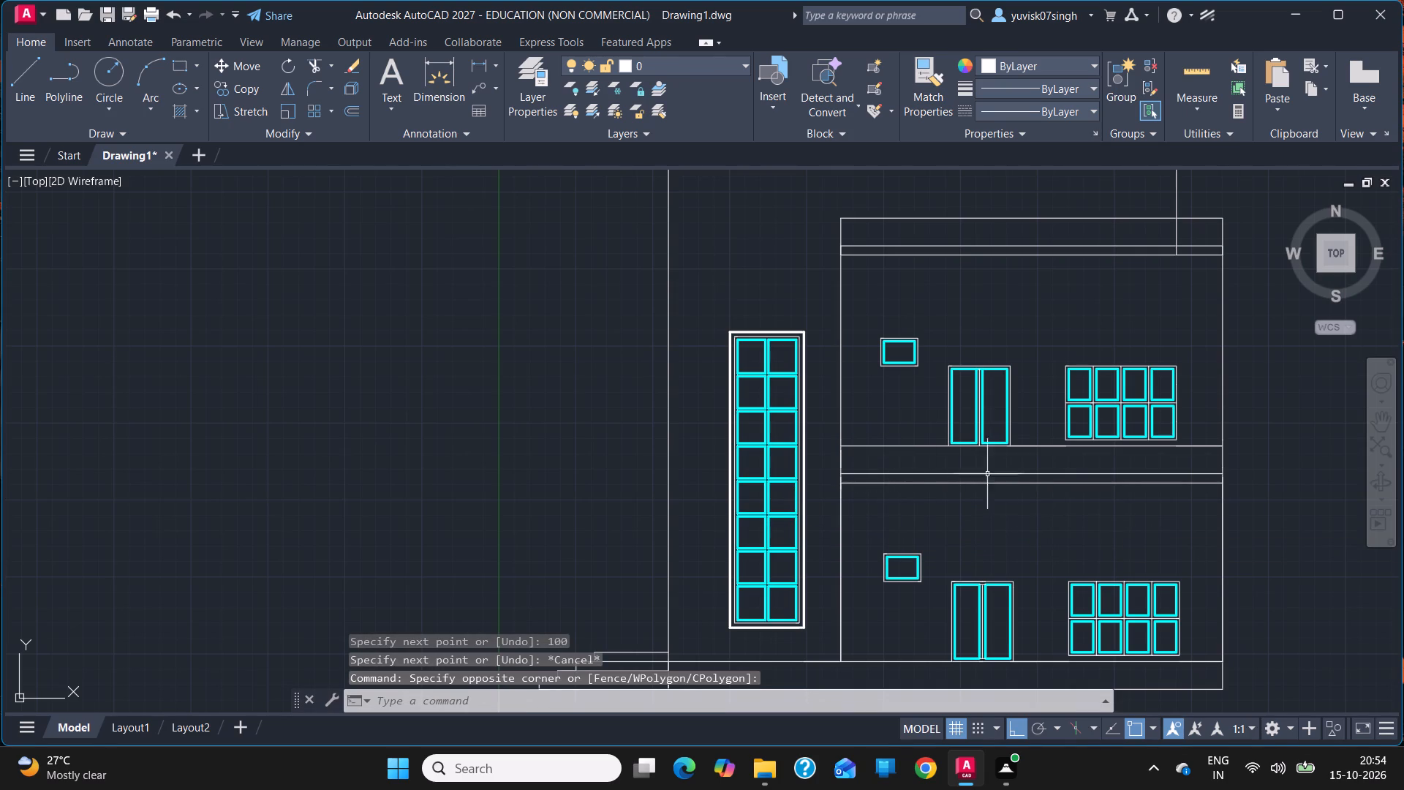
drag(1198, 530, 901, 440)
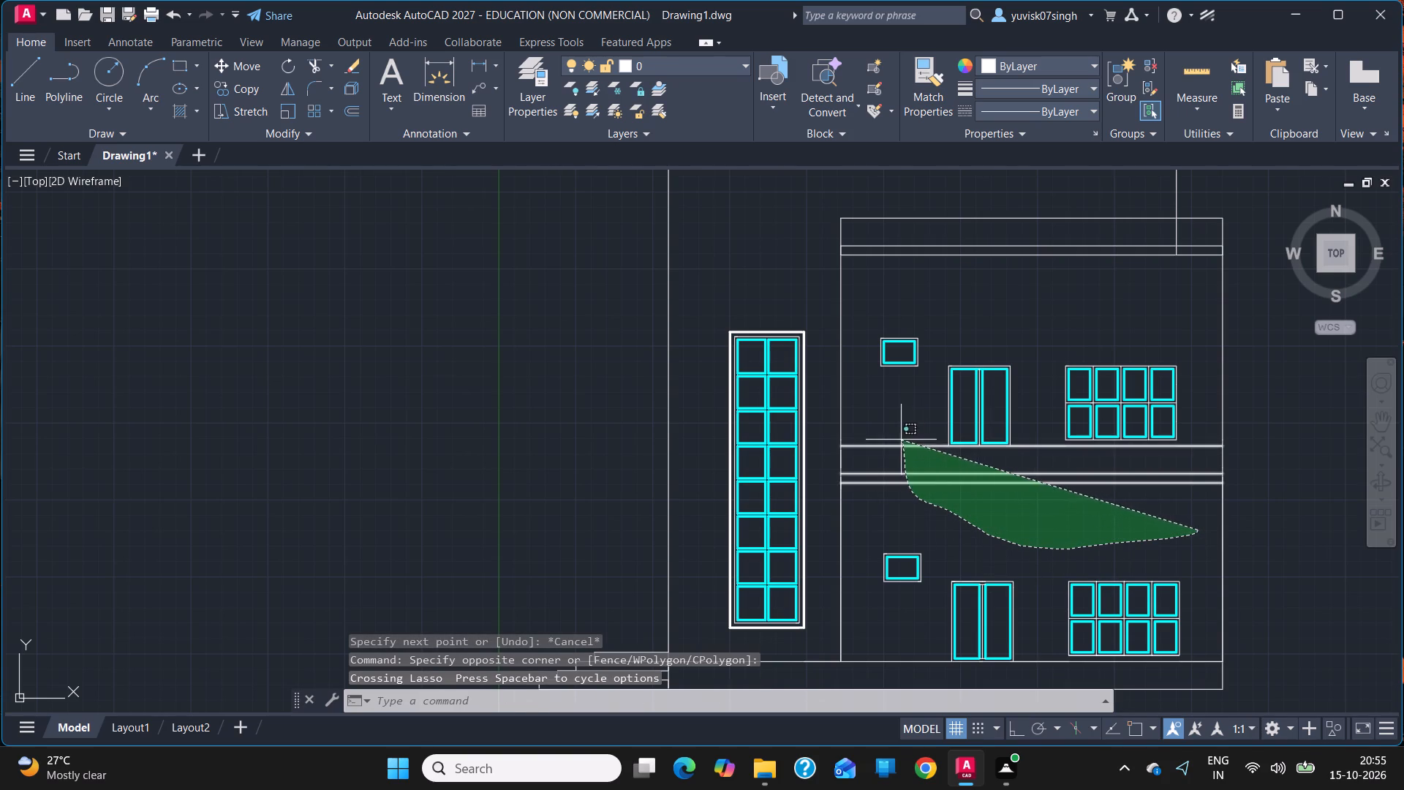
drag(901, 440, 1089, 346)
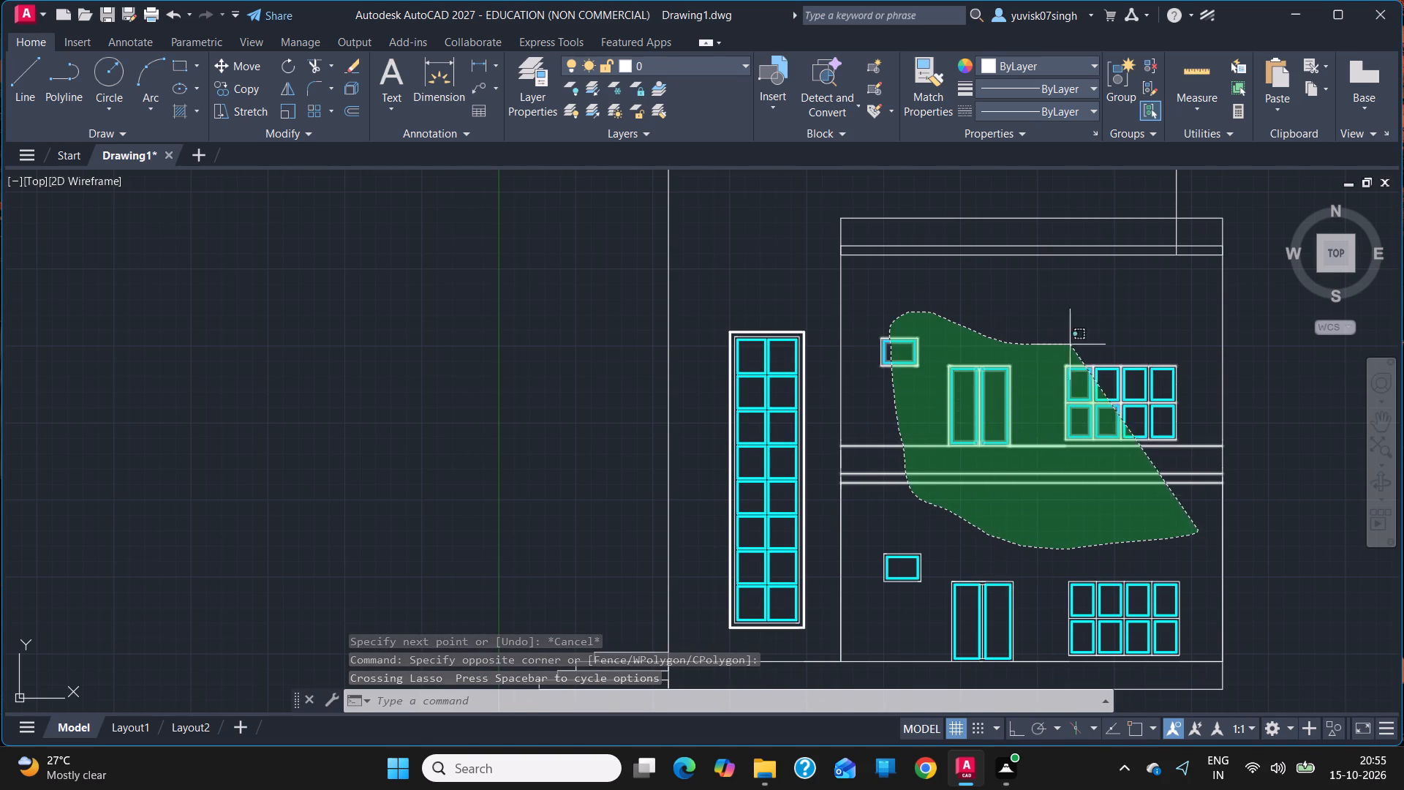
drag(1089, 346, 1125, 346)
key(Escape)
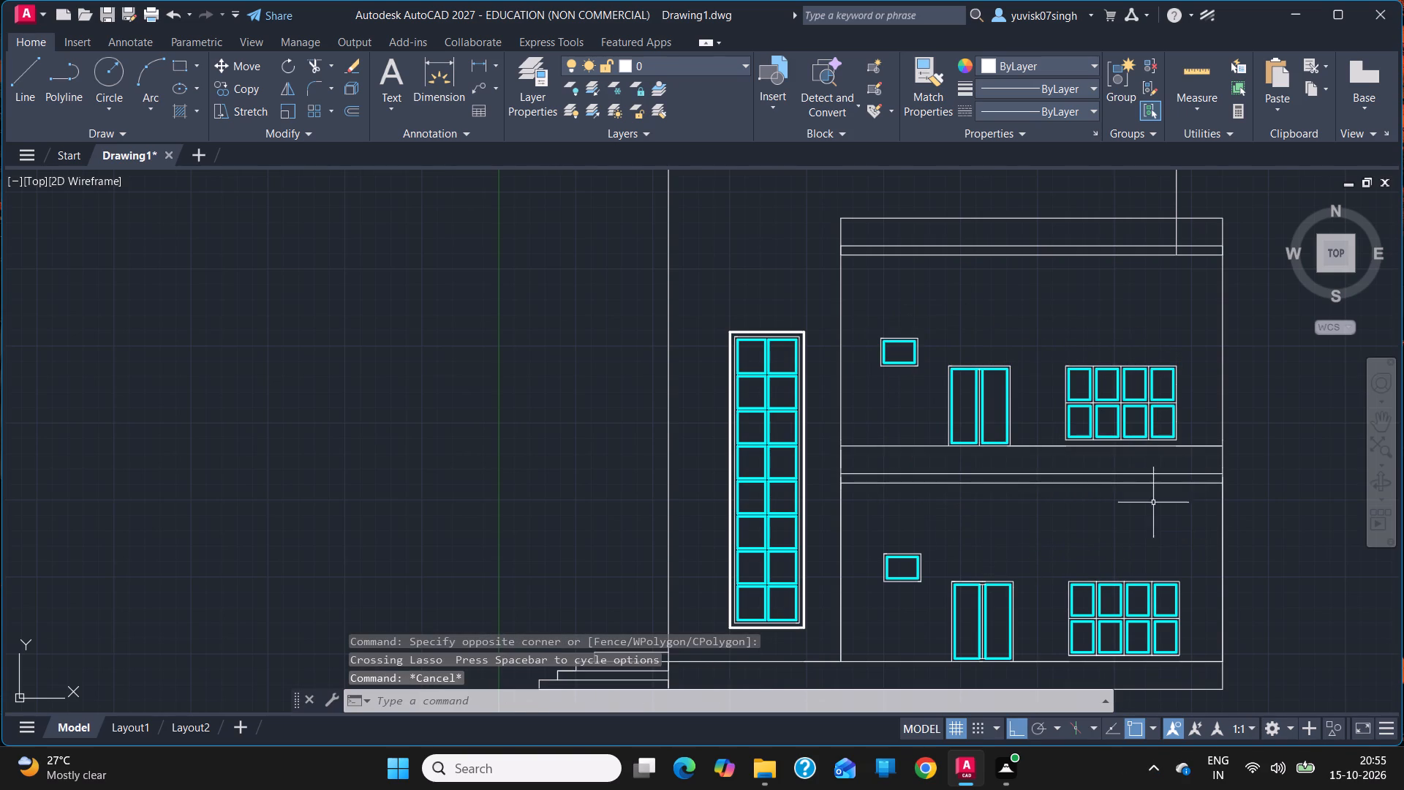
Move the mid-floor slab lines and upper-floor openings down from the slab's underside corner to the lower end of the 100-long line.
drag(1184, 535, 926, 508)
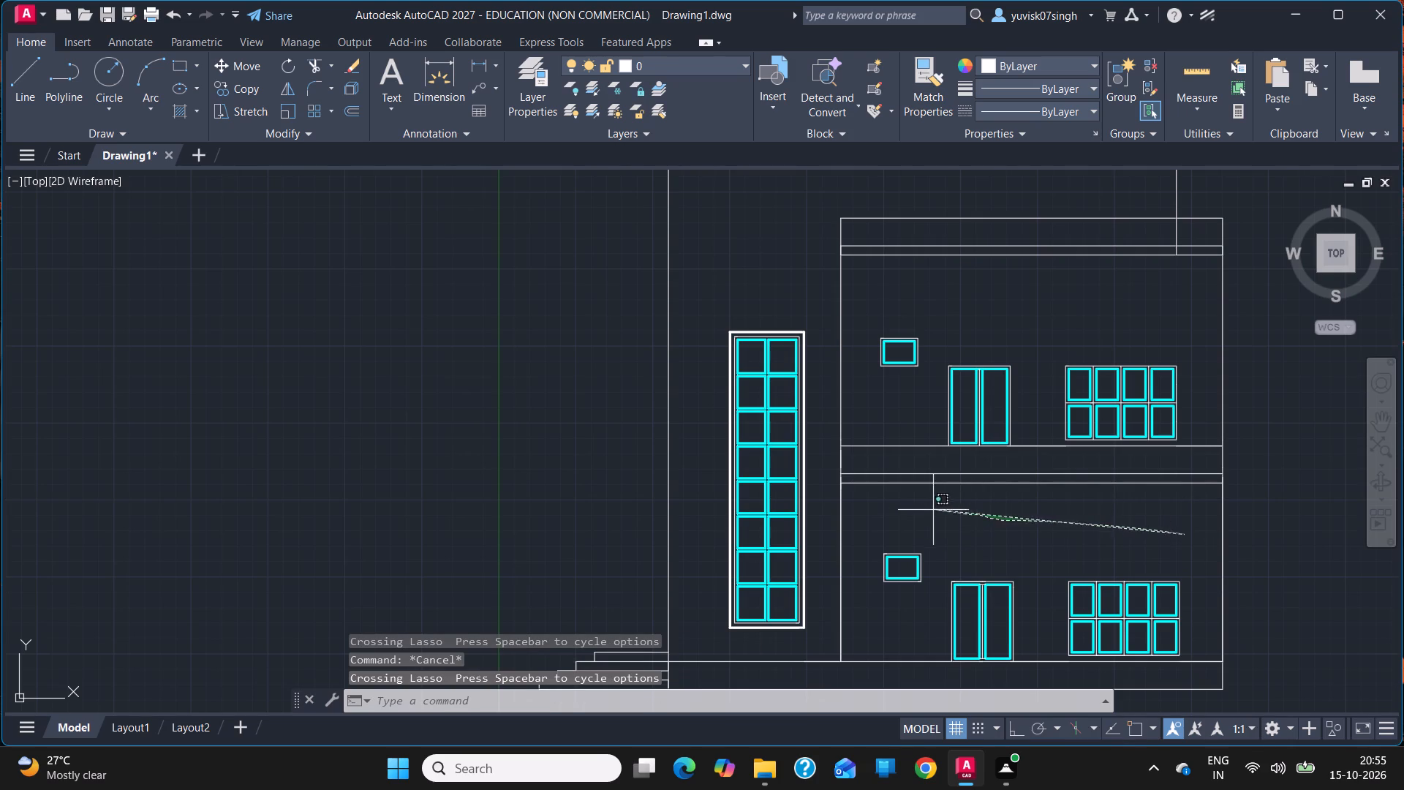
drag(926, 508, 880, 392)
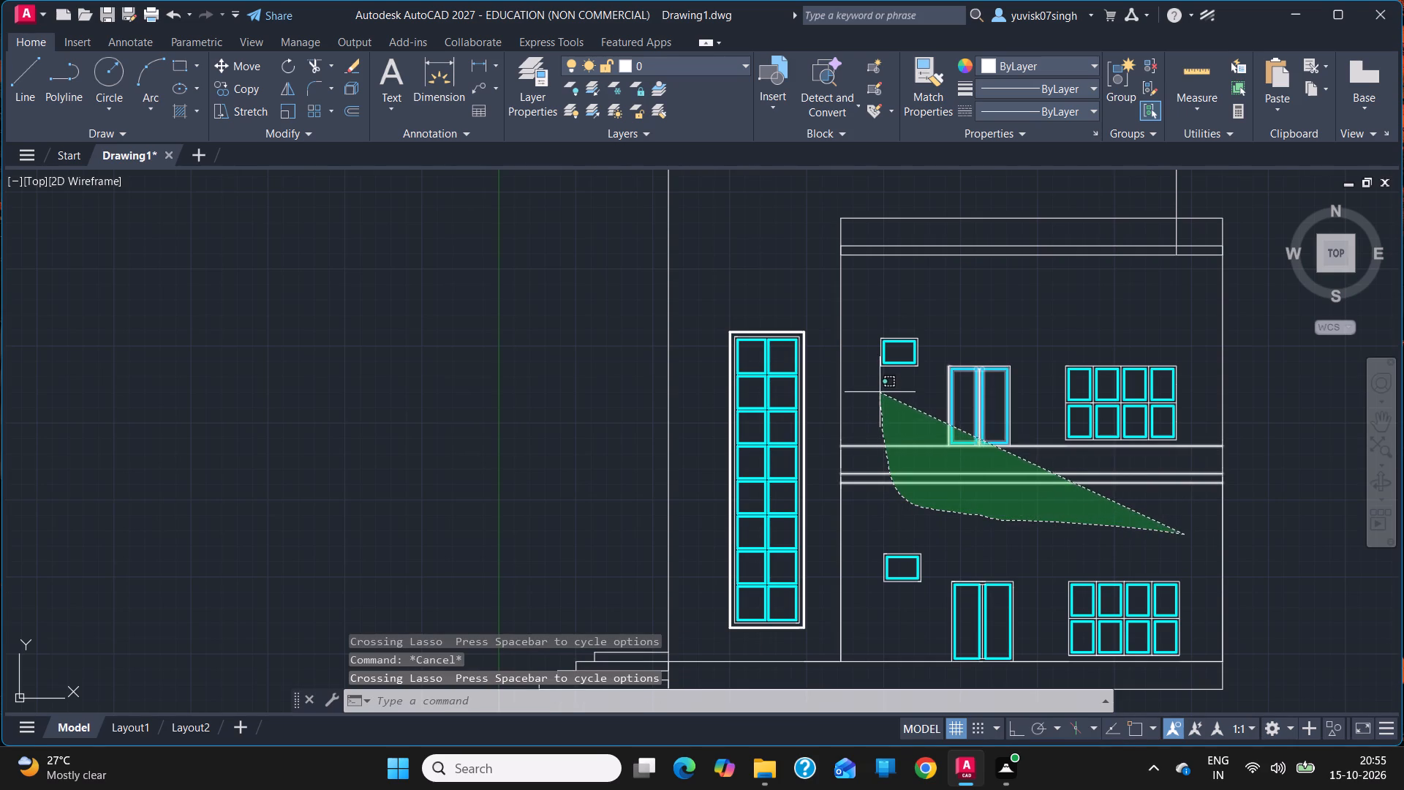
drag(880, 392, 1067, 345)
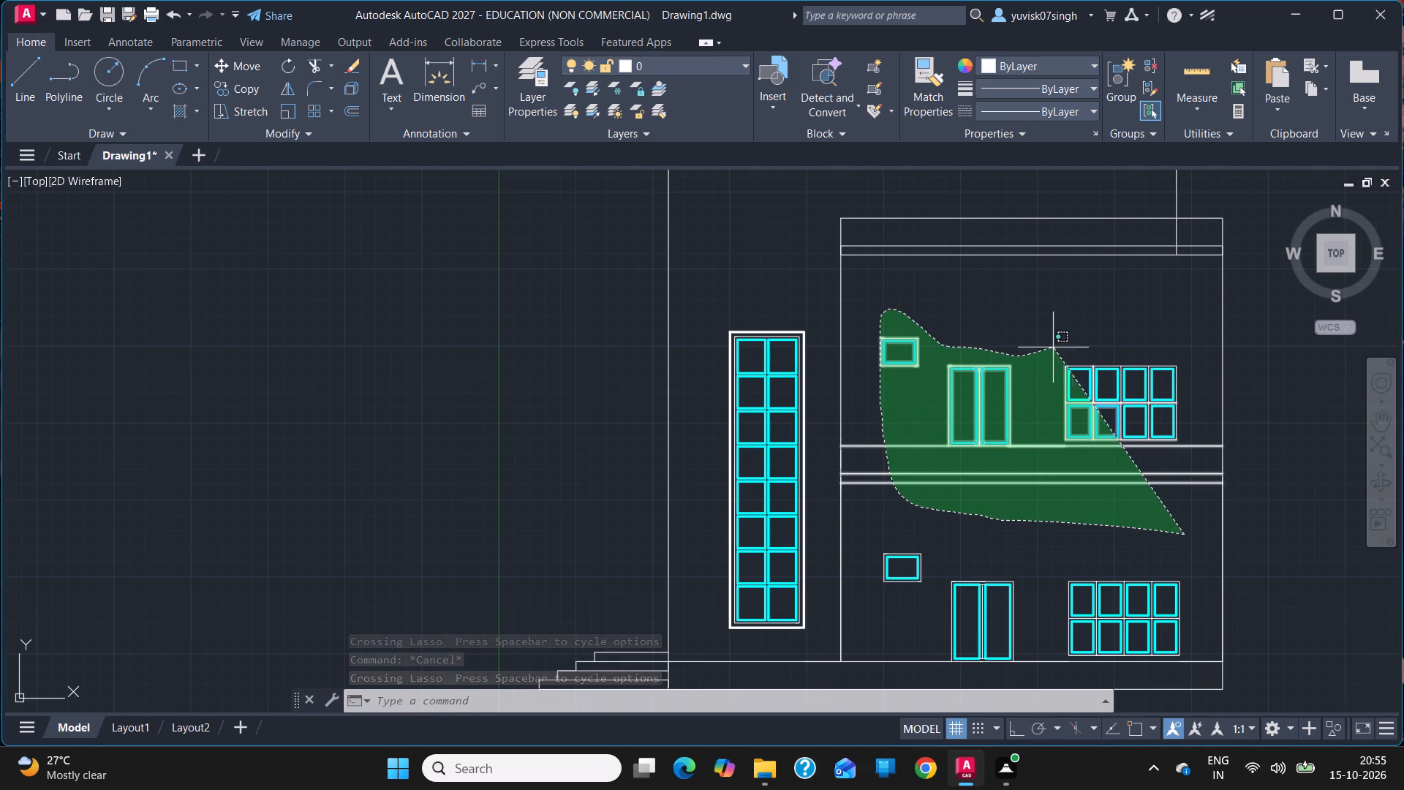
drag(1067, 345, 1189, 342)
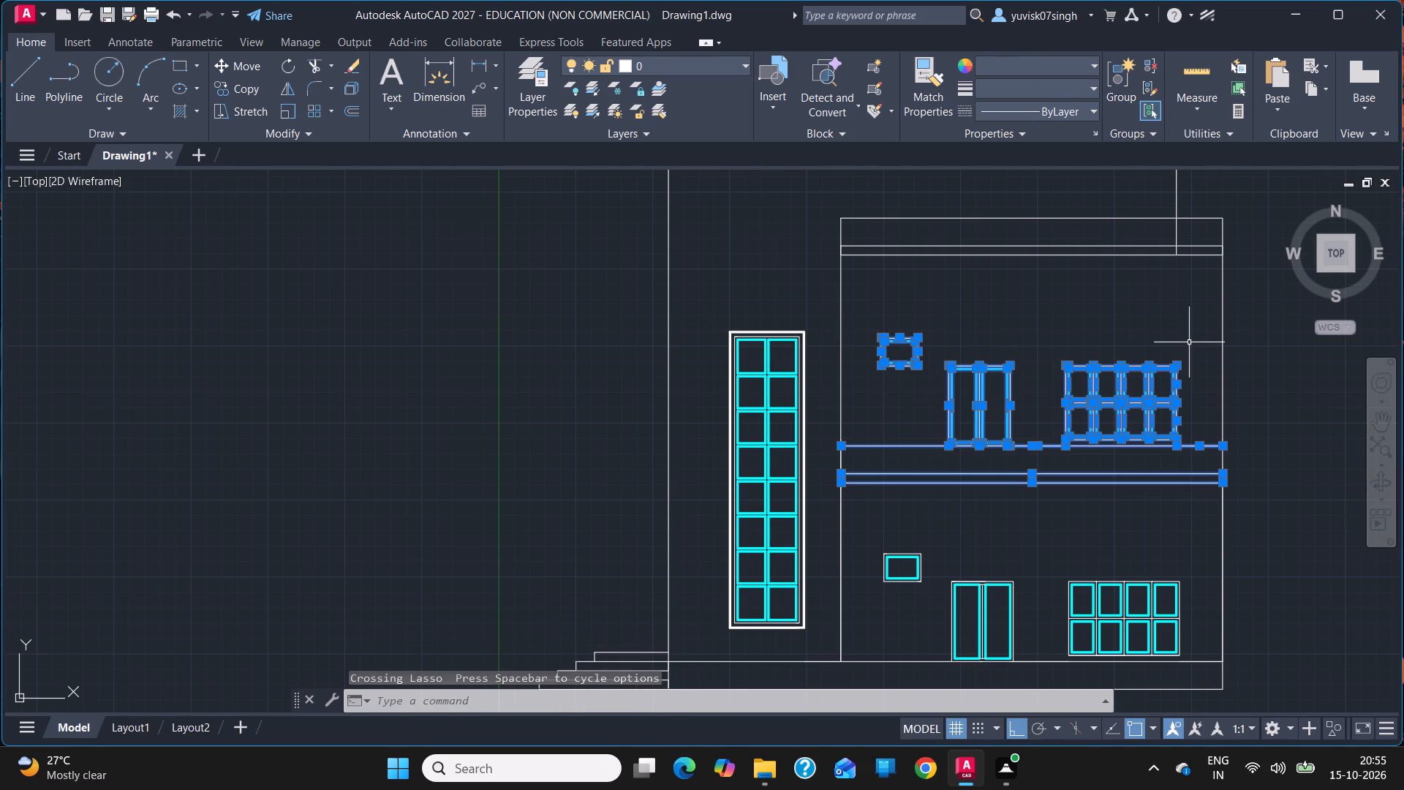
text(move)
key(Return)
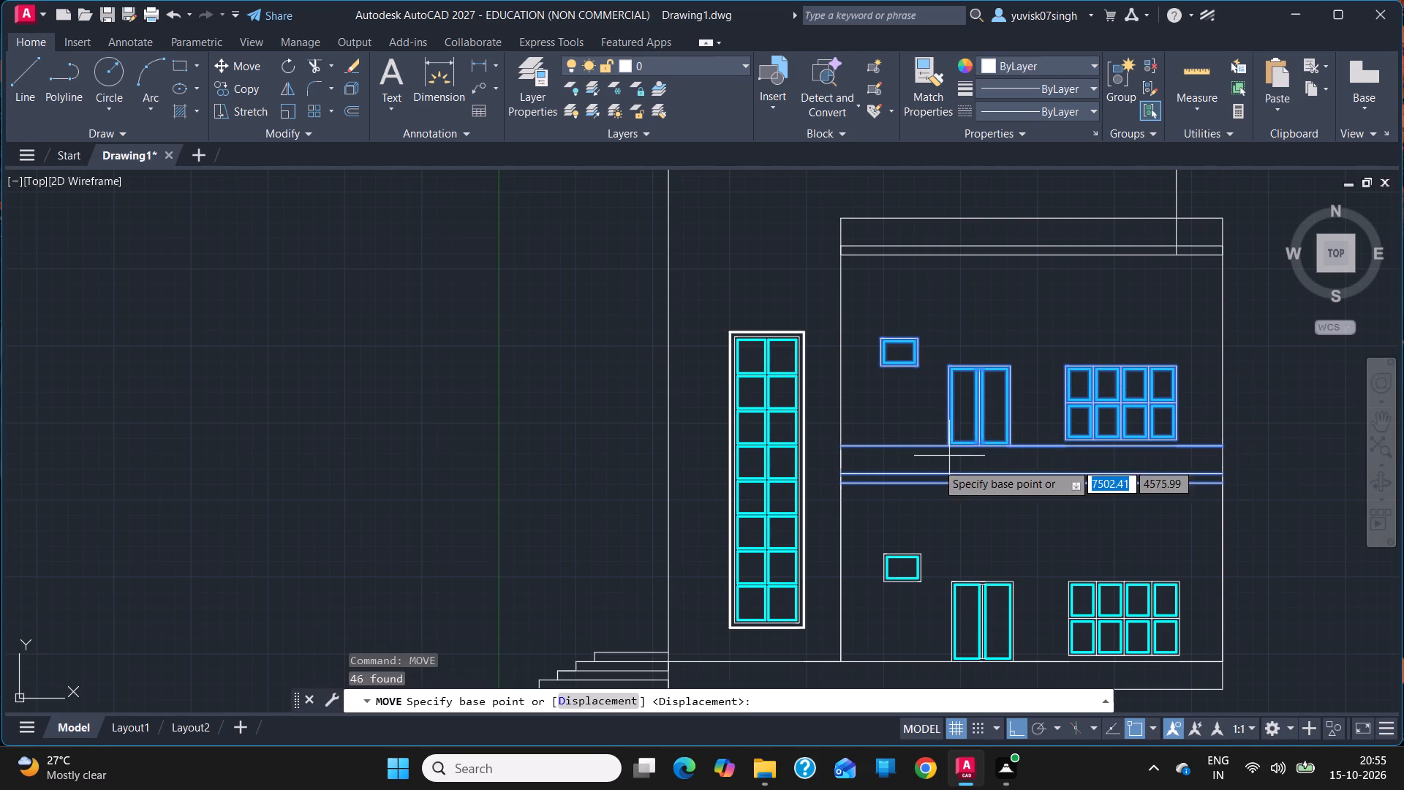
click(841, 484)
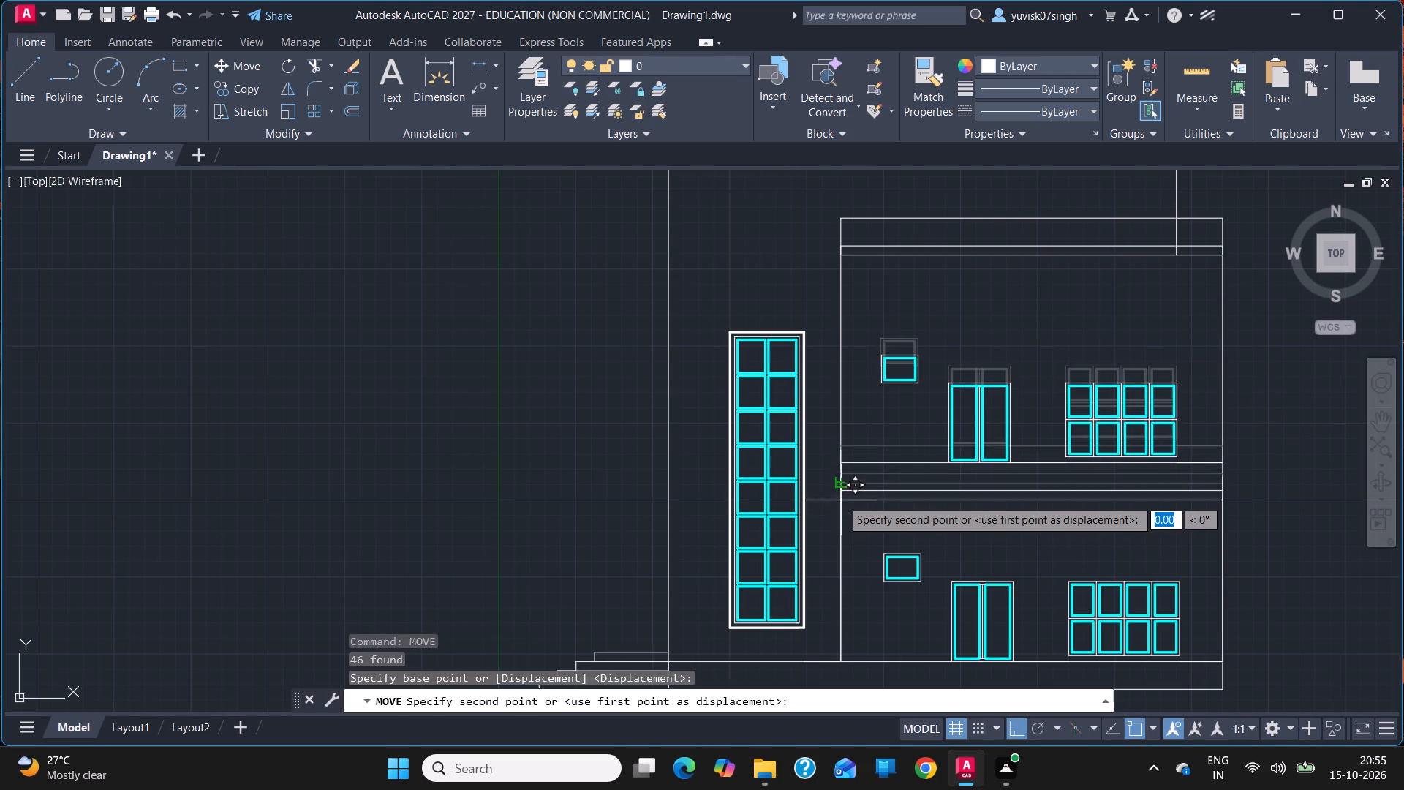
click(841, 491)
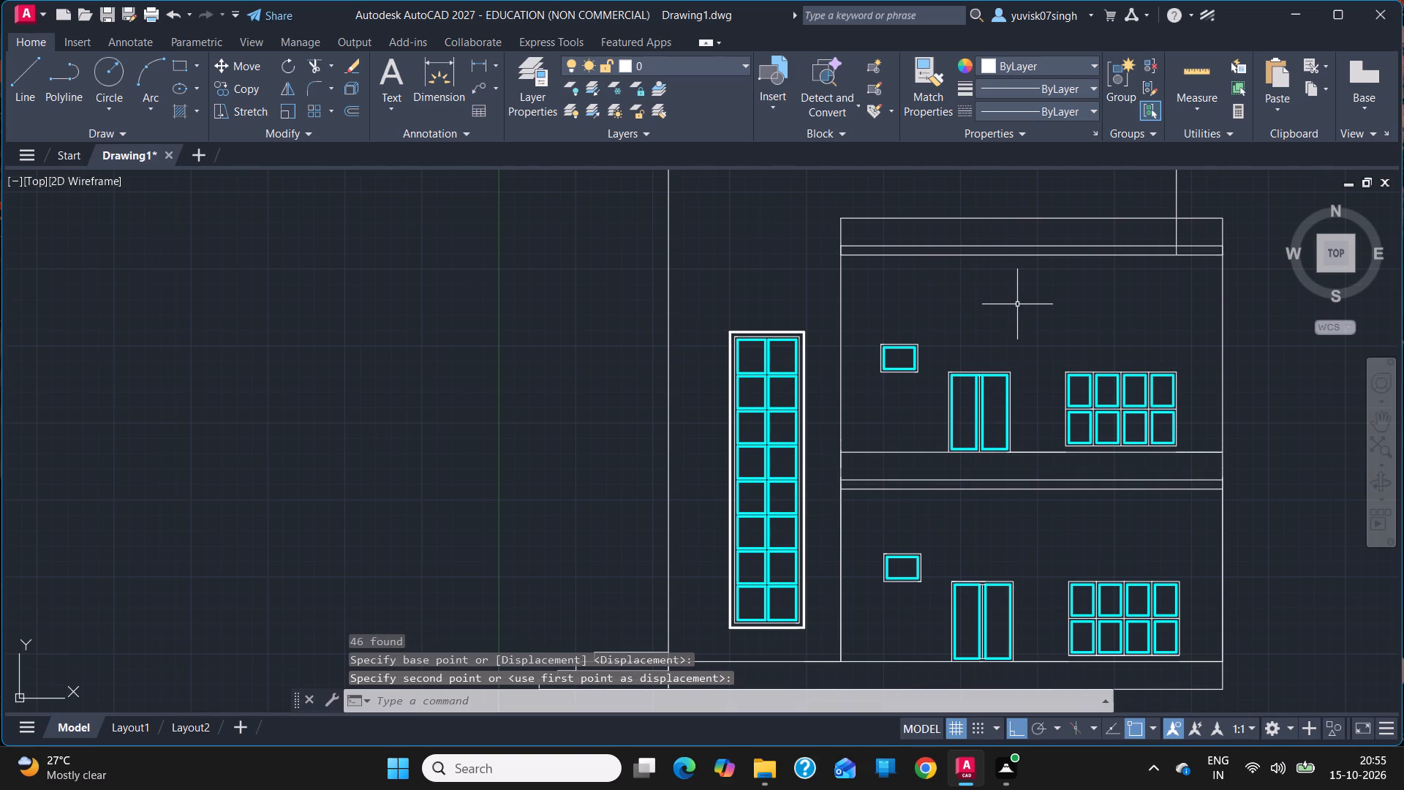
click(1370, 426)
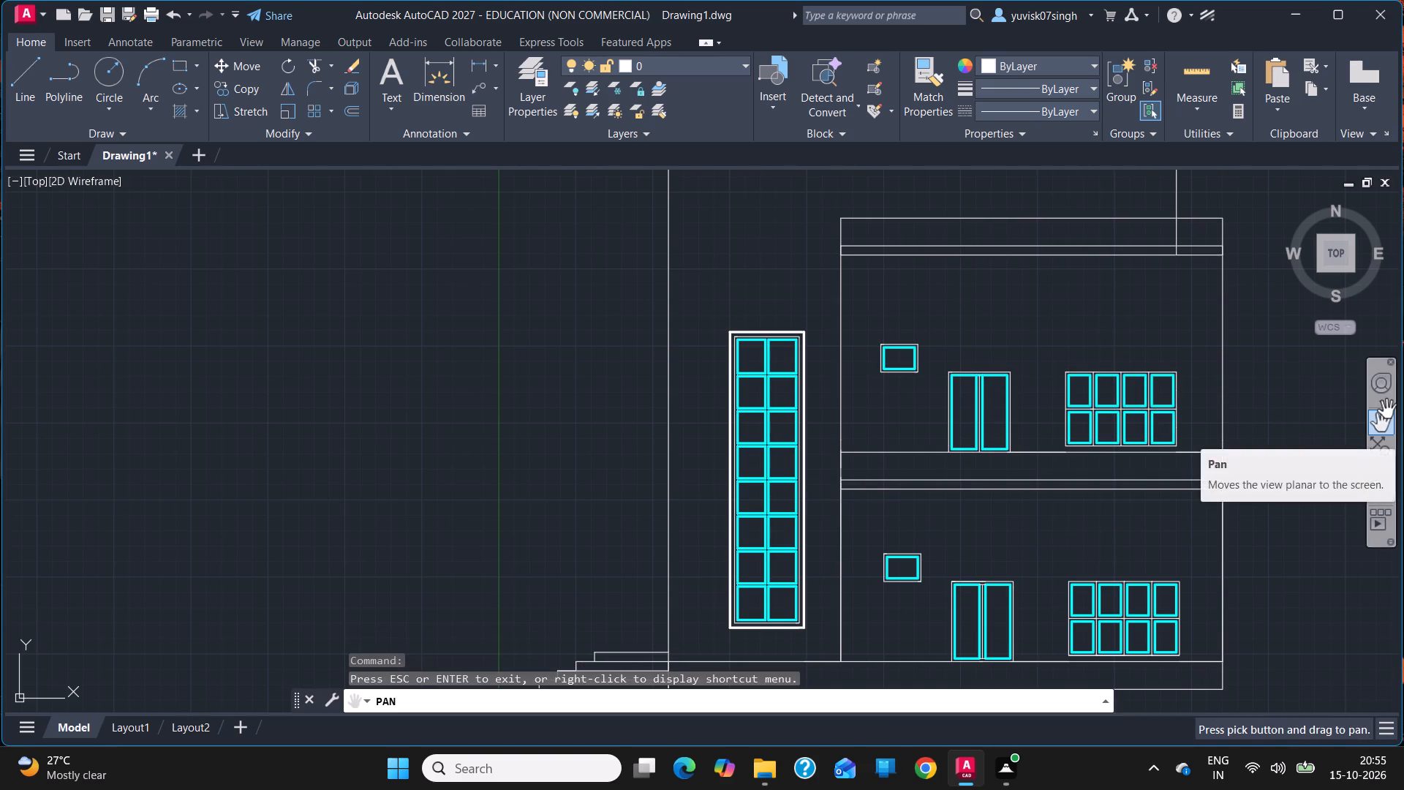
key(Escape)
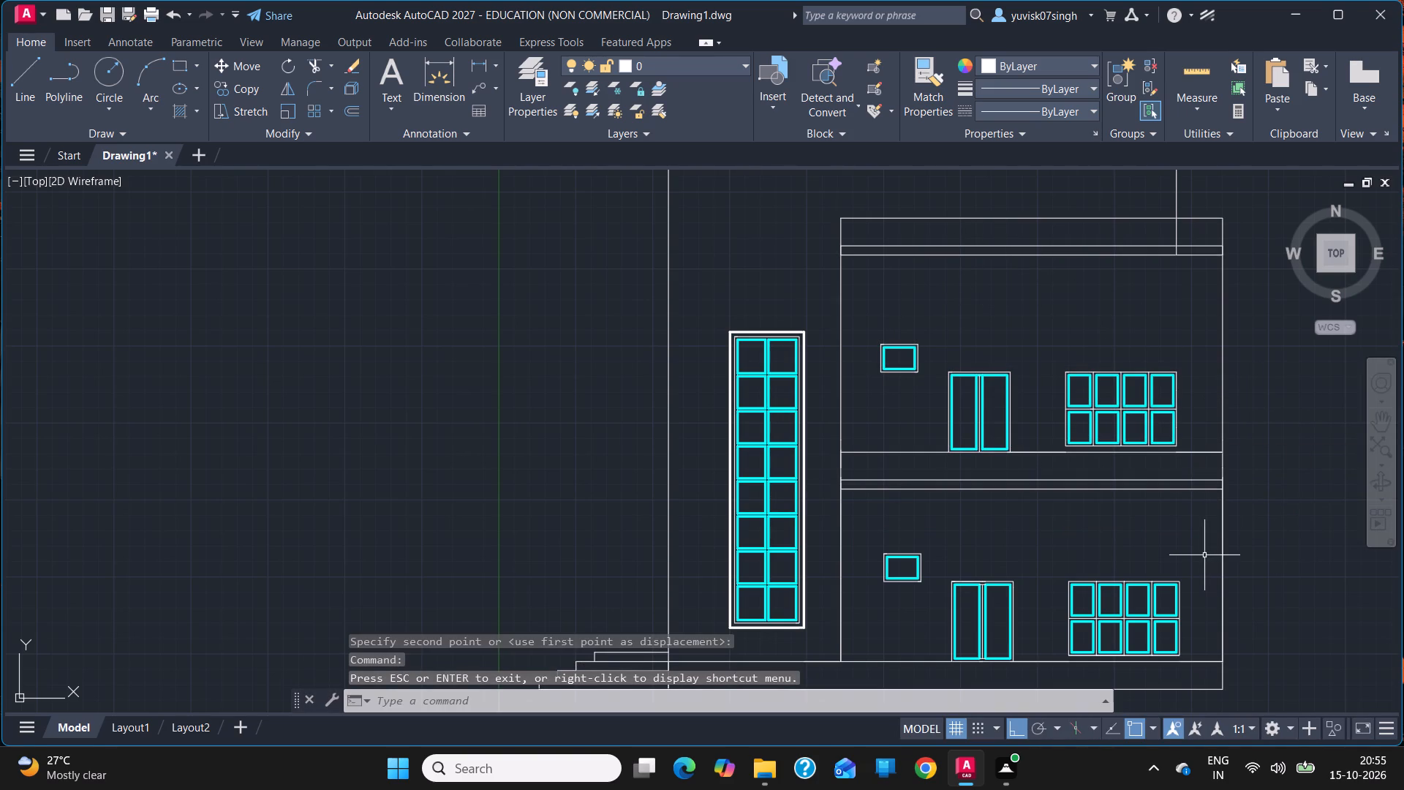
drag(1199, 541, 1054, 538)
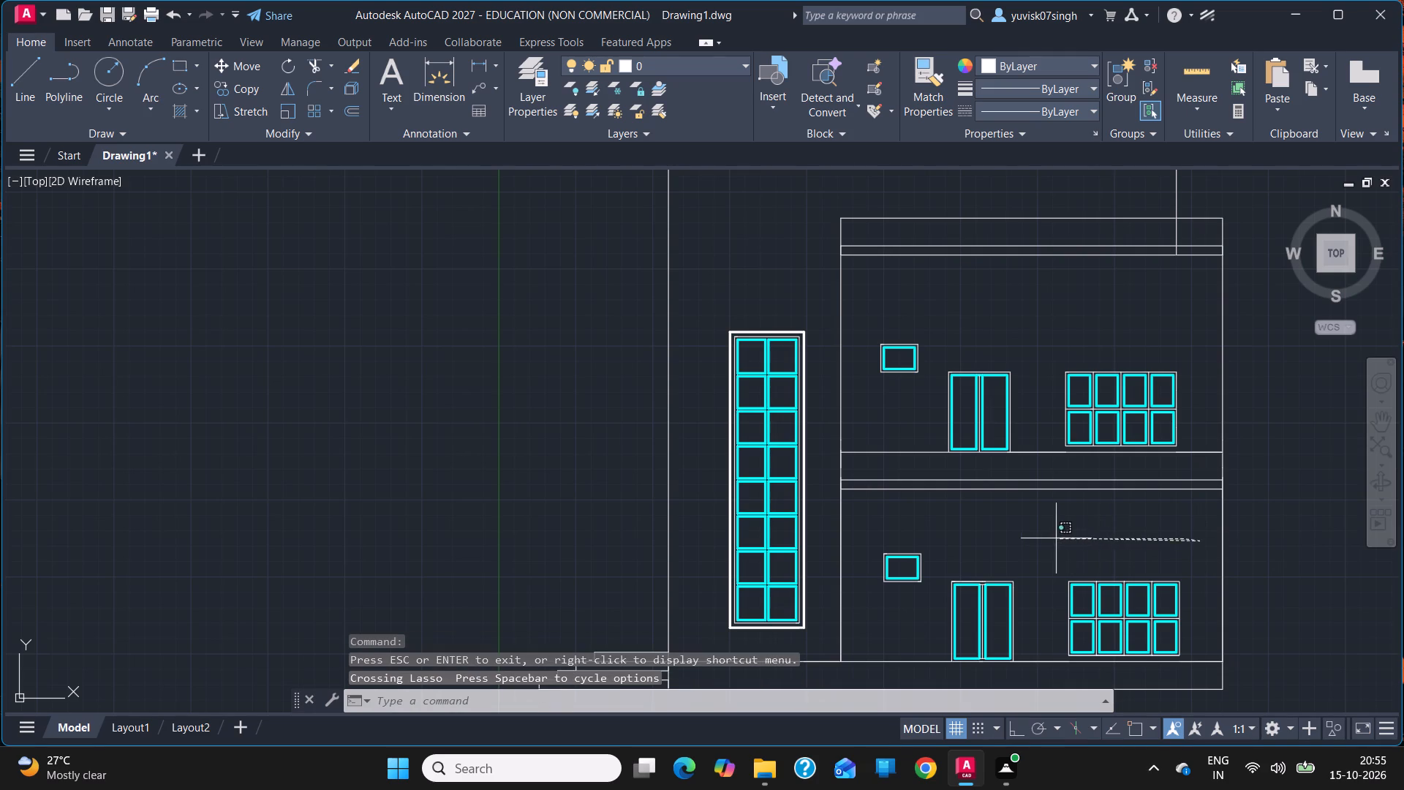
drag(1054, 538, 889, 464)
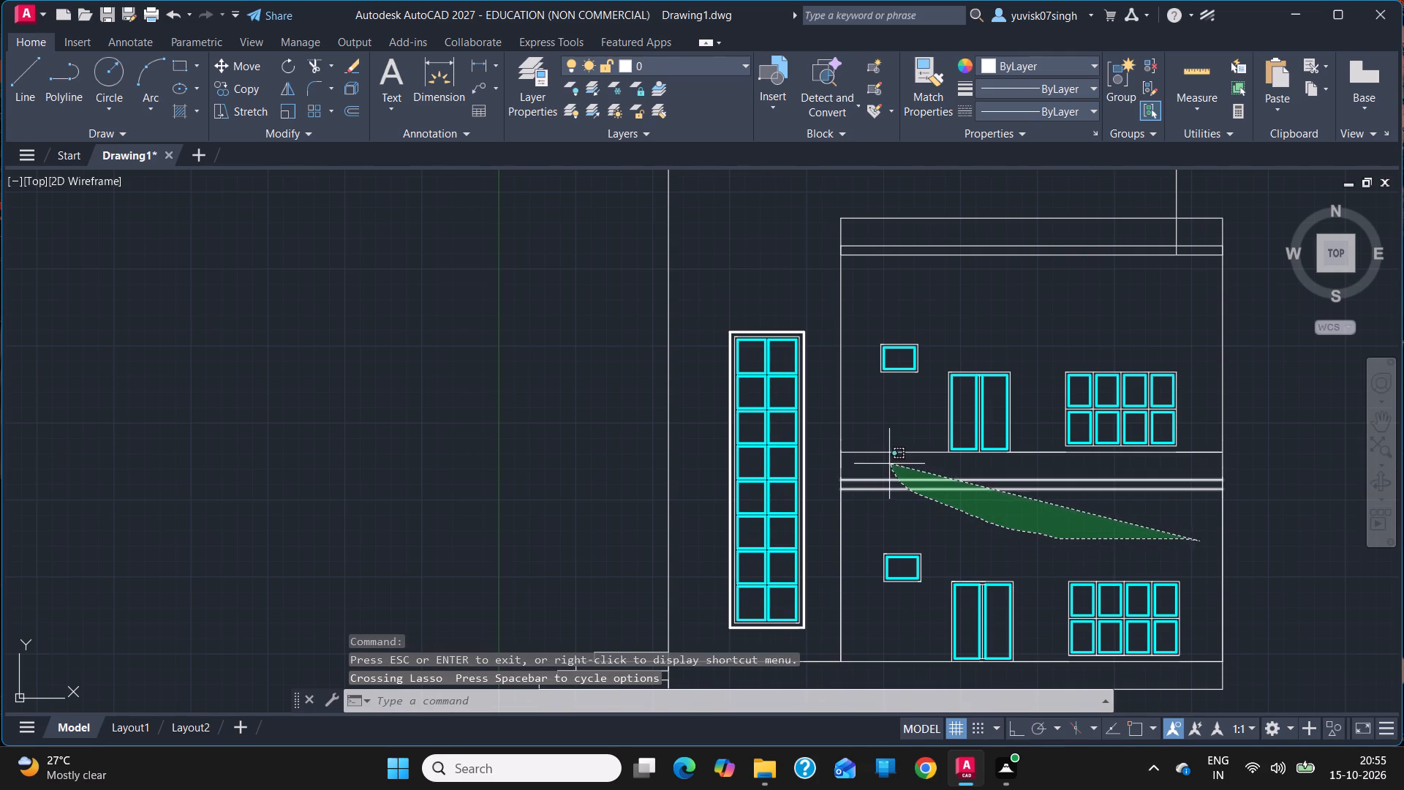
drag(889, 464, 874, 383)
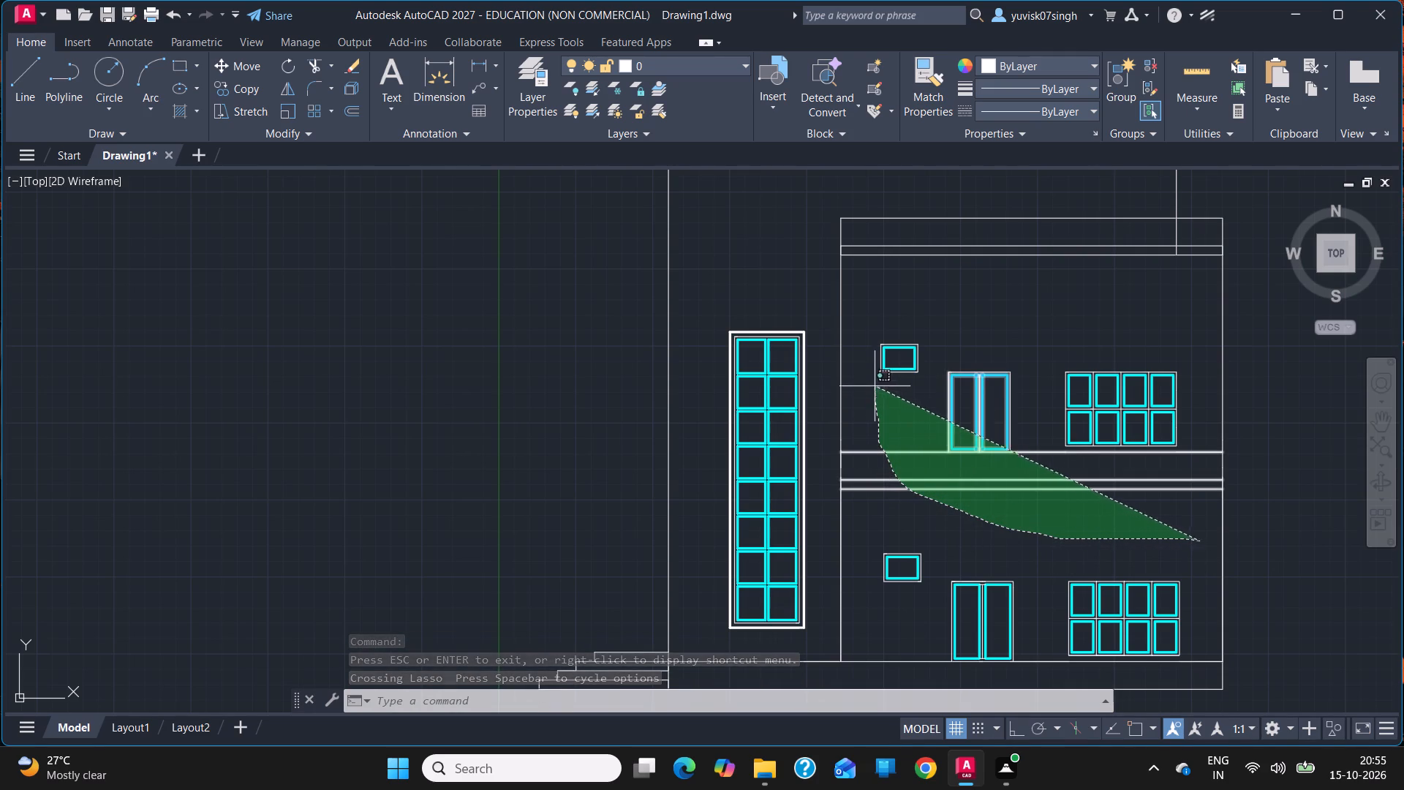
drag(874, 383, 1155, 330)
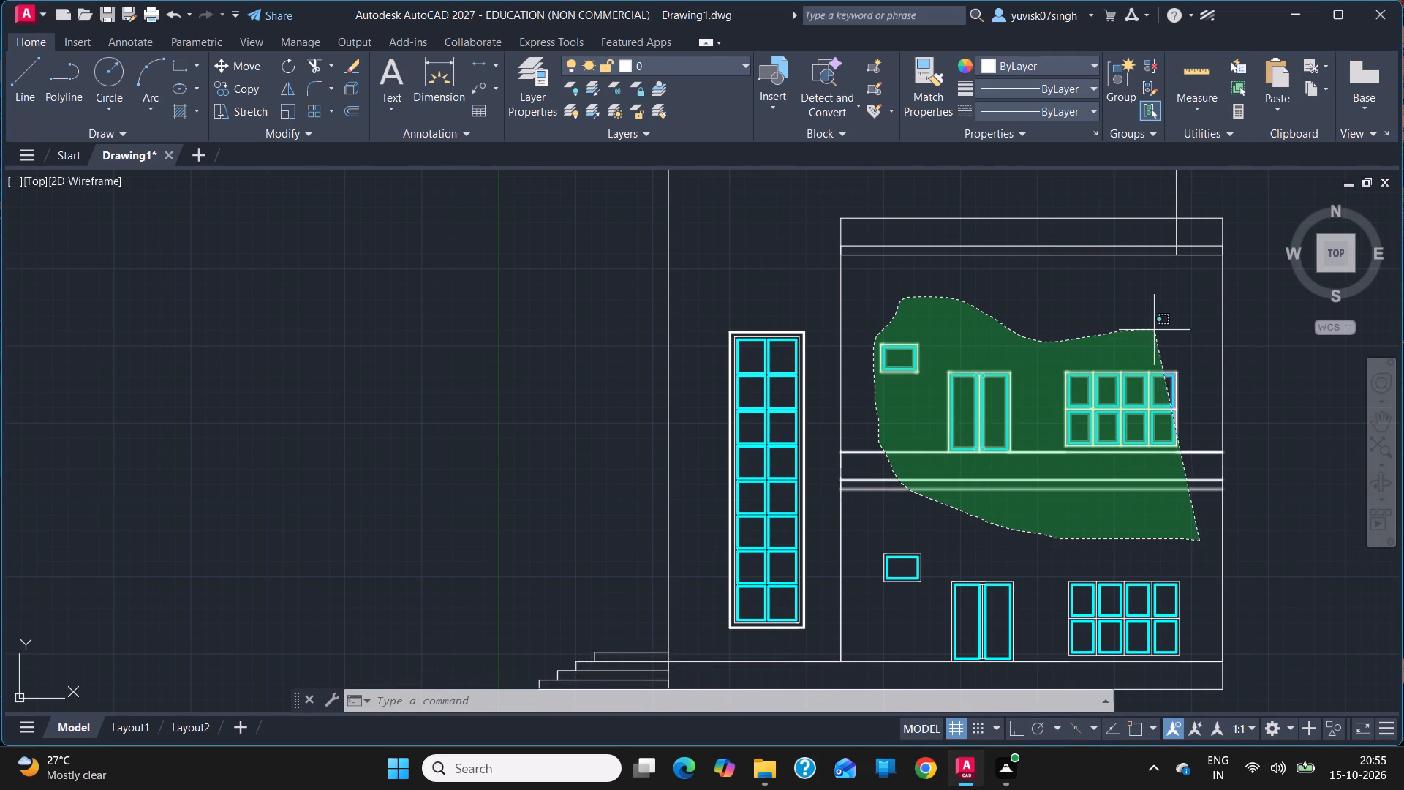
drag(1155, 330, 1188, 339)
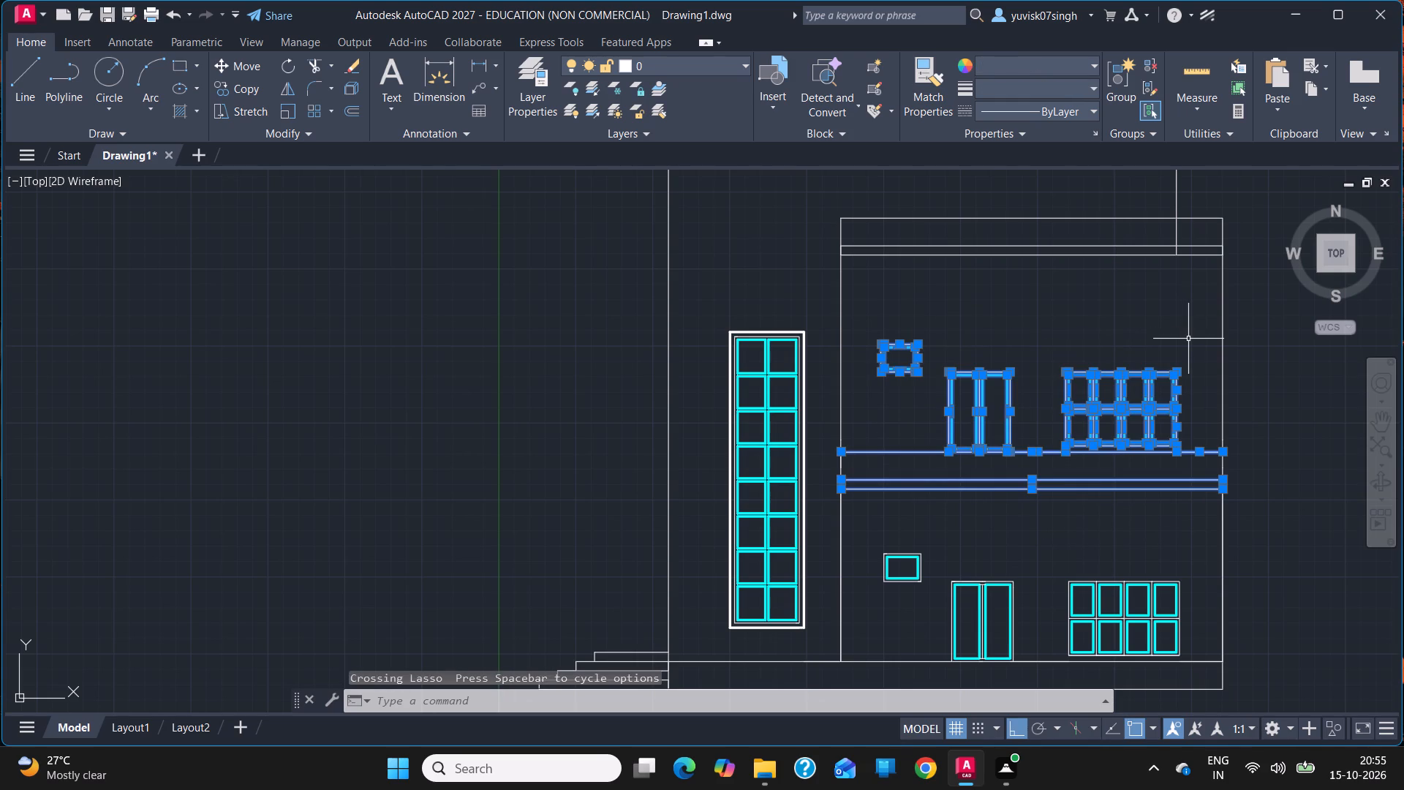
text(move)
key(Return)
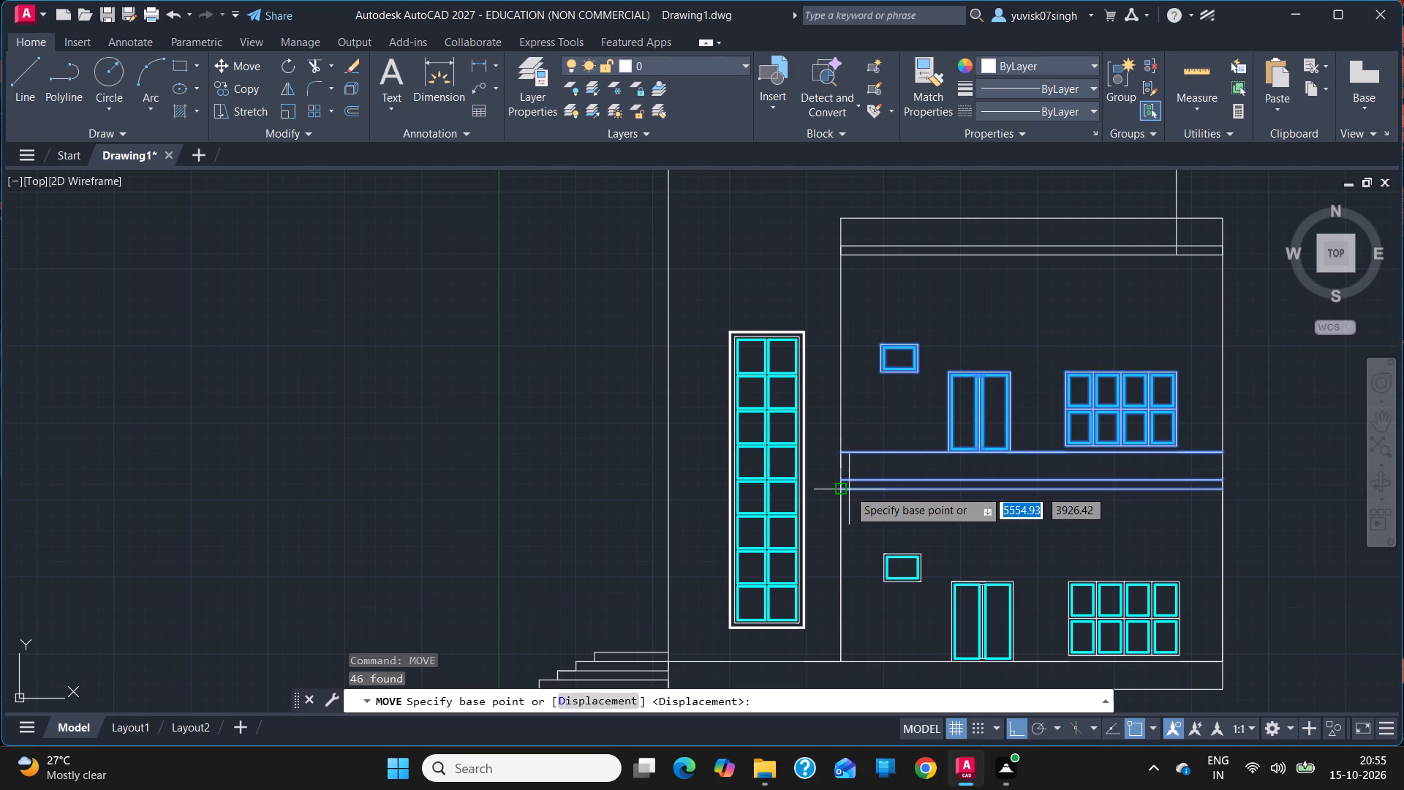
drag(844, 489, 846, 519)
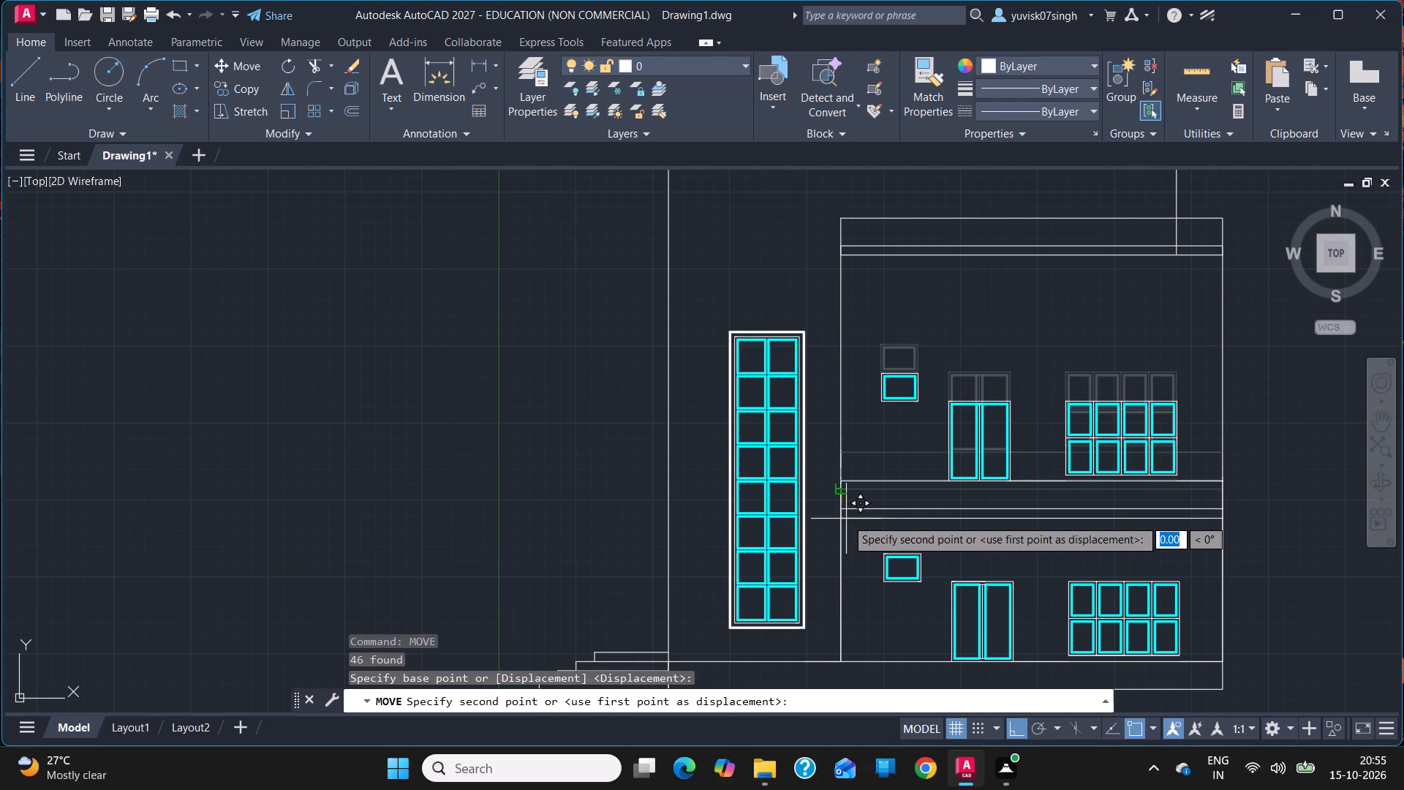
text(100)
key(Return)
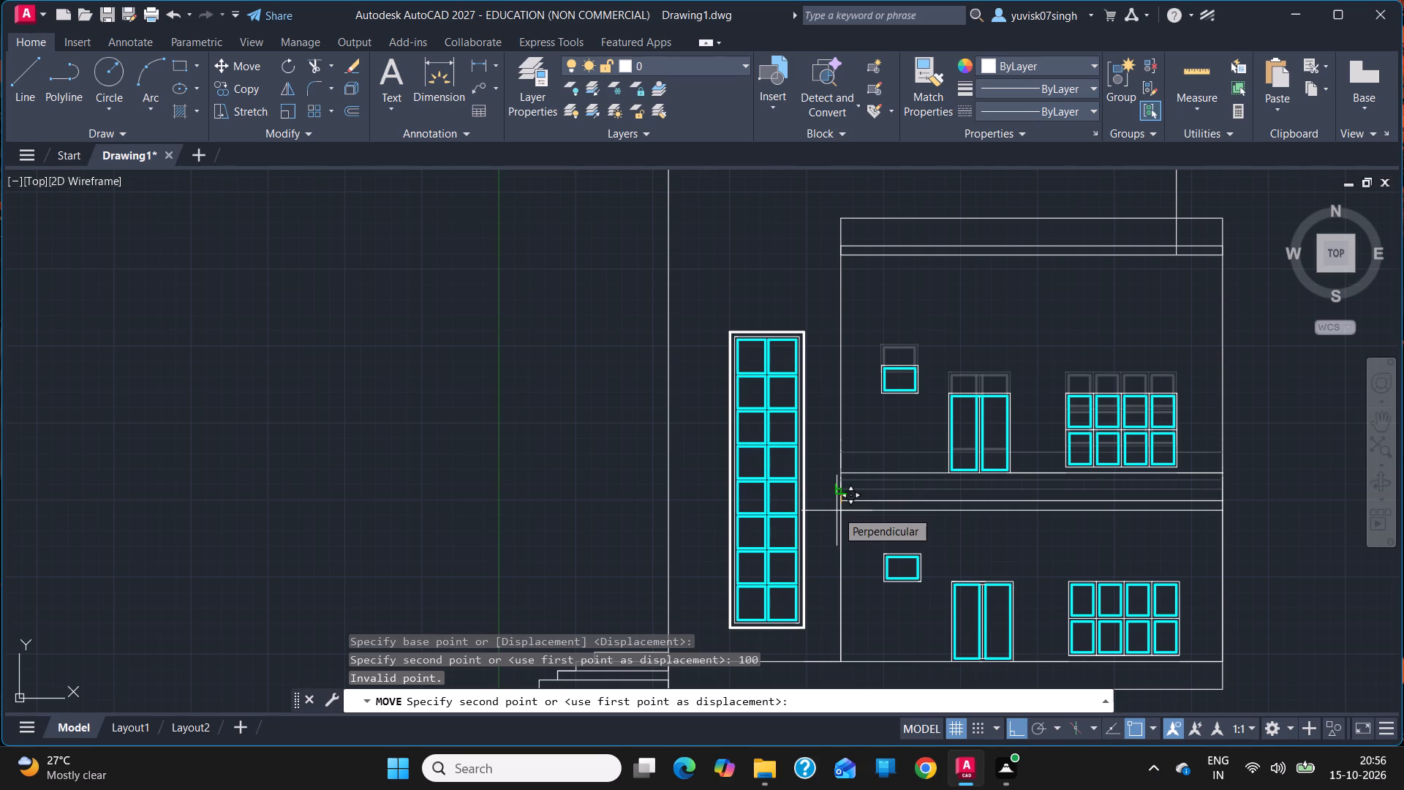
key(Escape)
Draw a vertical line 100 long downward from the stair-tower end of the mid-floor slab's underside.
click(21, 103)
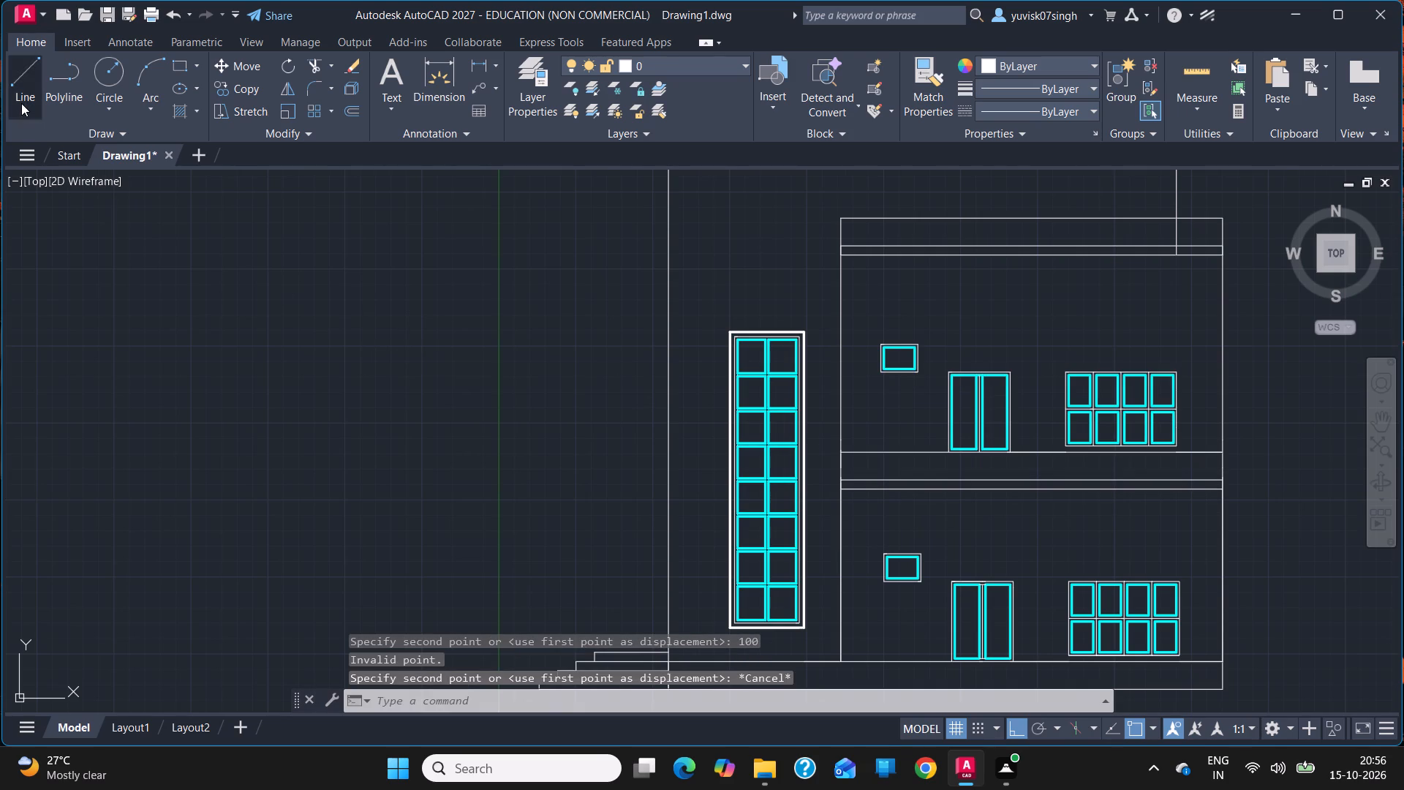
click(845, 490)
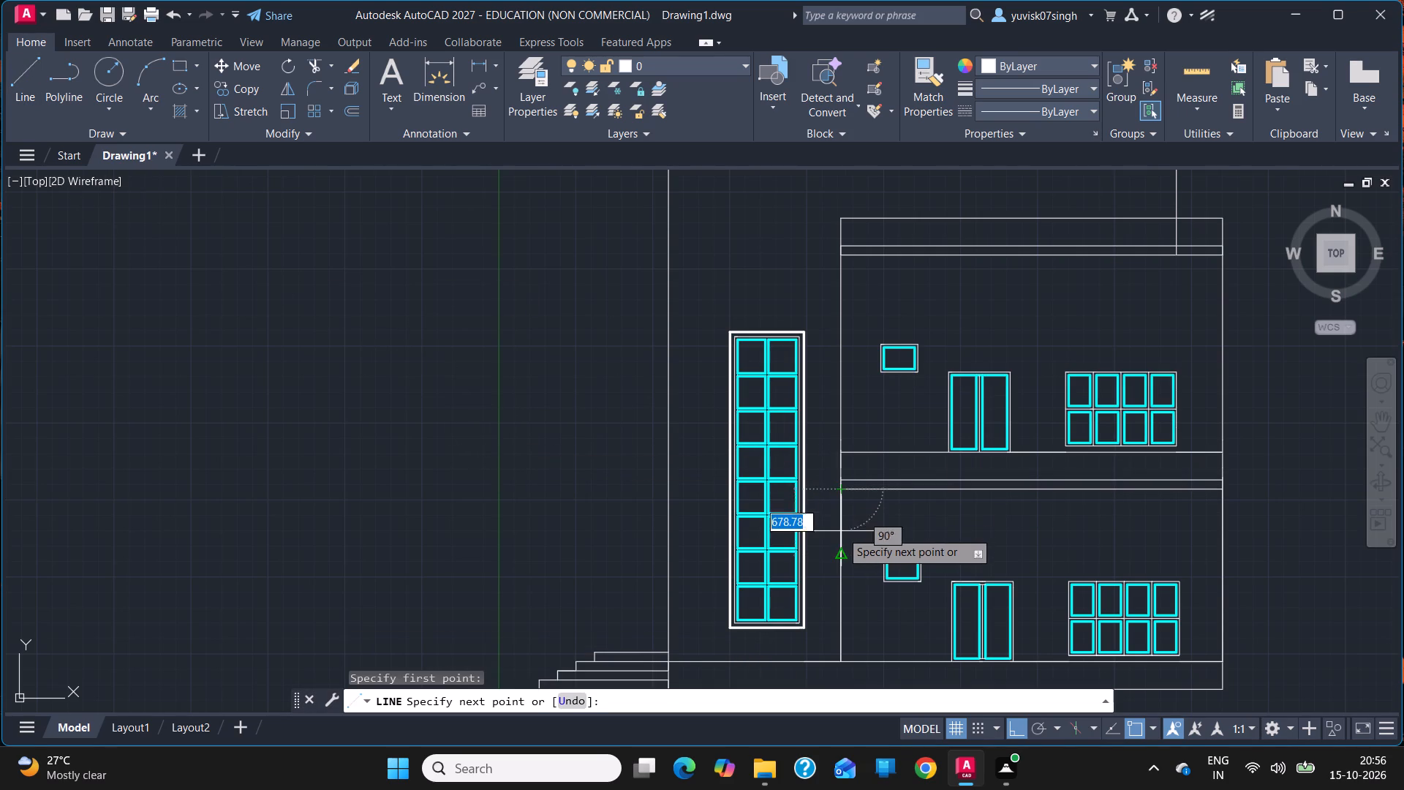
text(100)
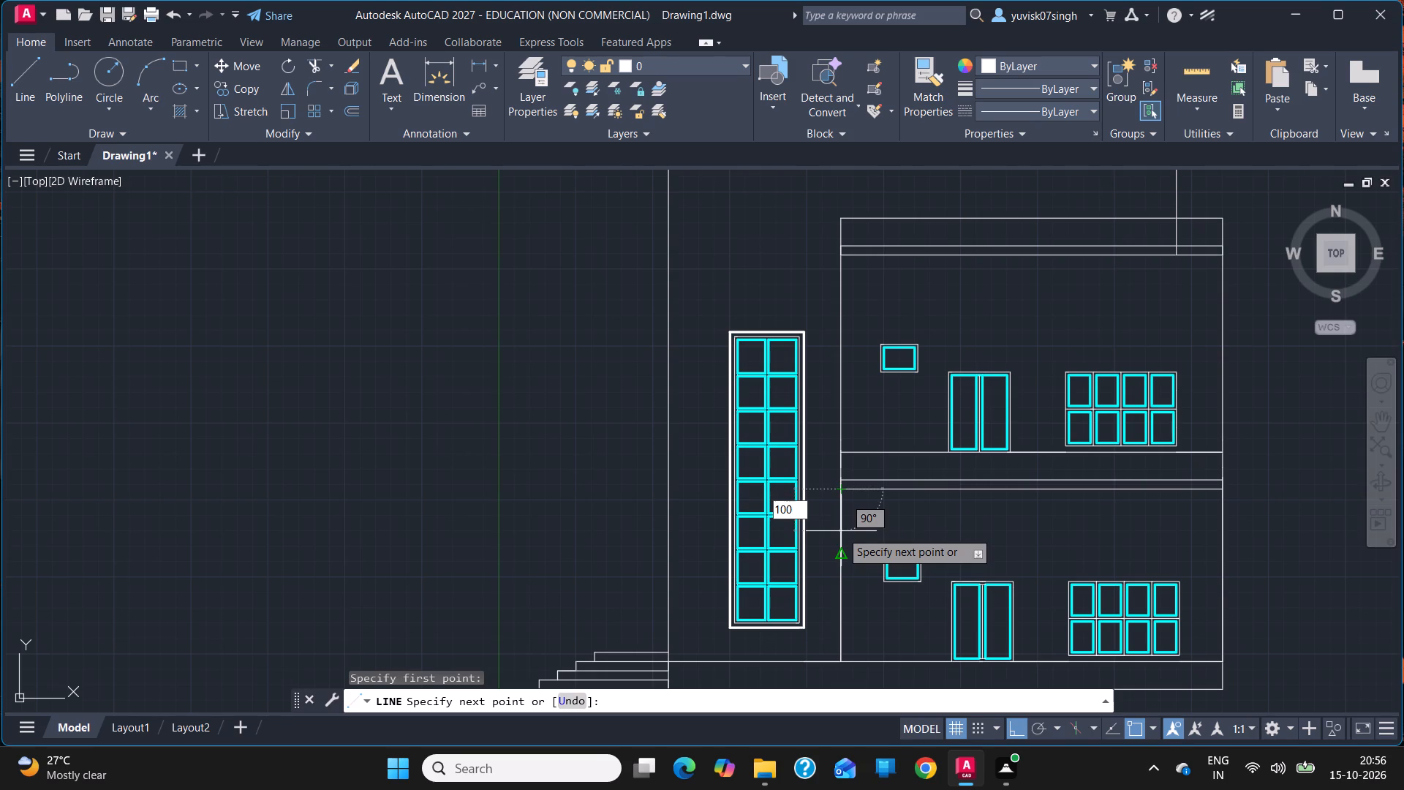
key(Return)
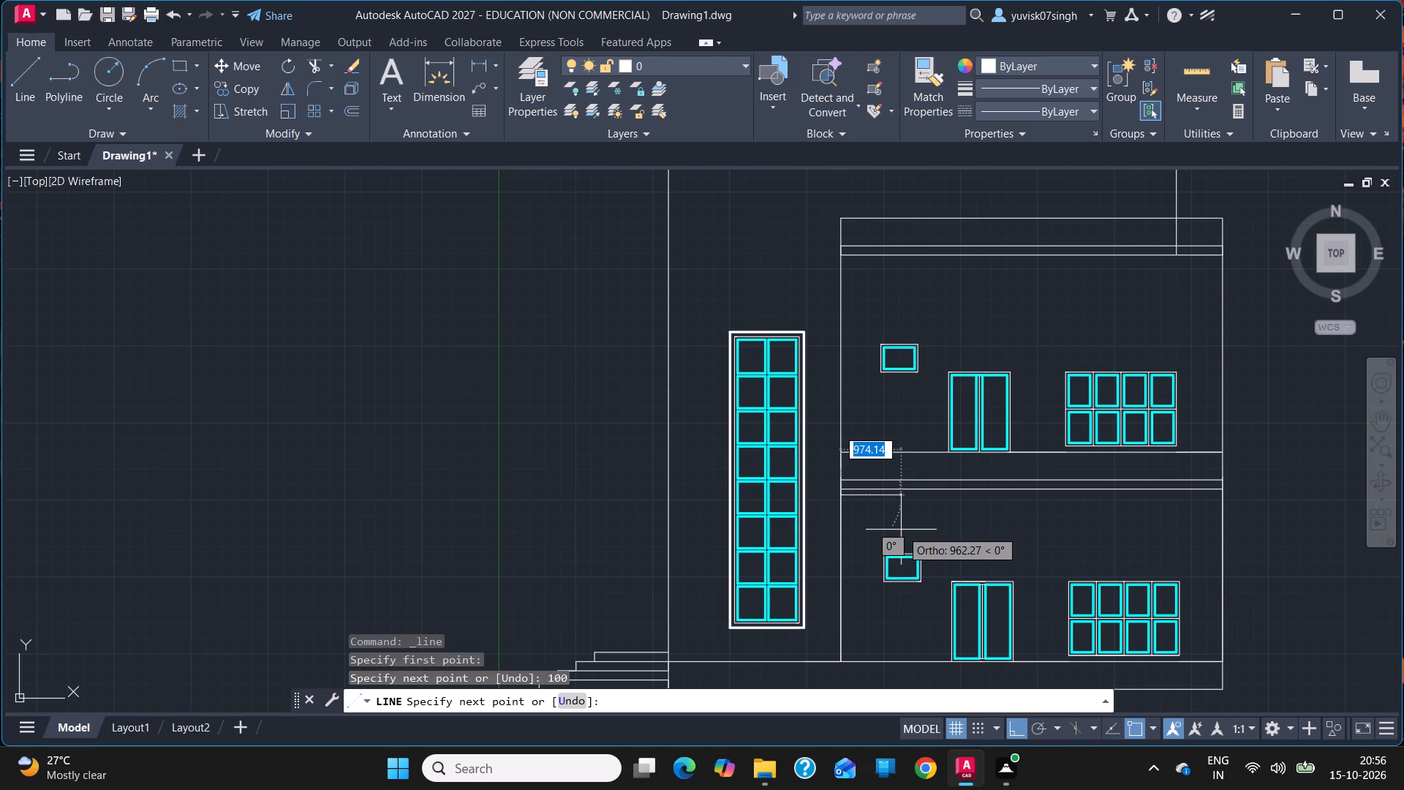
key(Escape)
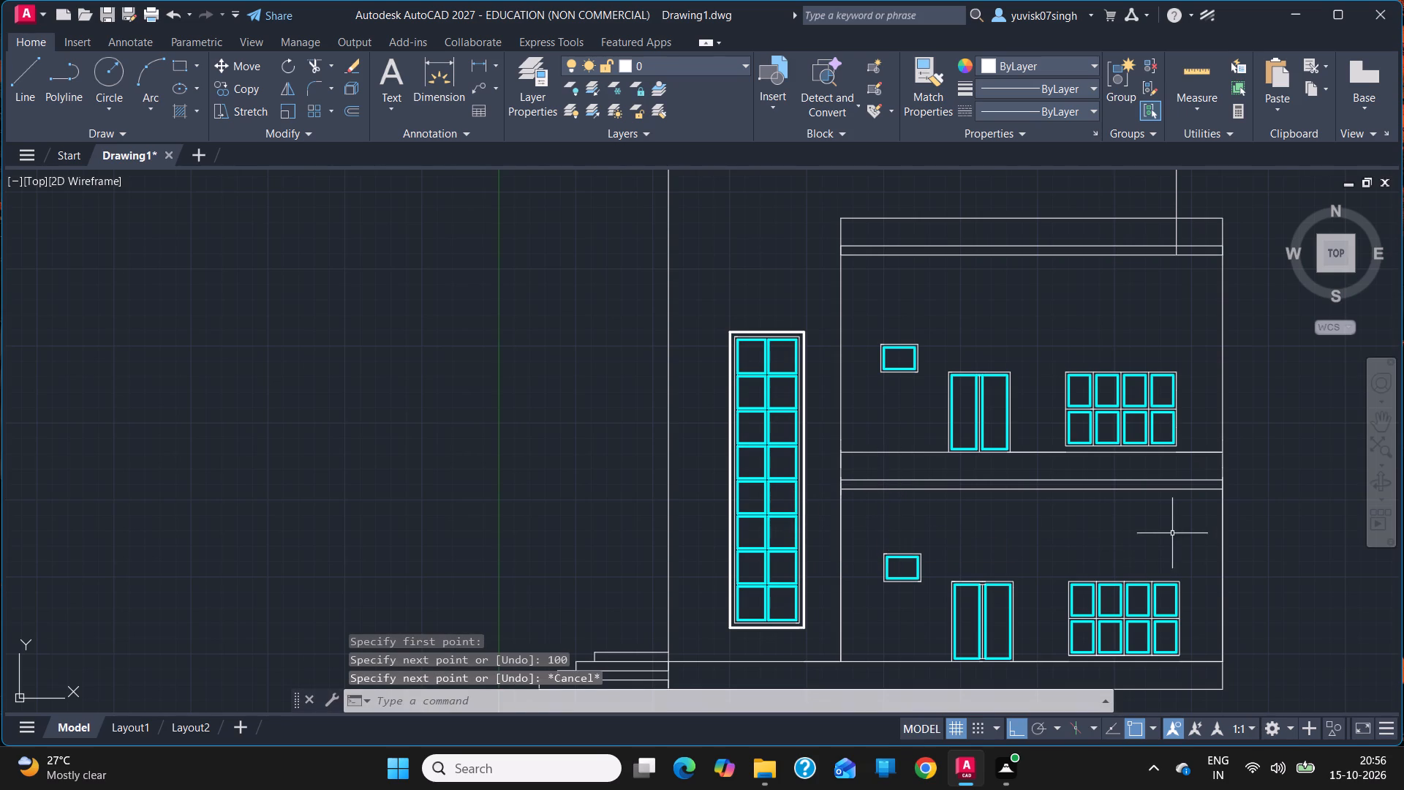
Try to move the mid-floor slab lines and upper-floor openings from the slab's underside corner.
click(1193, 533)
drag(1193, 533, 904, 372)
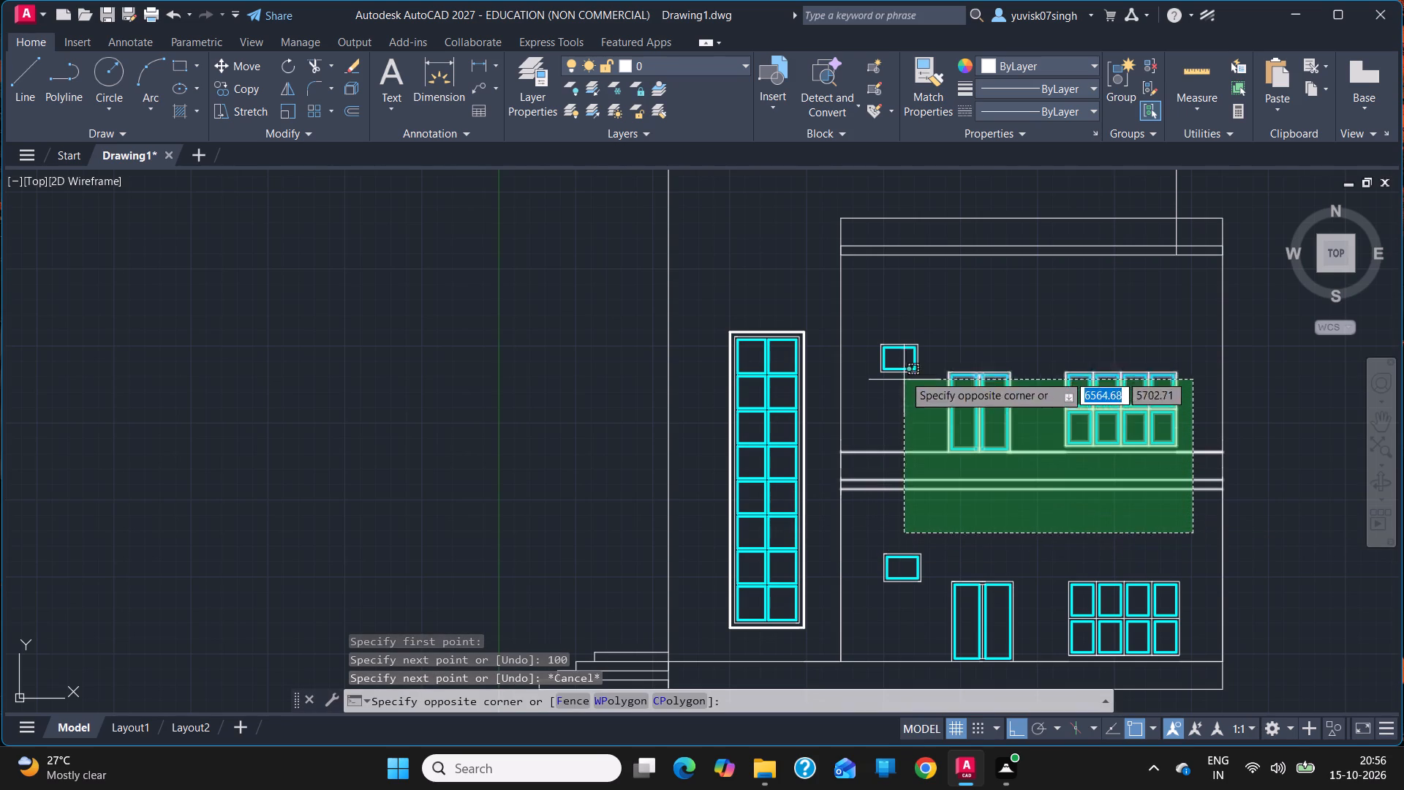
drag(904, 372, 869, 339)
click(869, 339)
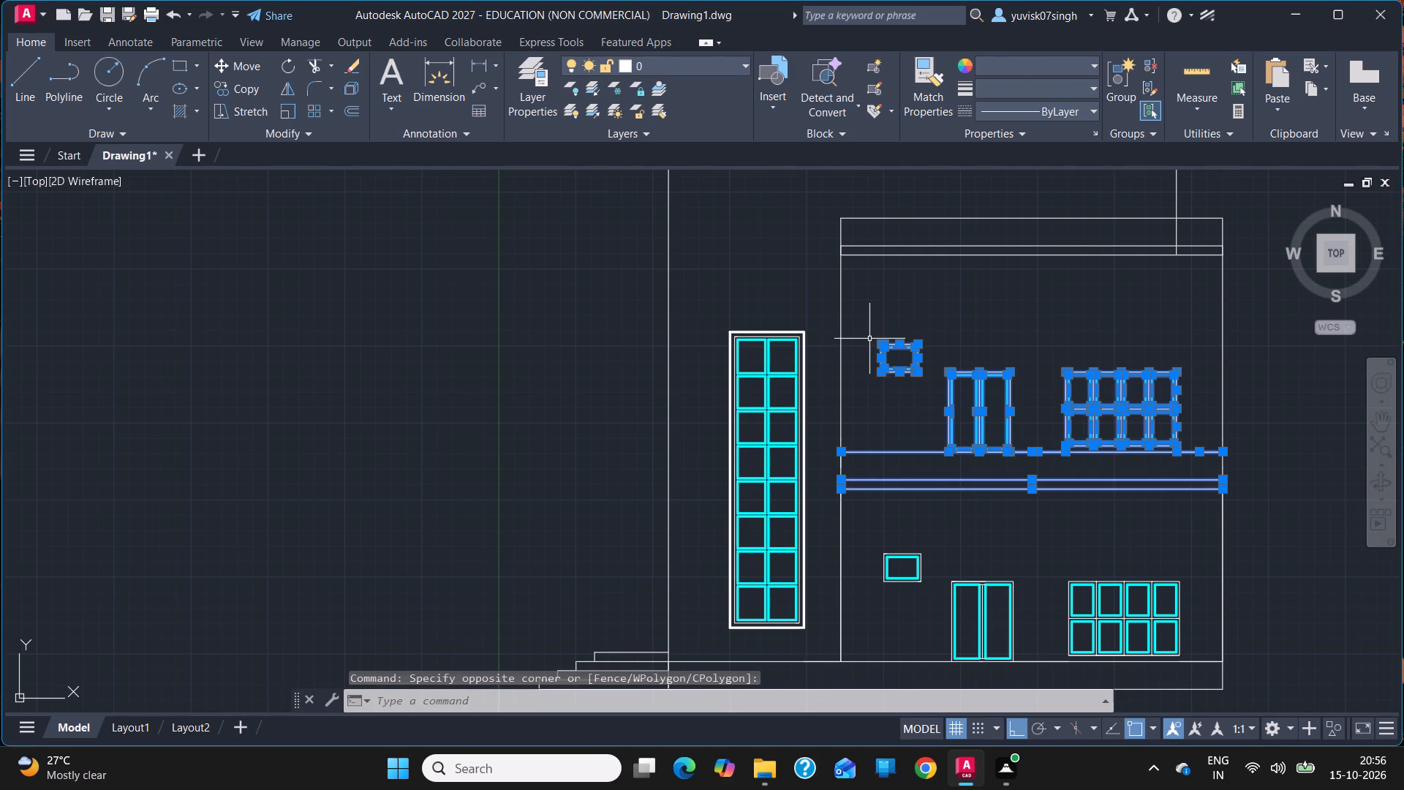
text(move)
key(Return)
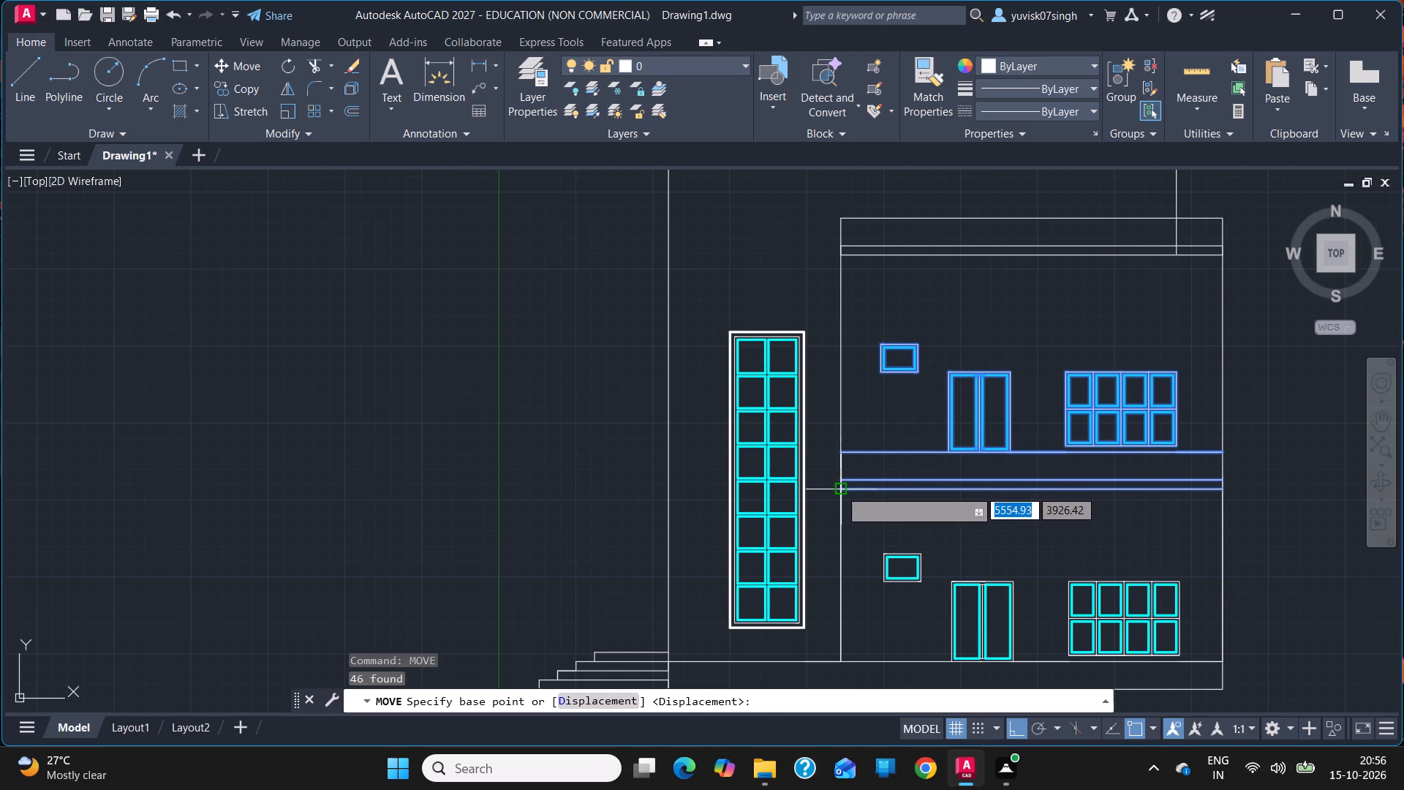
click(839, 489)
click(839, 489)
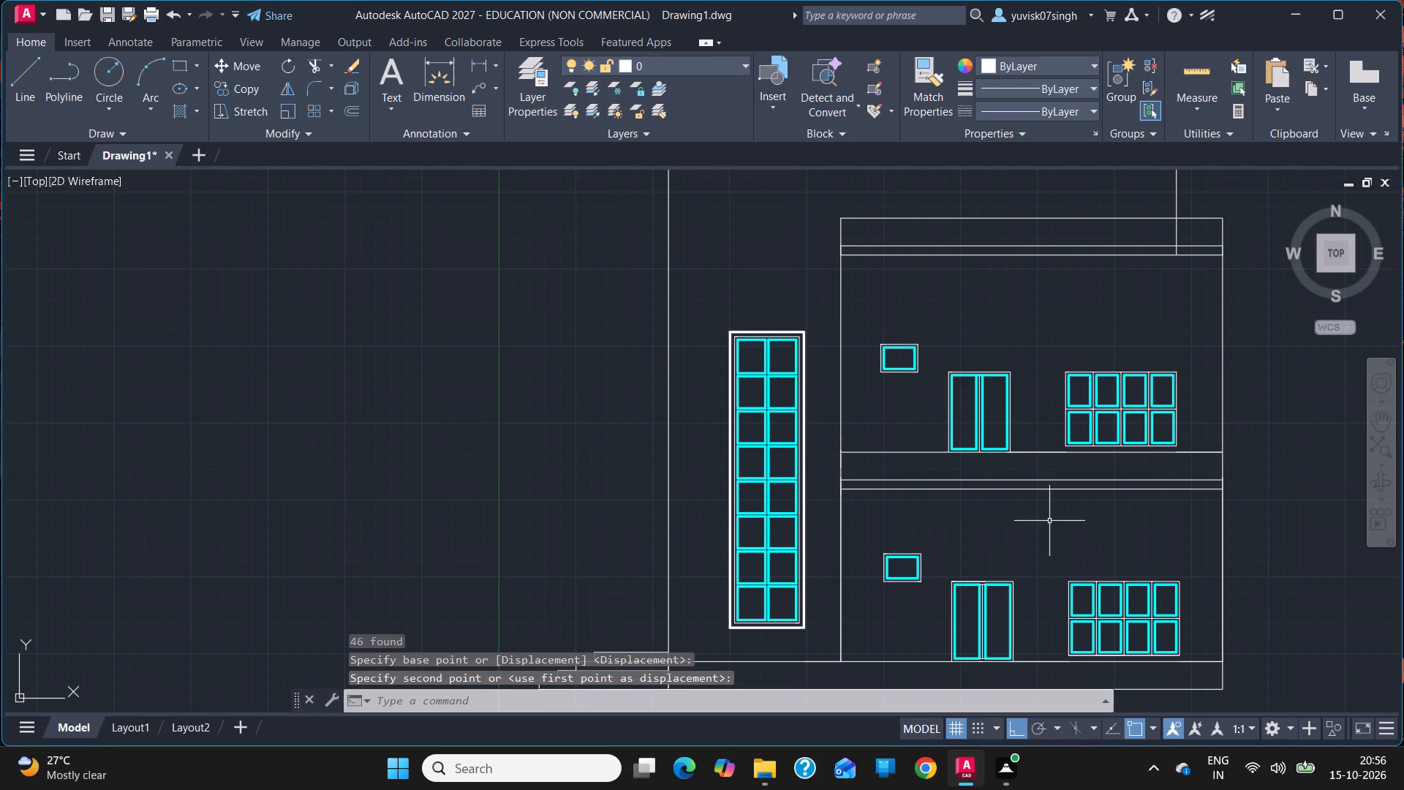
Move the mid-floor slab lines and upper-floor openings down 100, from the slab's underside corner to the lower end of the 100-long line.
click(1190, 530)
drag(1190, 530, 1083, 524)
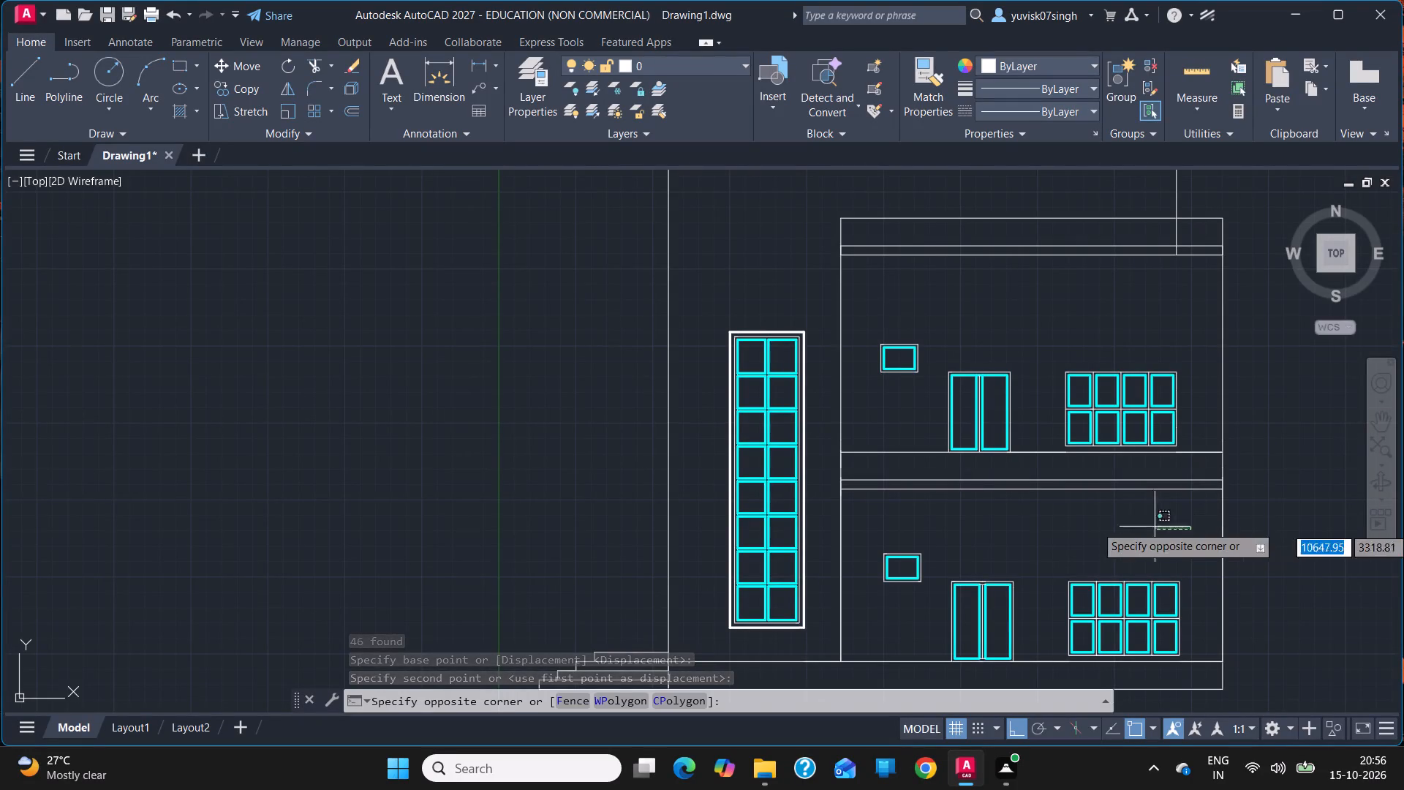
drag(1083, 524, 902, 301)
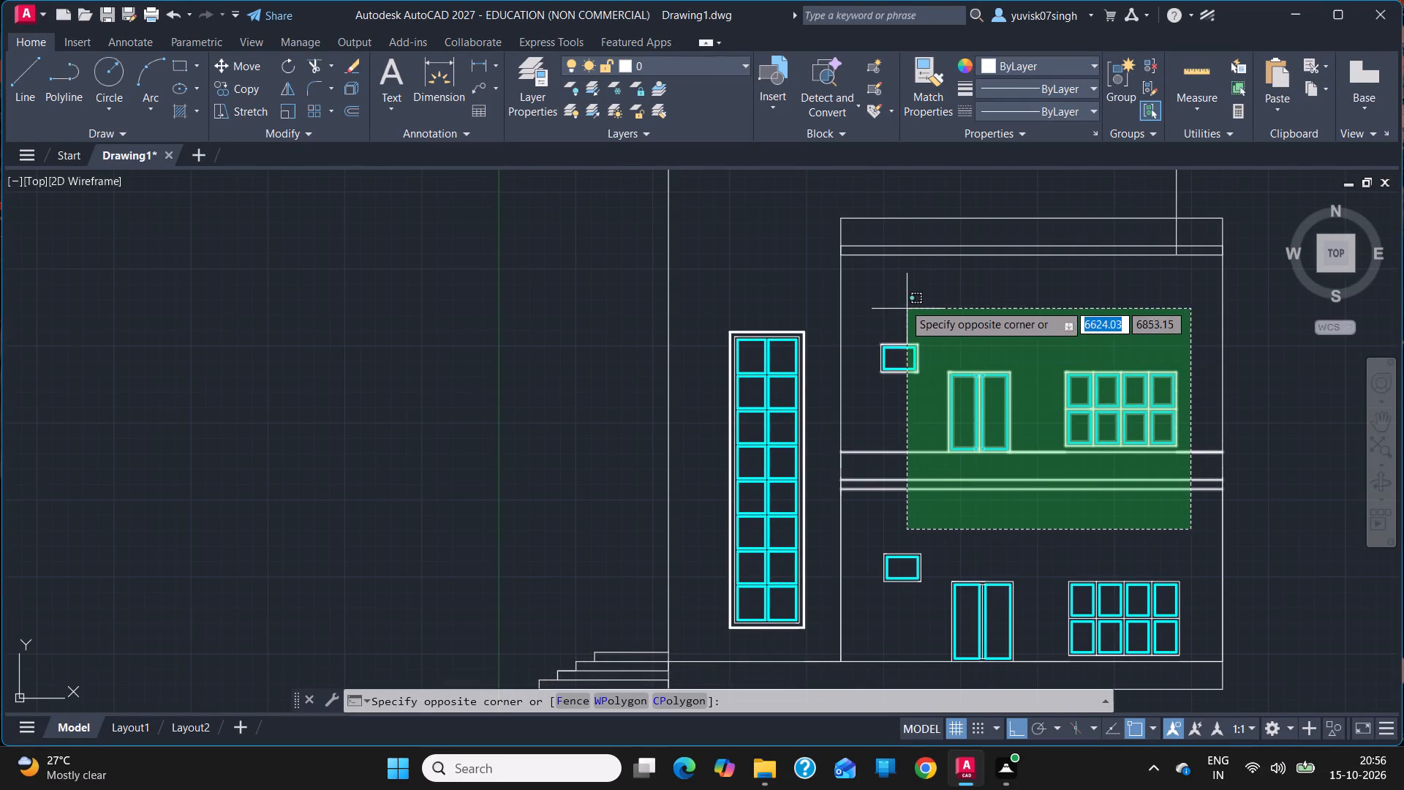
drag(902, 301, 874, 332)
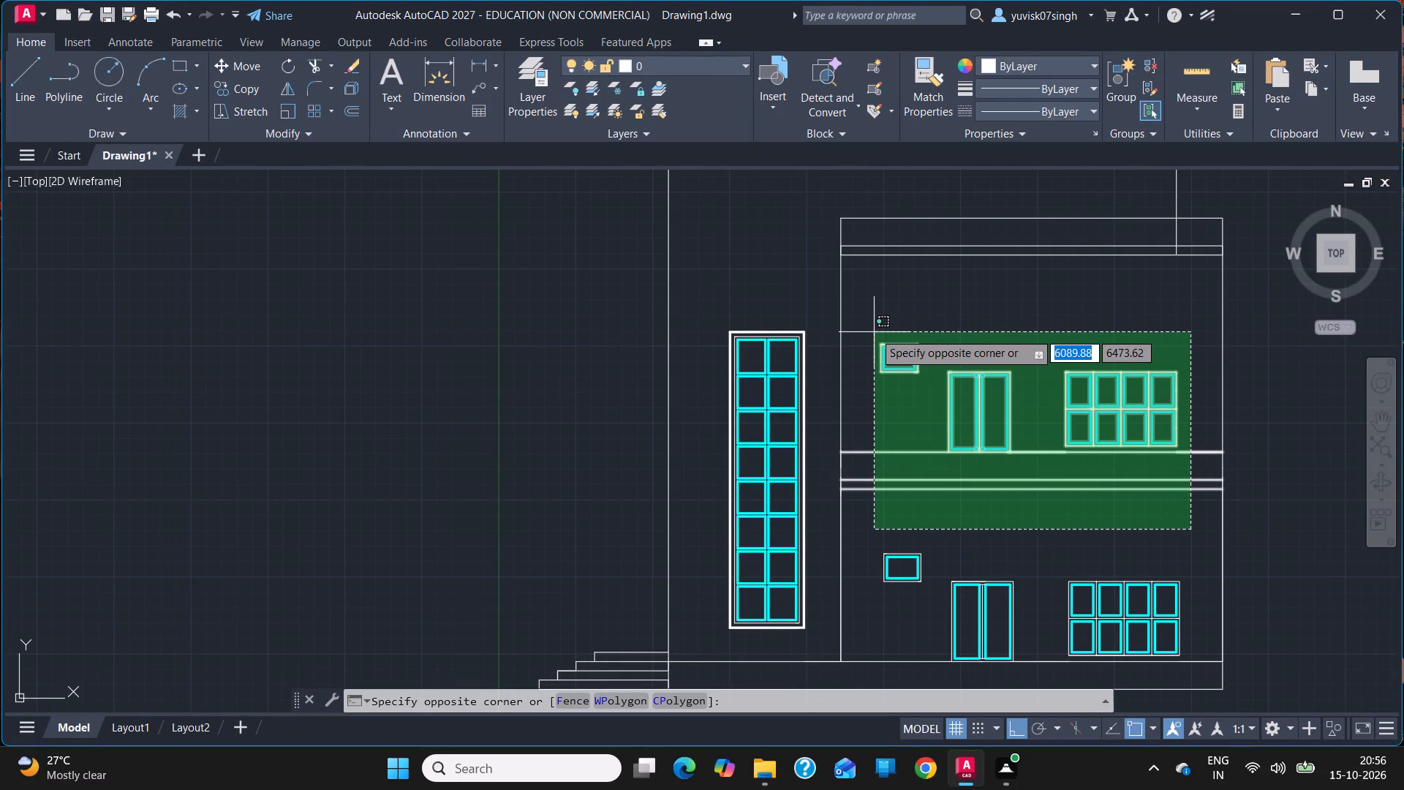
click(874, 332)
text(move)
key(Return)
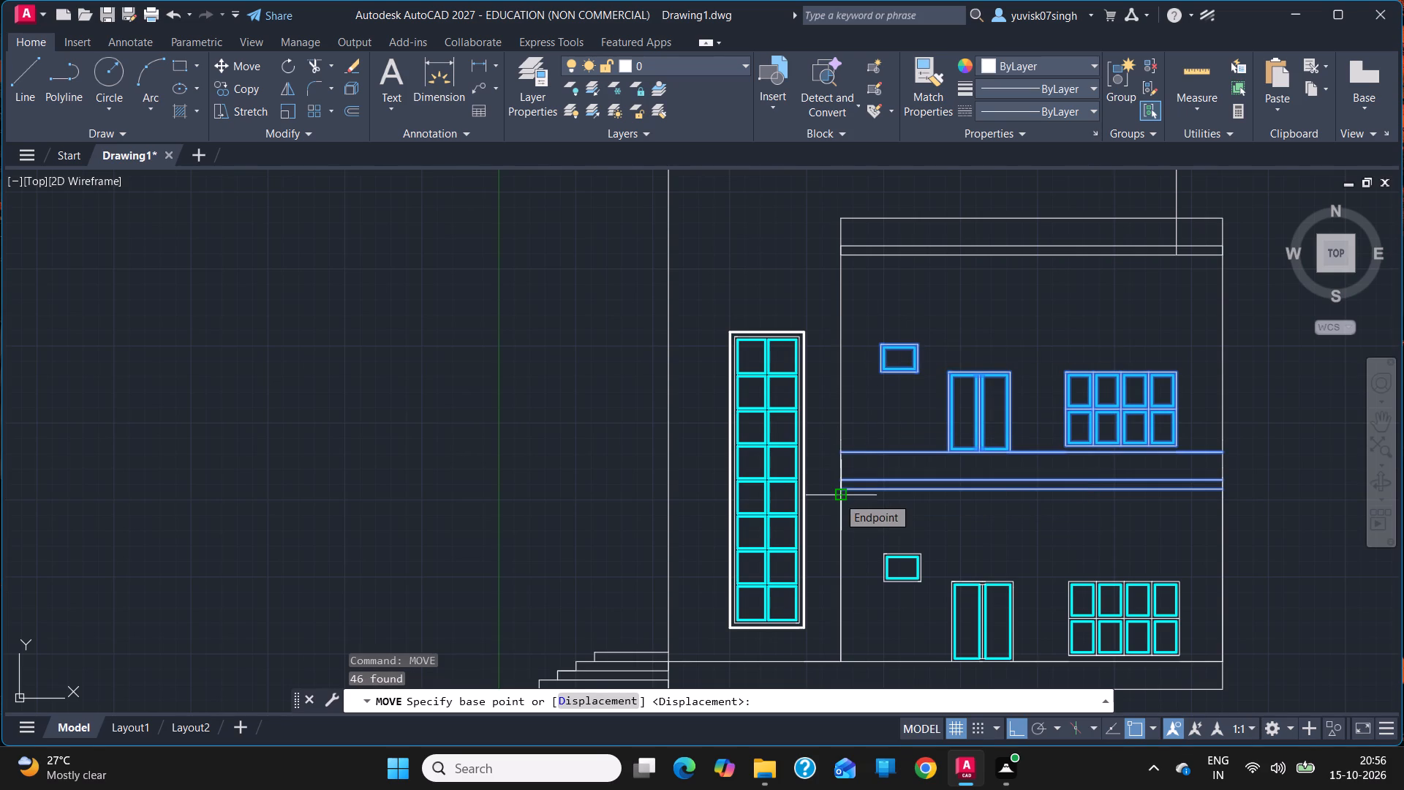
click(844, 485)
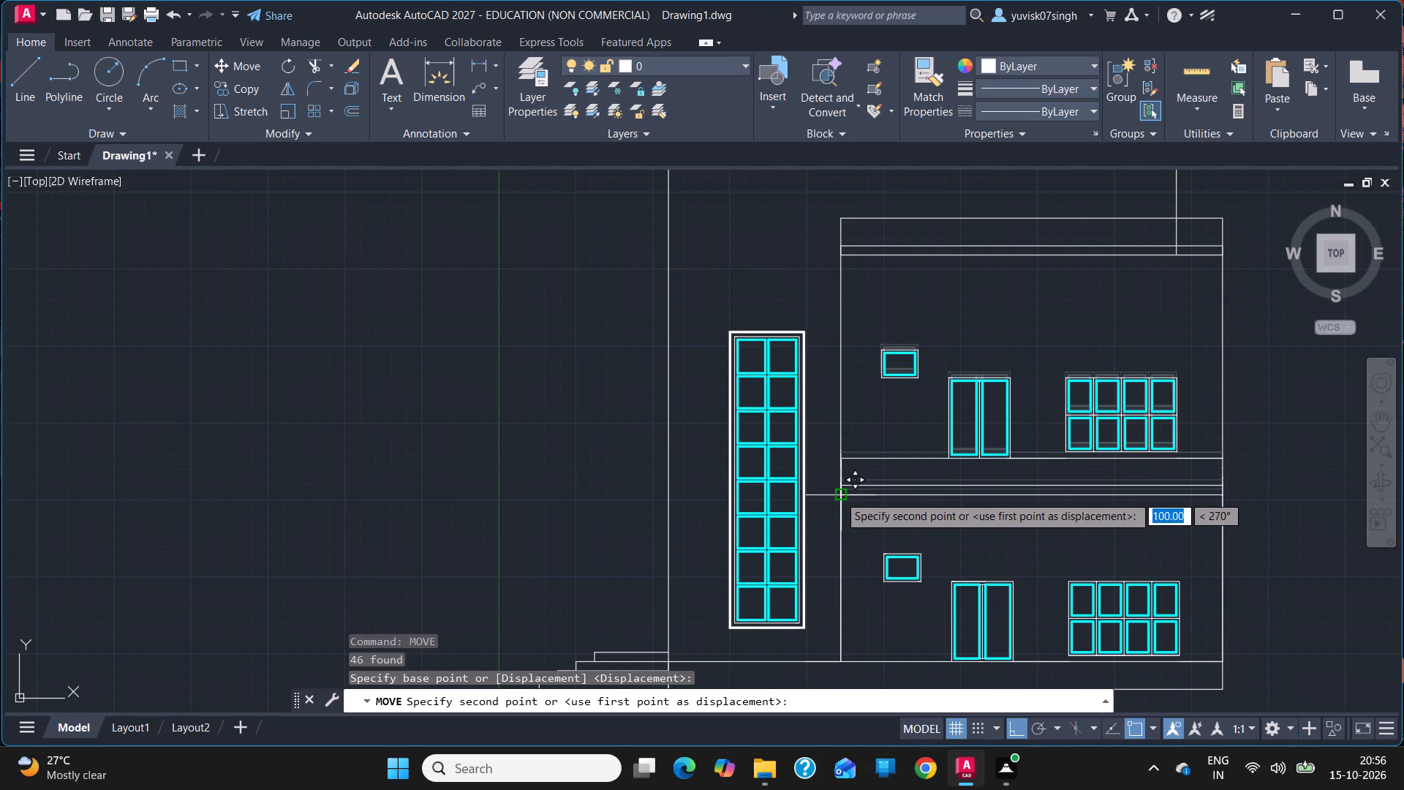
click(839, 495)
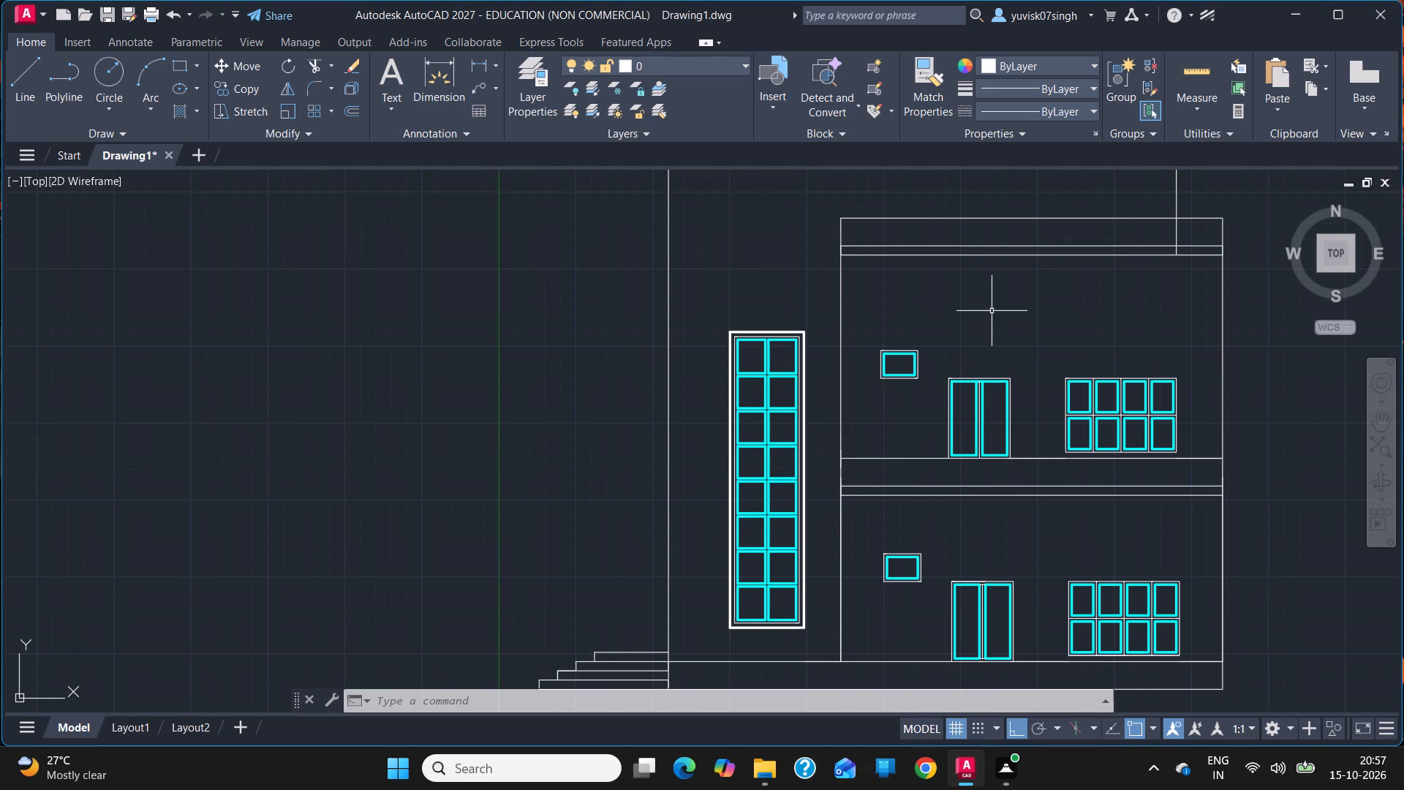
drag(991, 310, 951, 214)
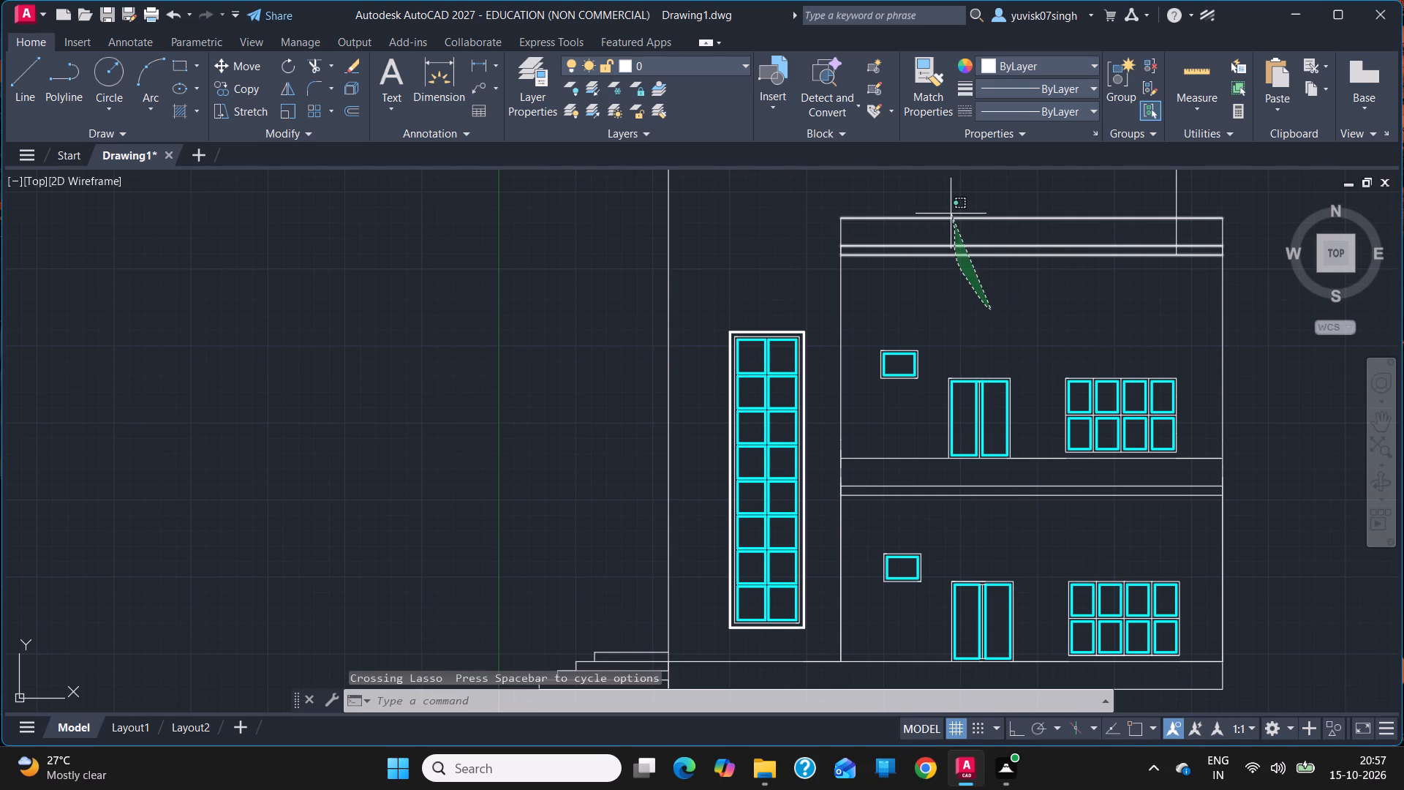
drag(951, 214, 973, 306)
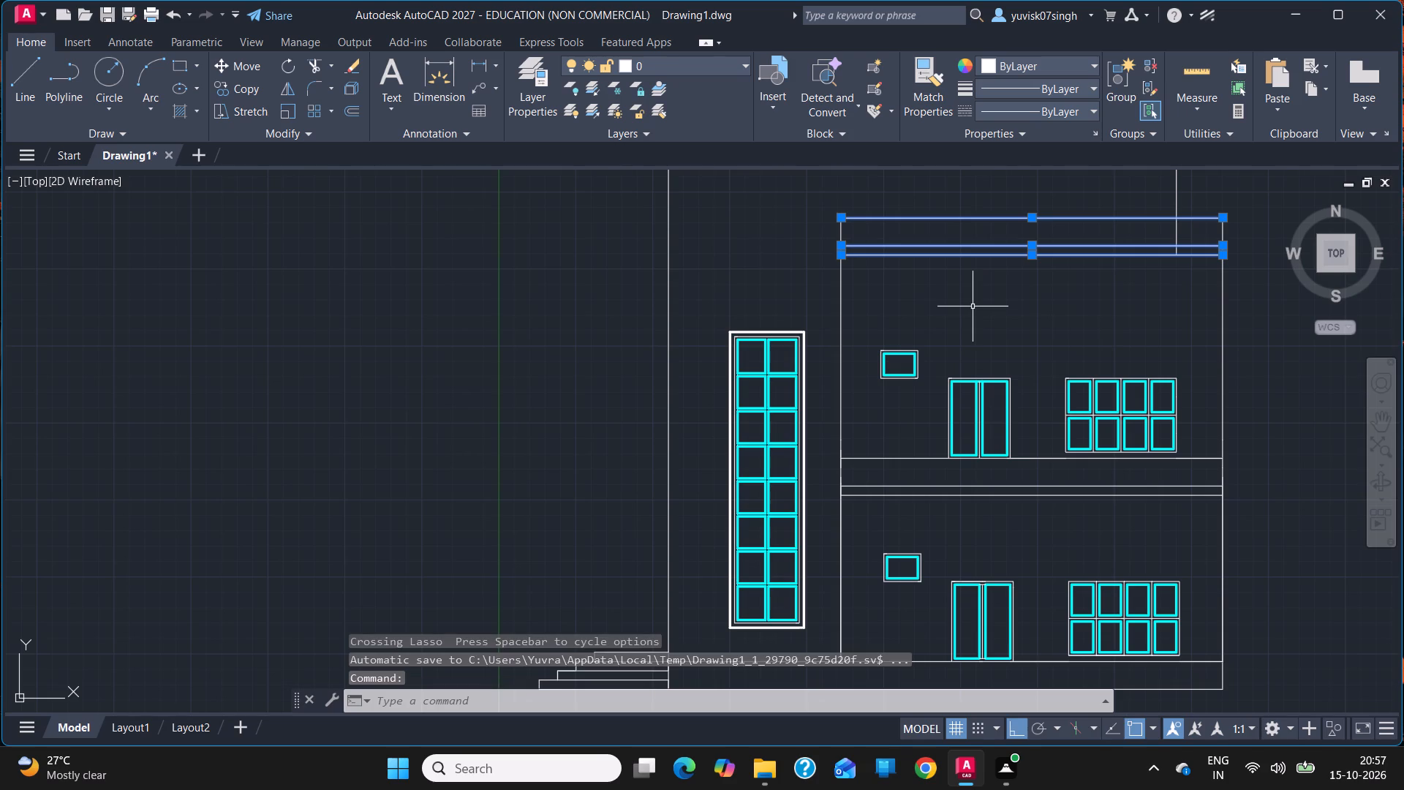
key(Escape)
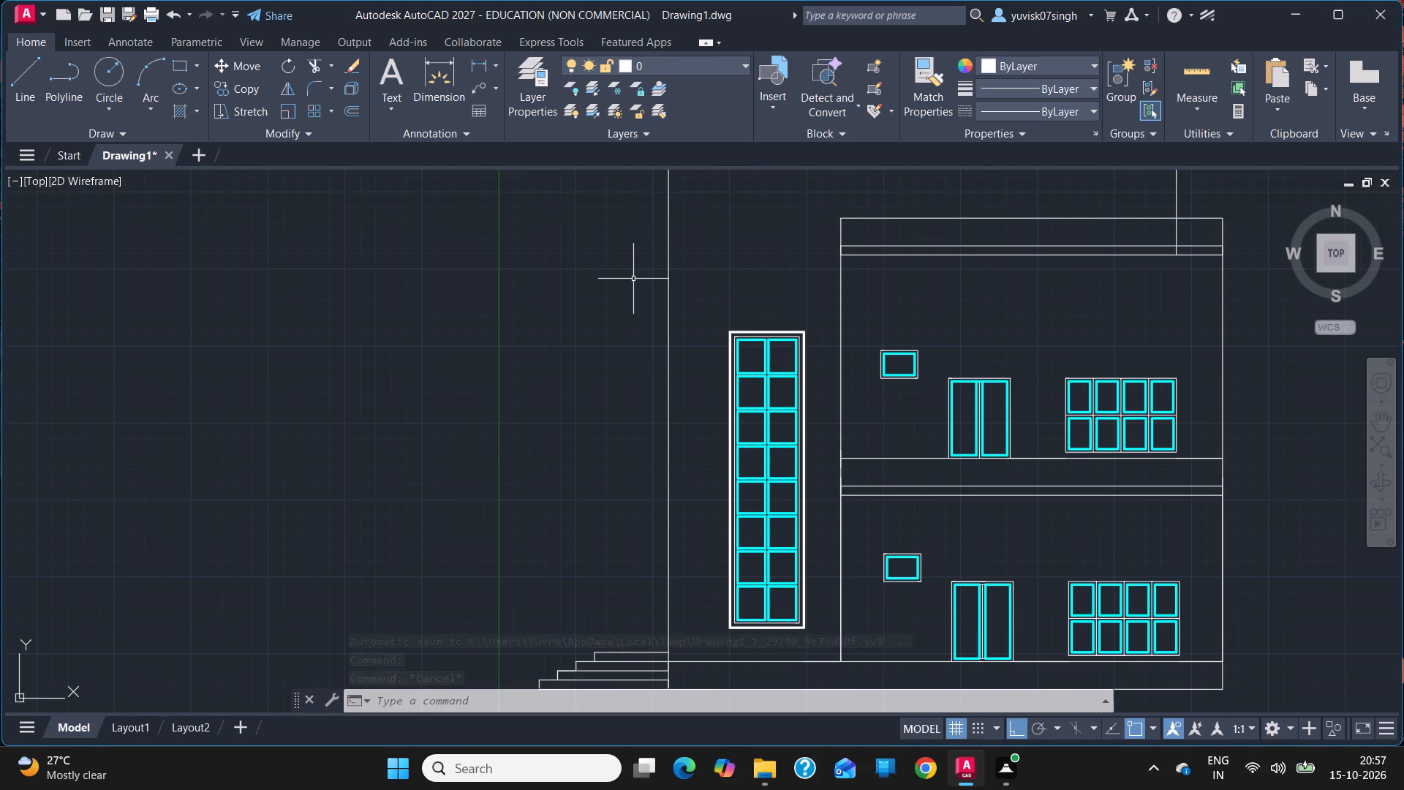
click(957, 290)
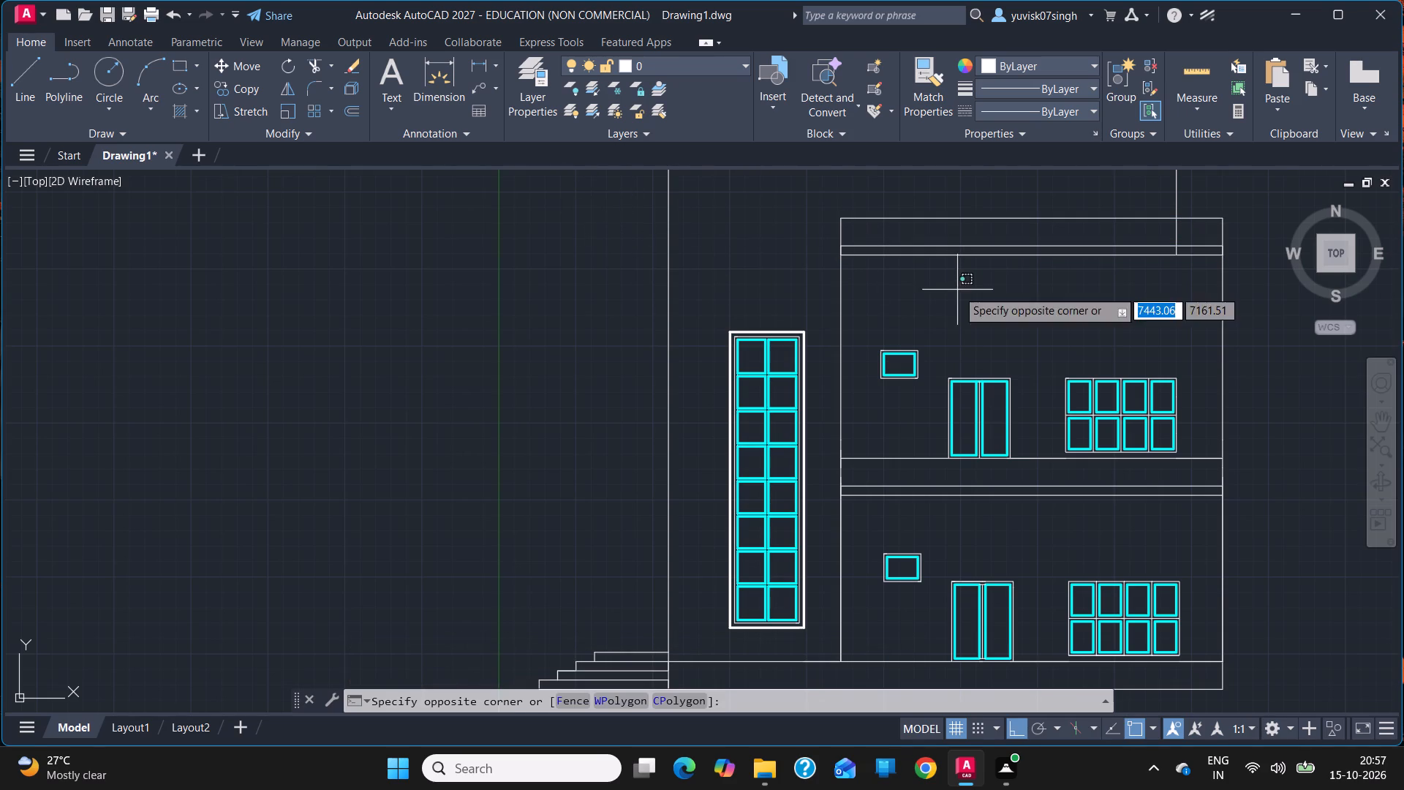
Draw a vertical line 200 long downward from the stair-tower end of the upper roof slab's underside.
click(39, 79)
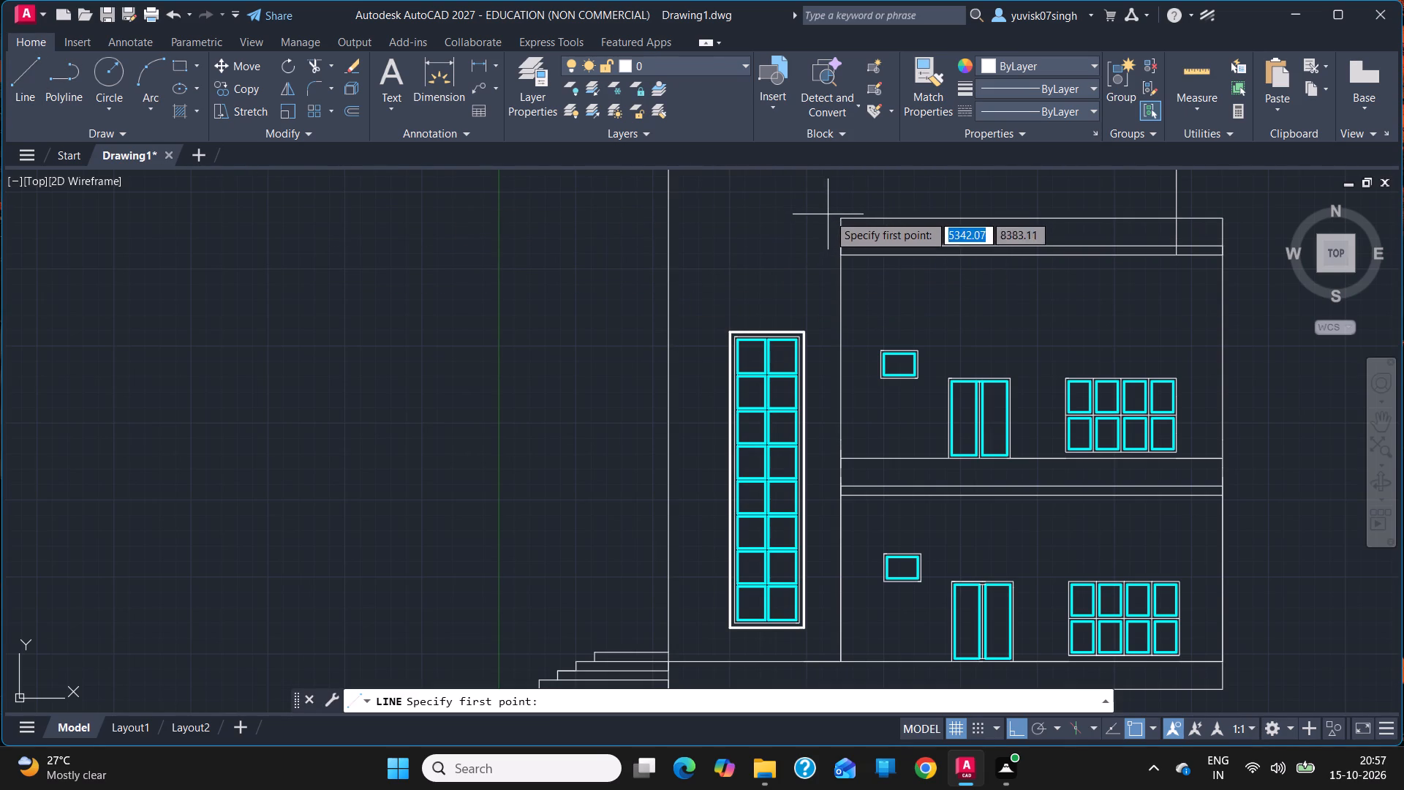
click(841, 260)
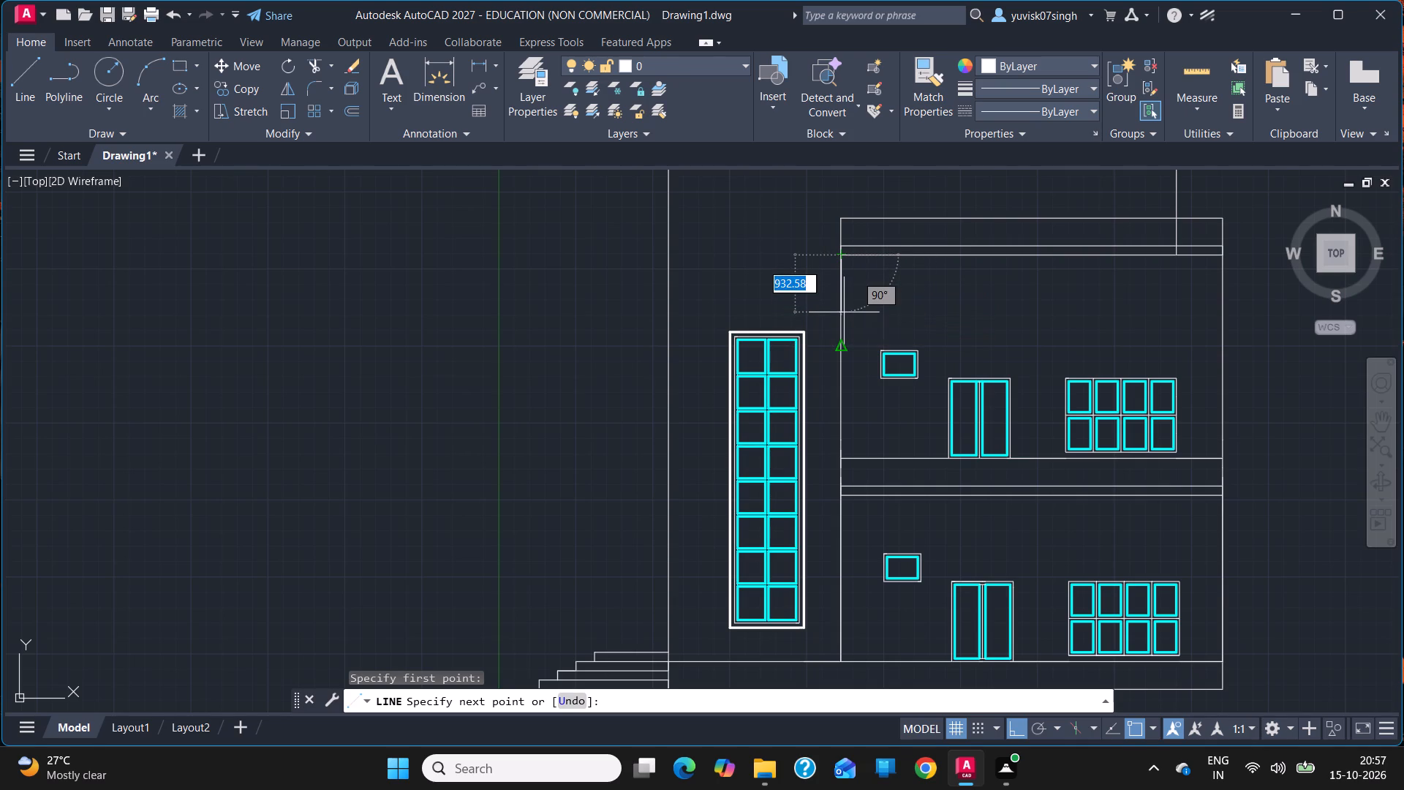
text(200)
key(Return)
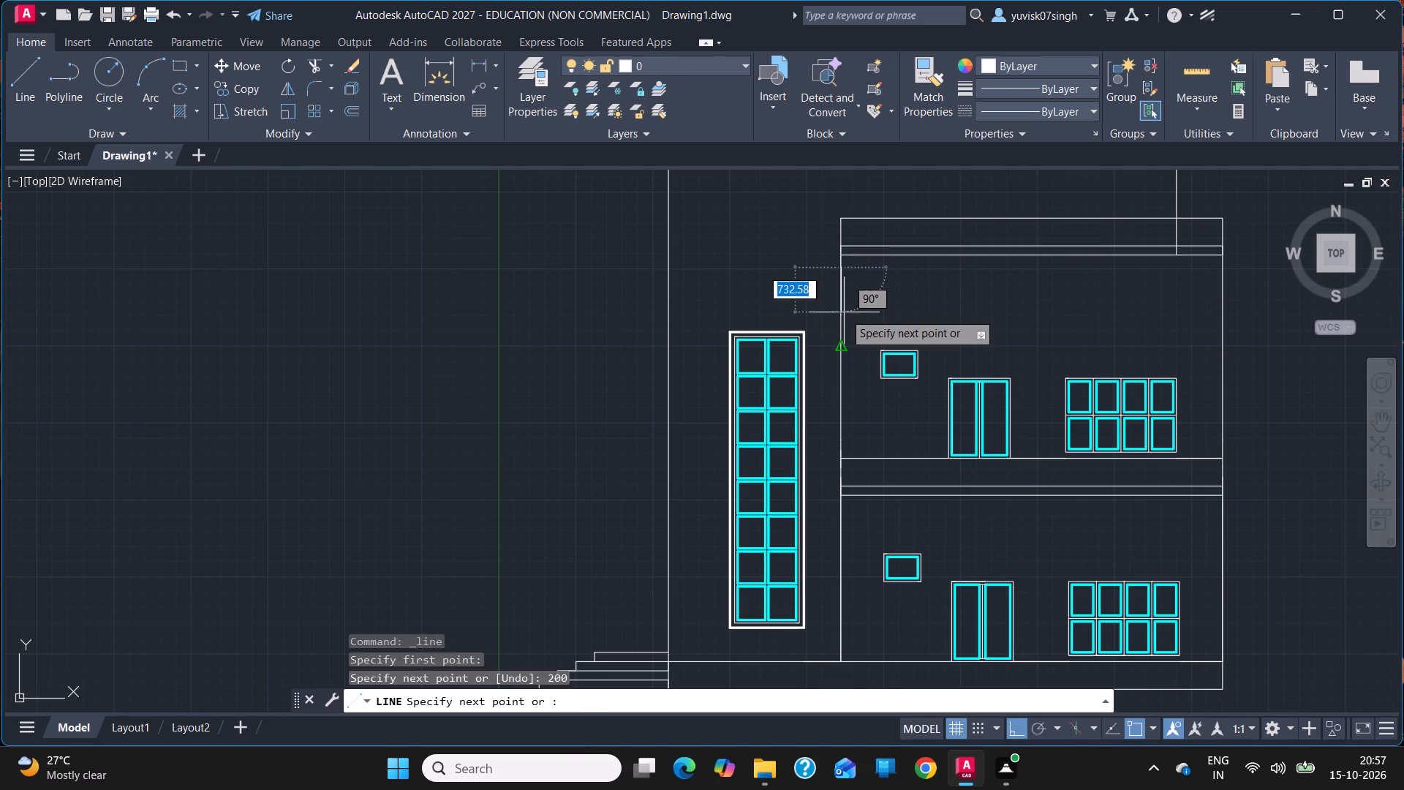
key(Escape)
Move the upper roof slab and top roof lines down 200, from the slab's underside corner to the lower end of the 200-long line.
ctrl+scroll(1023, 291, down, 2)
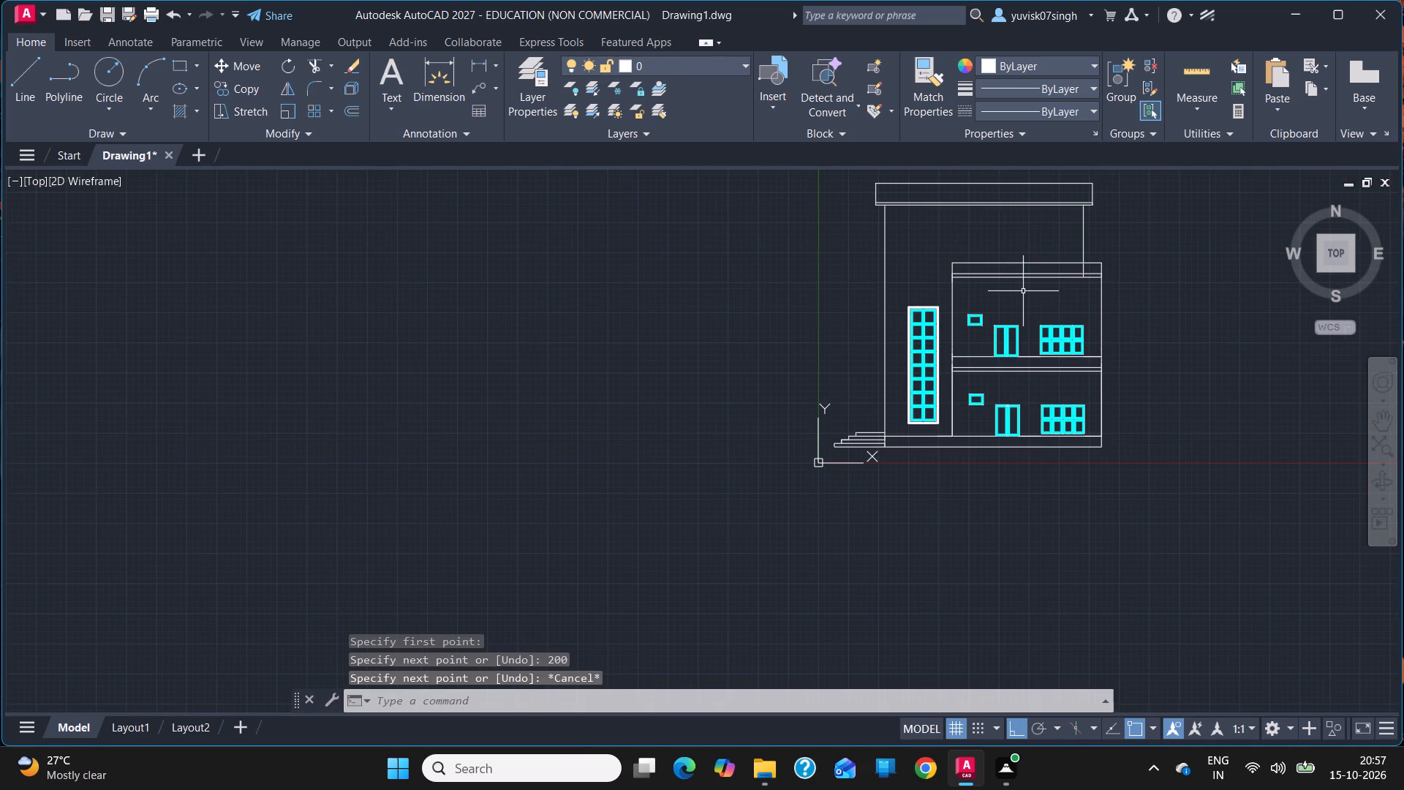
drag(1034, 296, 992, 211)
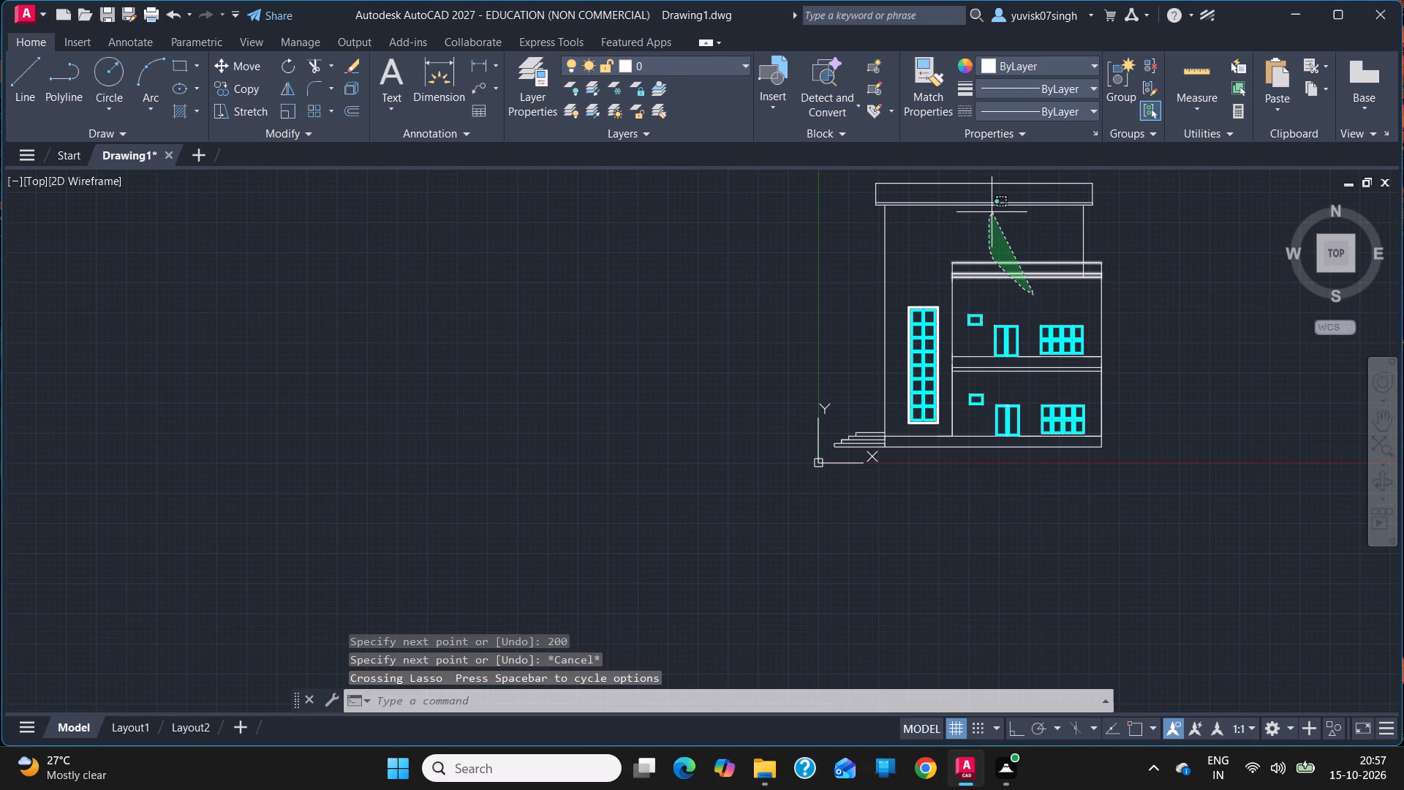
drag(992, 211, 997, 159)
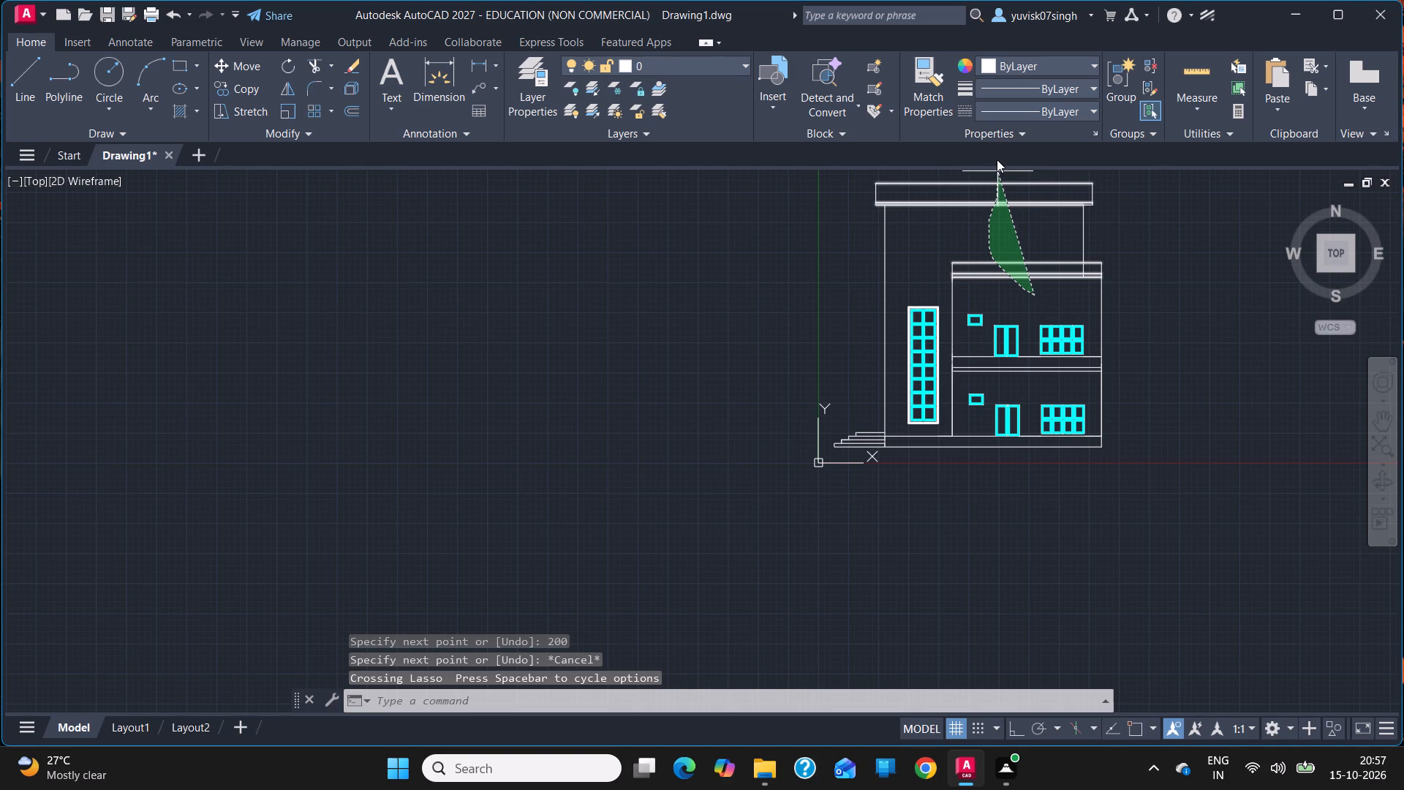
drag(997, 159, 1121, 194)
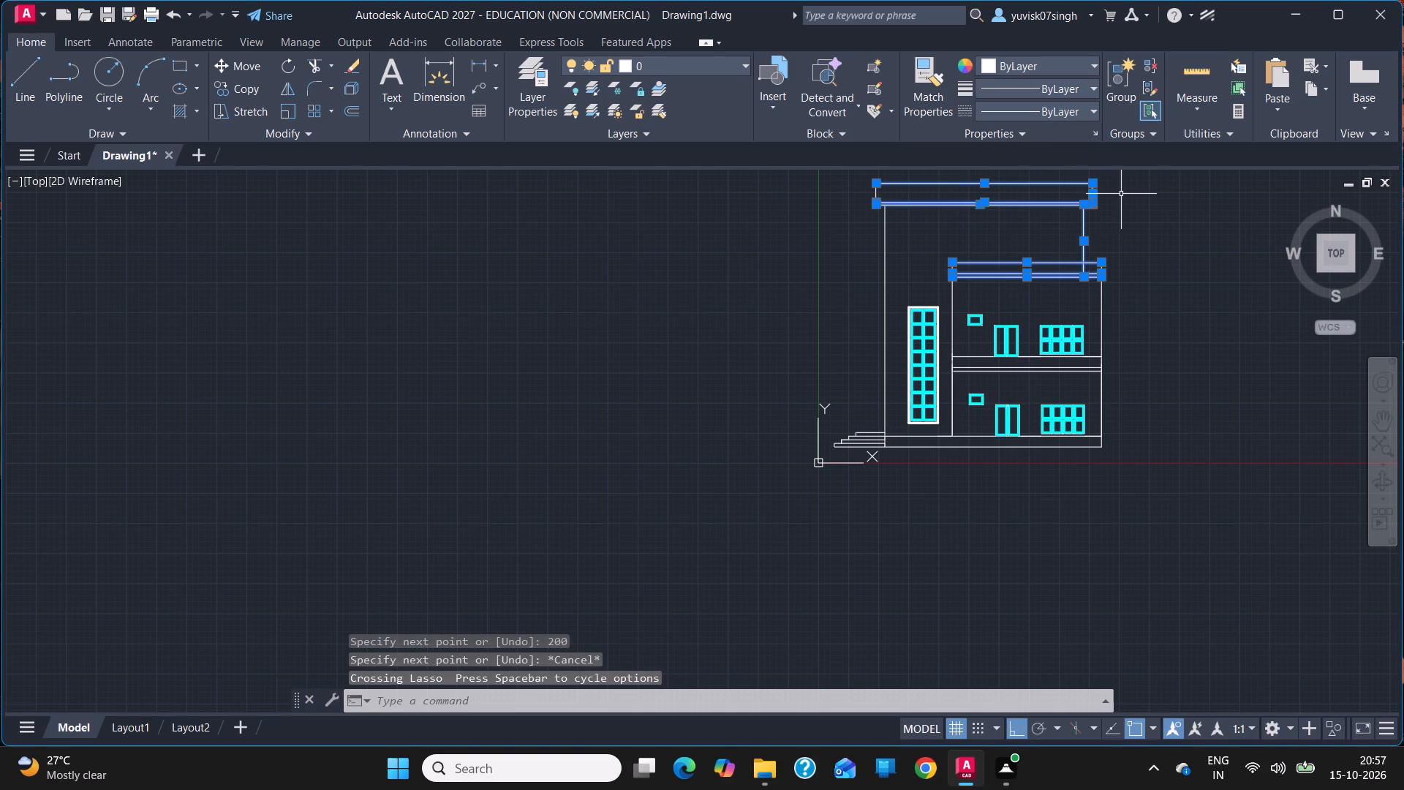
text(move)
key(Return)
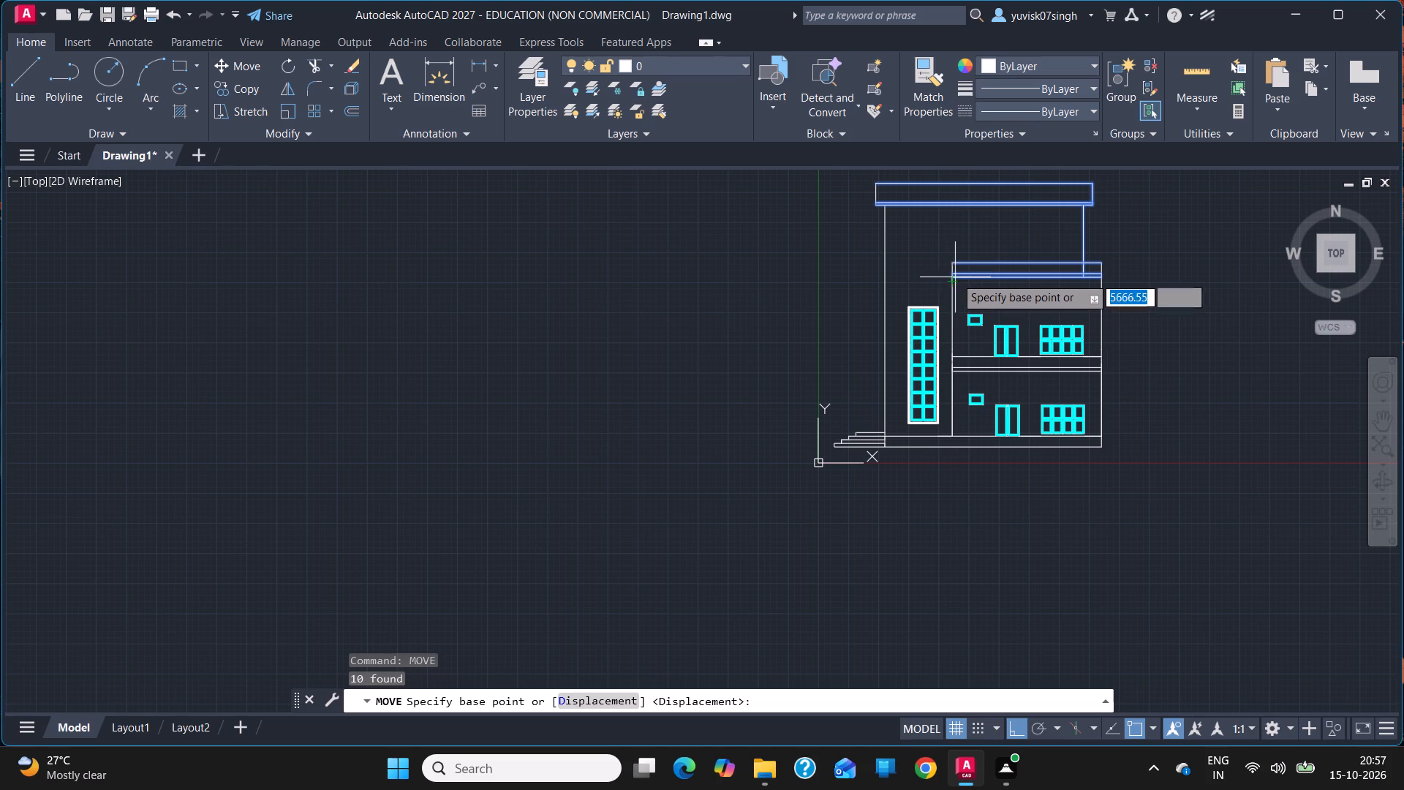
click(955, 274)
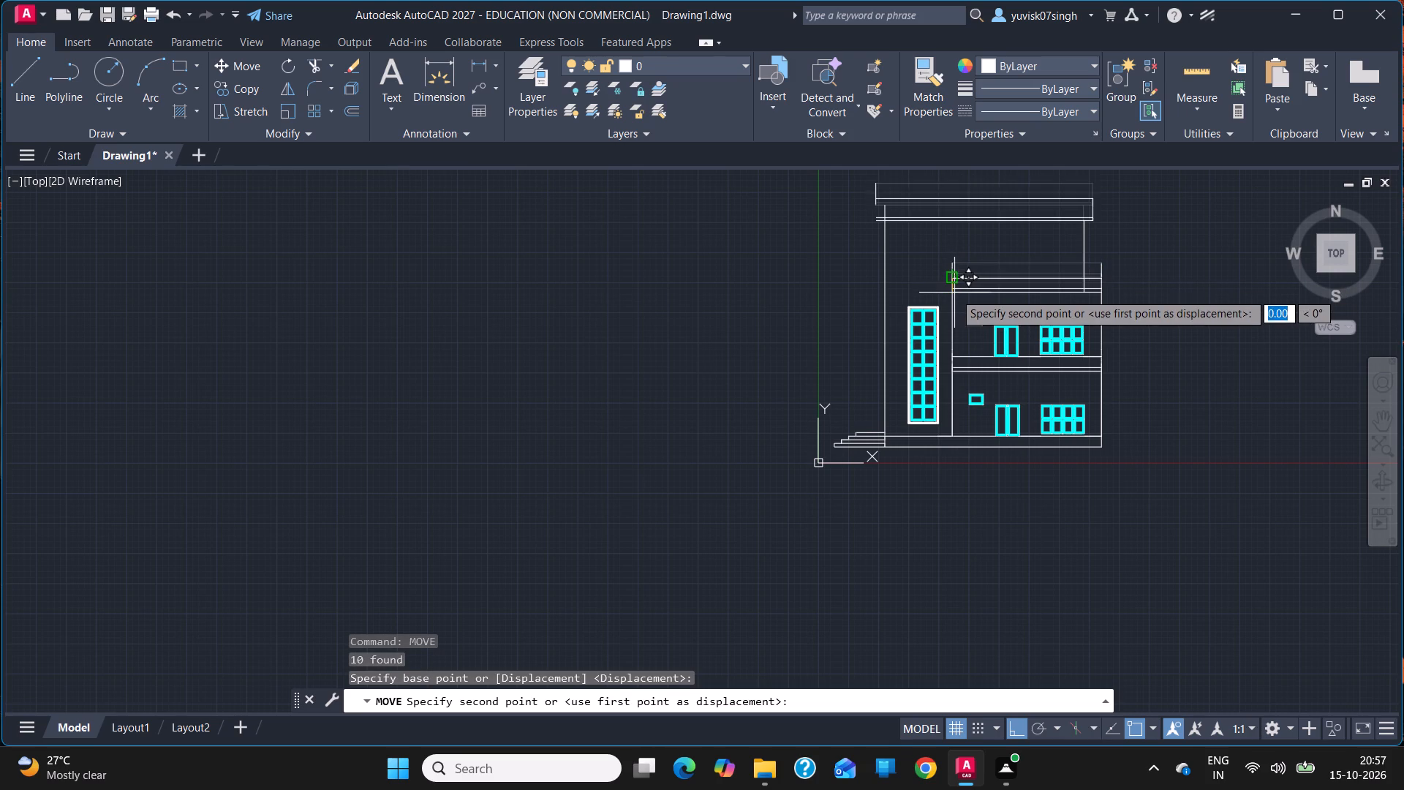
click(952, 284)
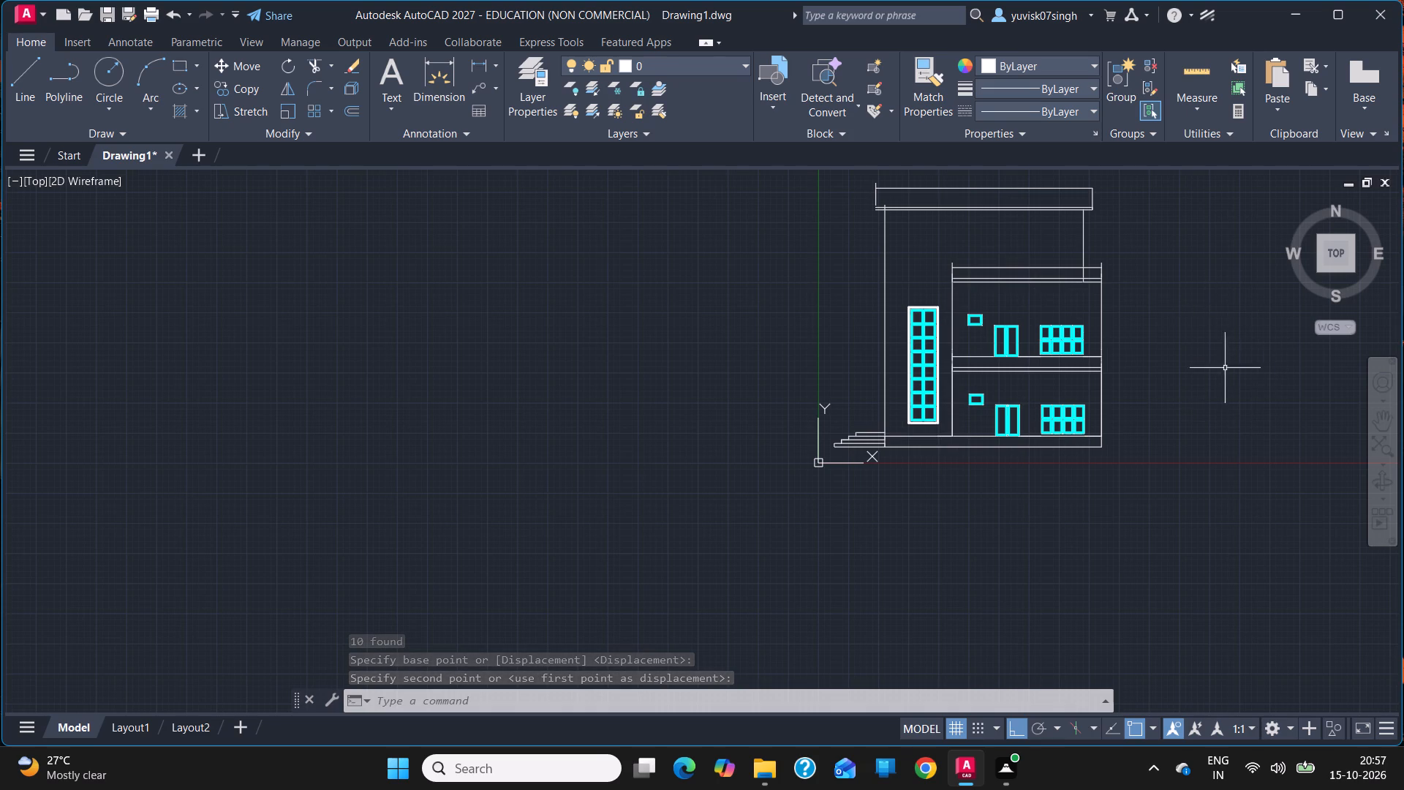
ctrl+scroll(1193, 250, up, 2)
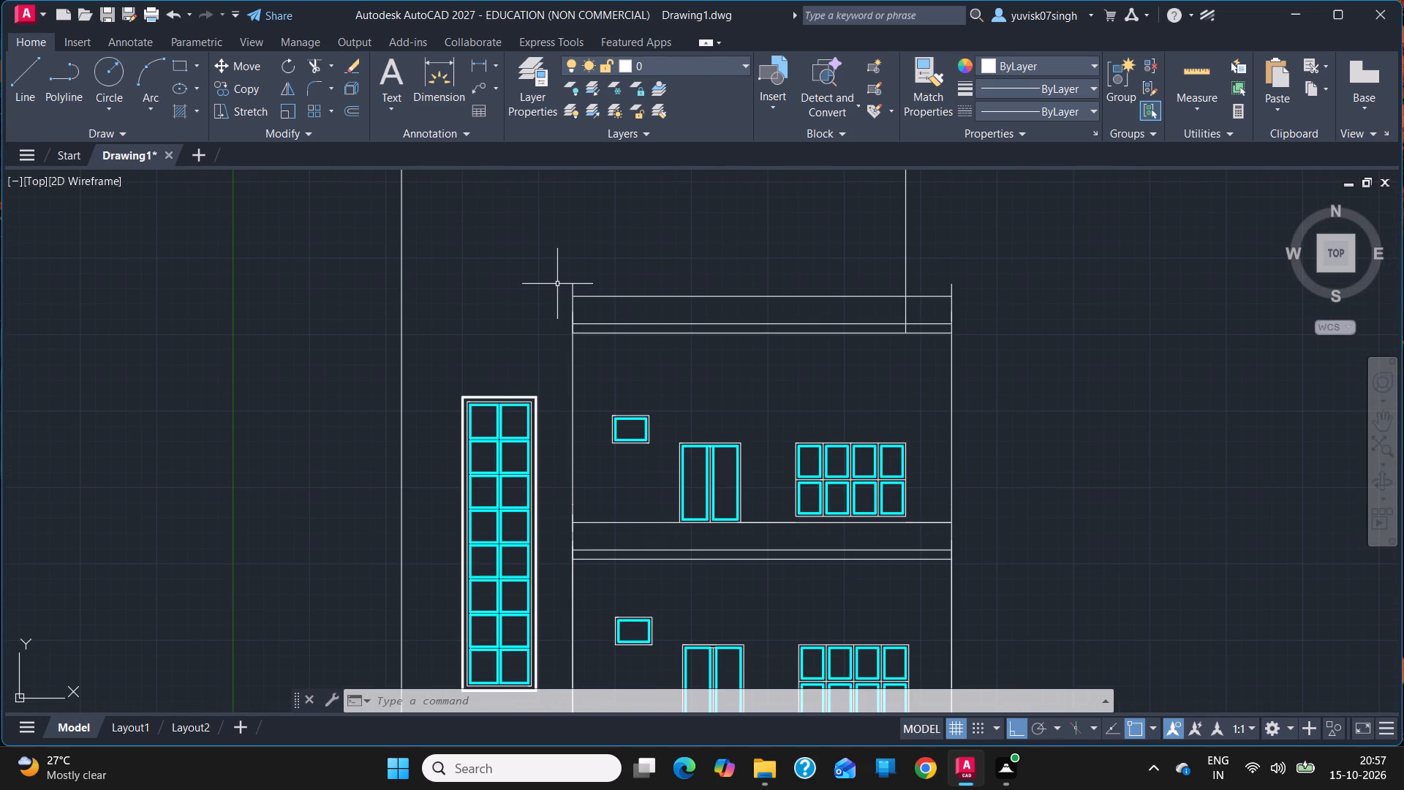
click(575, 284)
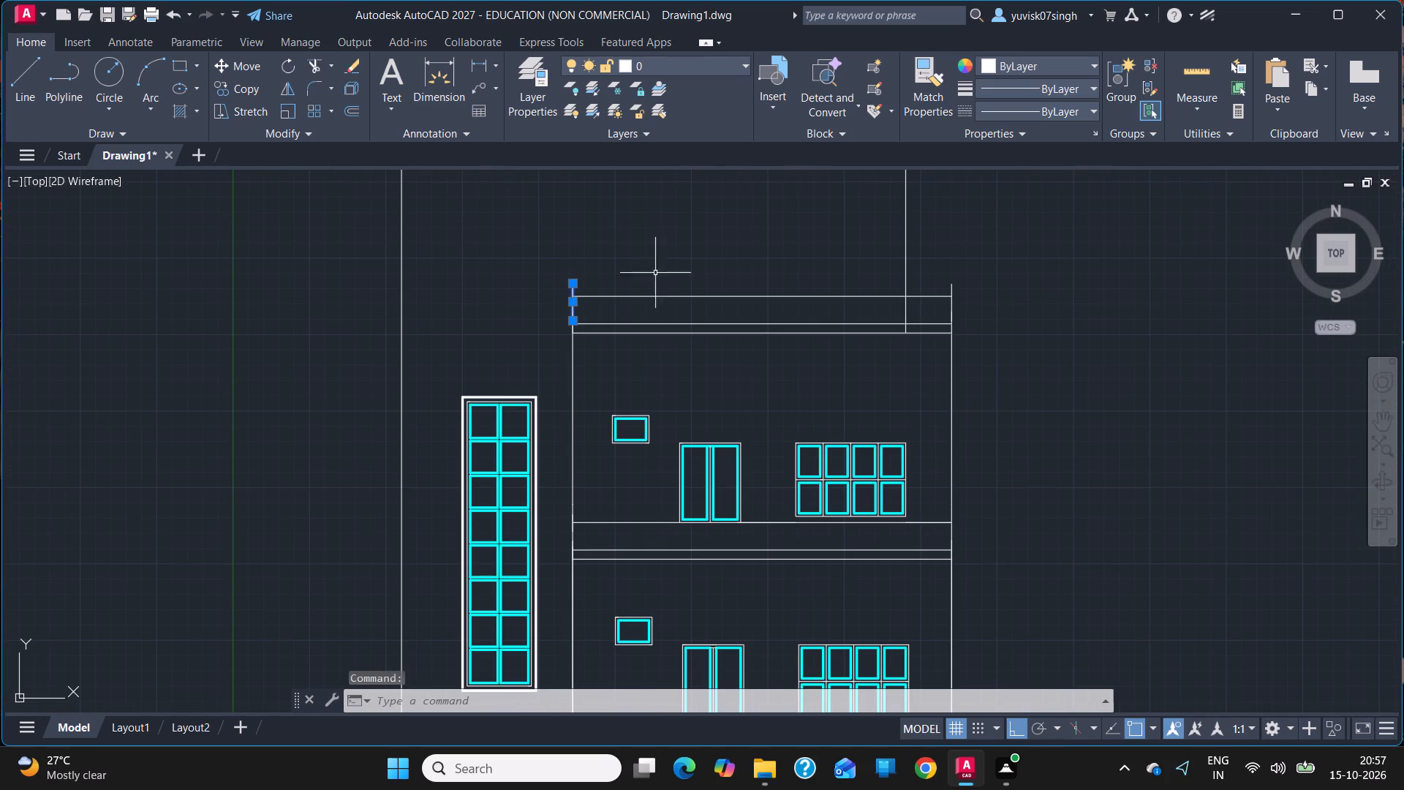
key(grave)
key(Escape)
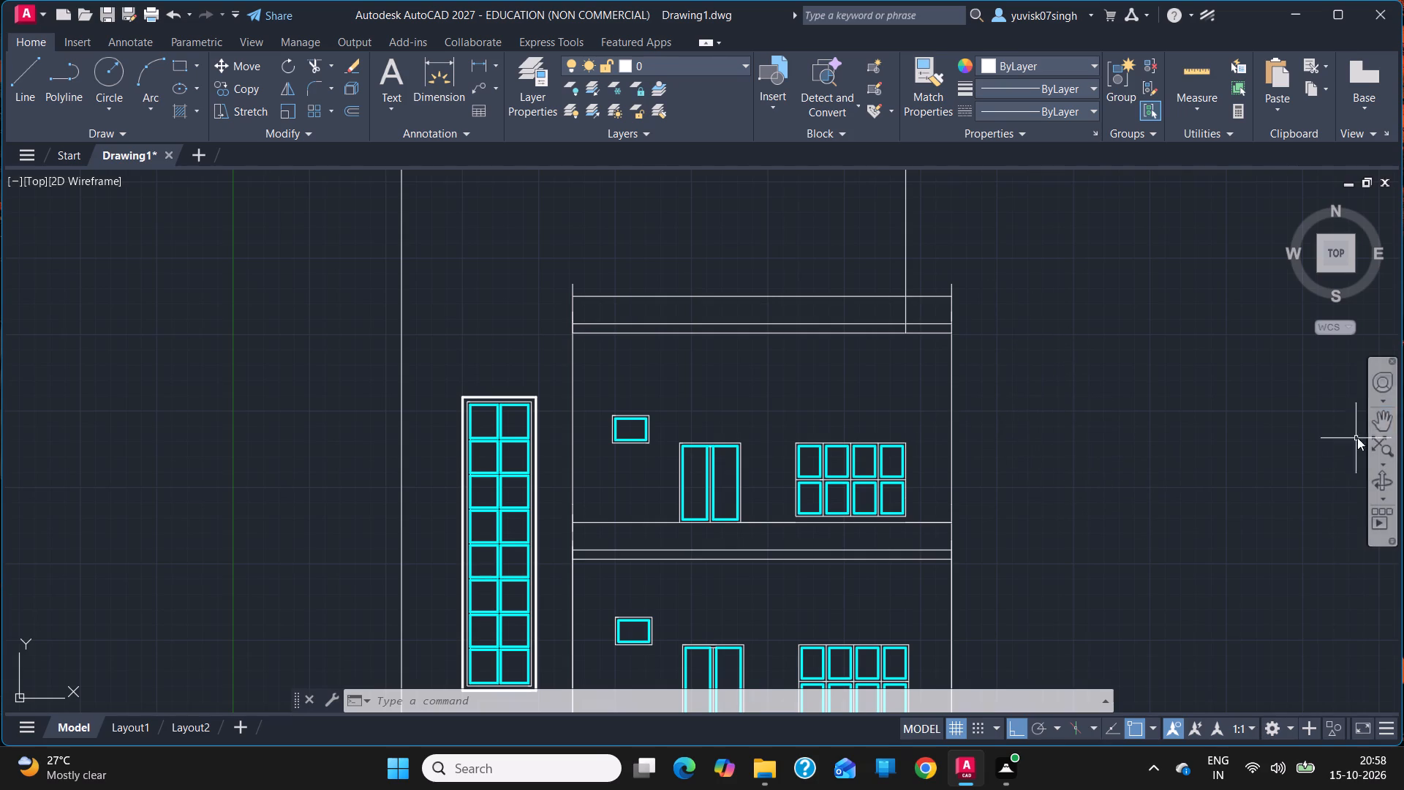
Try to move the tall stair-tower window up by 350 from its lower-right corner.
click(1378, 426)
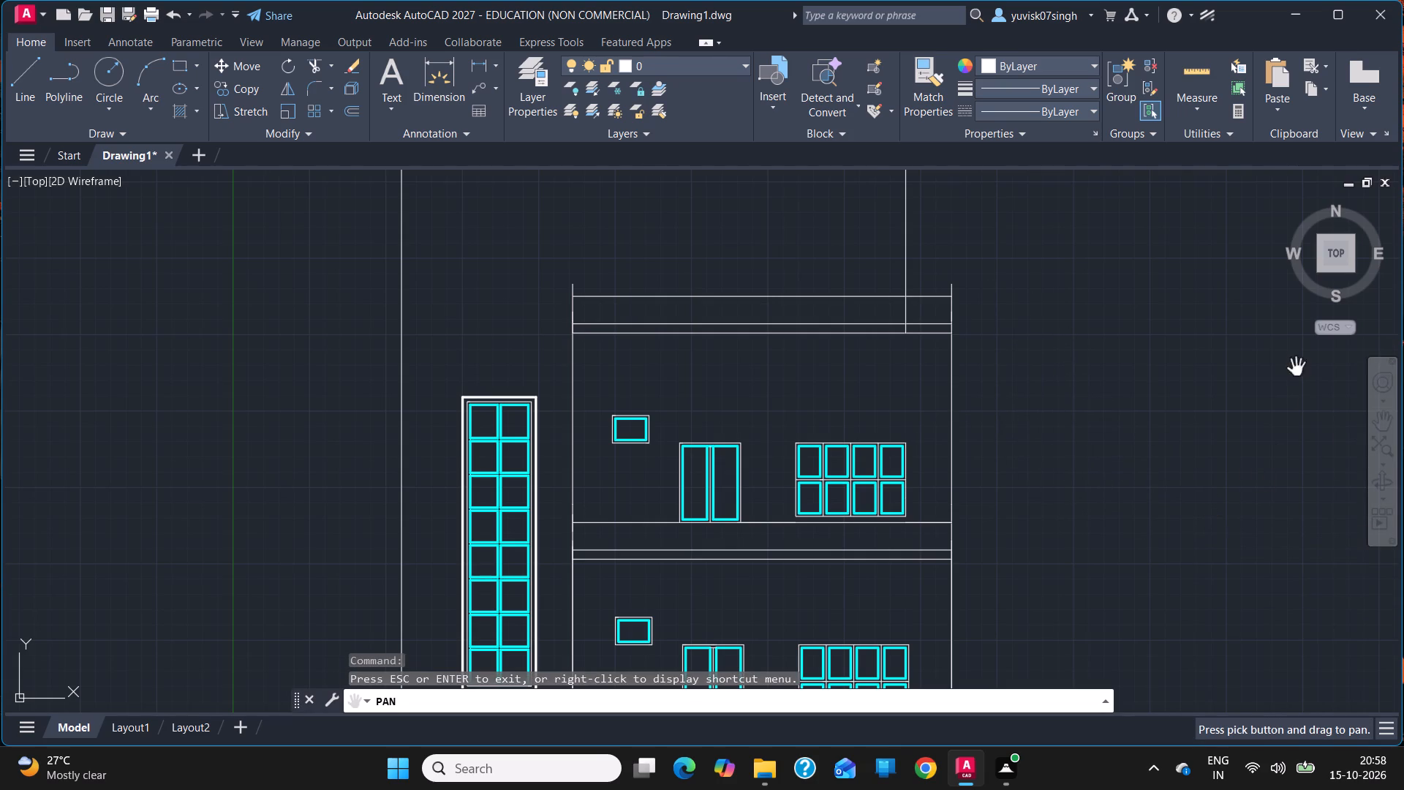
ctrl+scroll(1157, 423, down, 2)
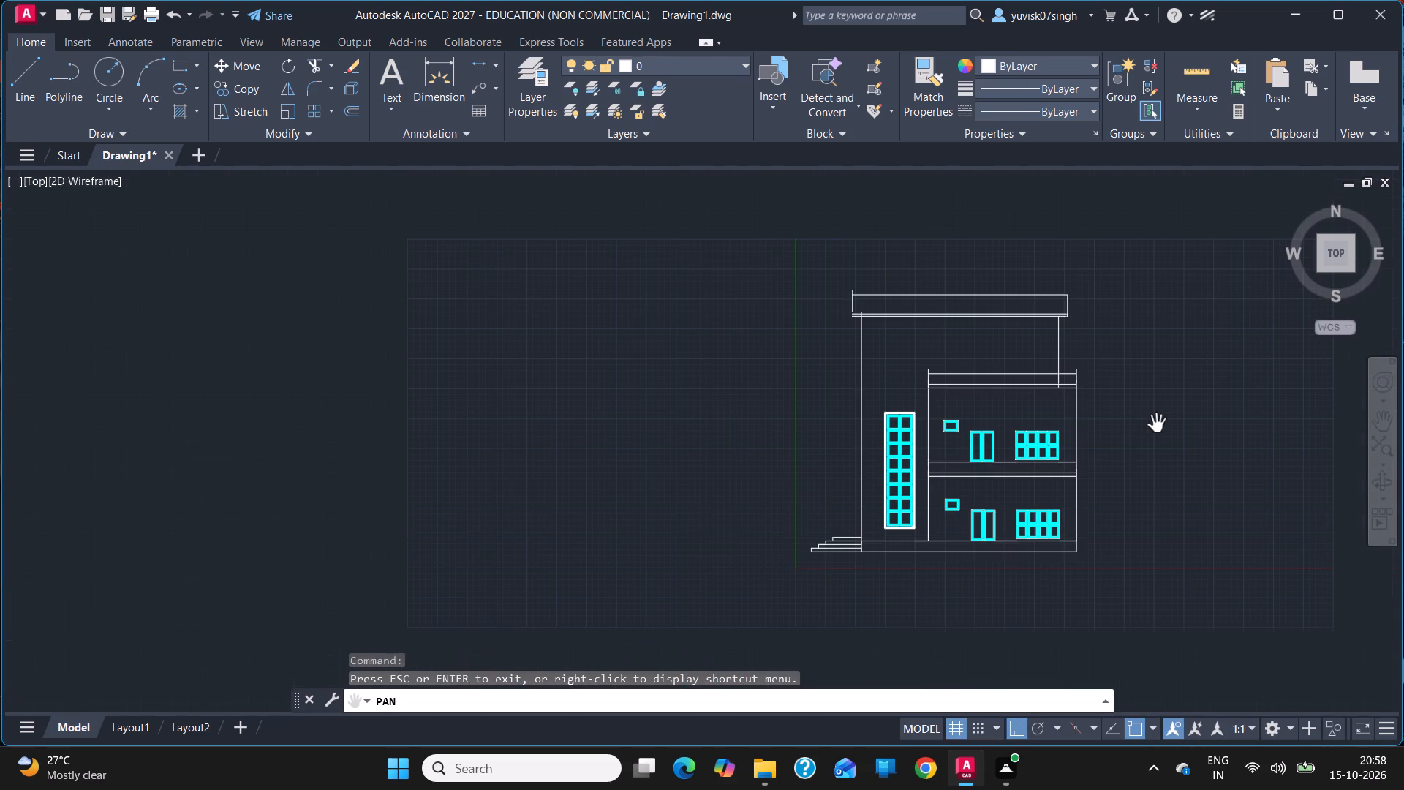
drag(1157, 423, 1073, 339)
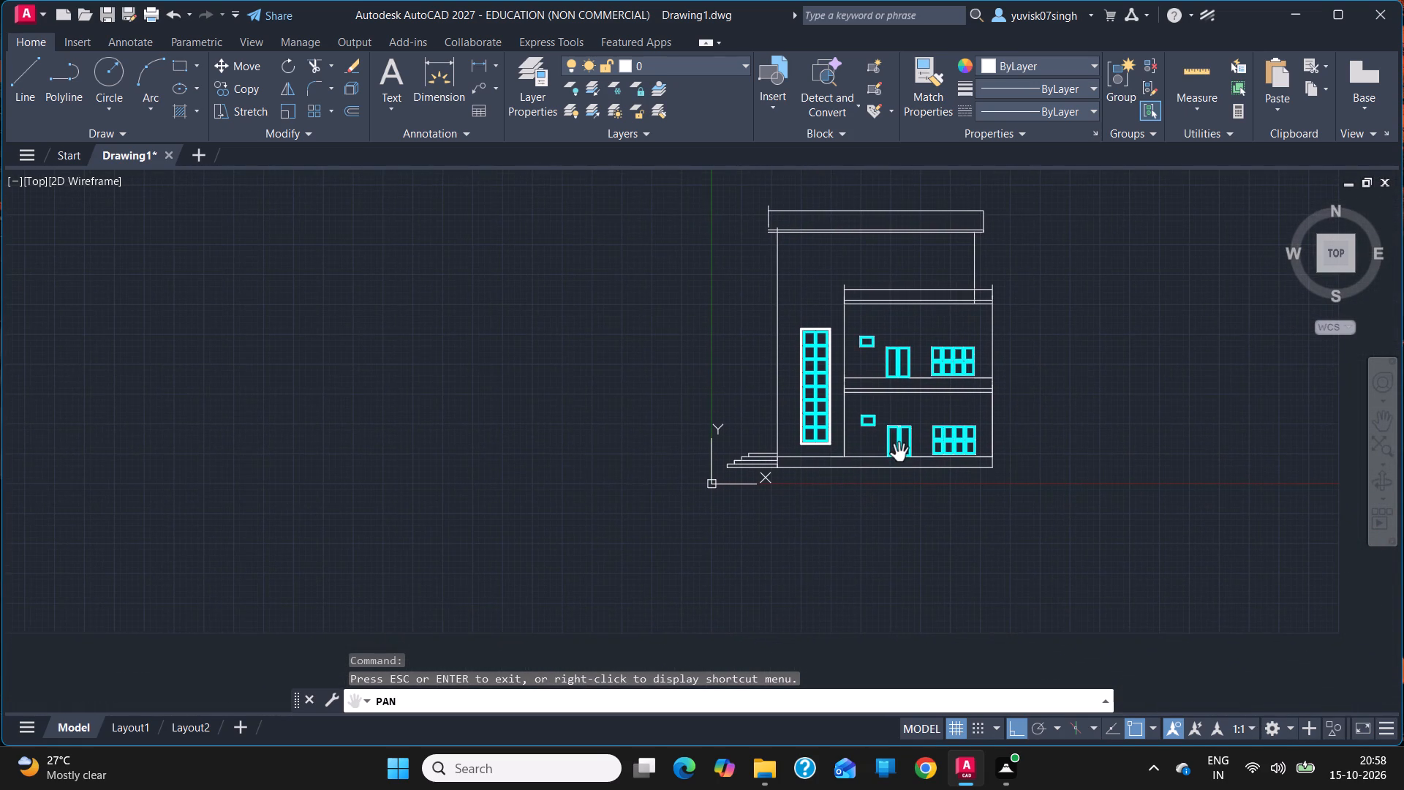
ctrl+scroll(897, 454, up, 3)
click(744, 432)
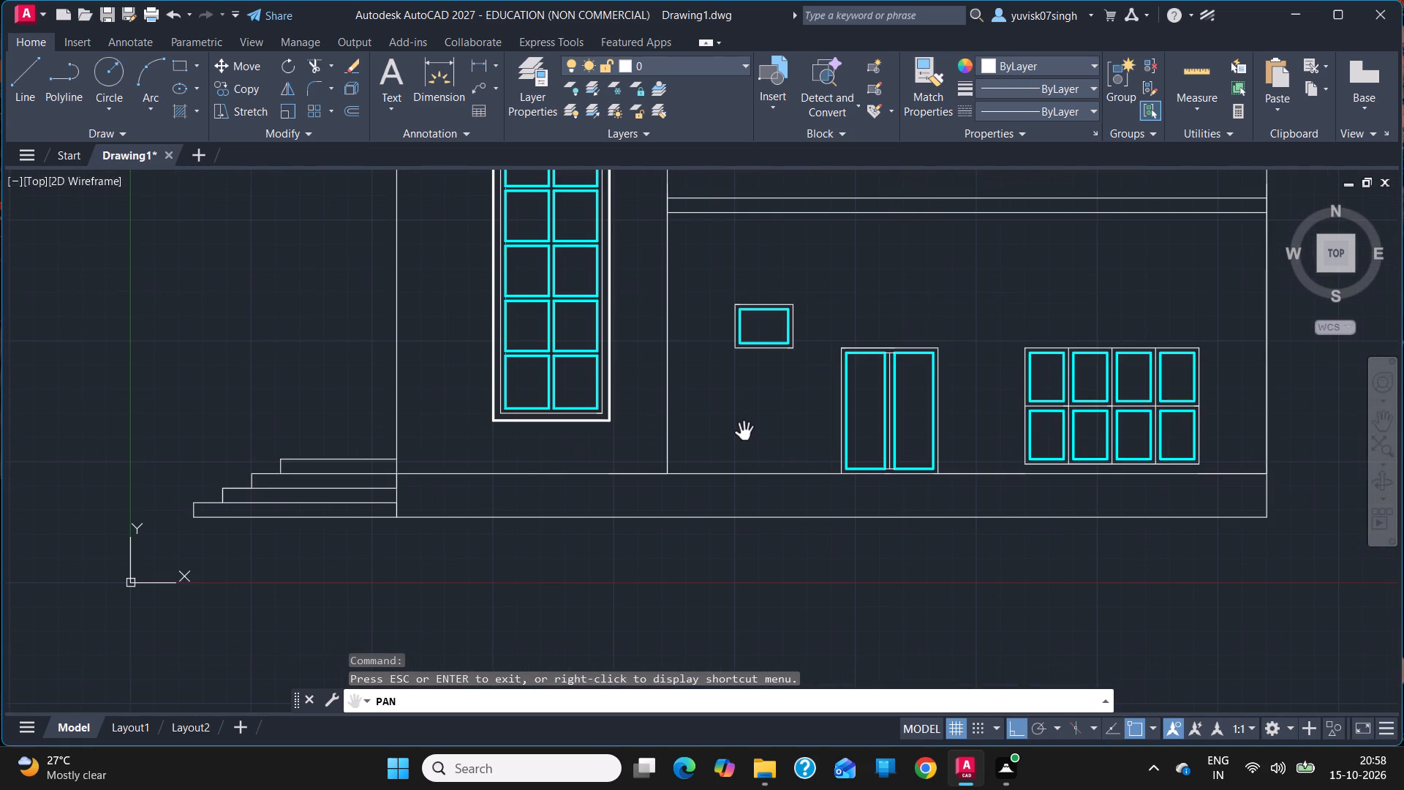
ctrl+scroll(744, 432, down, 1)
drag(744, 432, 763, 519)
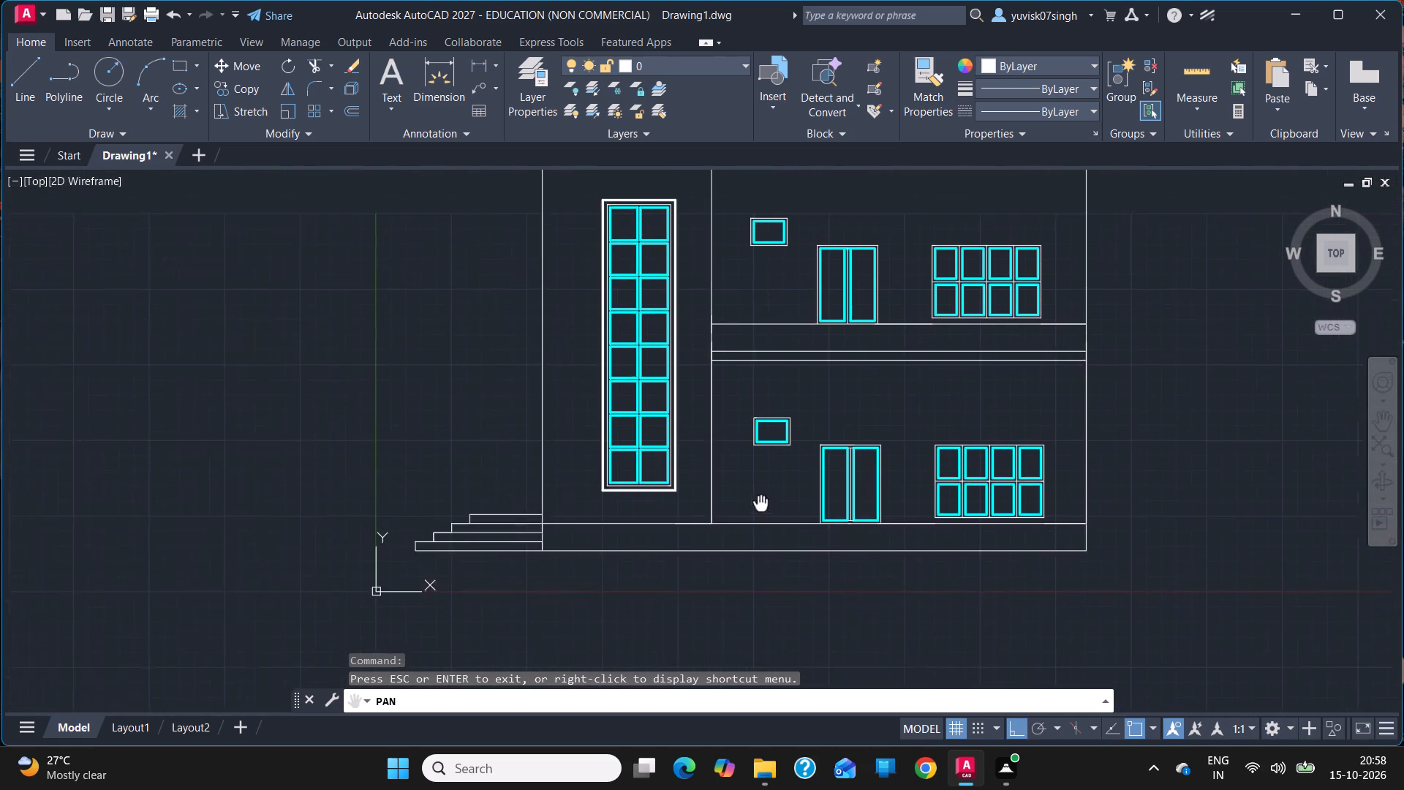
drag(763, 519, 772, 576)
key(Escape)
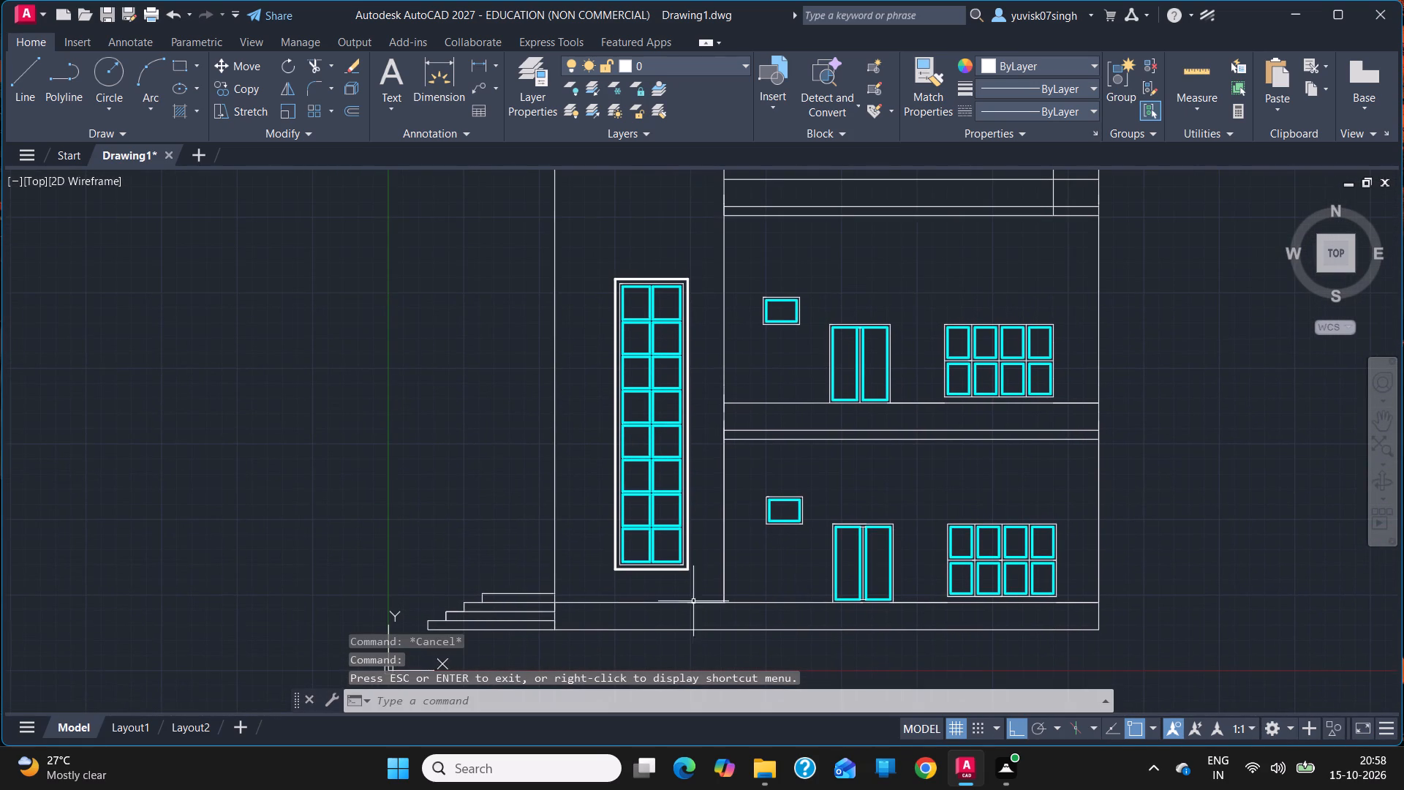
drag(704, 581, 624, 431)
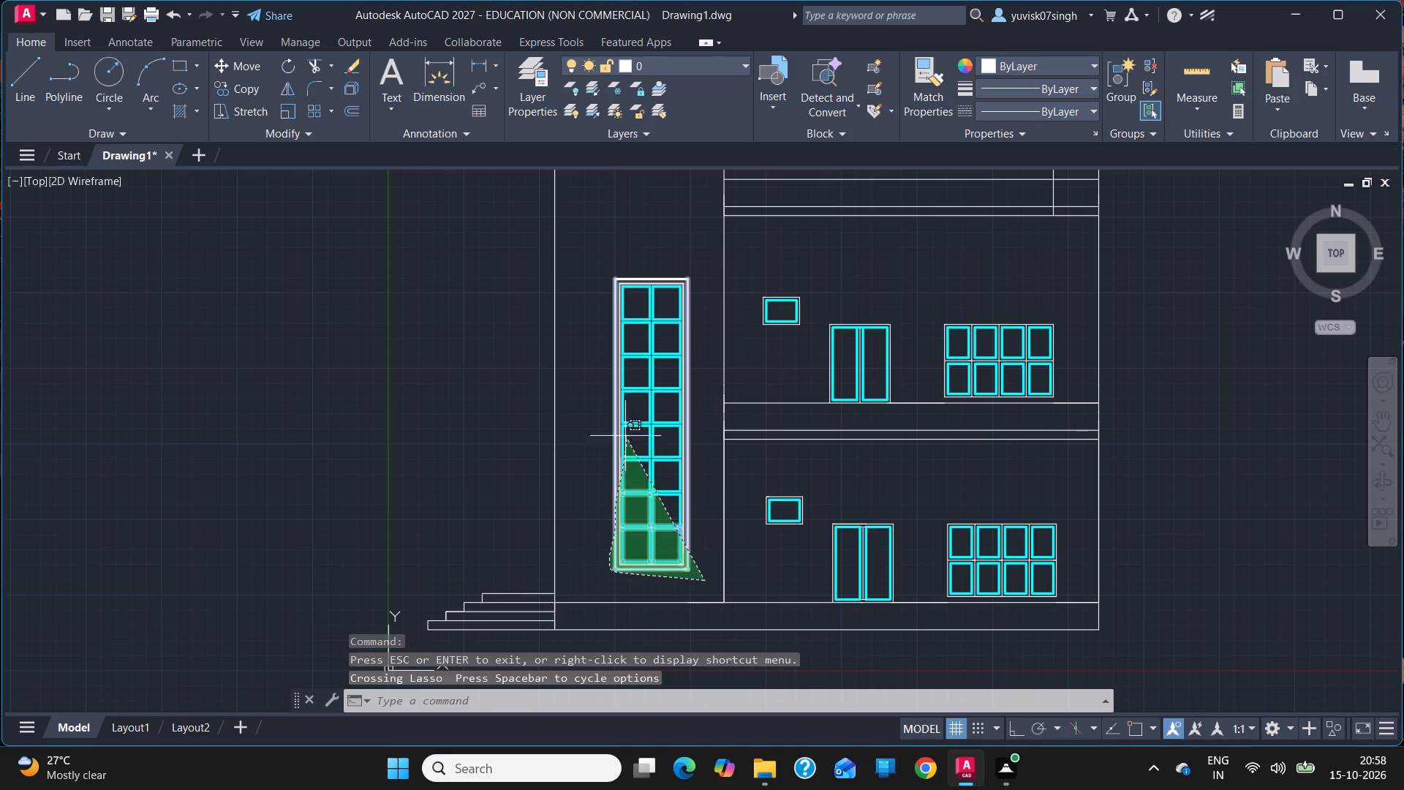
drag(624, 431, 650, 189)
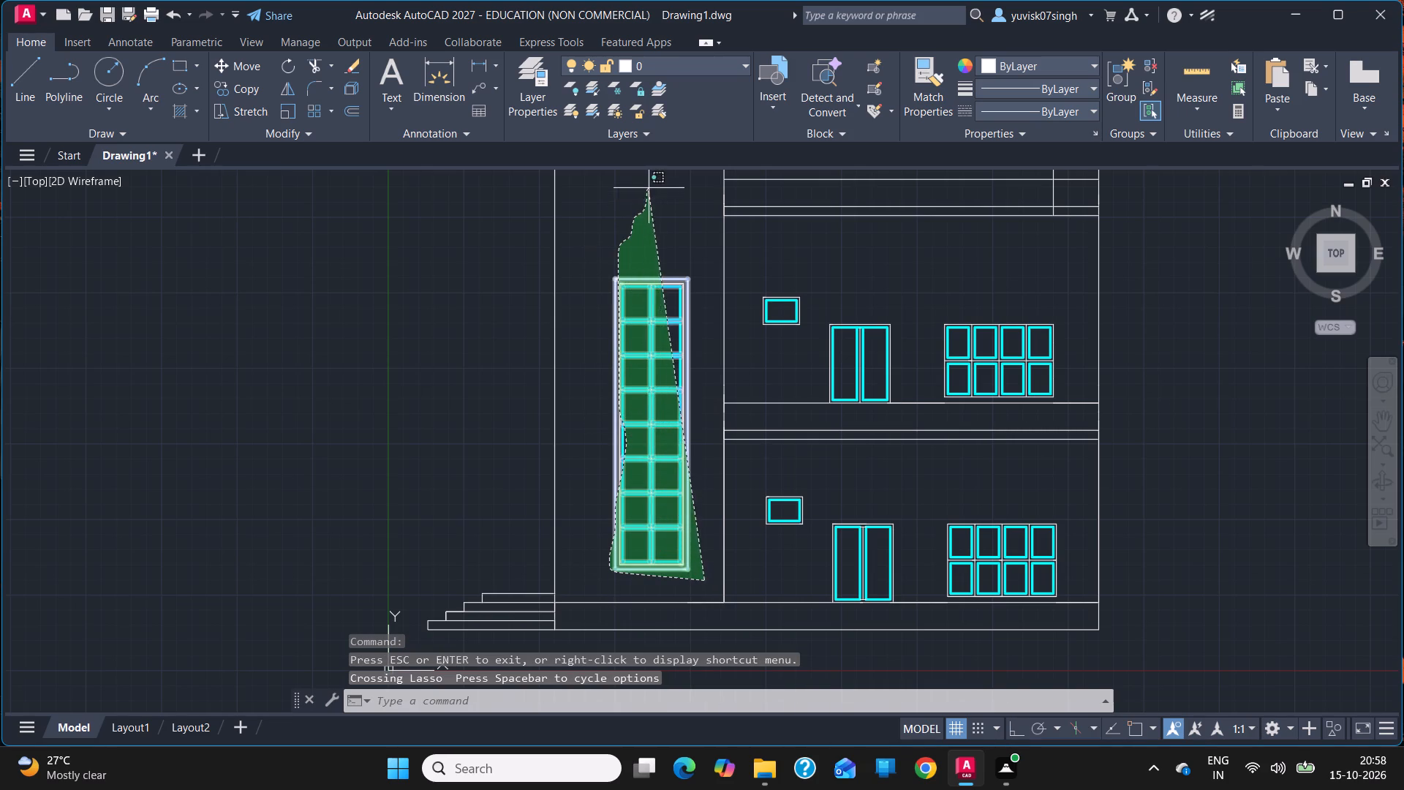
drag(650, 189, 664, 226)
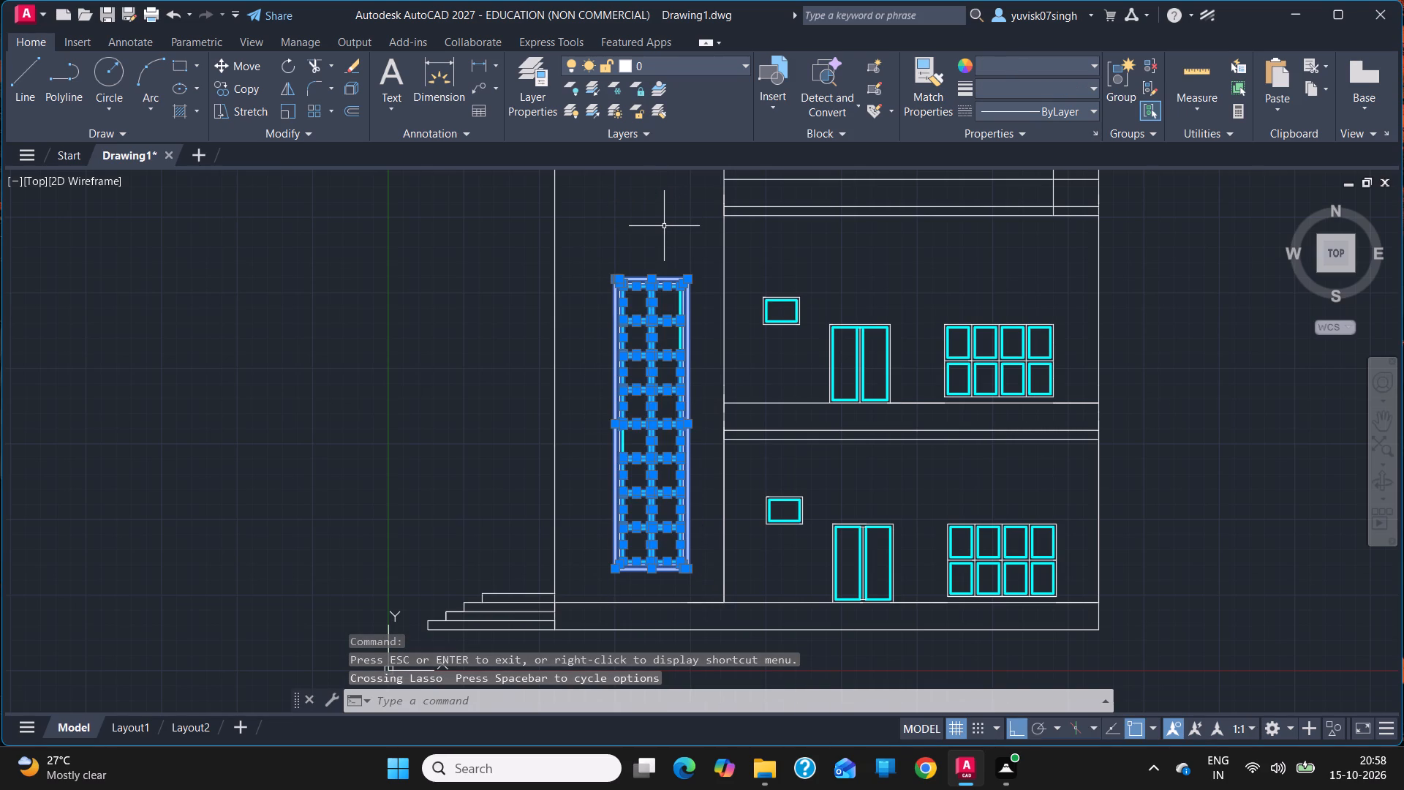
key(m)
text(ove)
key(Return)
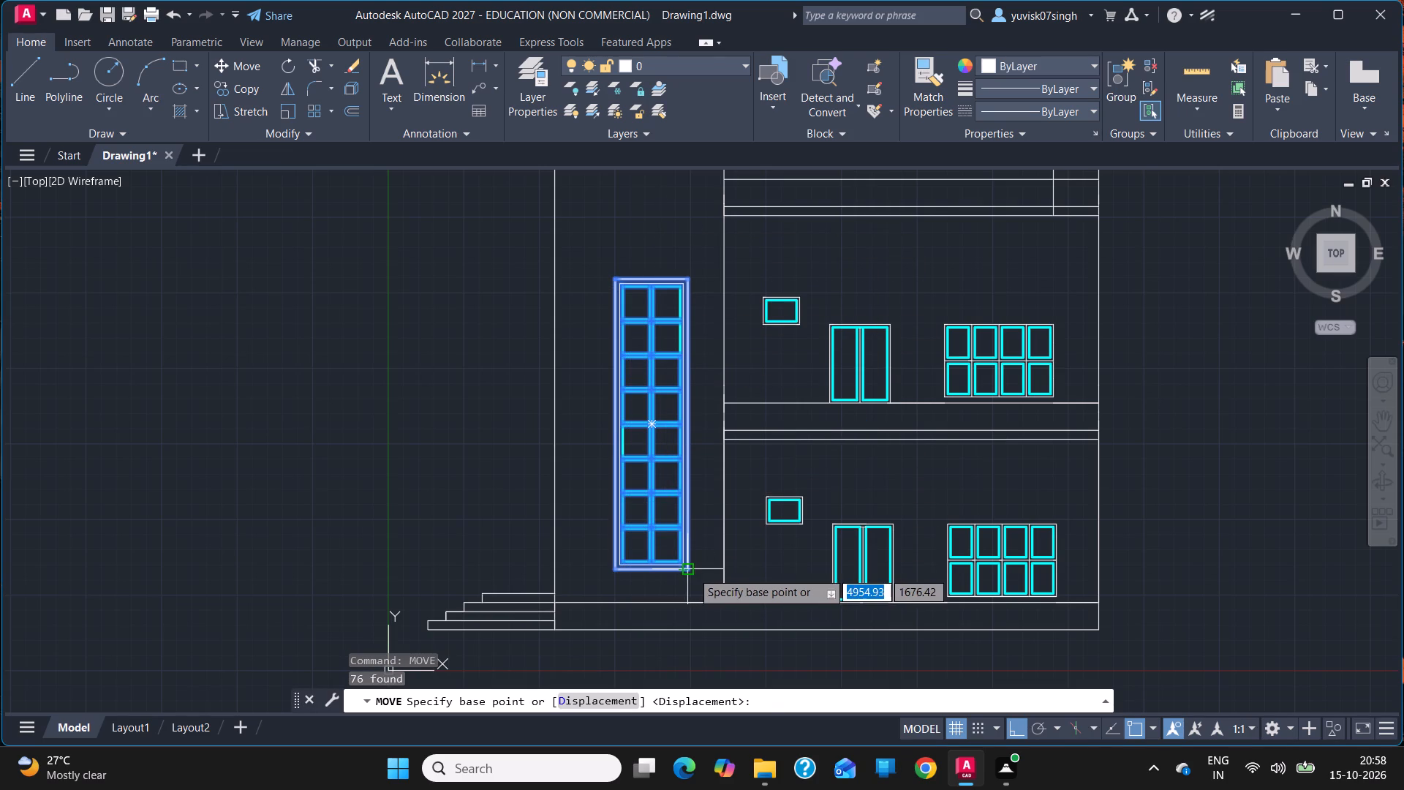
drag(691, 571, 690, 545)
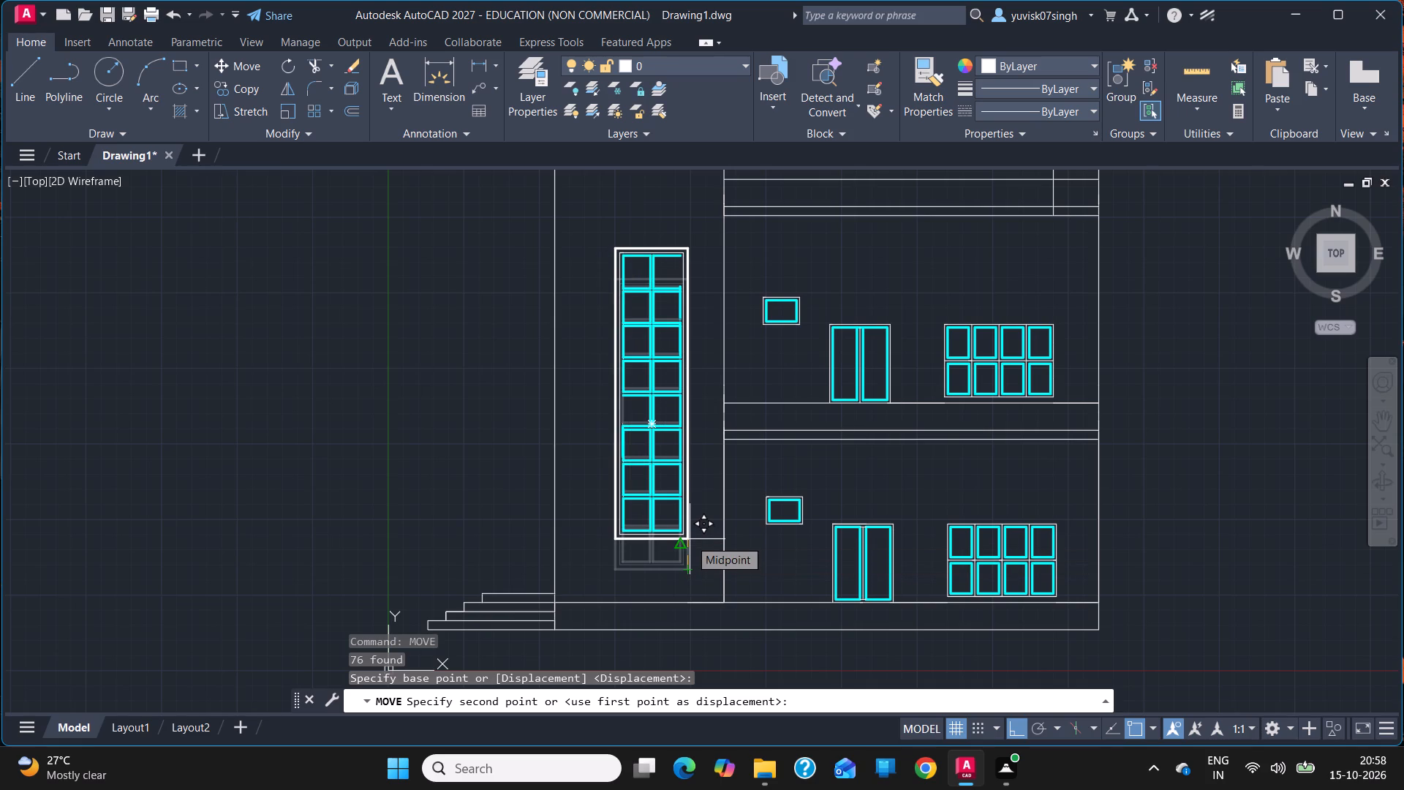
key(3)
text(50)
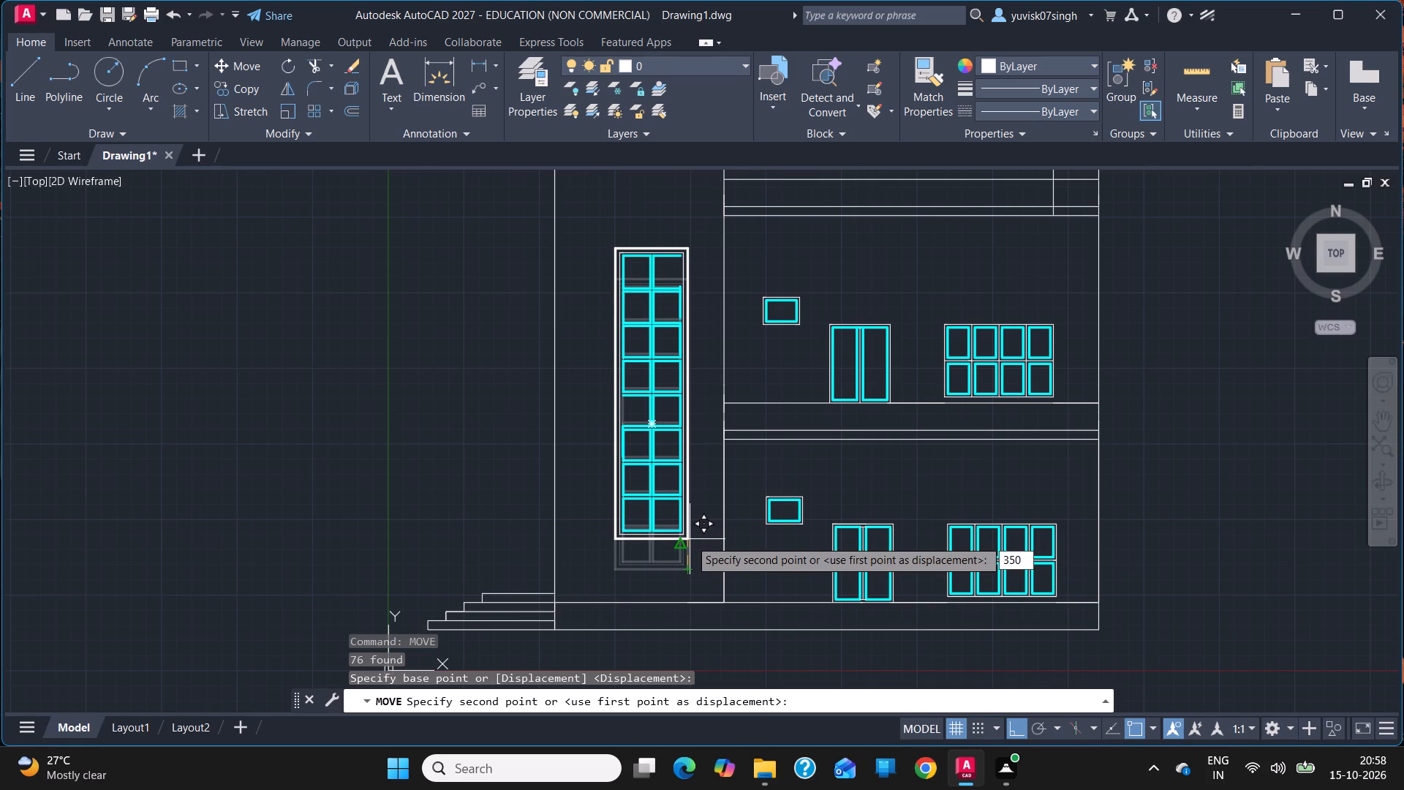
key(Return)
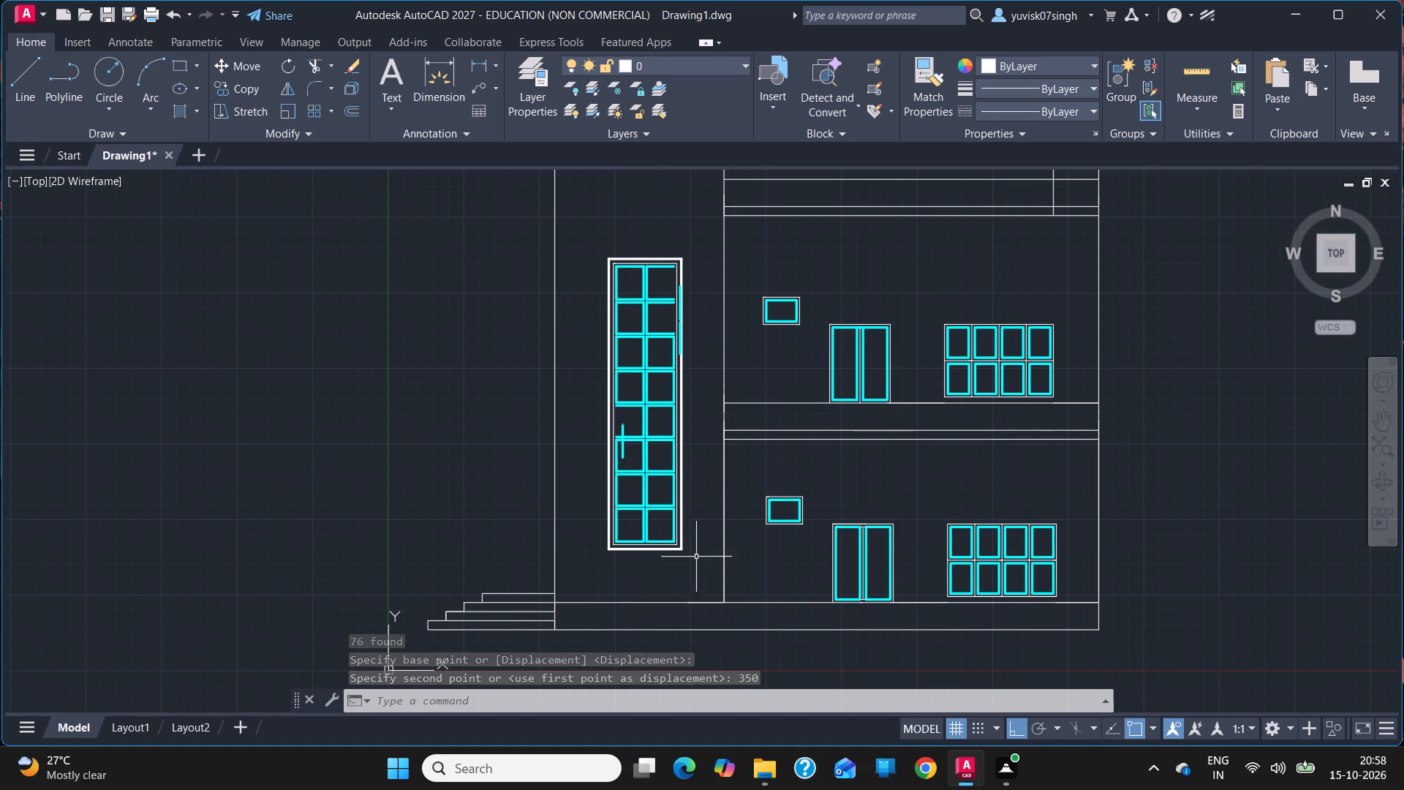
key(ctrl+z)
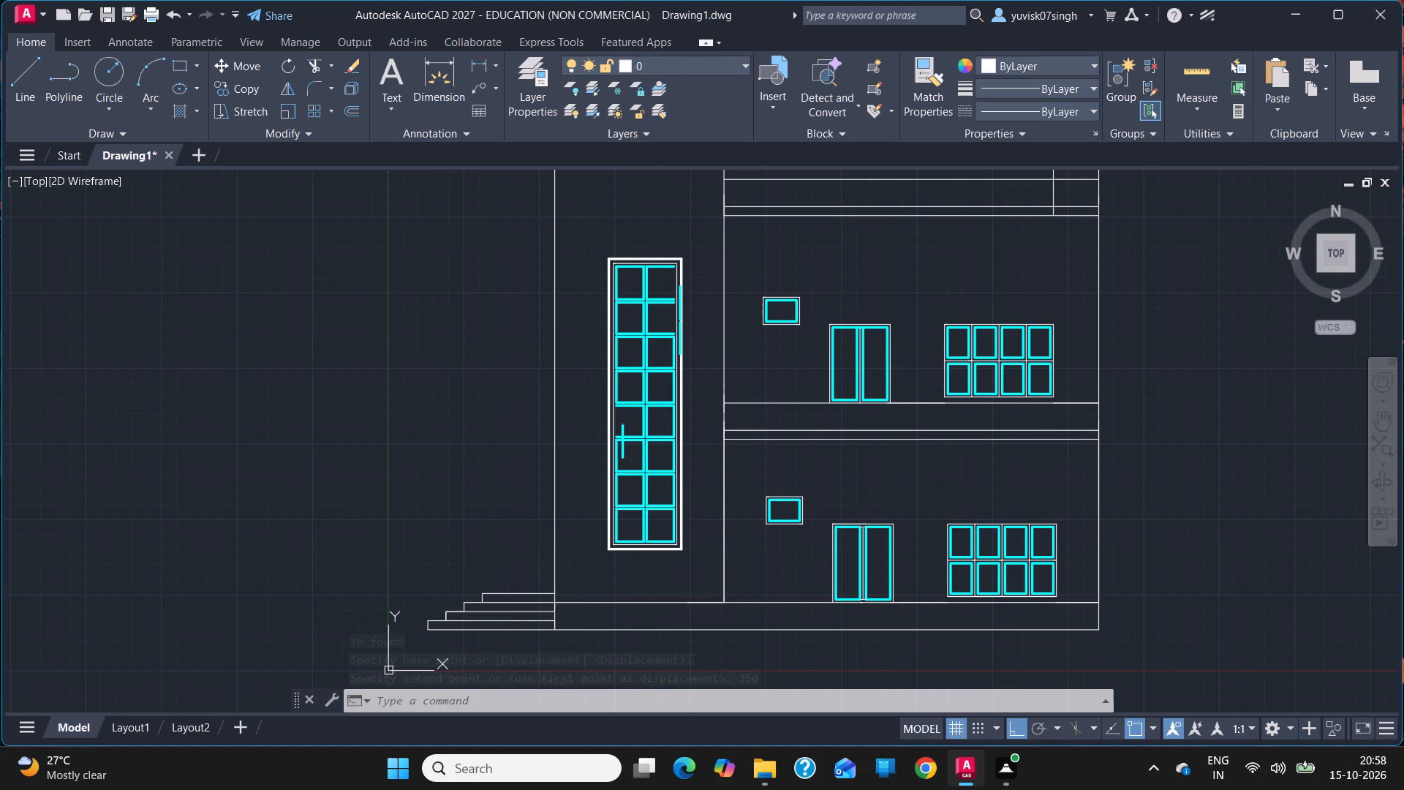
Move the complete tall stair-tower window, including all its frames and panes, up by 350 from its lower-right corner.
drag(705, 587, 616, 570)
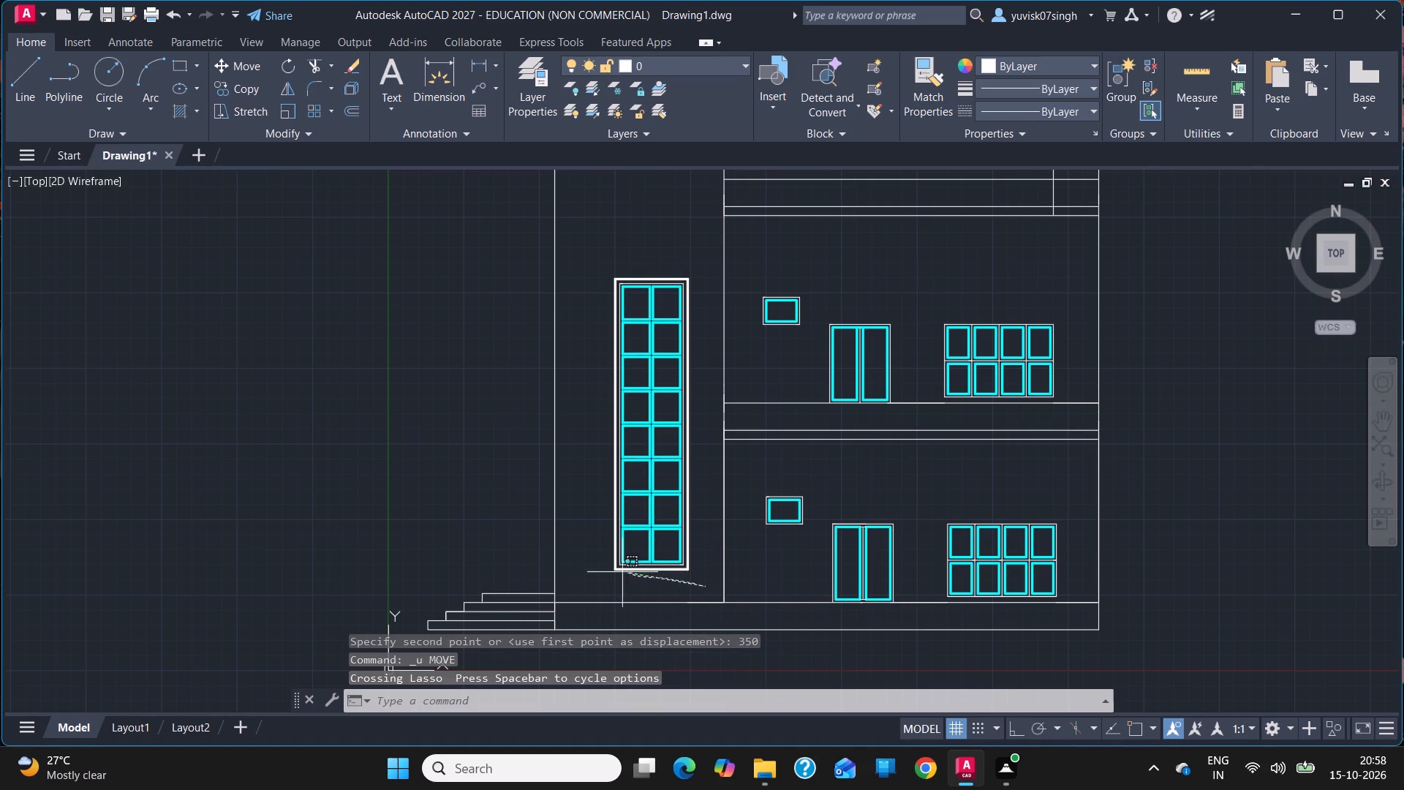
drag(616, 570, 611, 244)
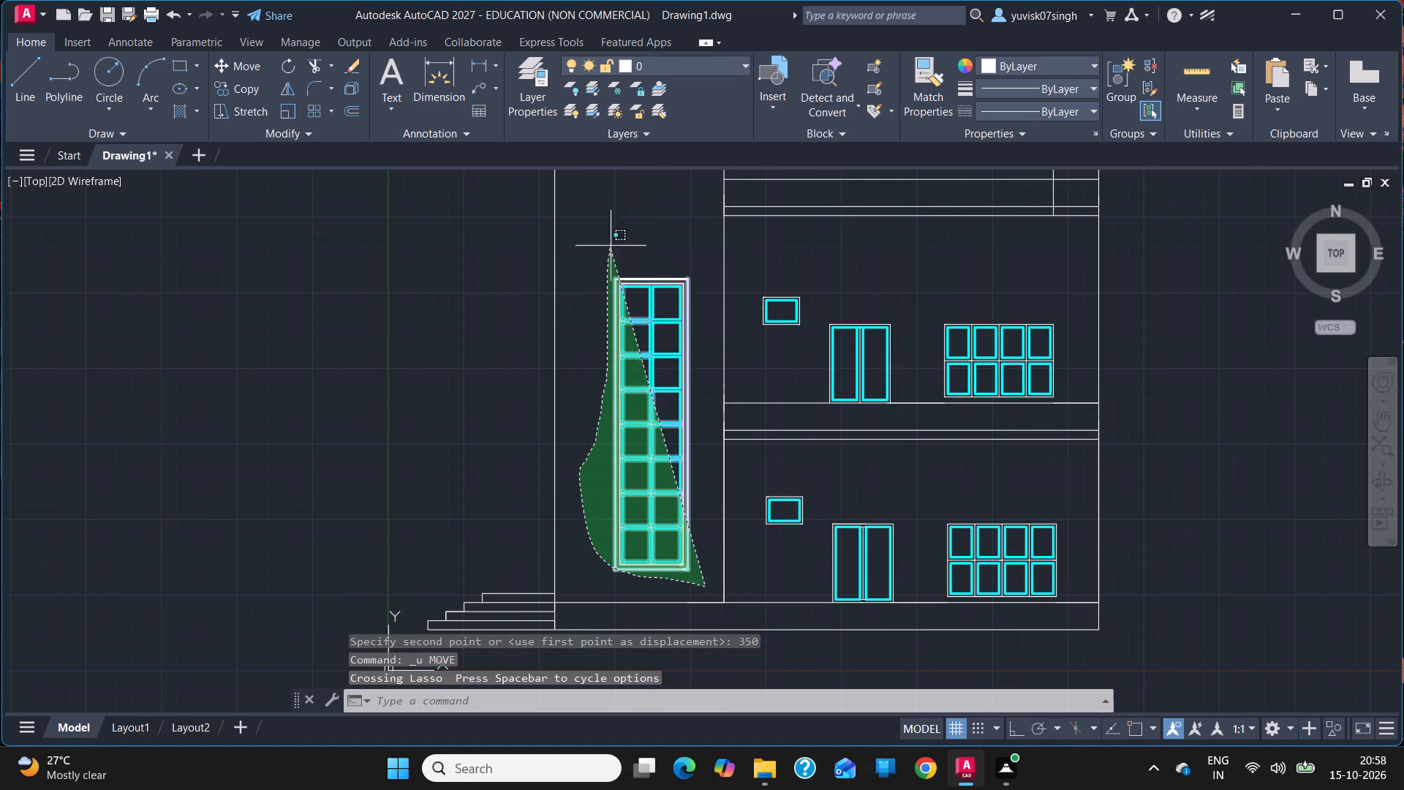
drag(611, 244, 692, 238)
text(move)
key(Return)
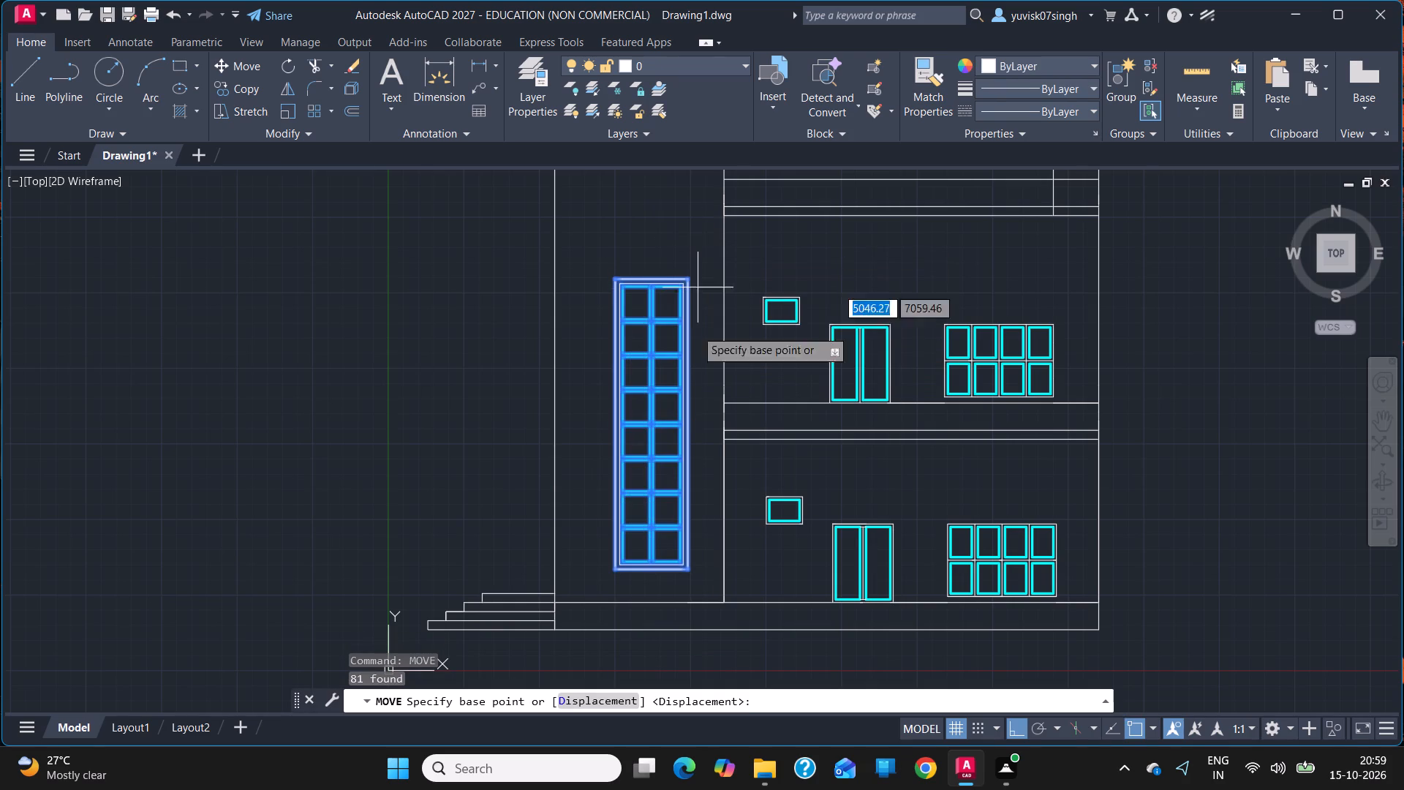
click(690, 571)
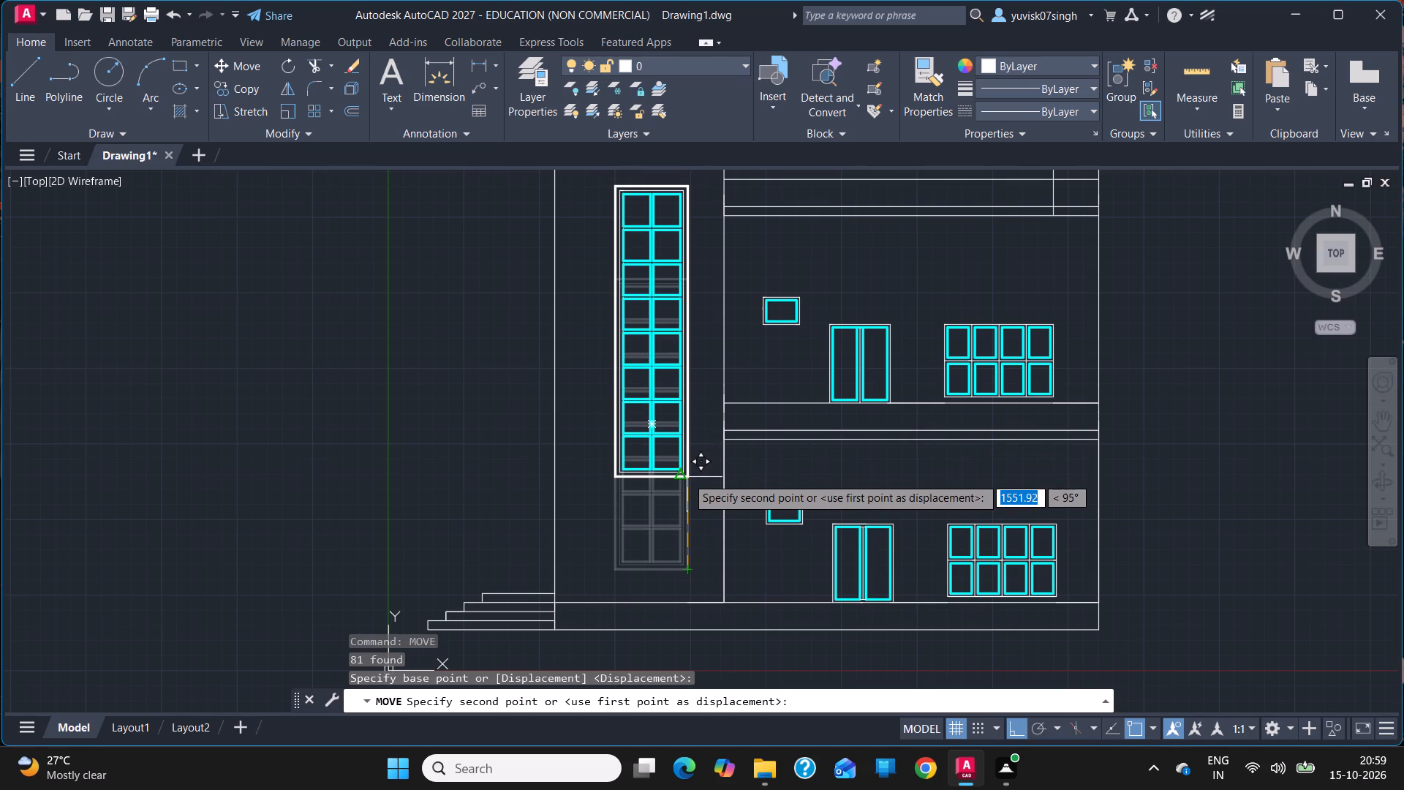
text(350)
key(Return)
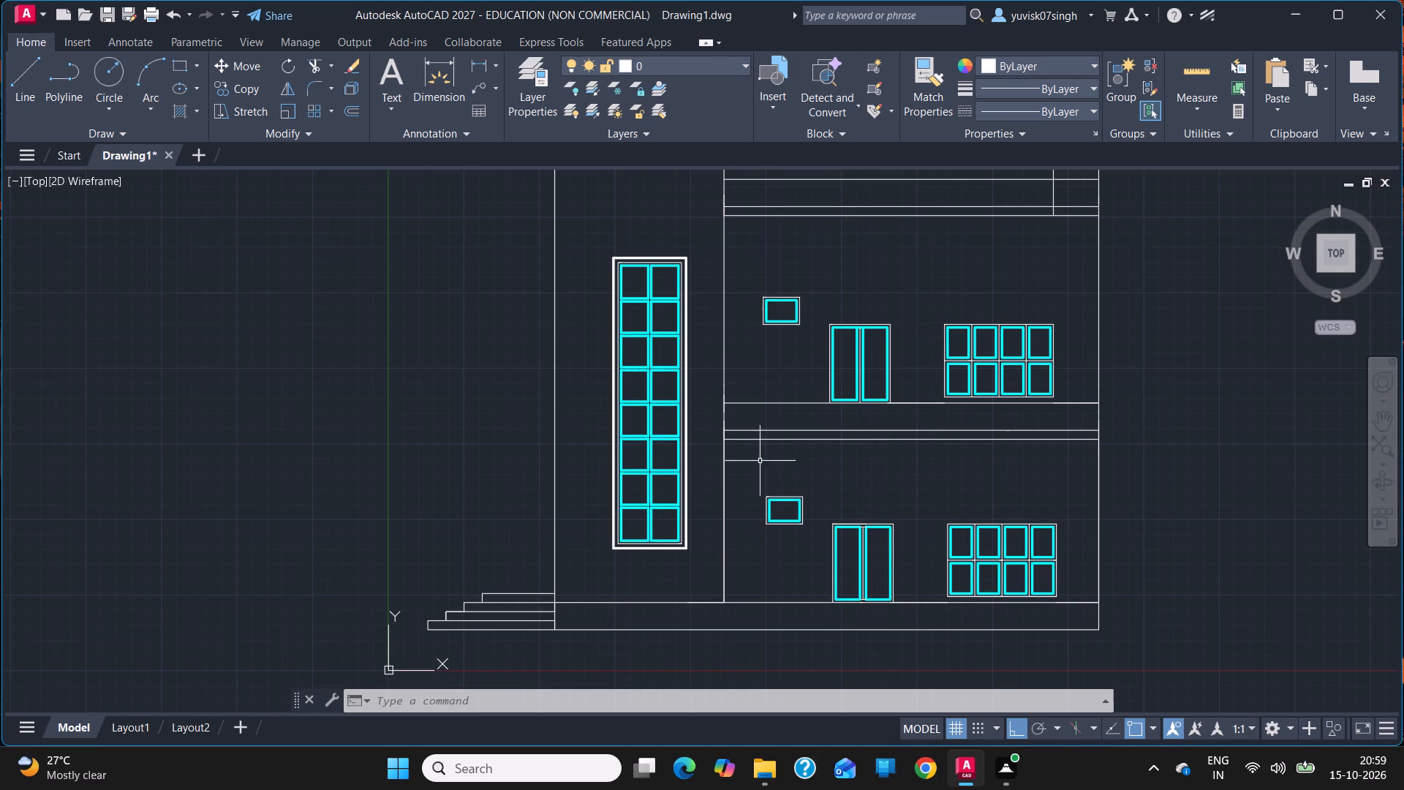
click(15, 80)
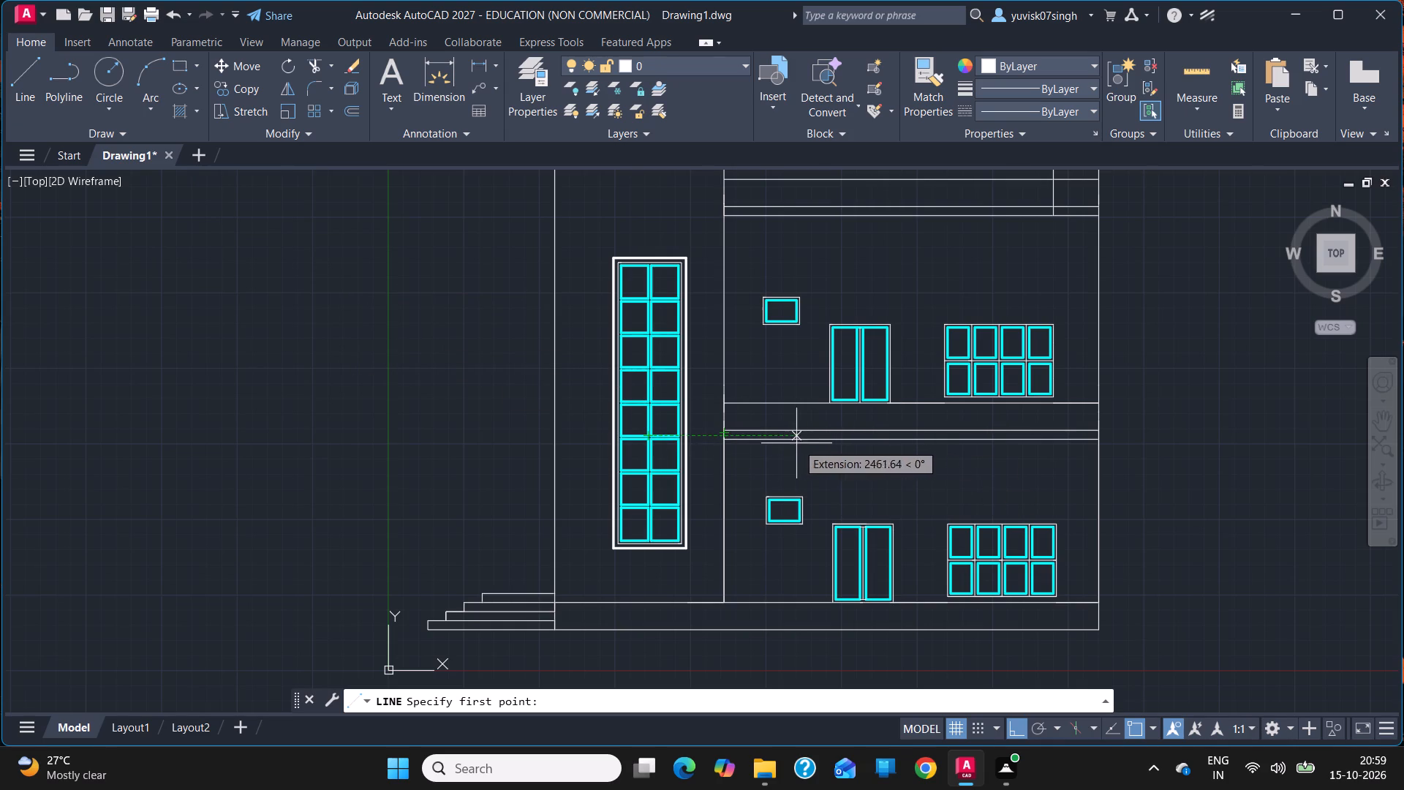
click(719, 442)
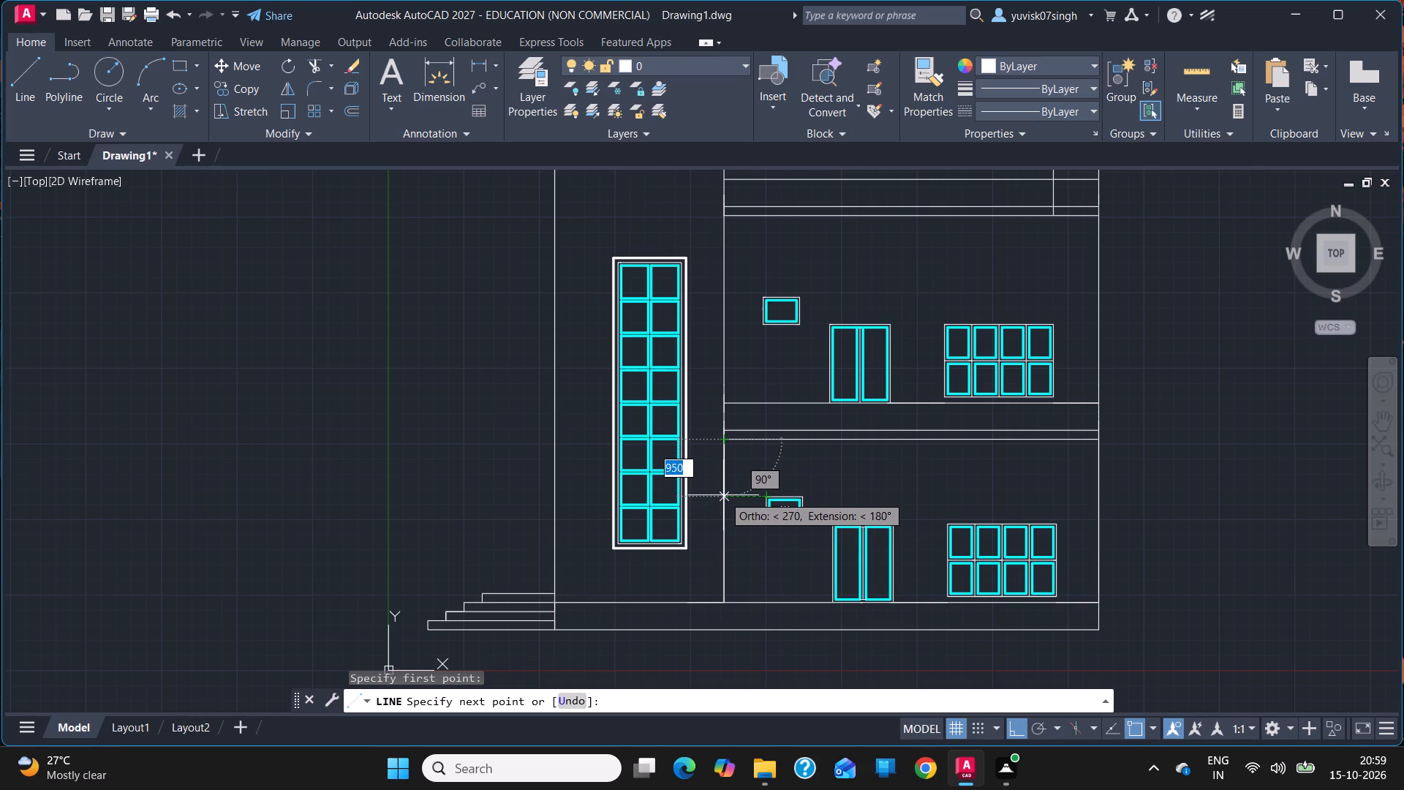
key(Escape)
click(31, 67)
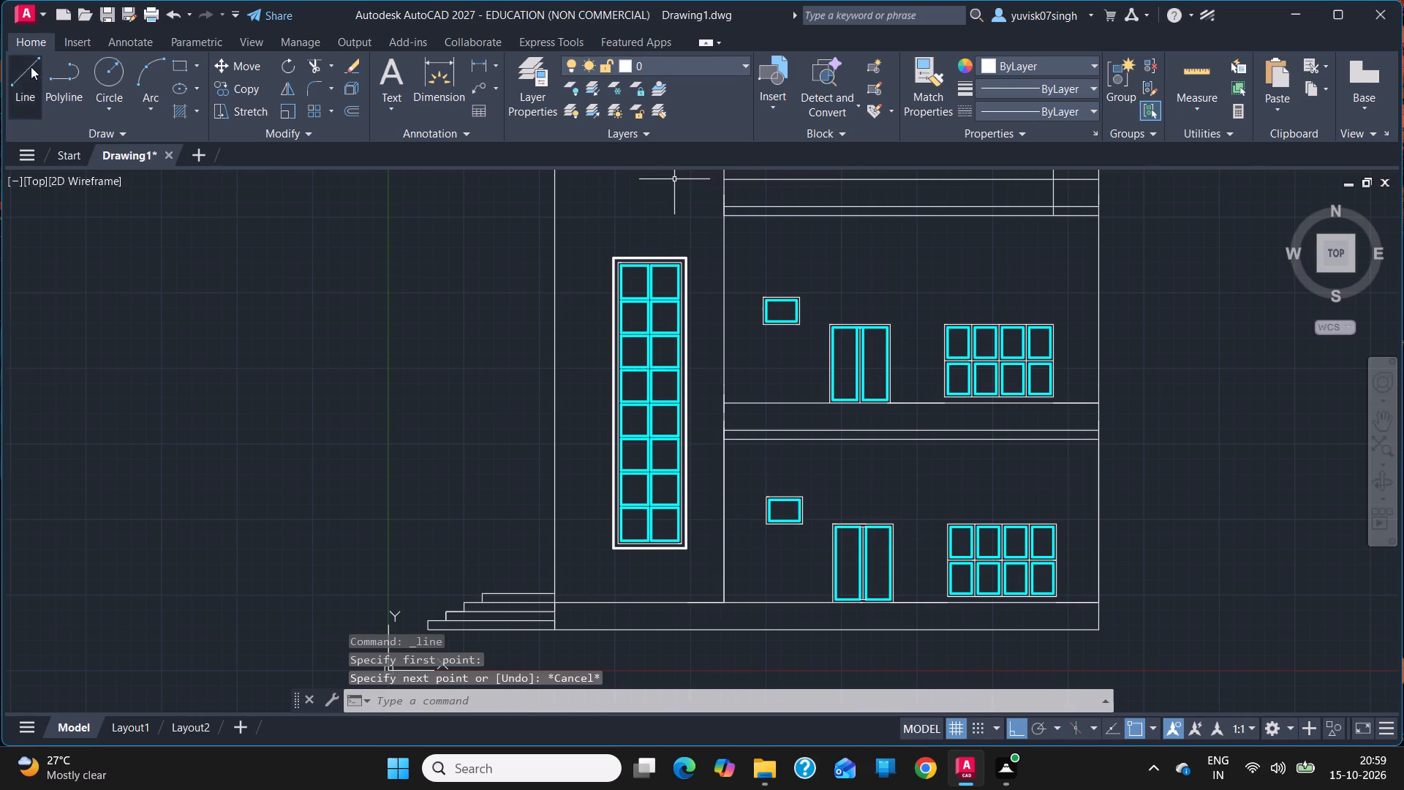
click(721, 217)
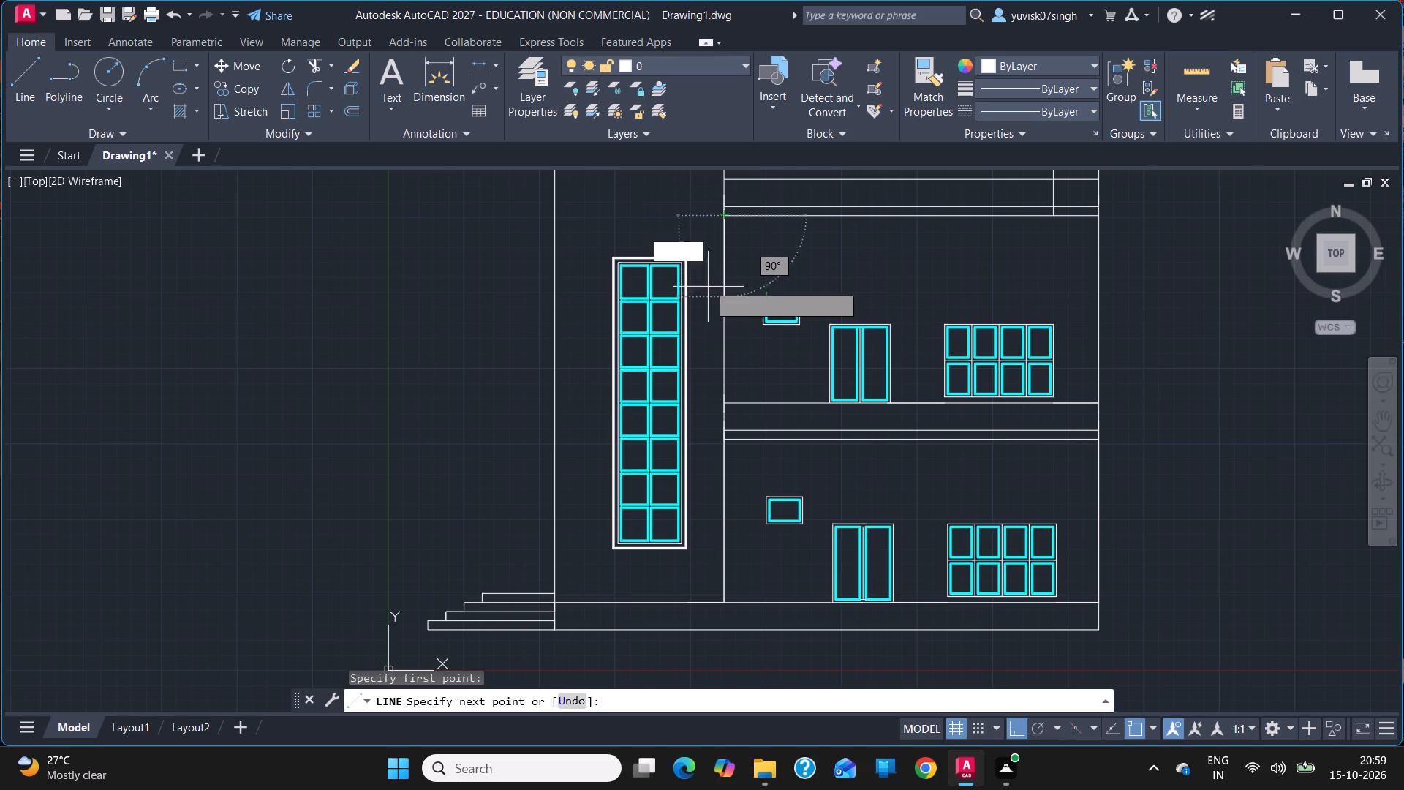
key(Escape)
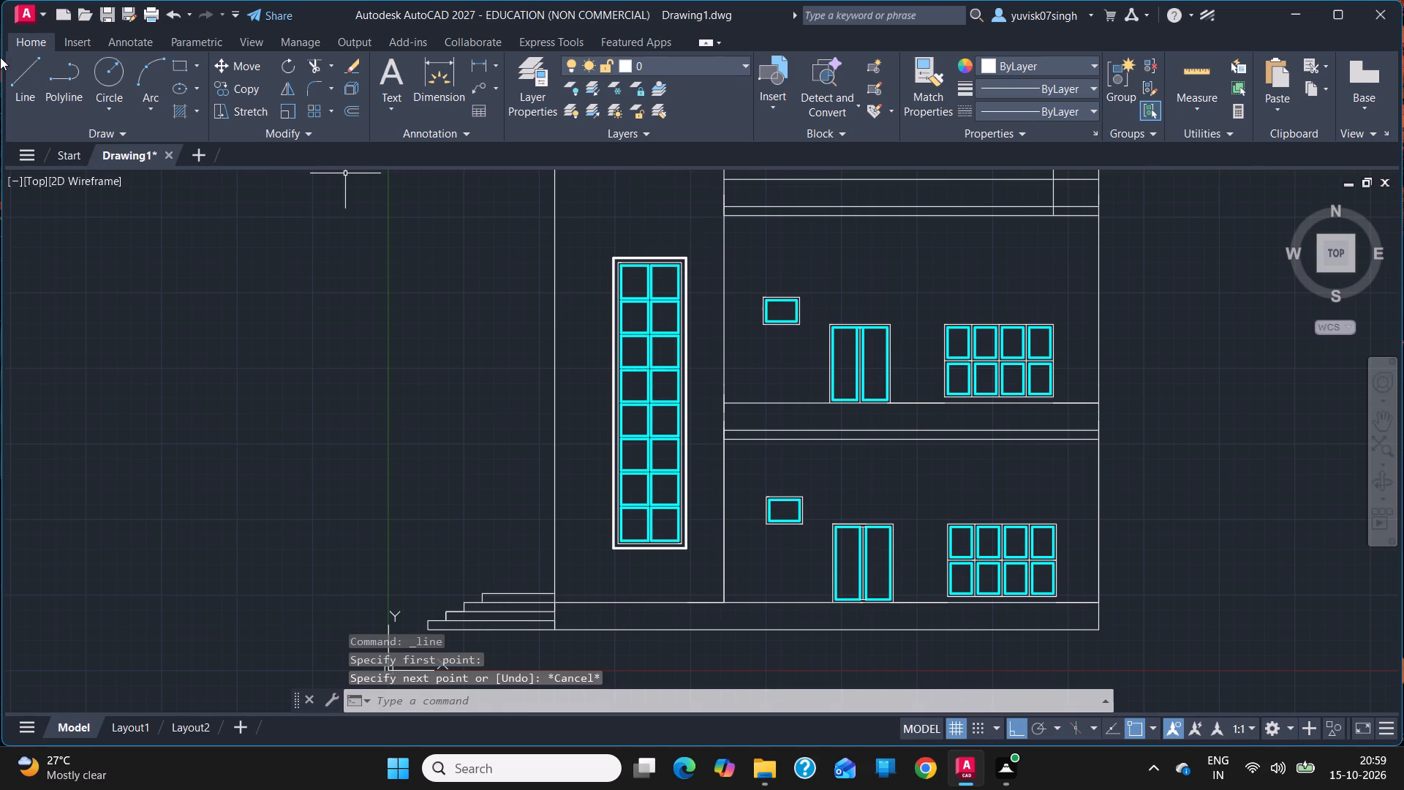
Draw a vertical line 400 long downward from the stair-tower end of the upper roof slab's underside.
click(18, 66)
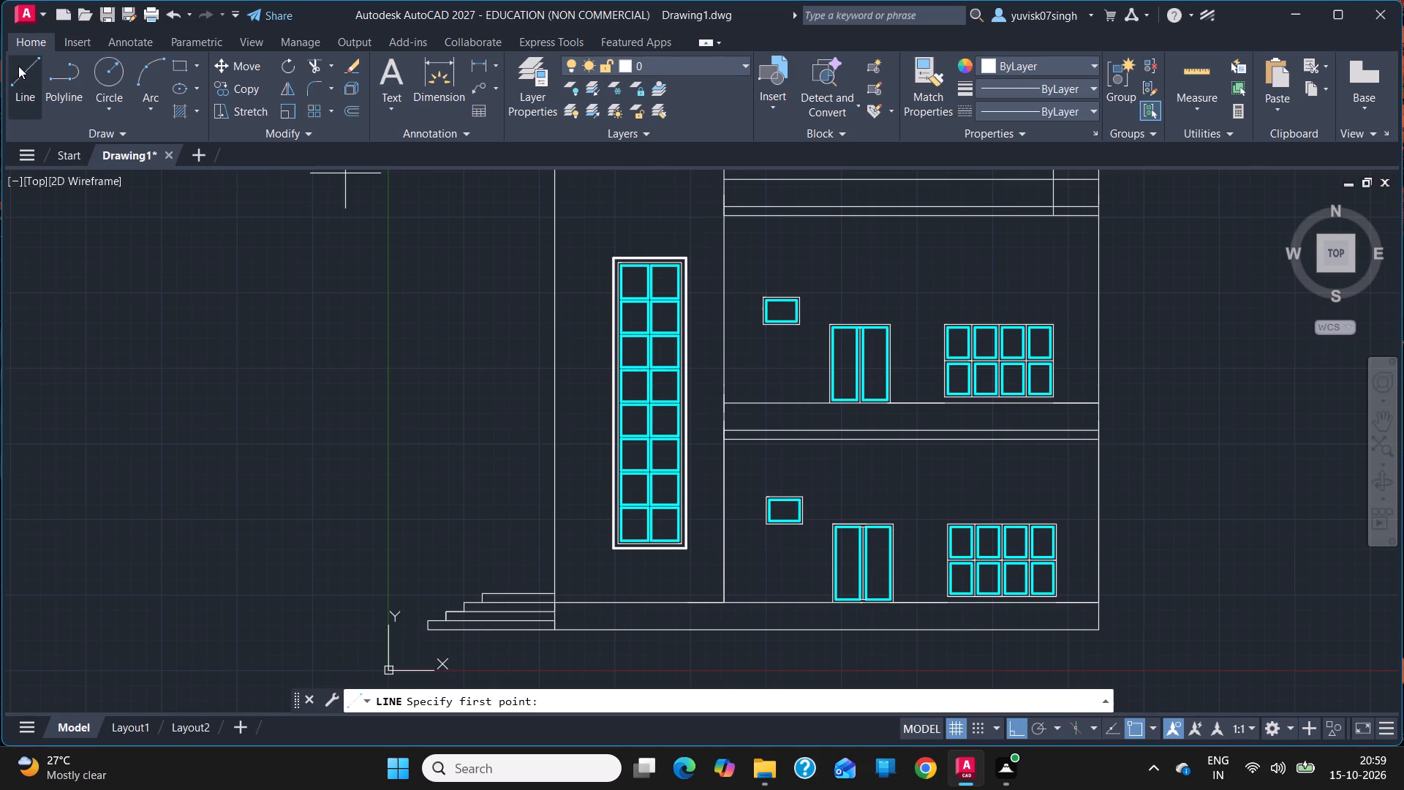
click(722, 218)
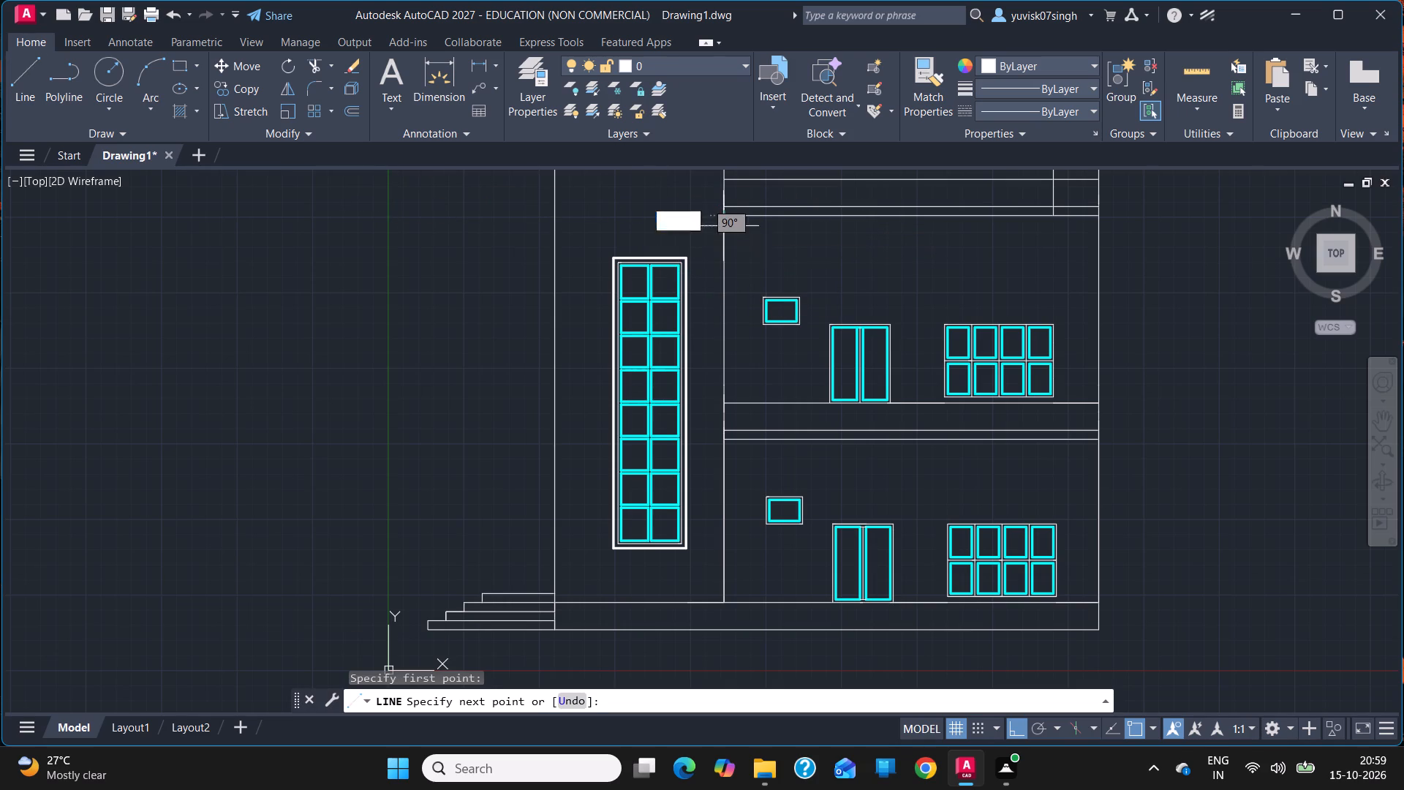
text(400)
key(Return)
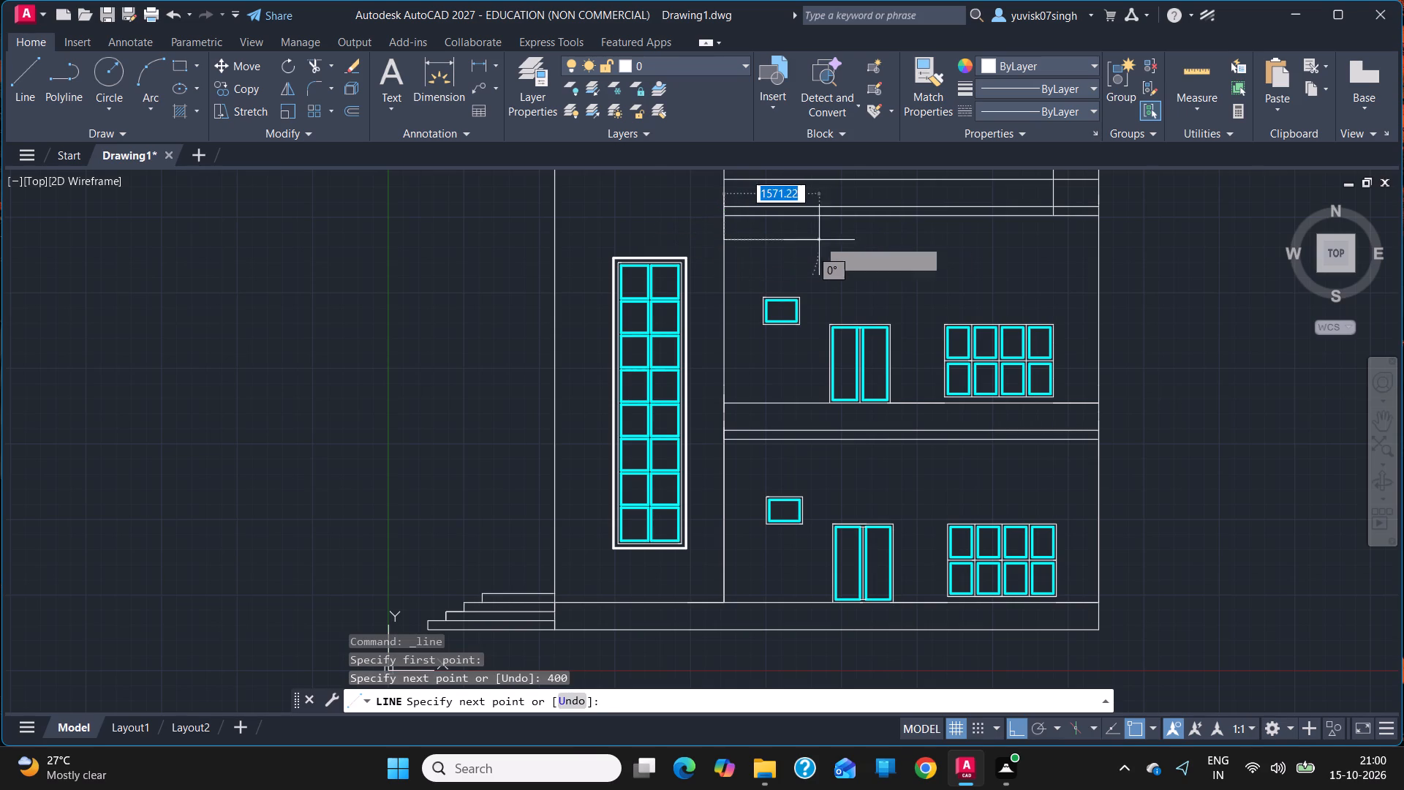
key(Escape)
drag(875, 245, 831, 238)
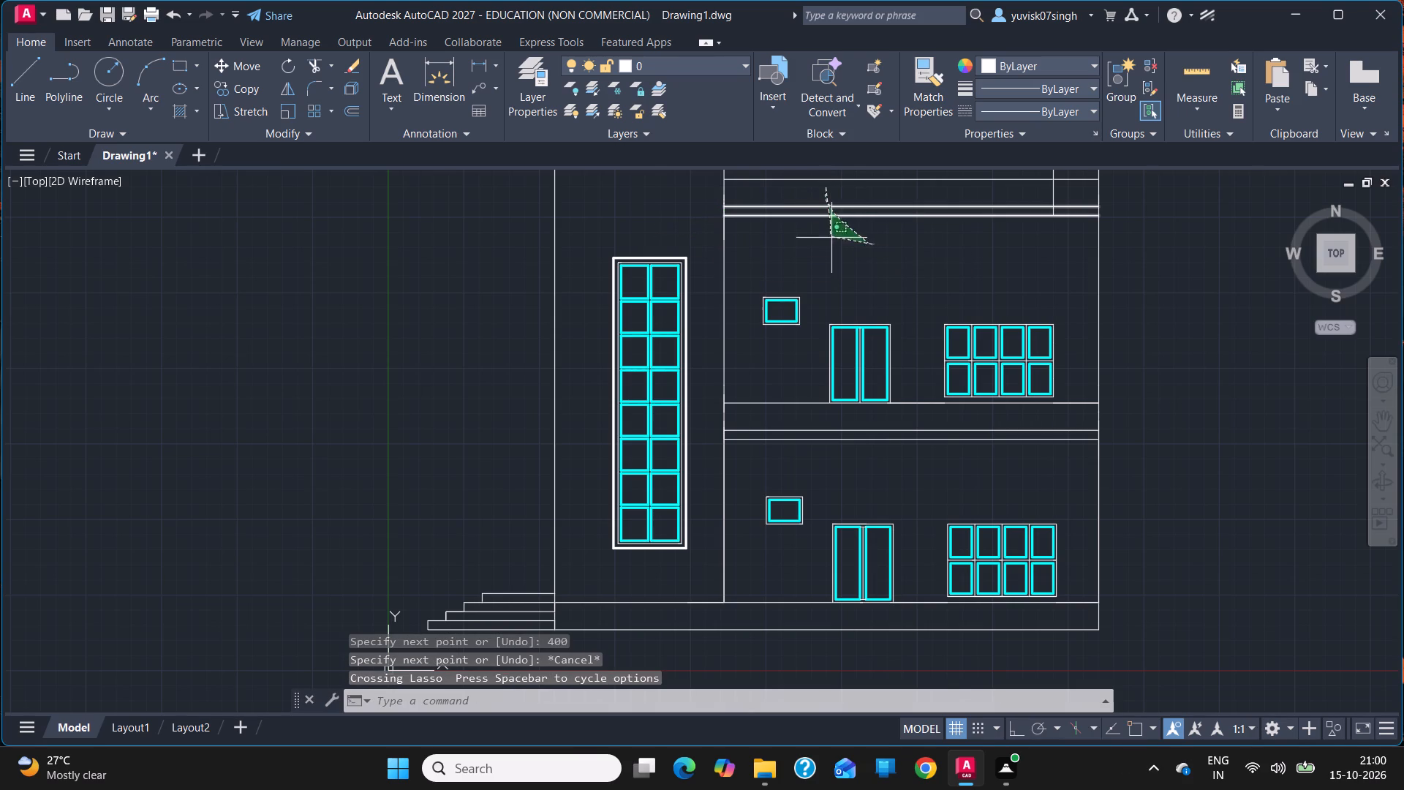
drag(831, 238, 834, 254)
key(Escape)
Move the upper roof slab and top roof lines down 400, from the slab's underside corner to the lower end of the 400-long line.
ctrl+scroll(834, 254, down, 3)
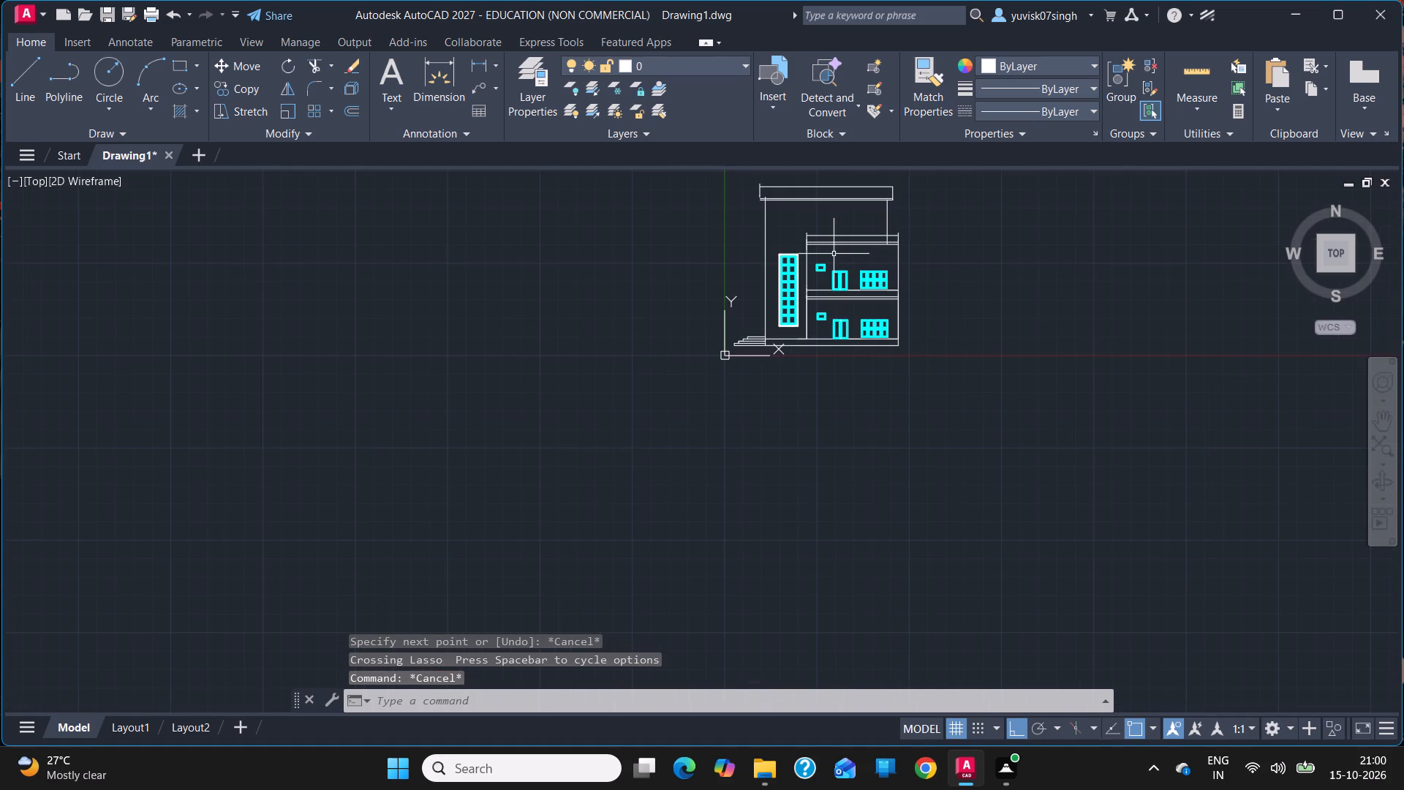
click(834, 254)
drag(834, 254, 817, 195)
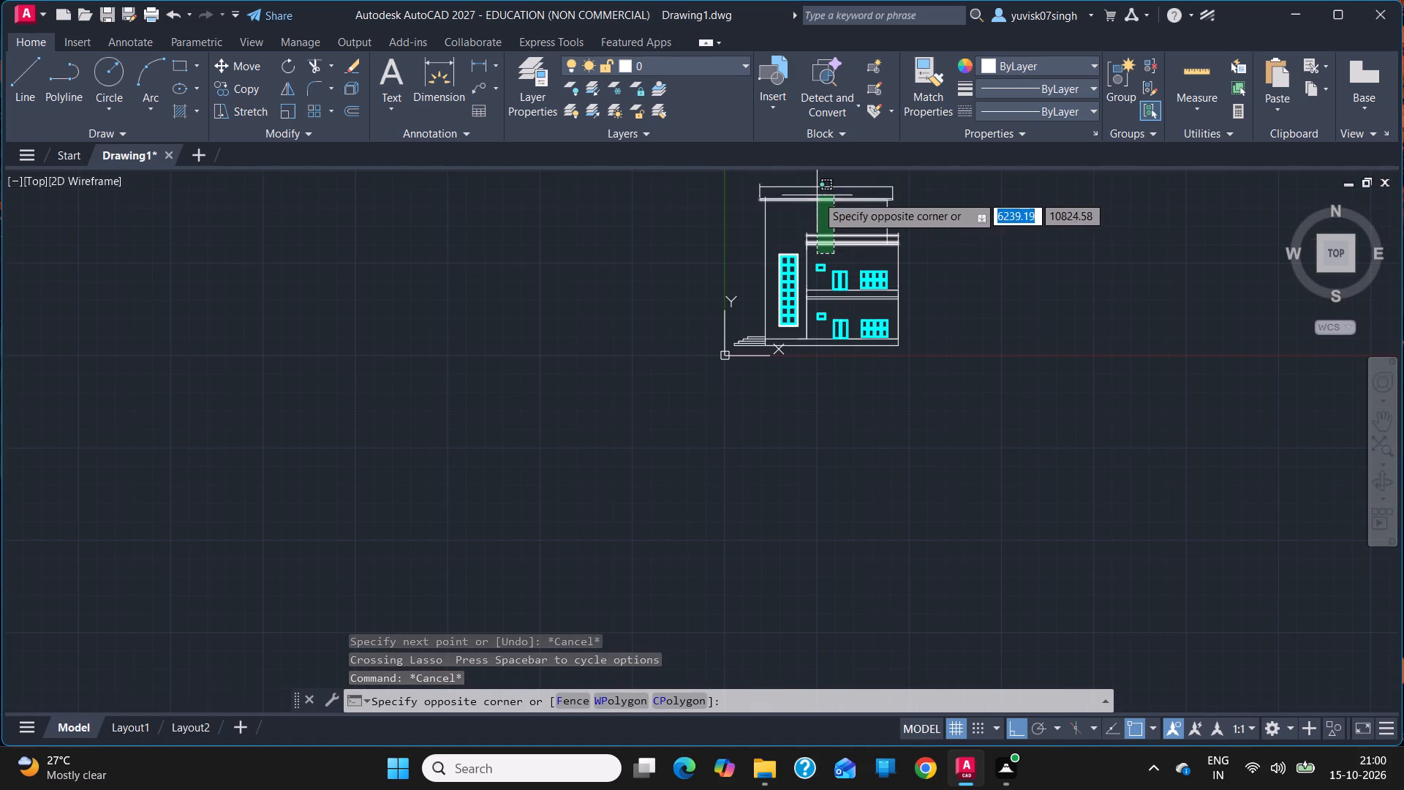
drag(817, 195, 818, 181)
click(818, 181)
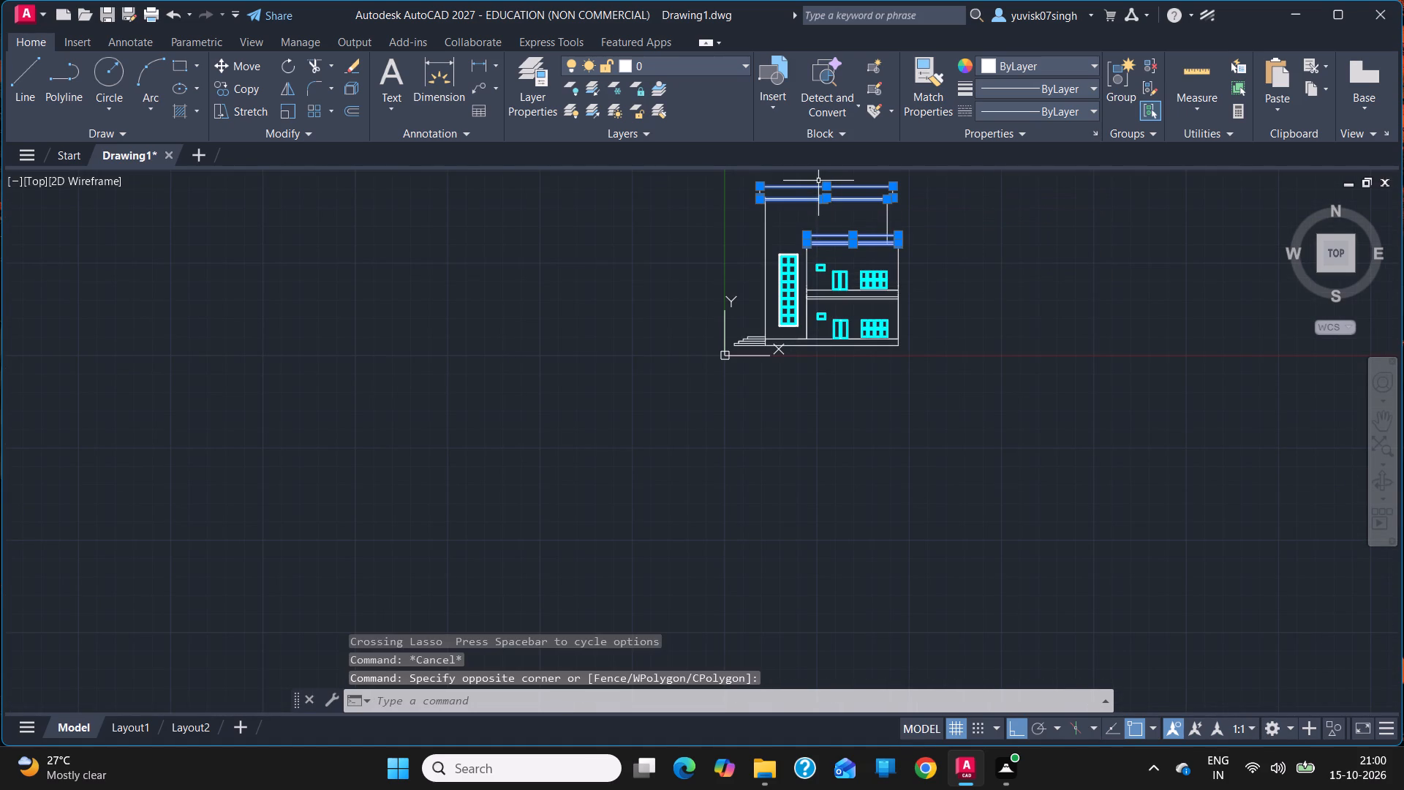
text(move)
key(Return)
ctrl+scroll(816, 241, up, 2)
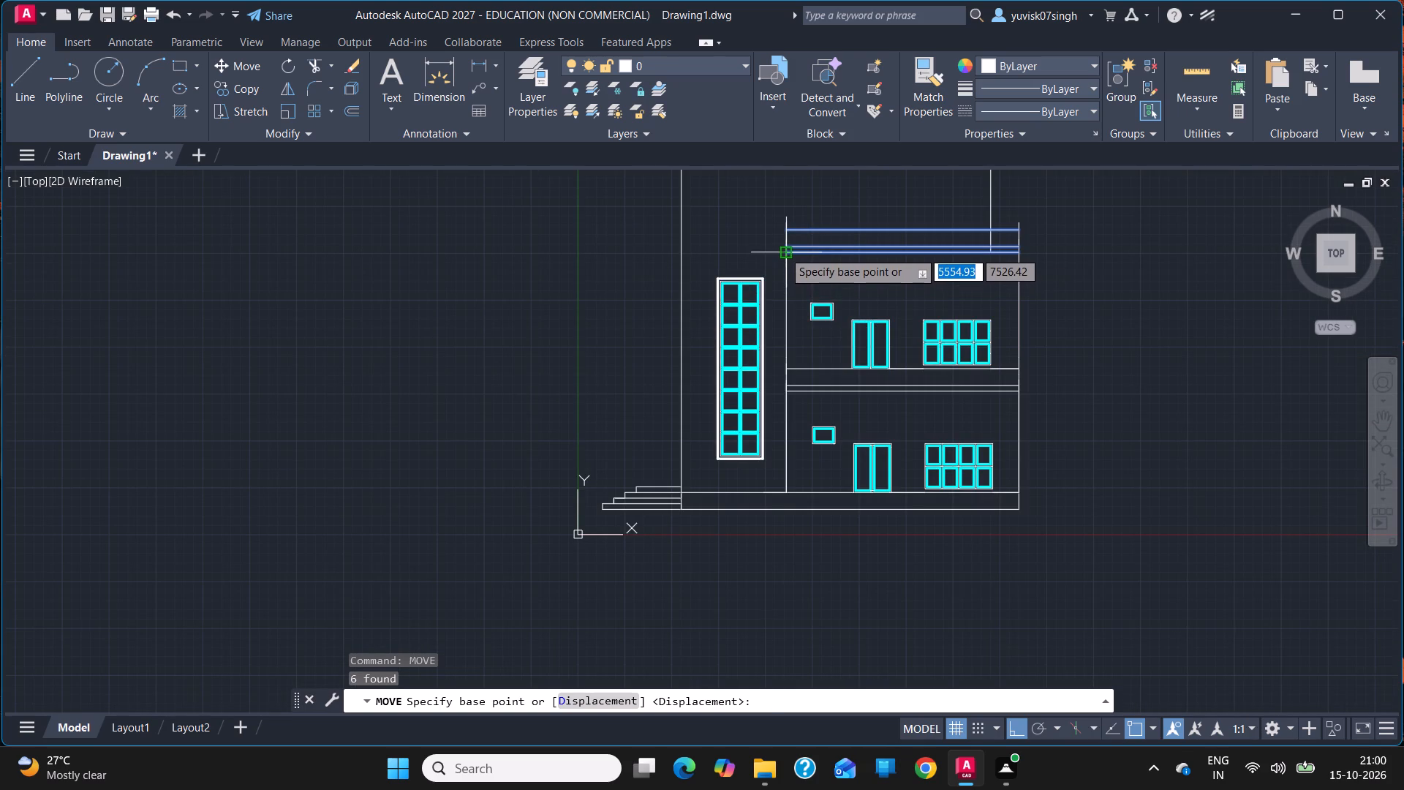
click(783, 251)
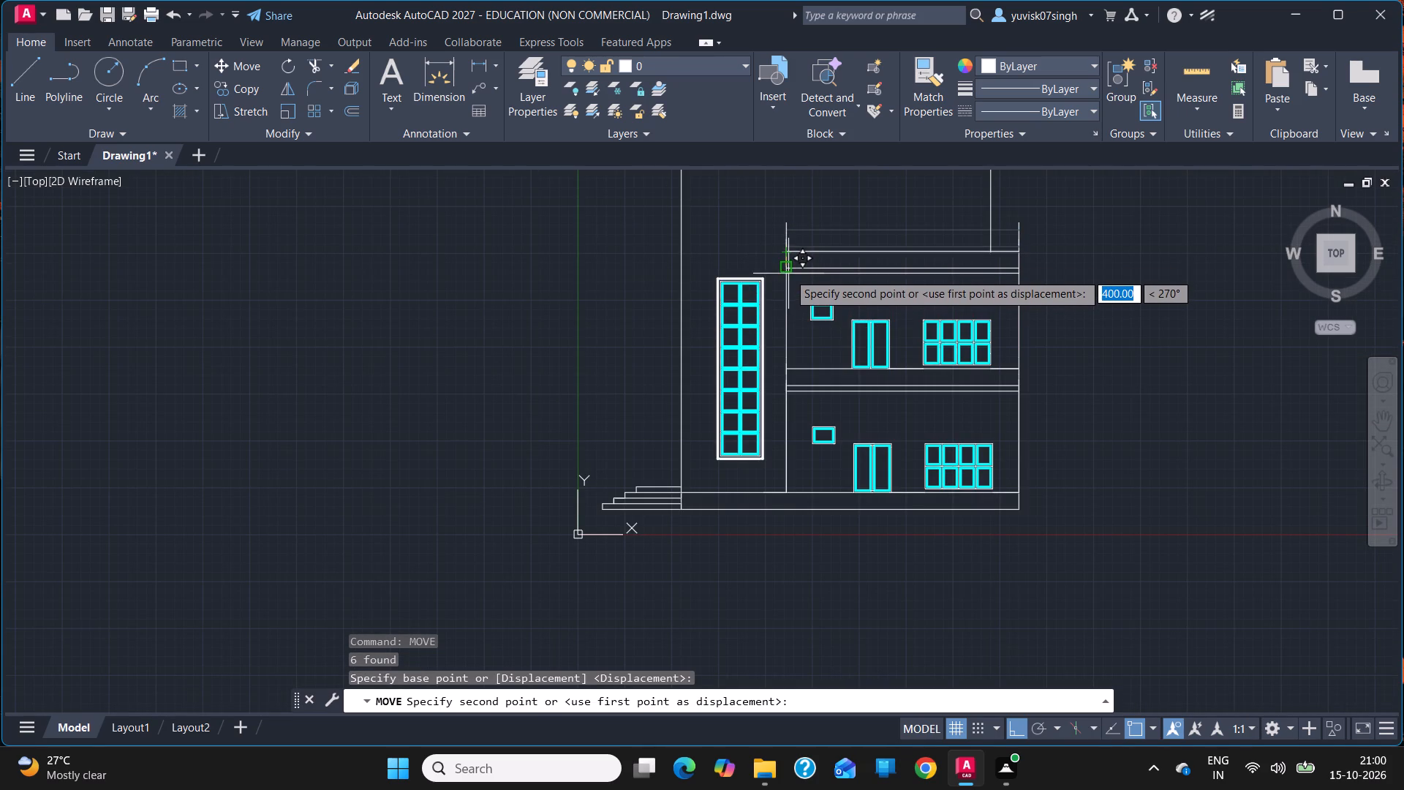
click(787, 272)
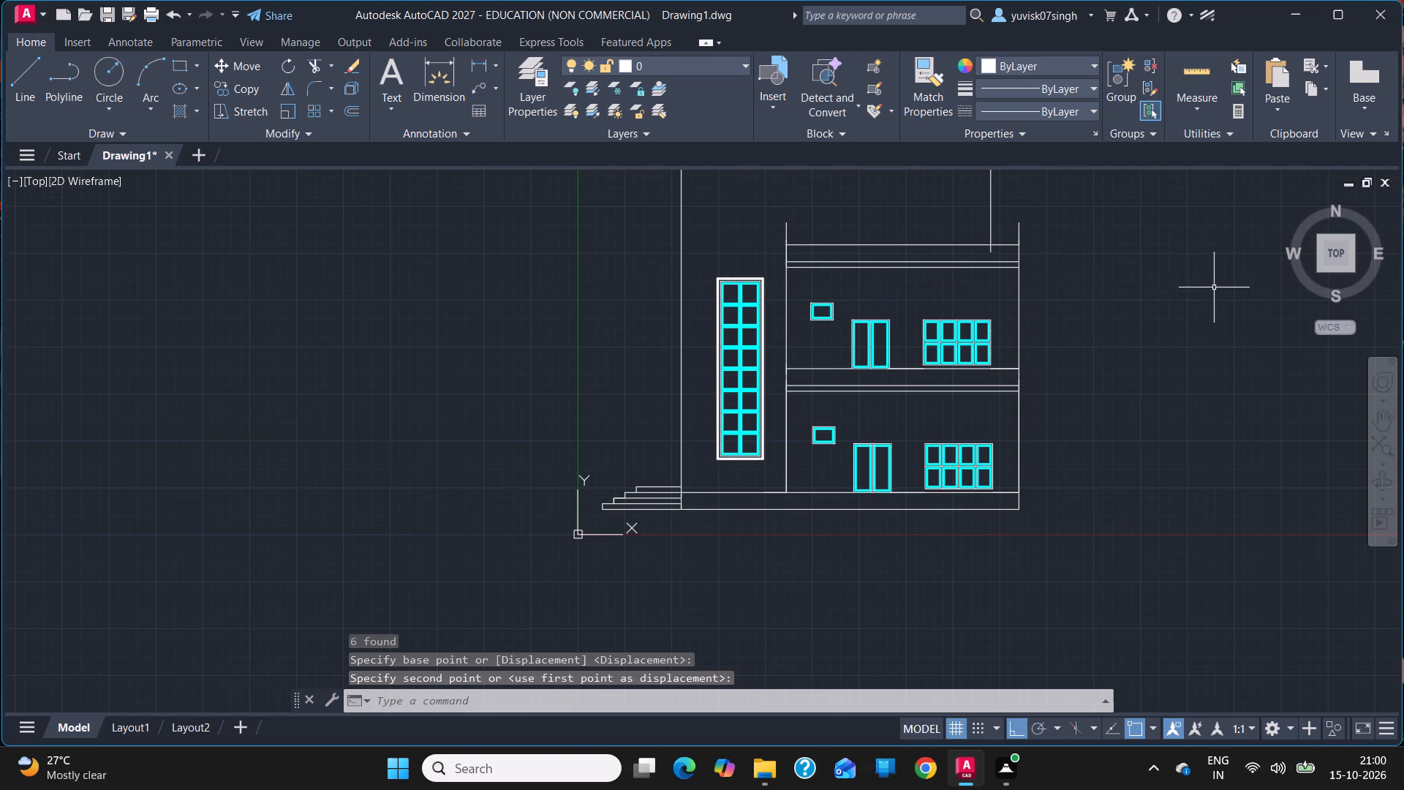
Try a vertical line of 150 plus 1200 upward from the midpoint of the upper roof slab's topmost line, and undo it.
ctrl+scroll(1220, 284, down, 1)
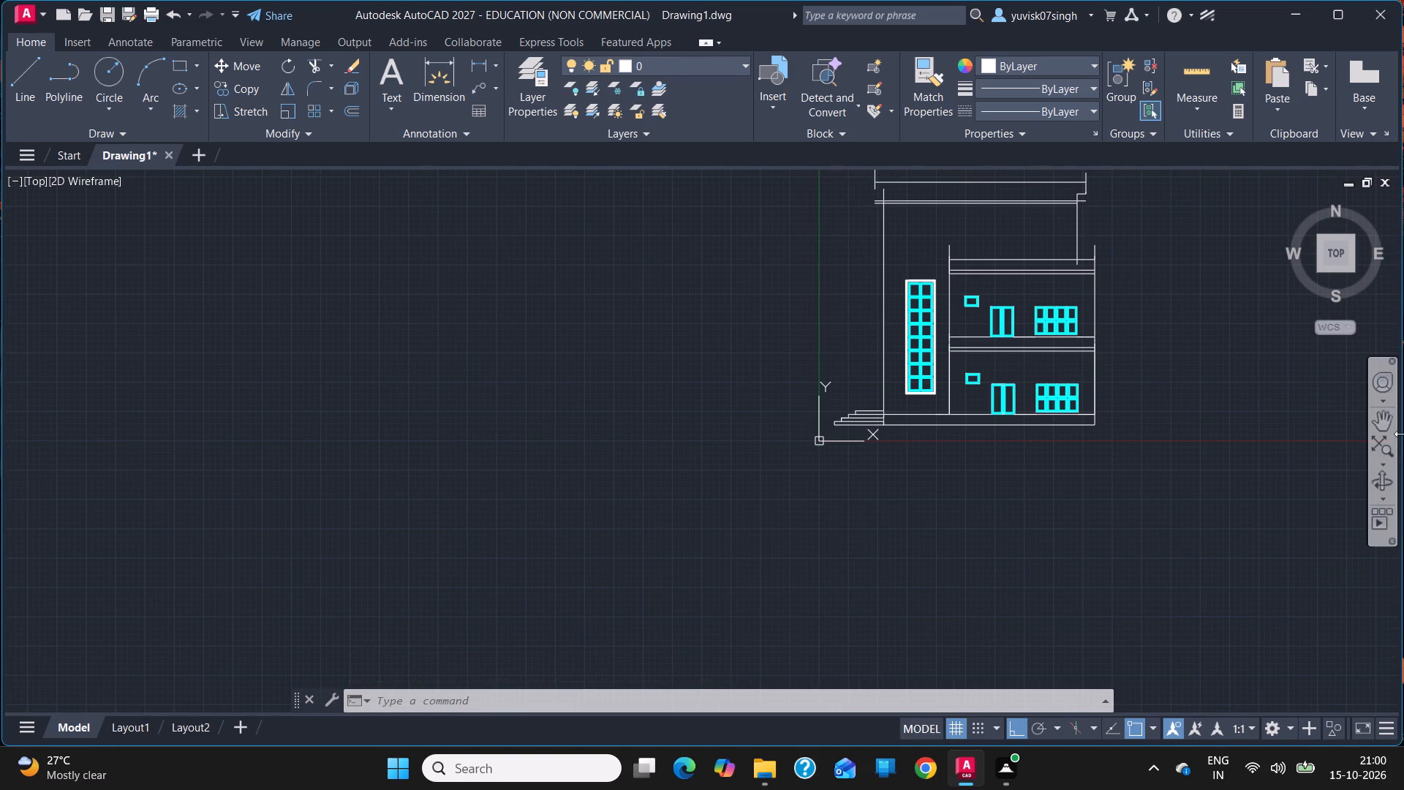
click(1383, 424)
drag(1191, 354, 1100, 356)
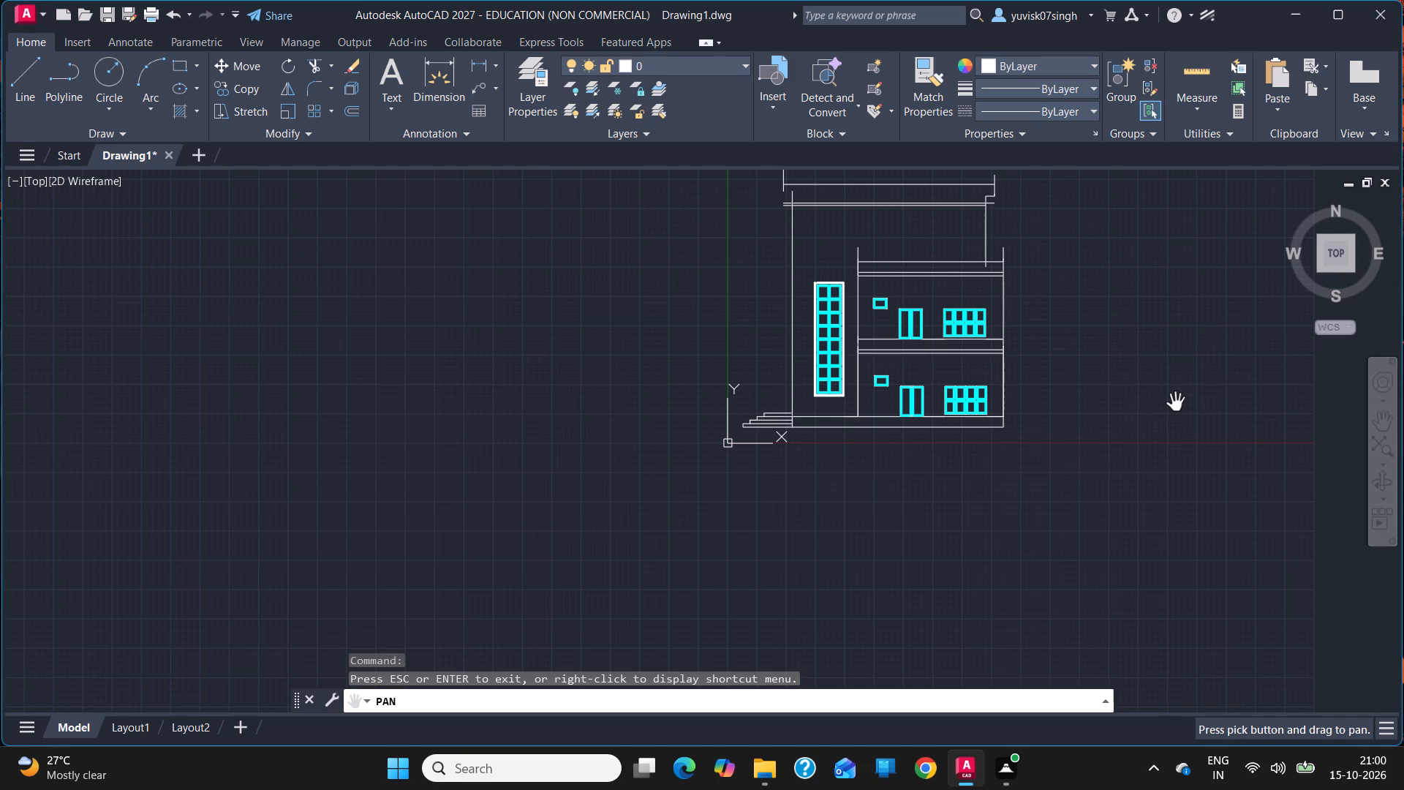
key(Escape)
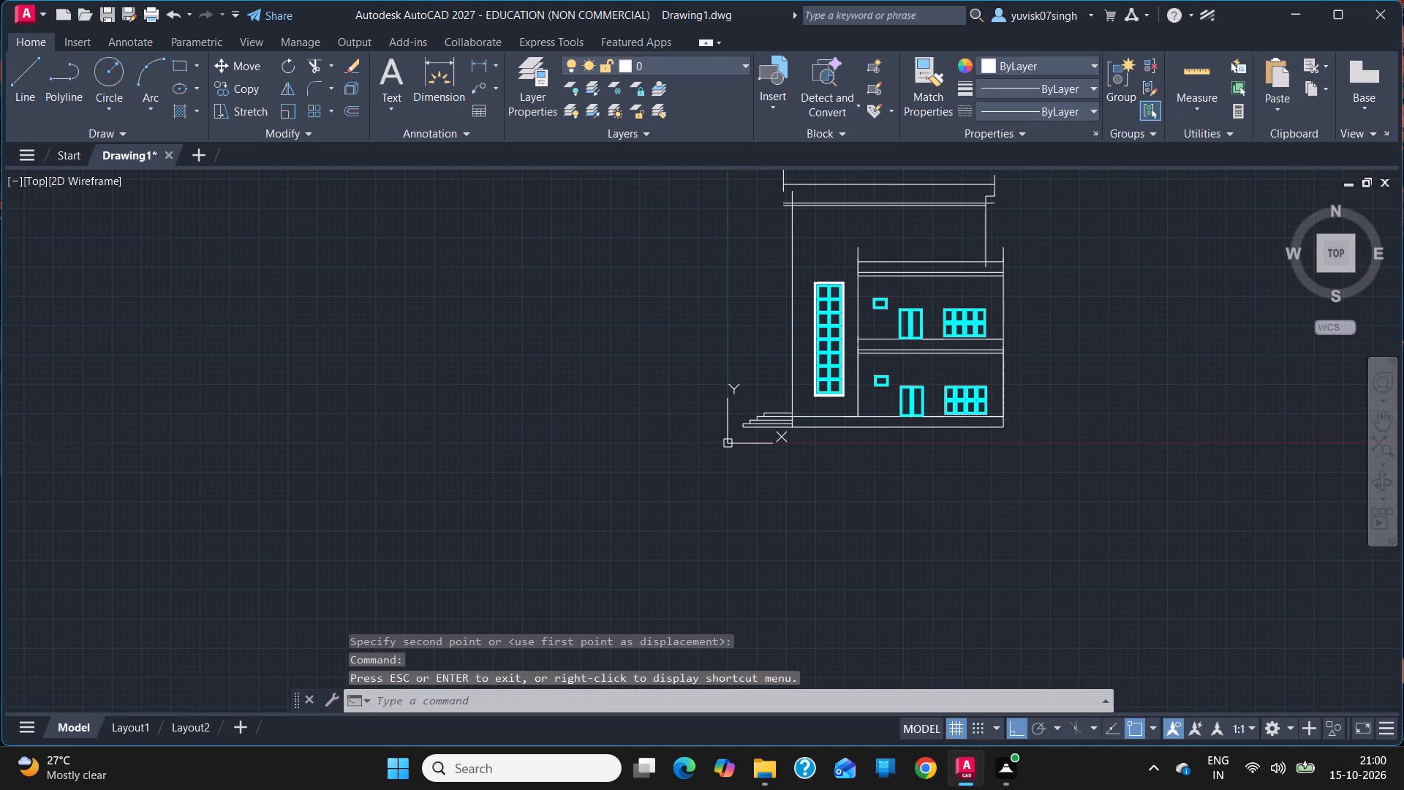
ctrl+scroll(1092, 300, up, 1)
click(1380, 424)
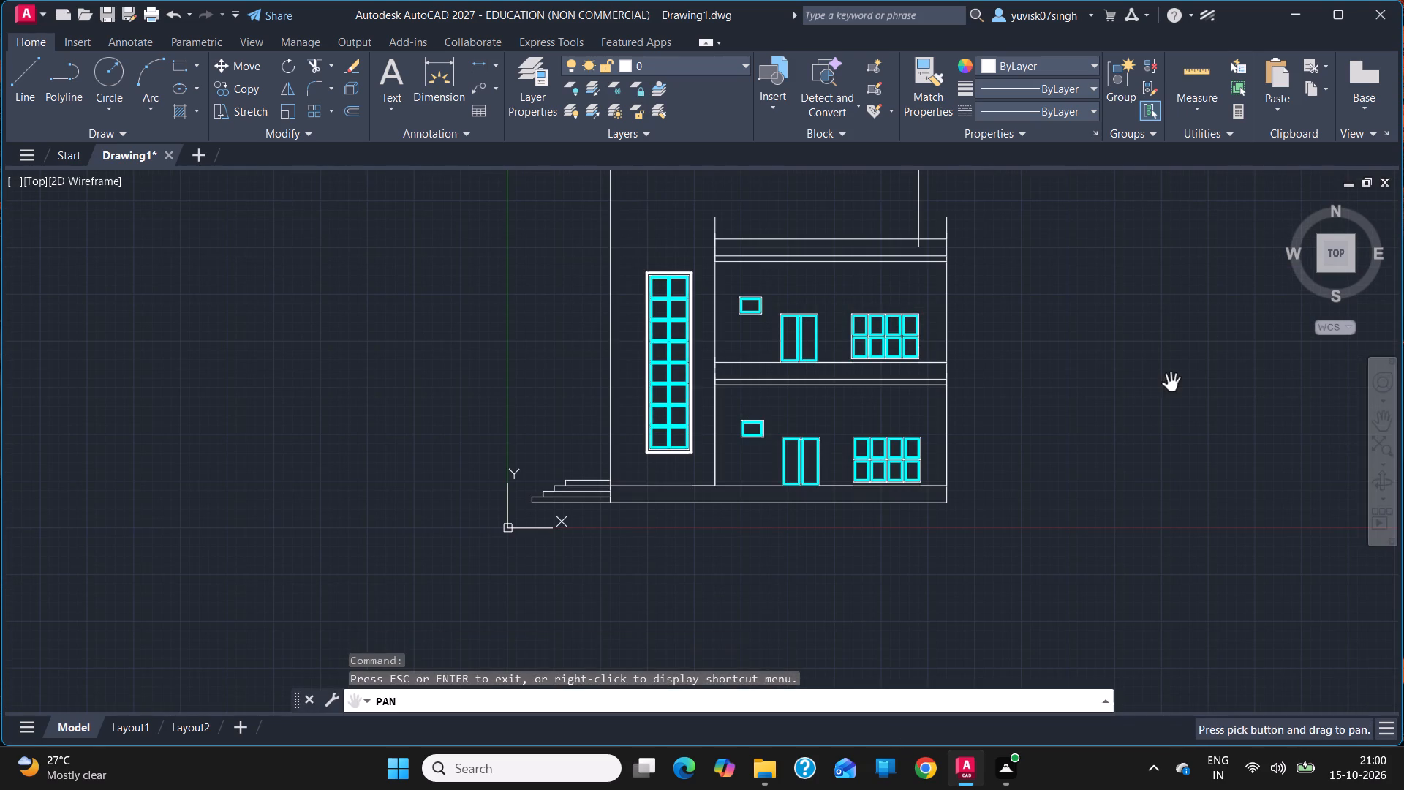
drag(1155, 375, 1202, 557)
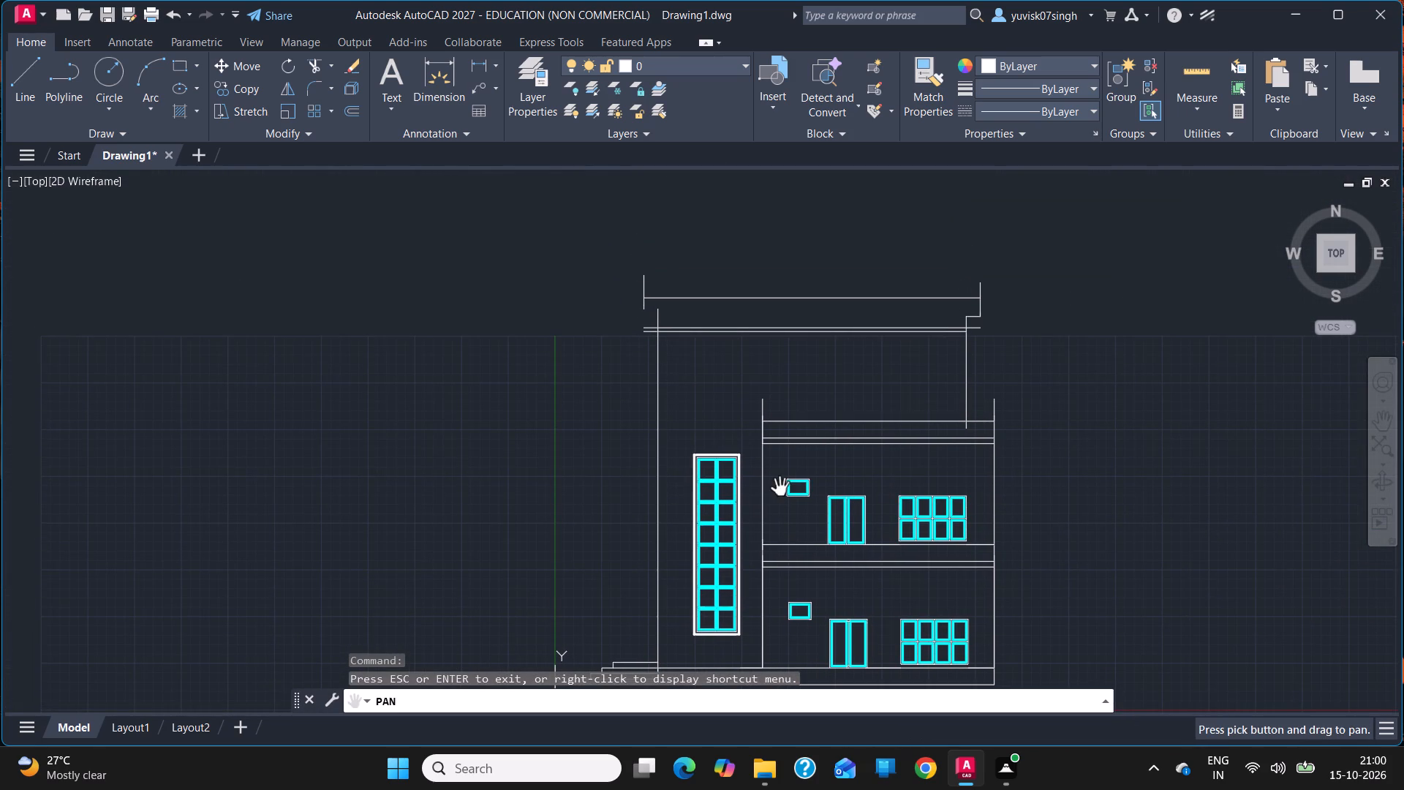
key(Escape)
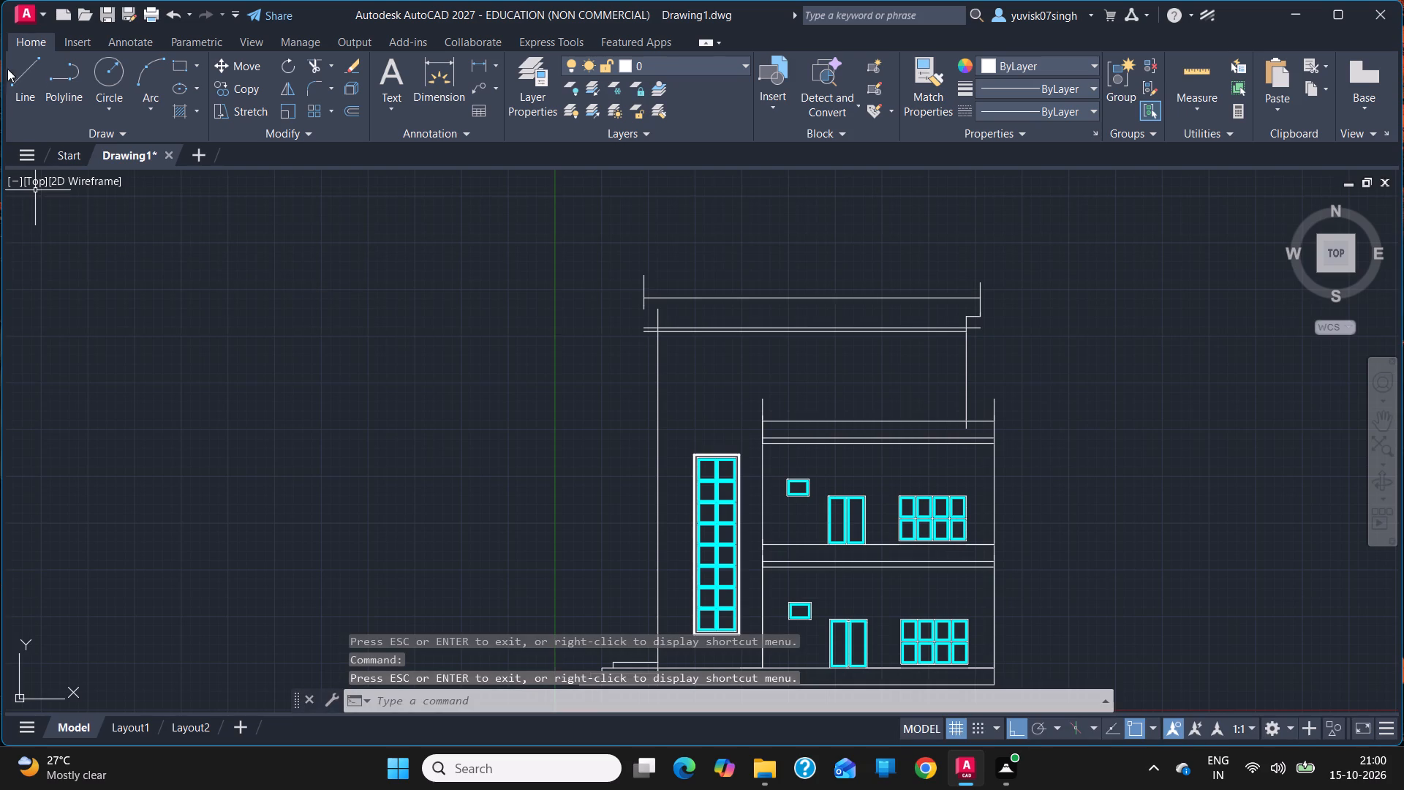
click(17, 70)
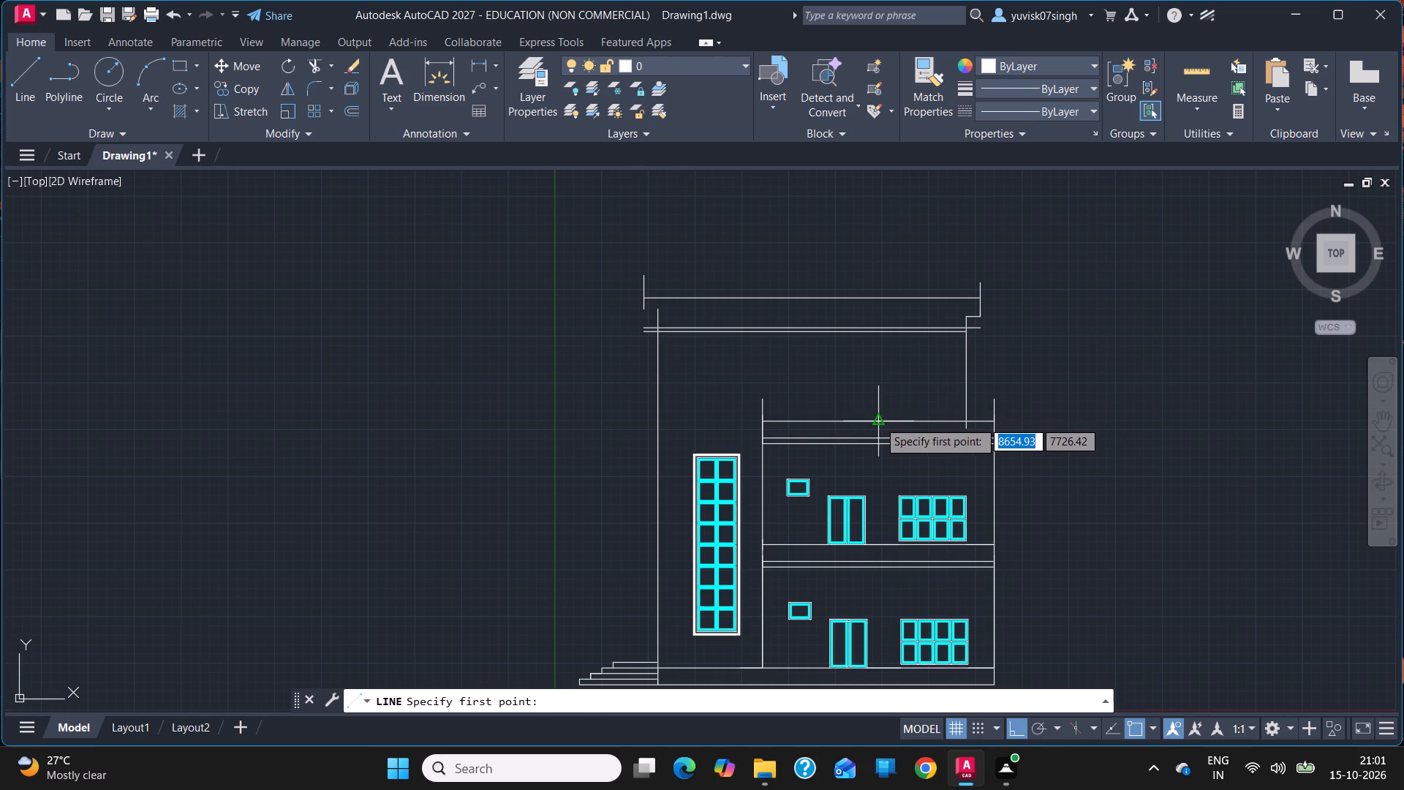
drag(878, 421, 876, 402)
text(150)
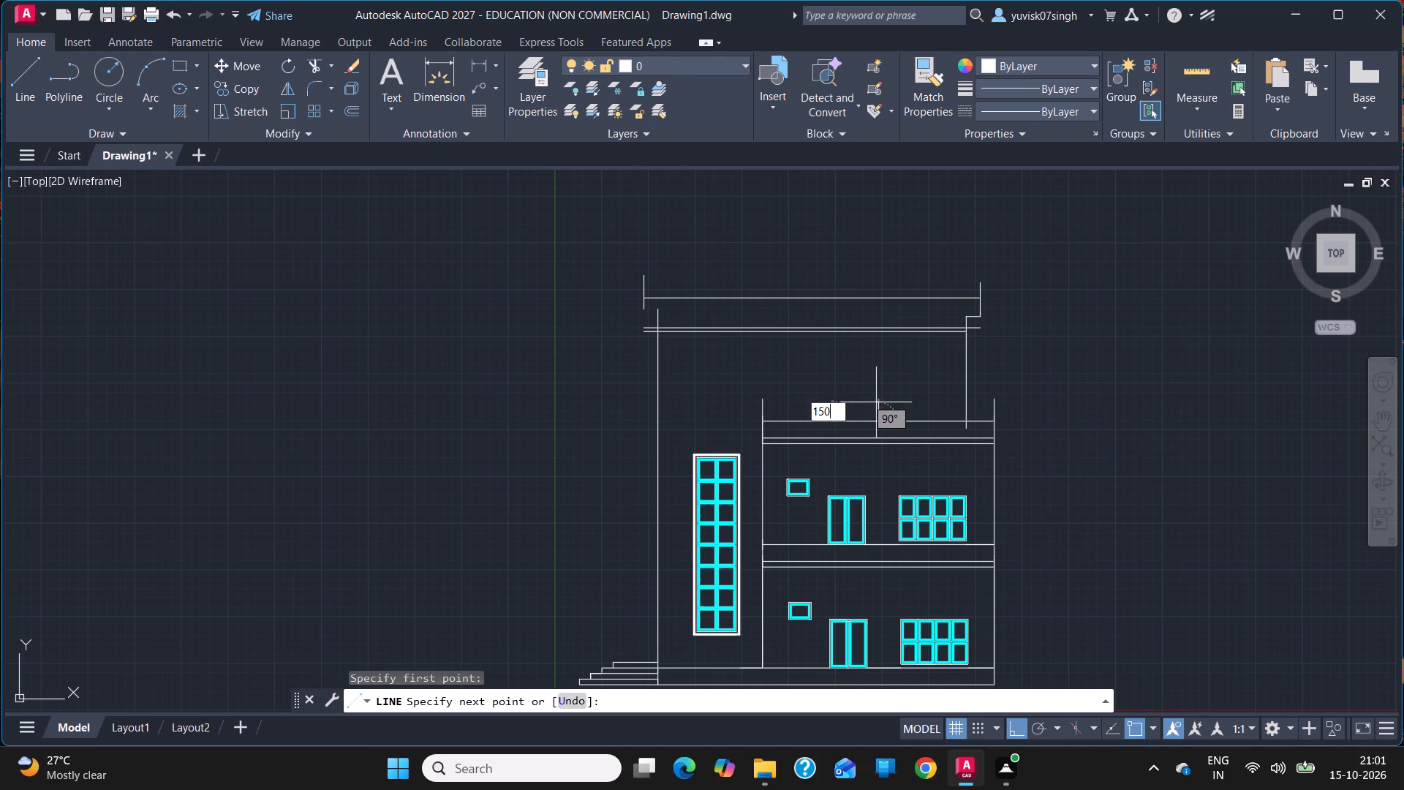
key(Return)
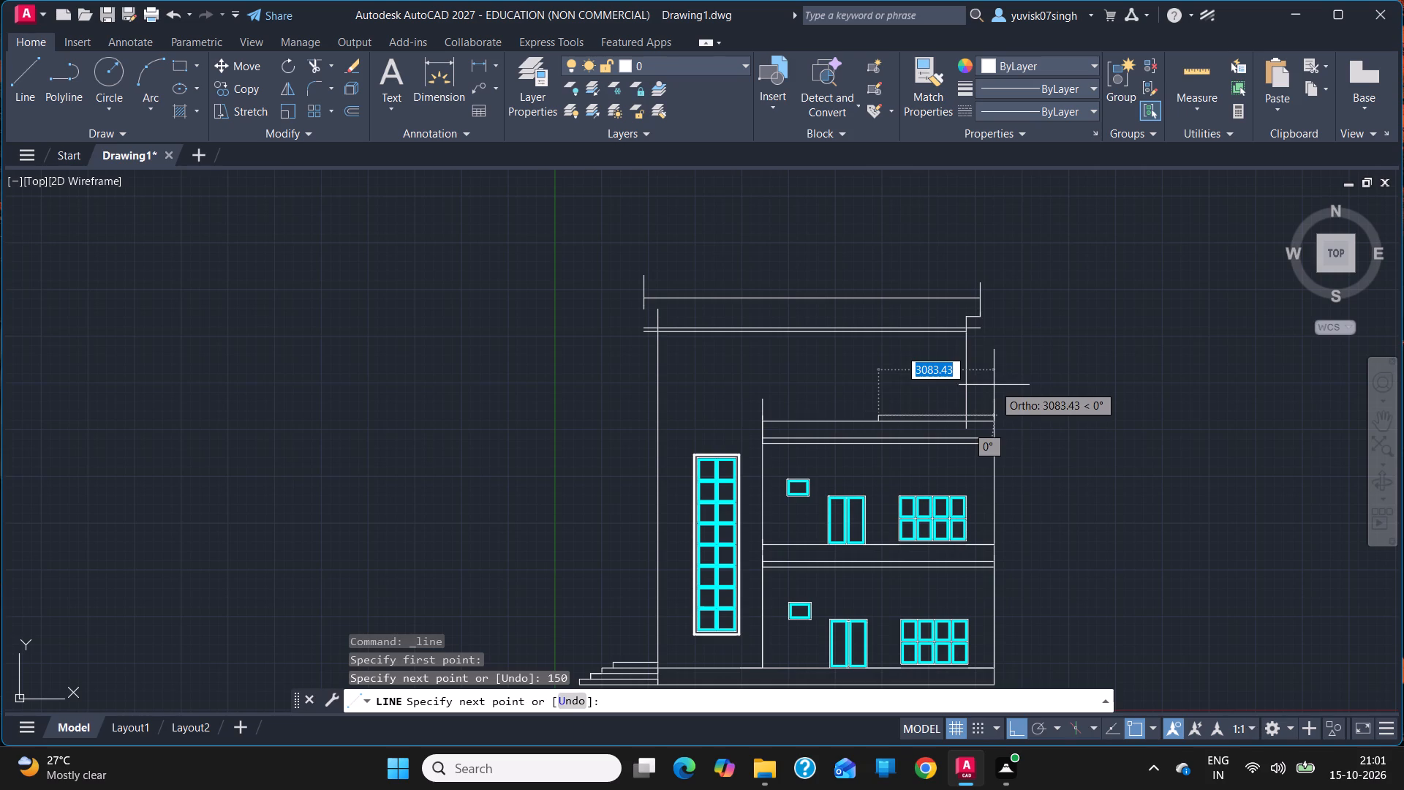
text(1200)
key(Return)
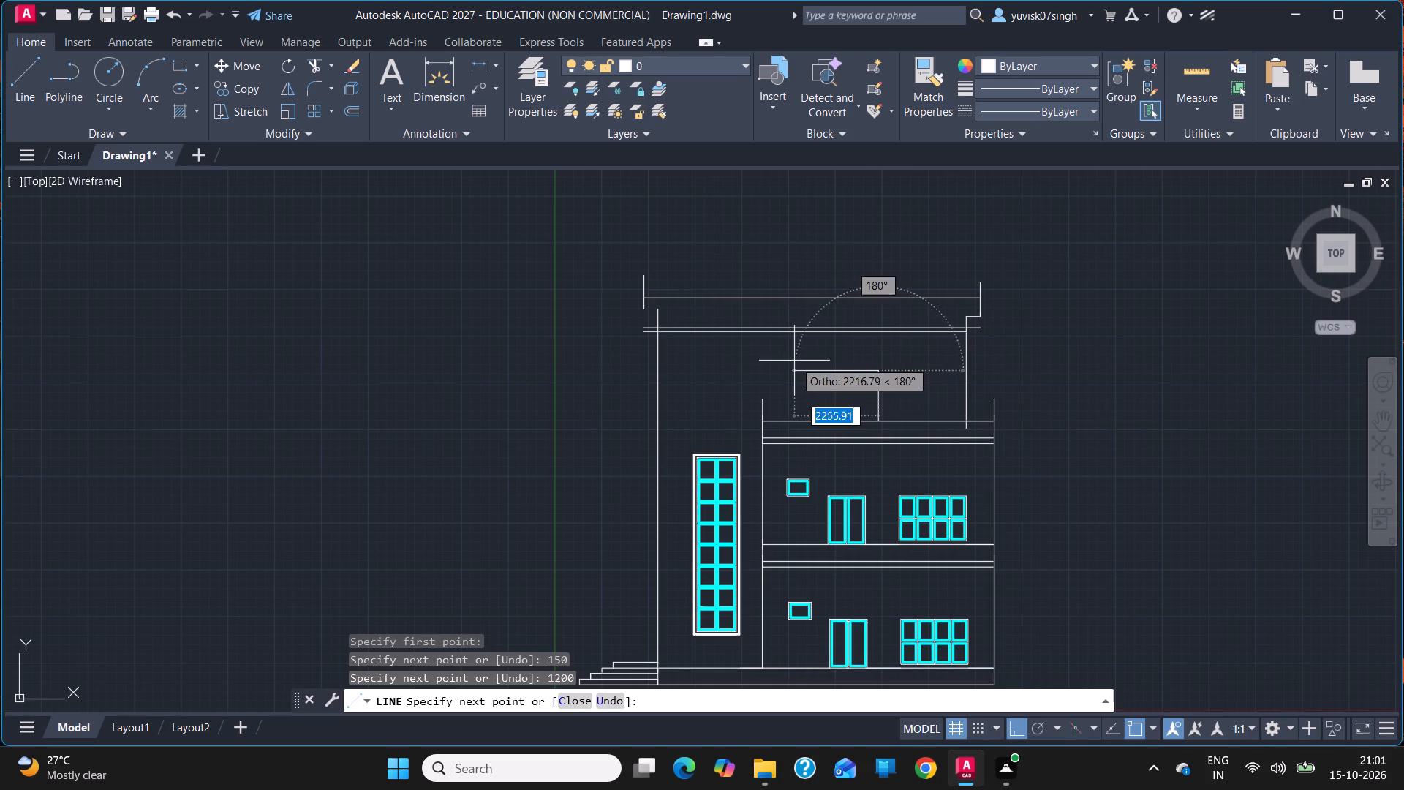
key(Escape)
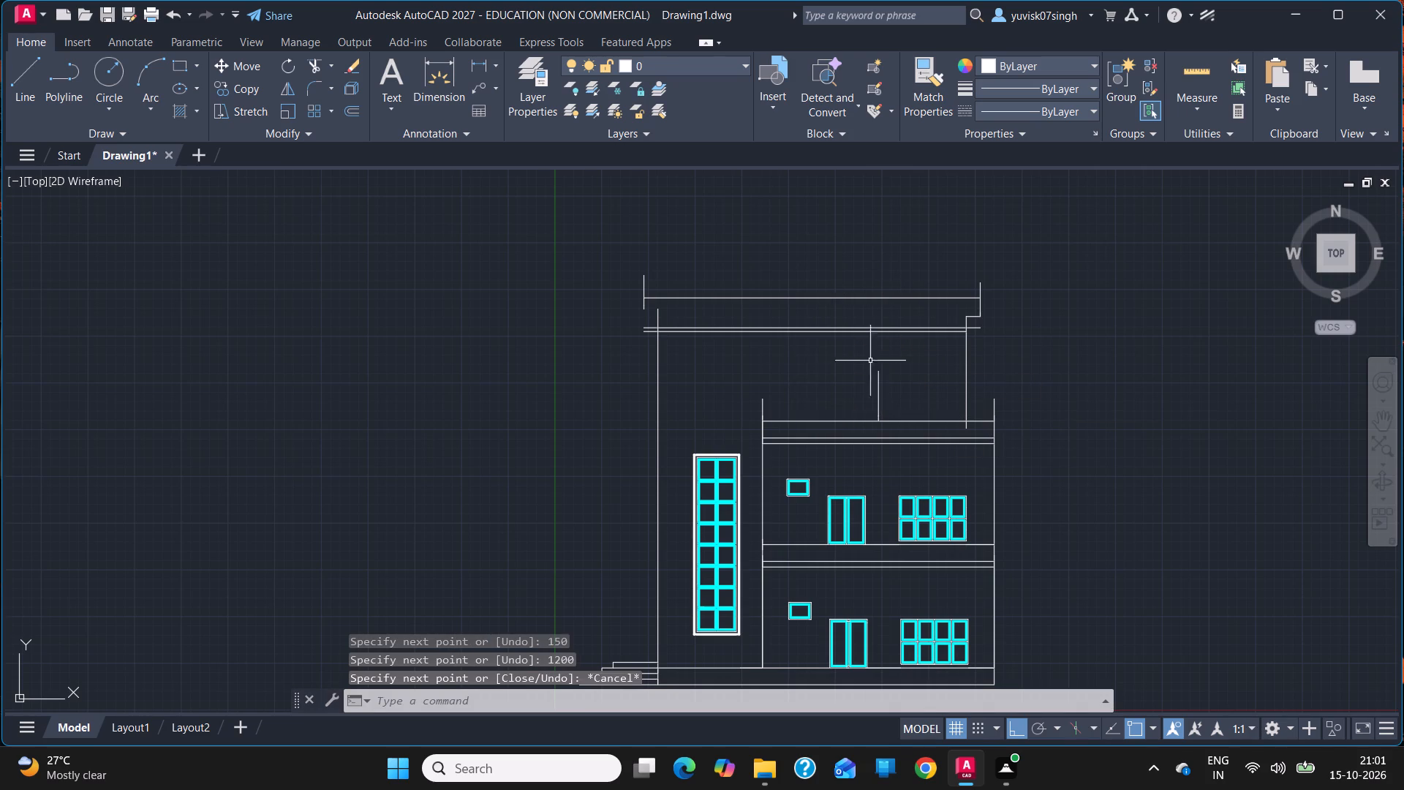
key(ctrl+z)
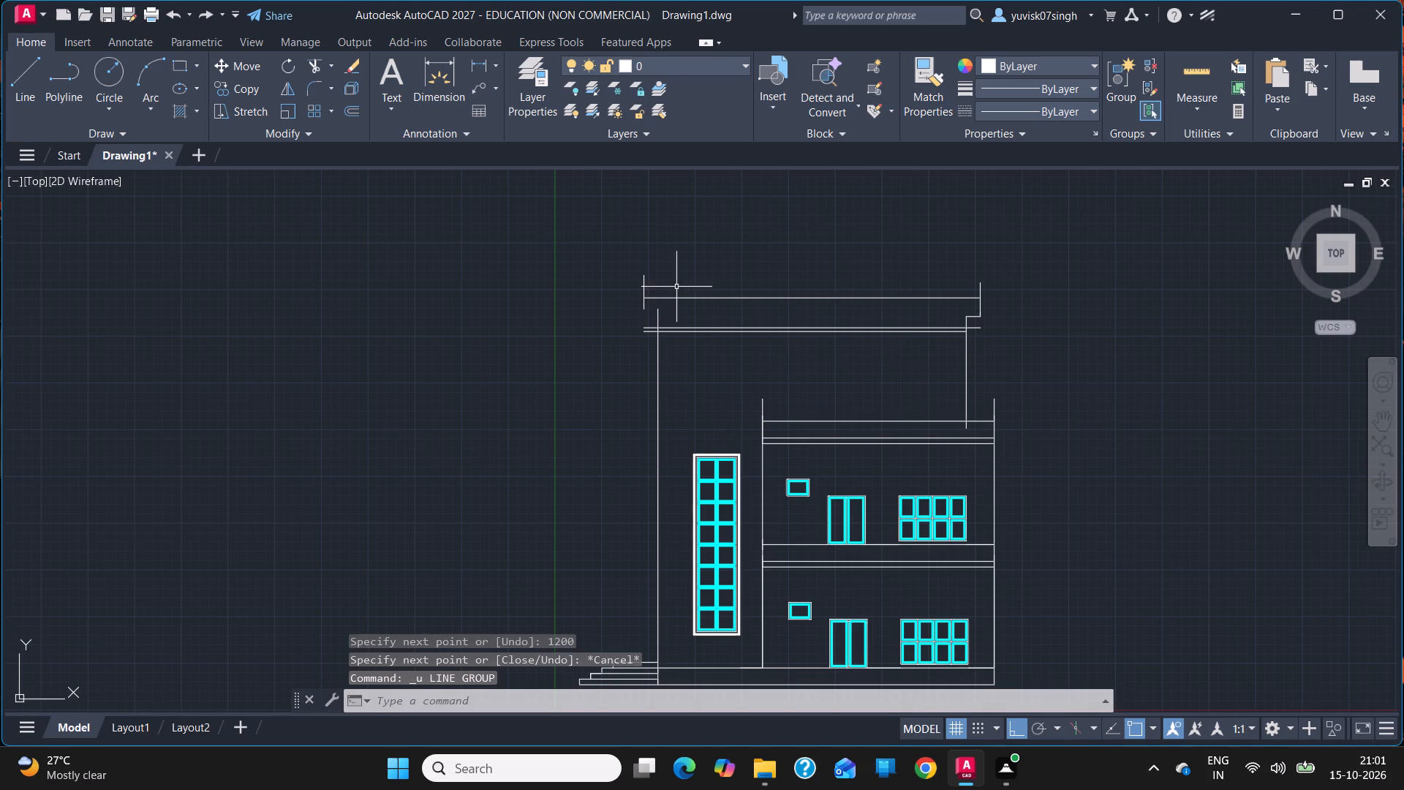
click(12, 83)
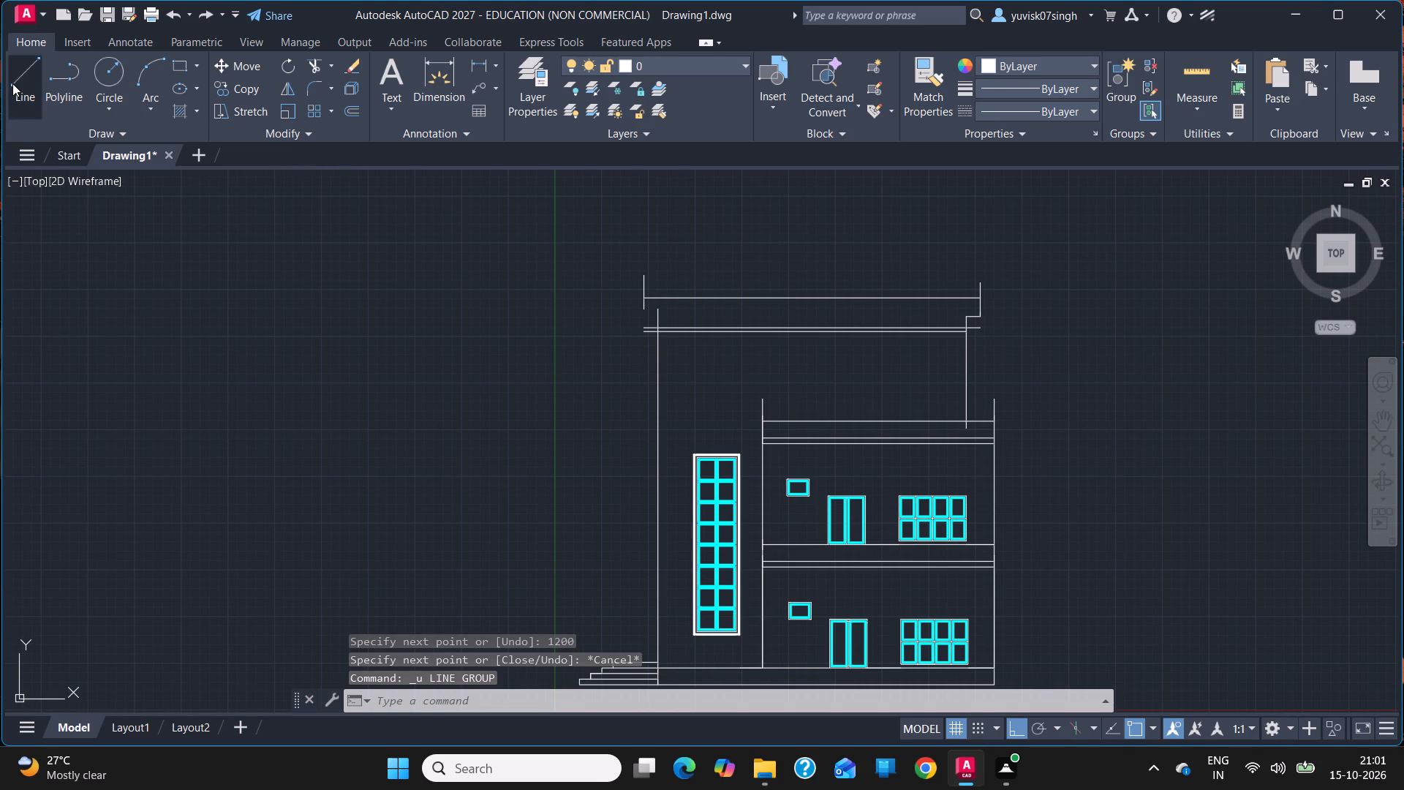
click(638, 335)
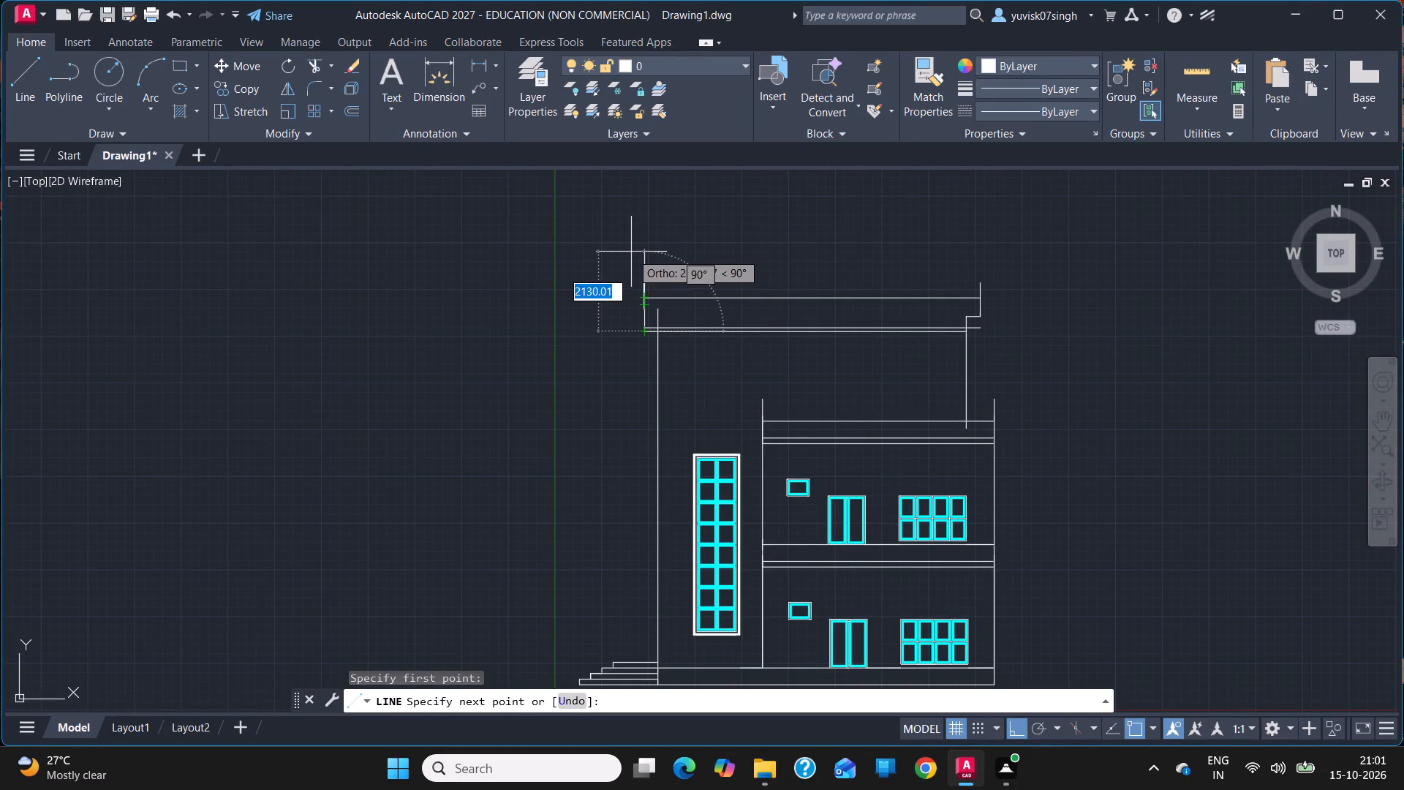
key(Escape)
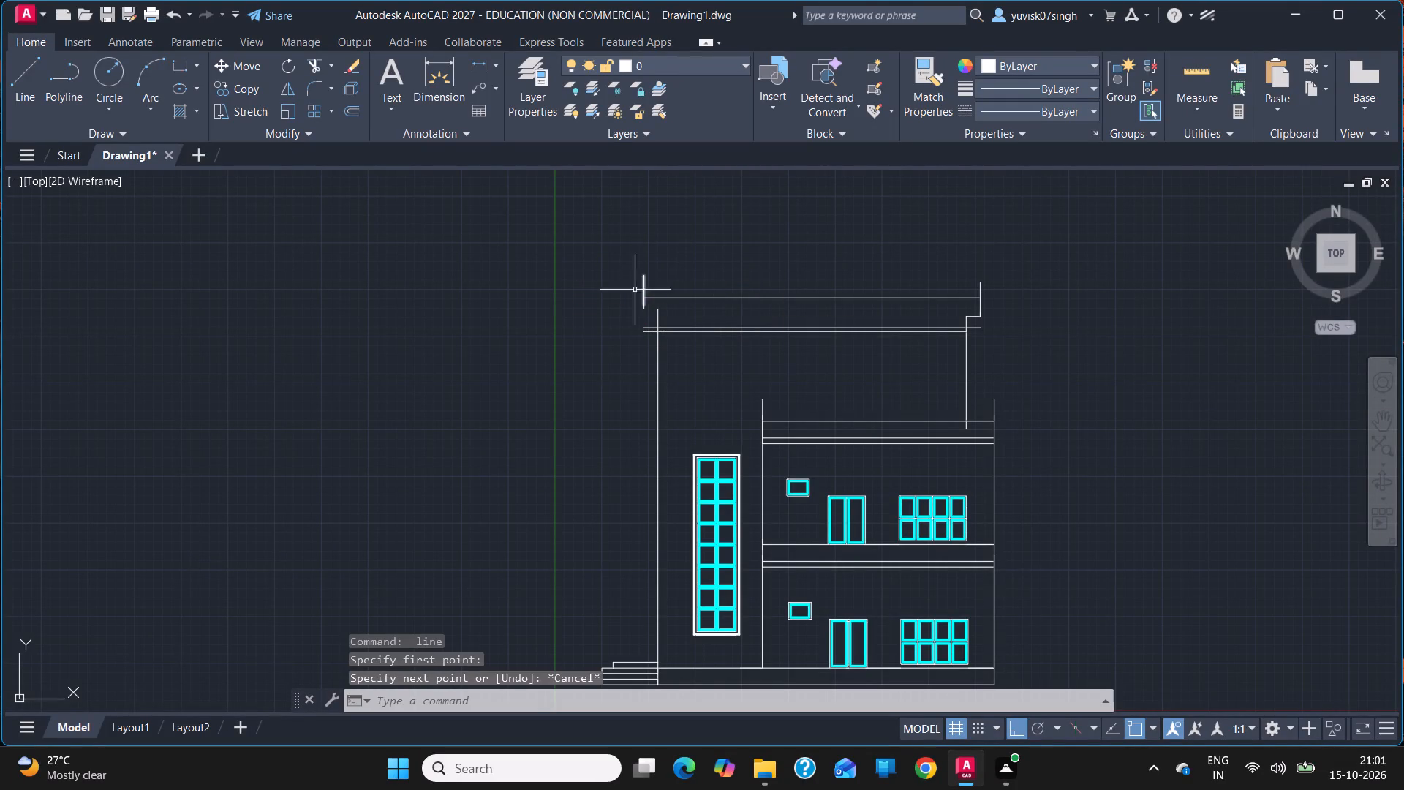
Delete the top roof's uppermost horizontal line and the vertical end lines at both of its ends.
drag(624, 296, 813, 293)
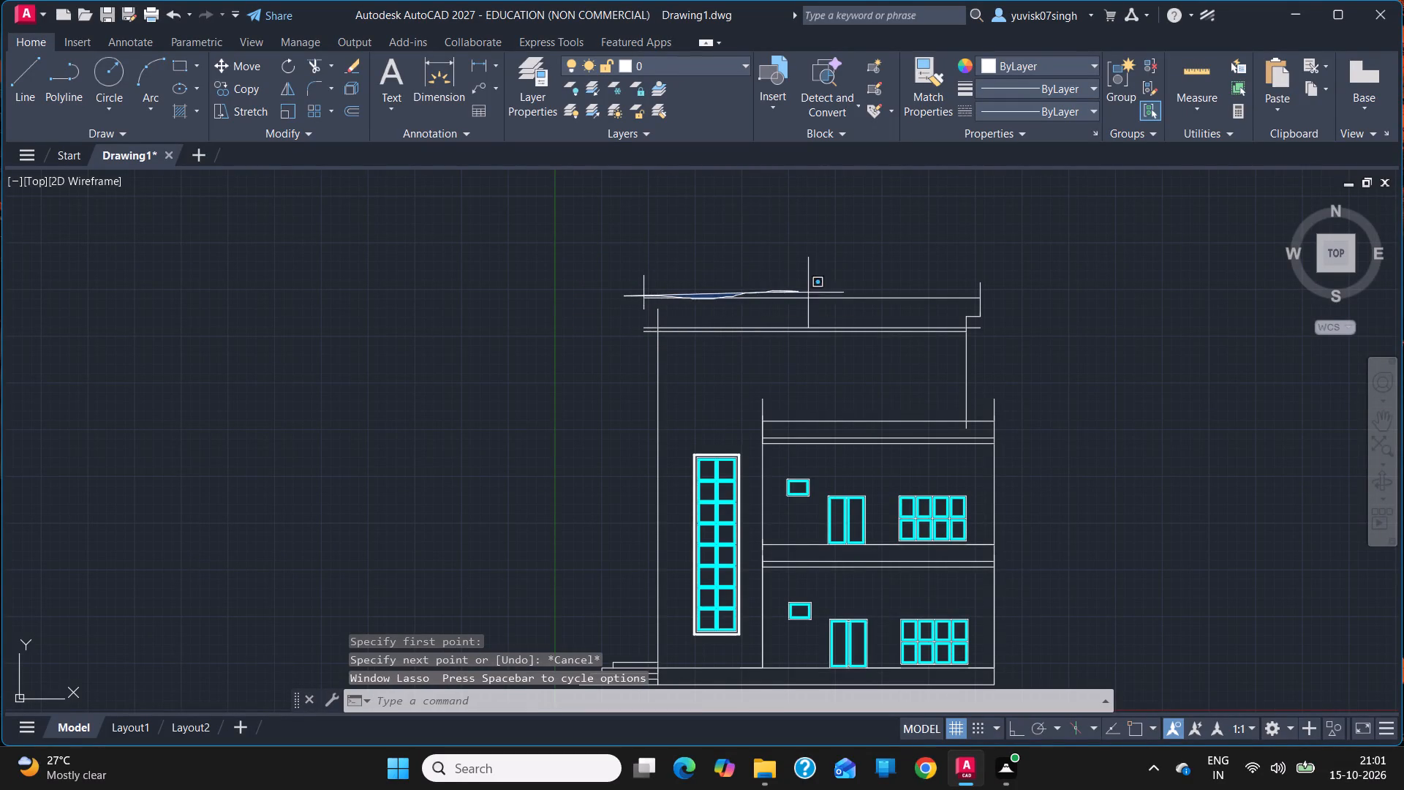
drag(813, 293, 970, 299)
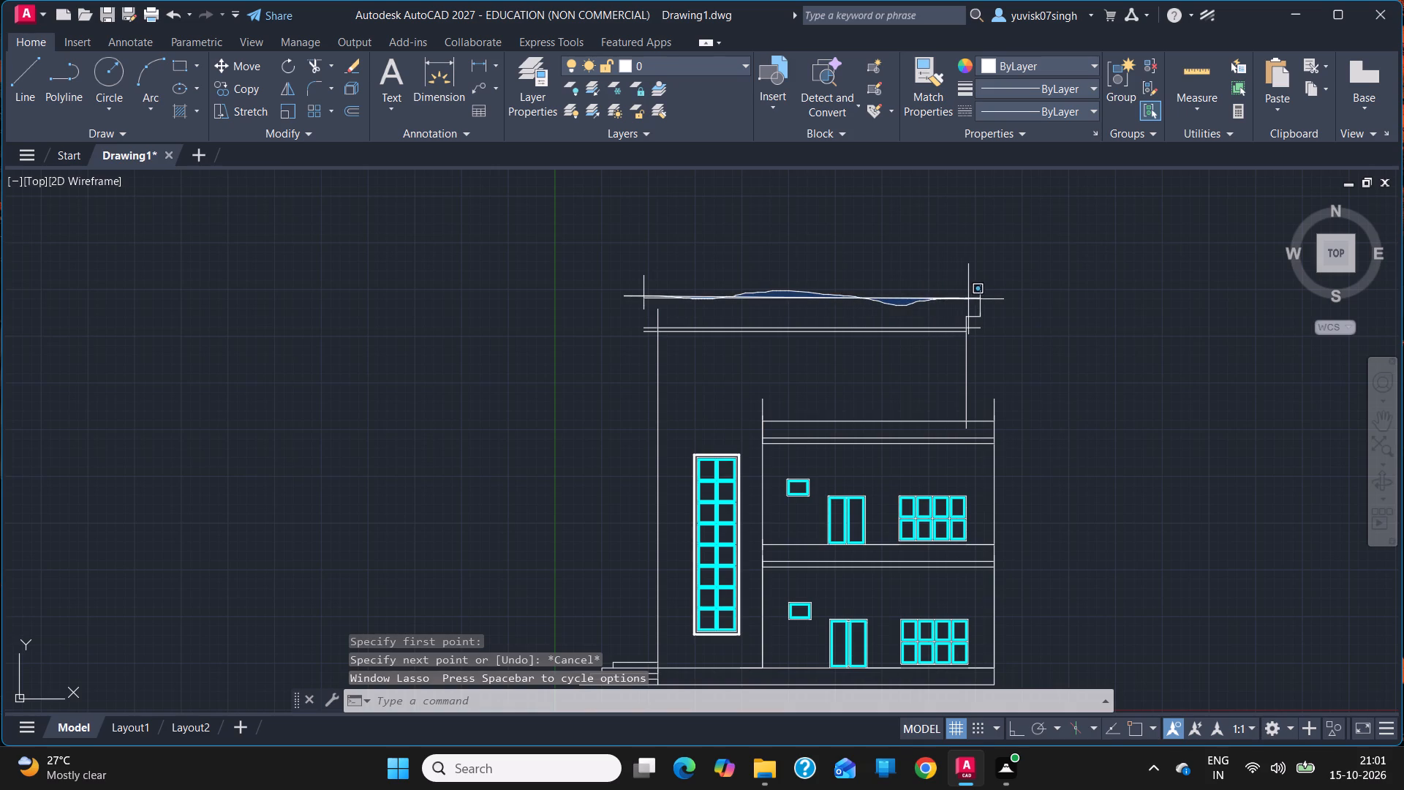
drag(970, 299, 985, 301)
drag(1022, 316, 746, 266)
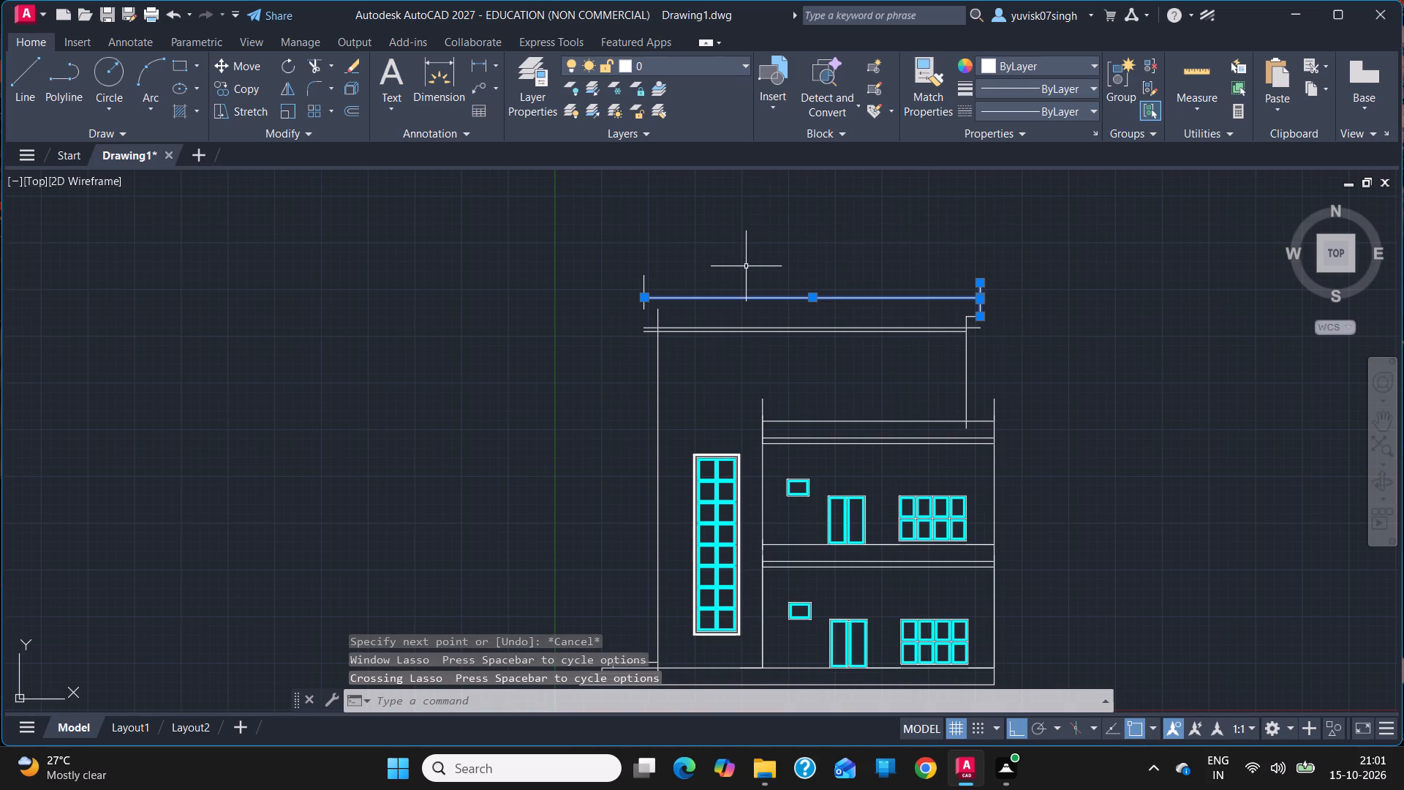
key(Delete)
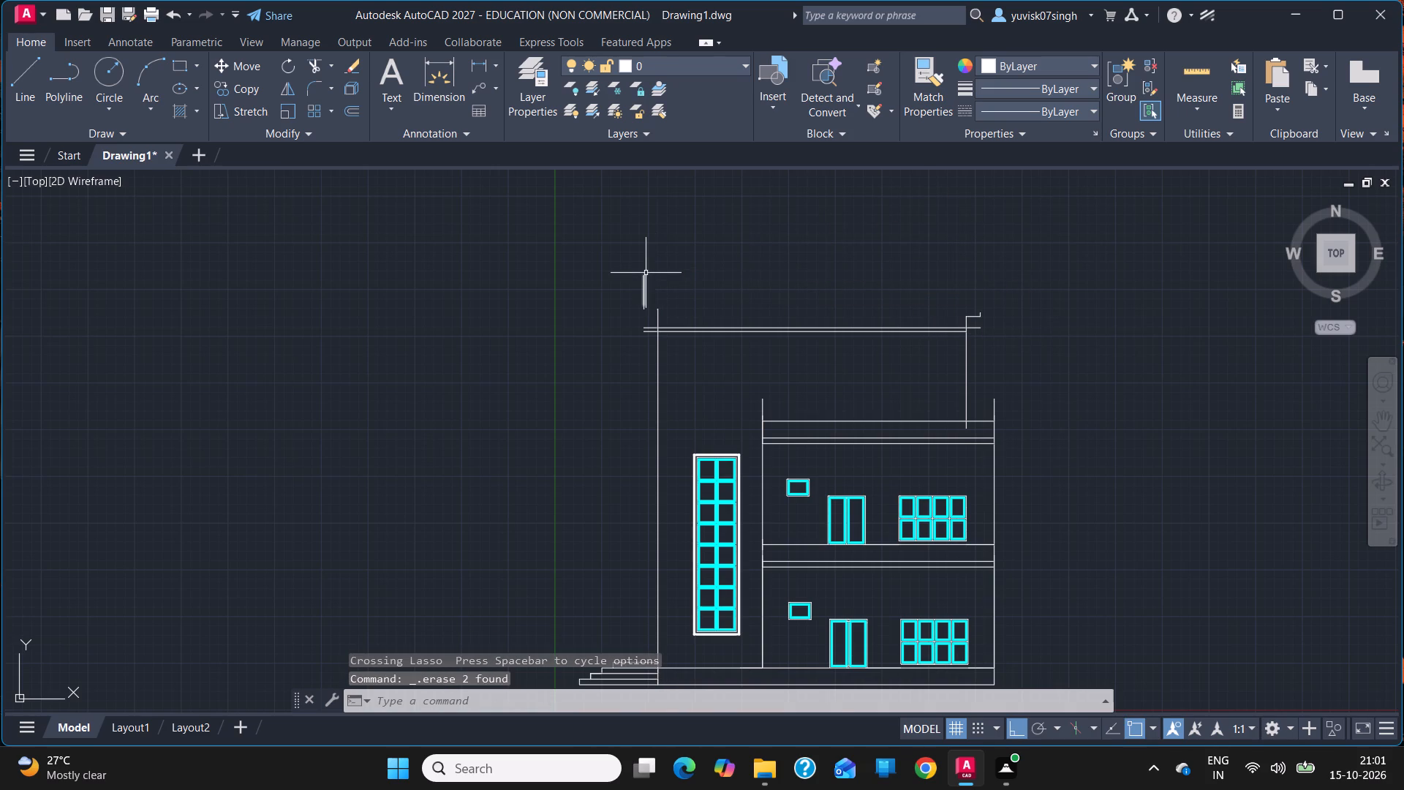
click(643, 274)
key(Delete)
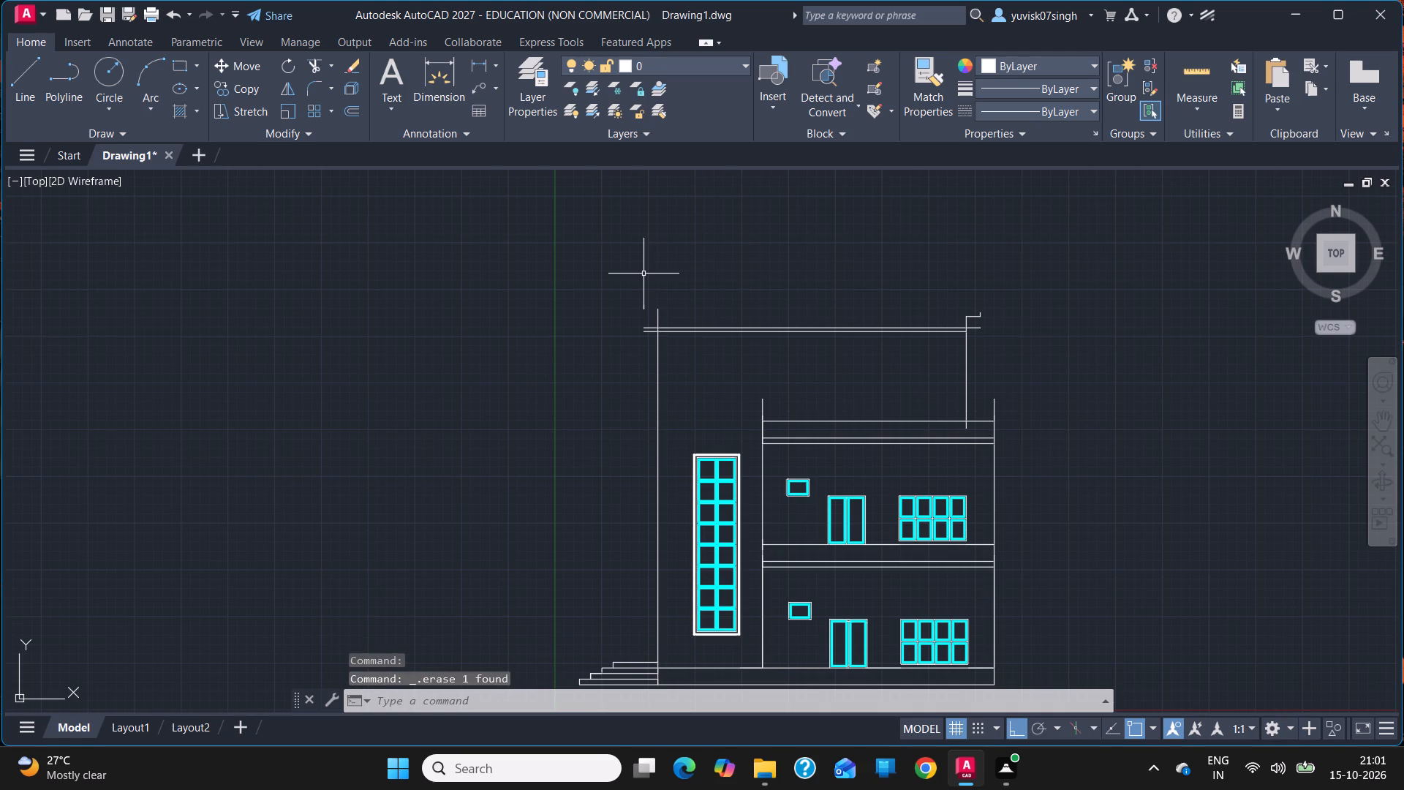
Draw the top roof outline from the slab's stair-tower underside corner: 900 up, 9000 across, down to the slab's opposite end and back to the wall line.
click(1, 83)
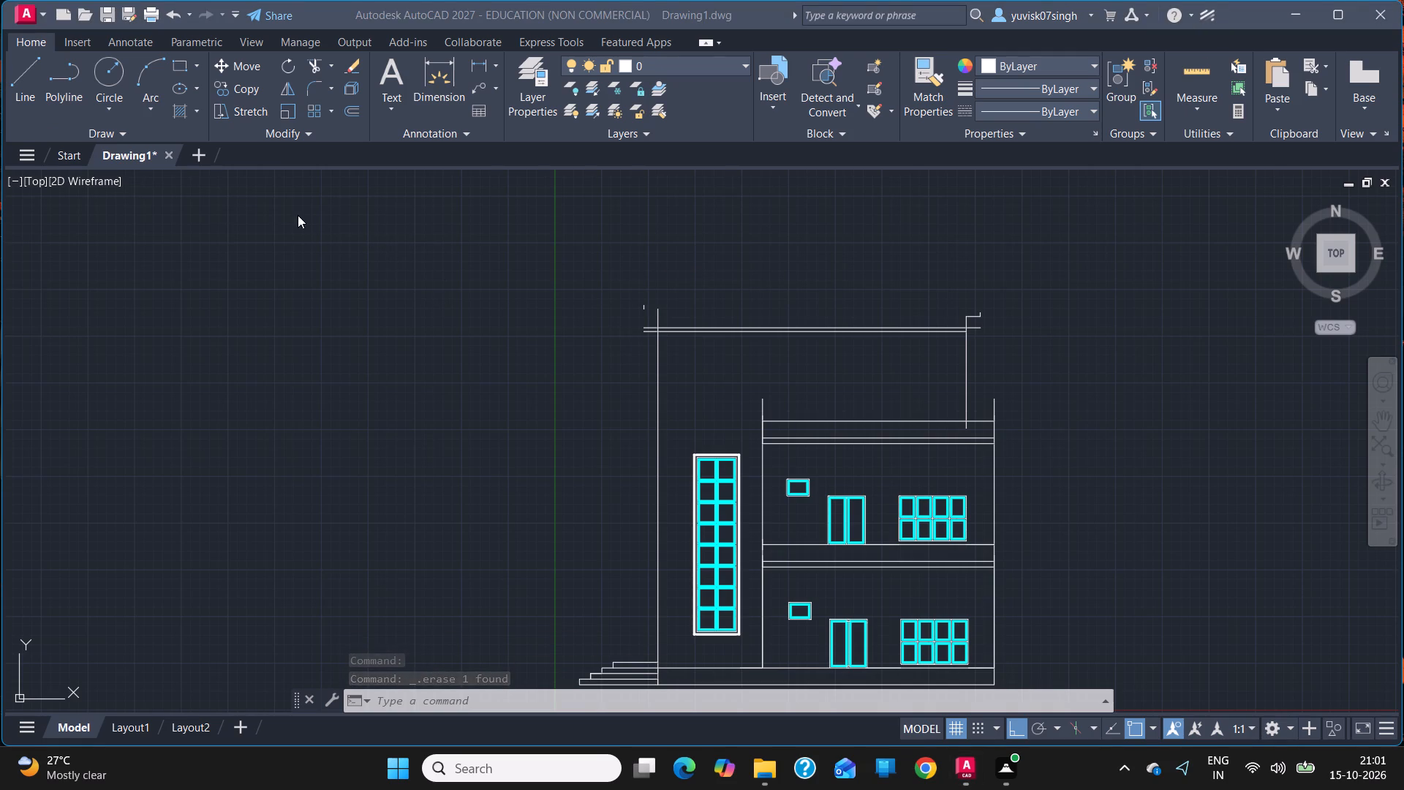
click(28, 83)
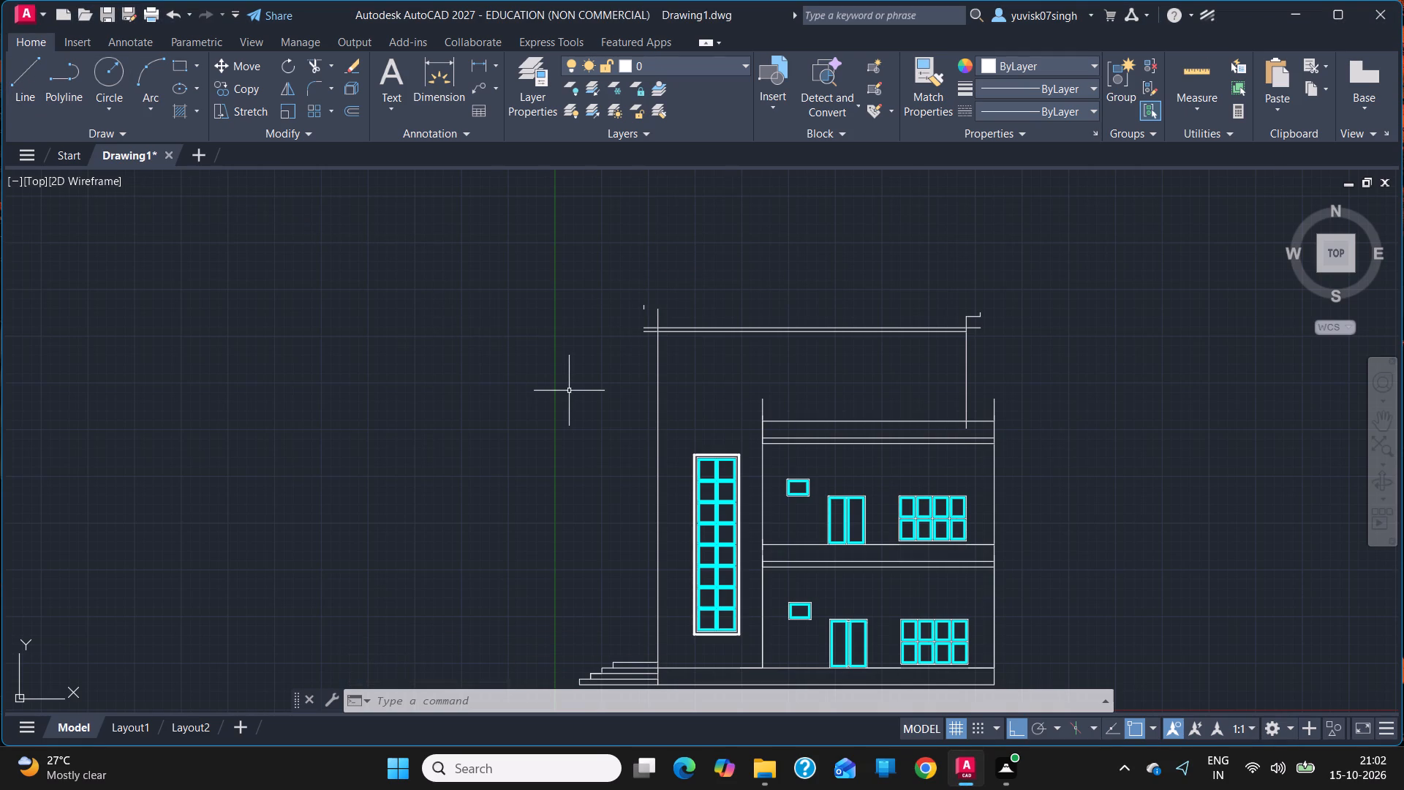
double_click(15, 94)
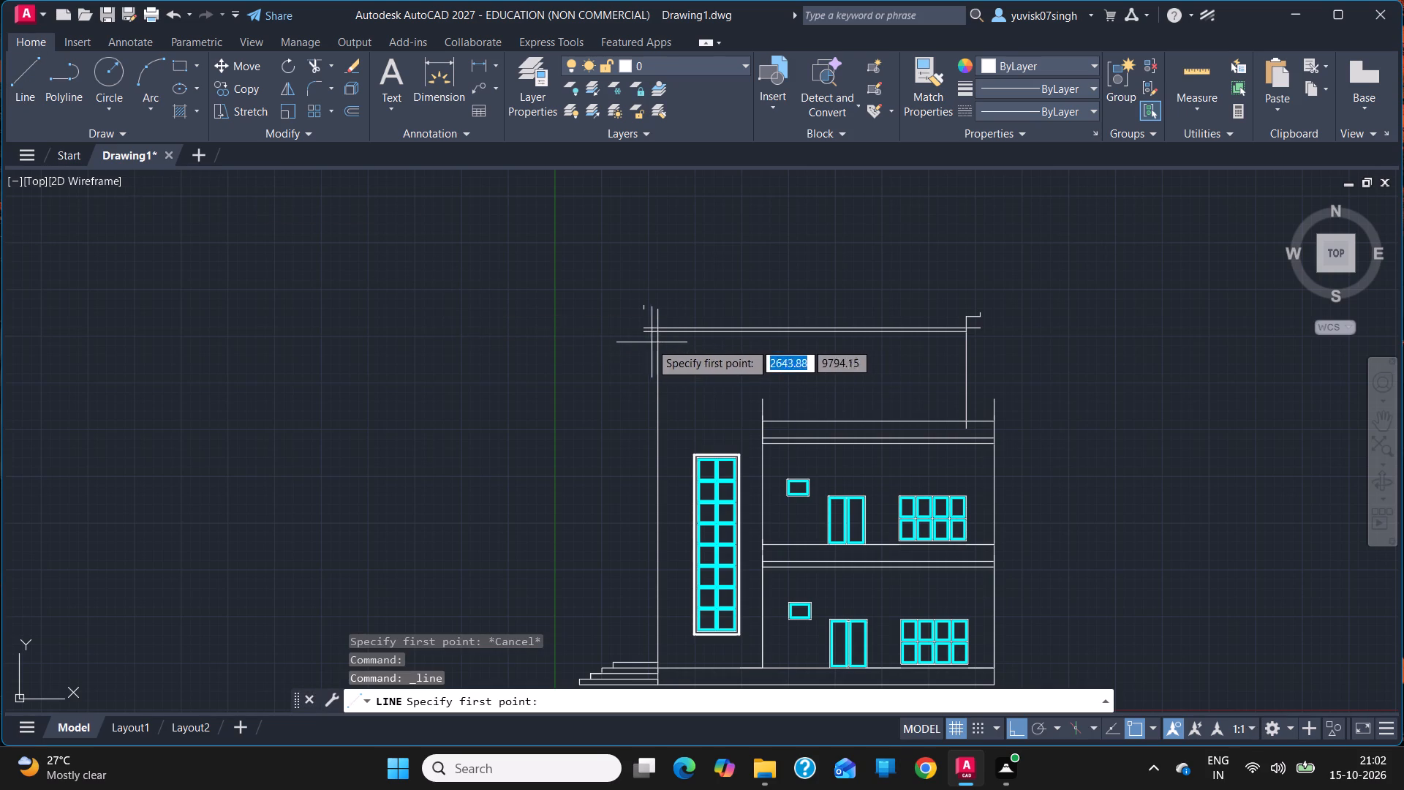
drag(639, 335, 635, 287)
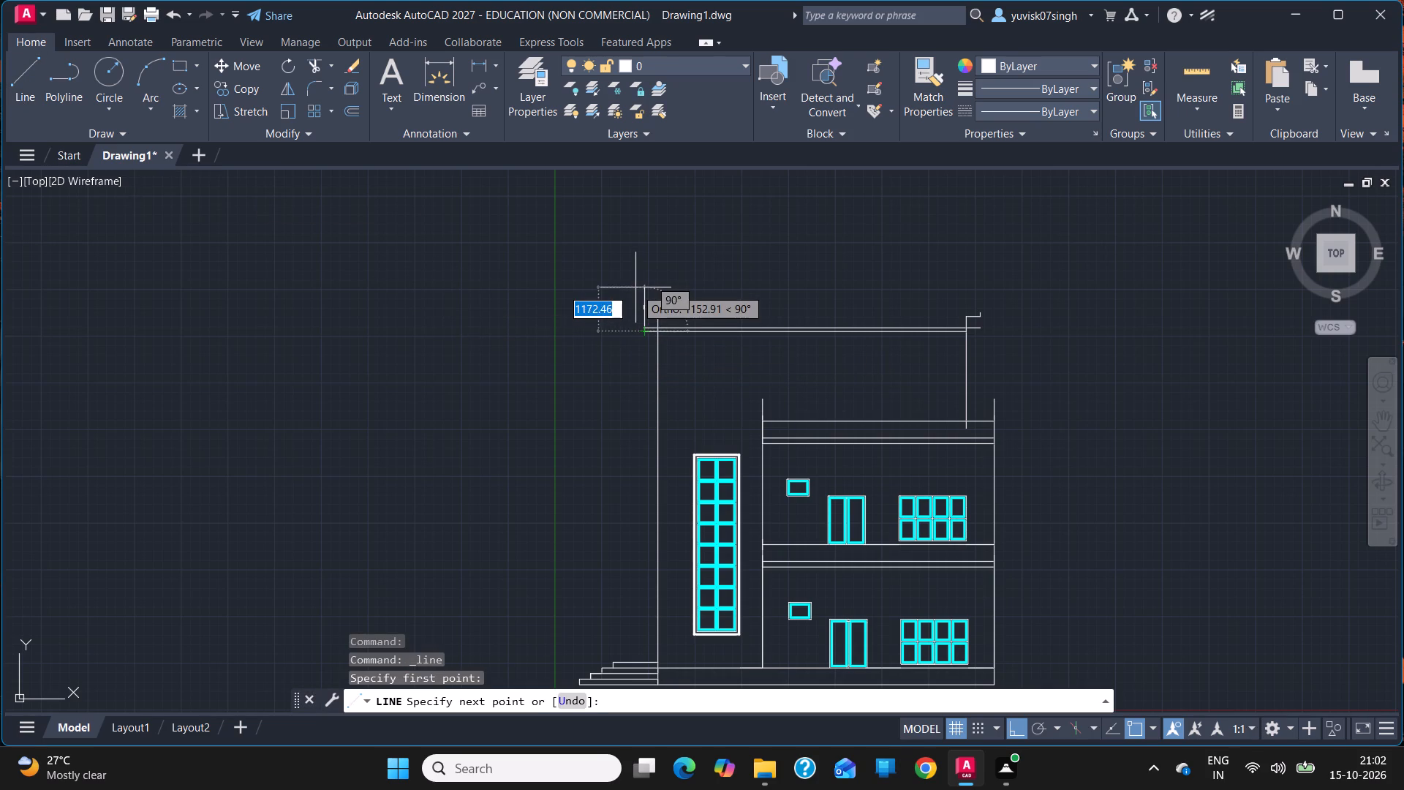
drag(635, 287, 635, 287)
text(900)
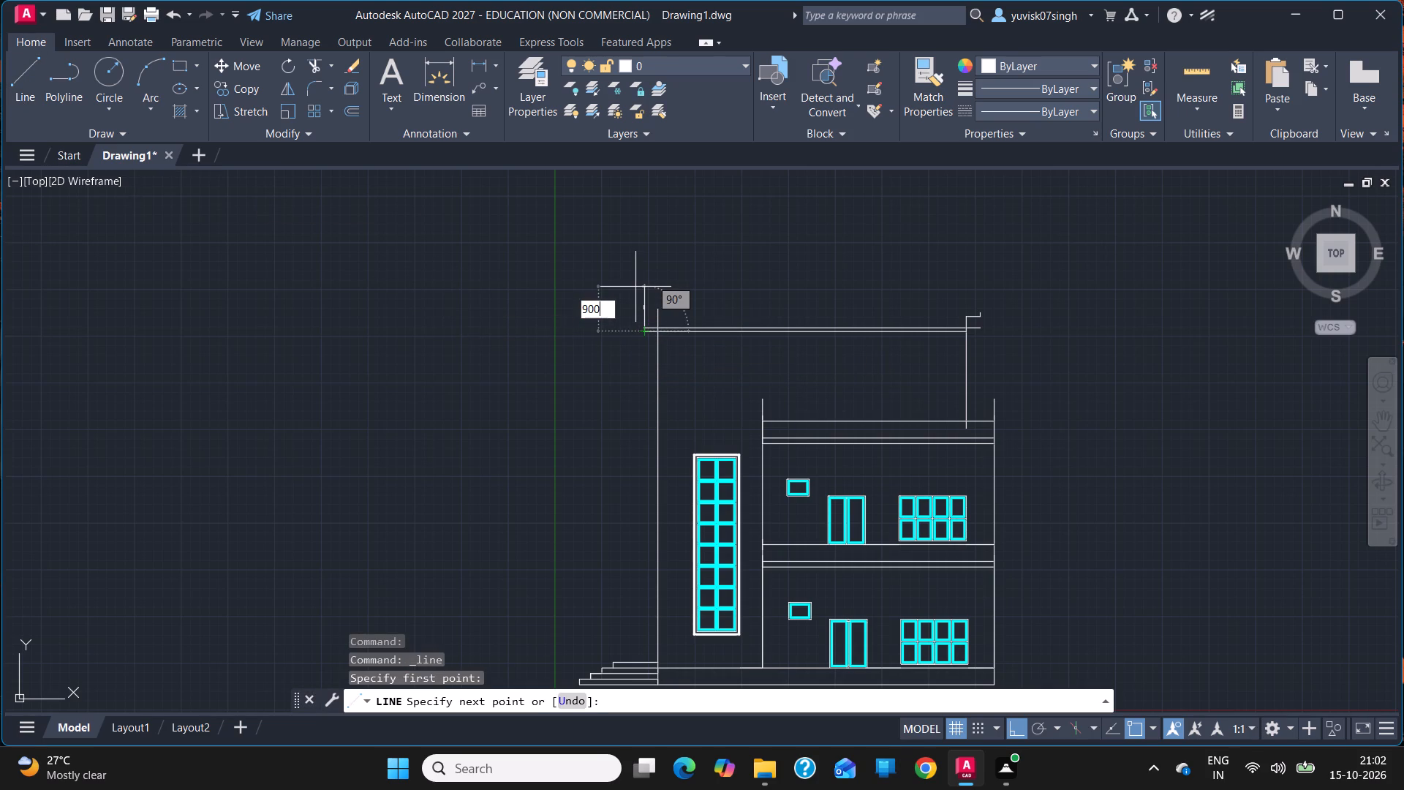
key(Return)
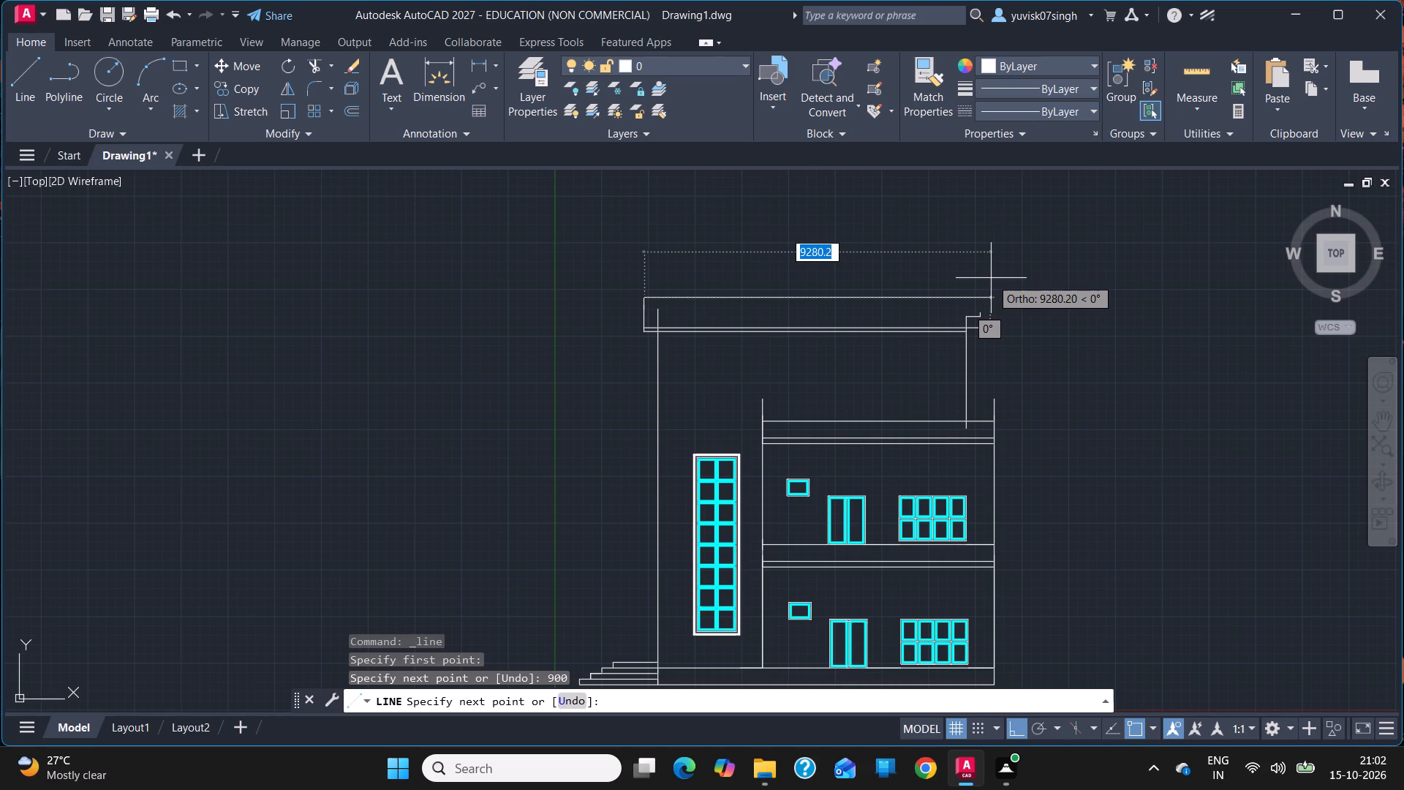
text(900)
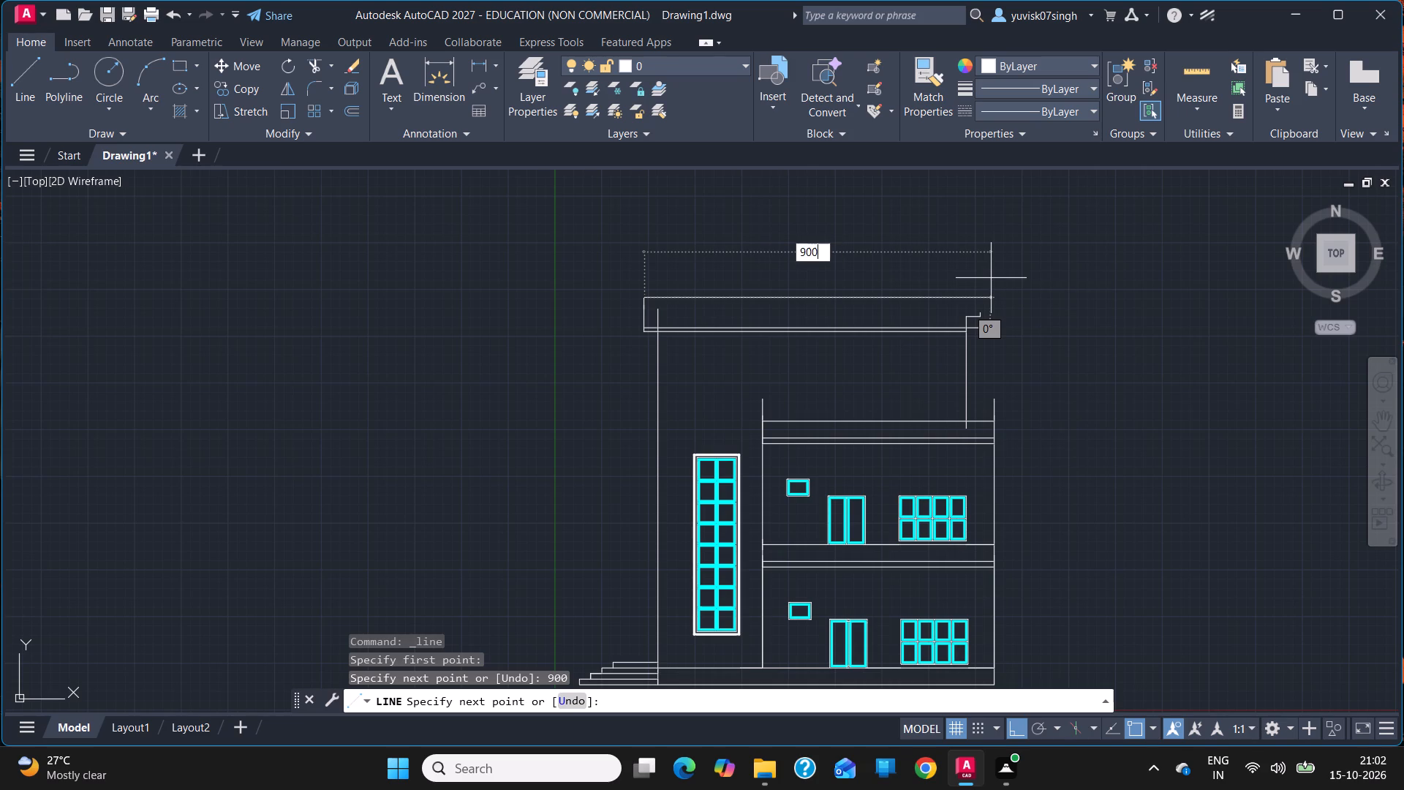
key(0)
key(Return)
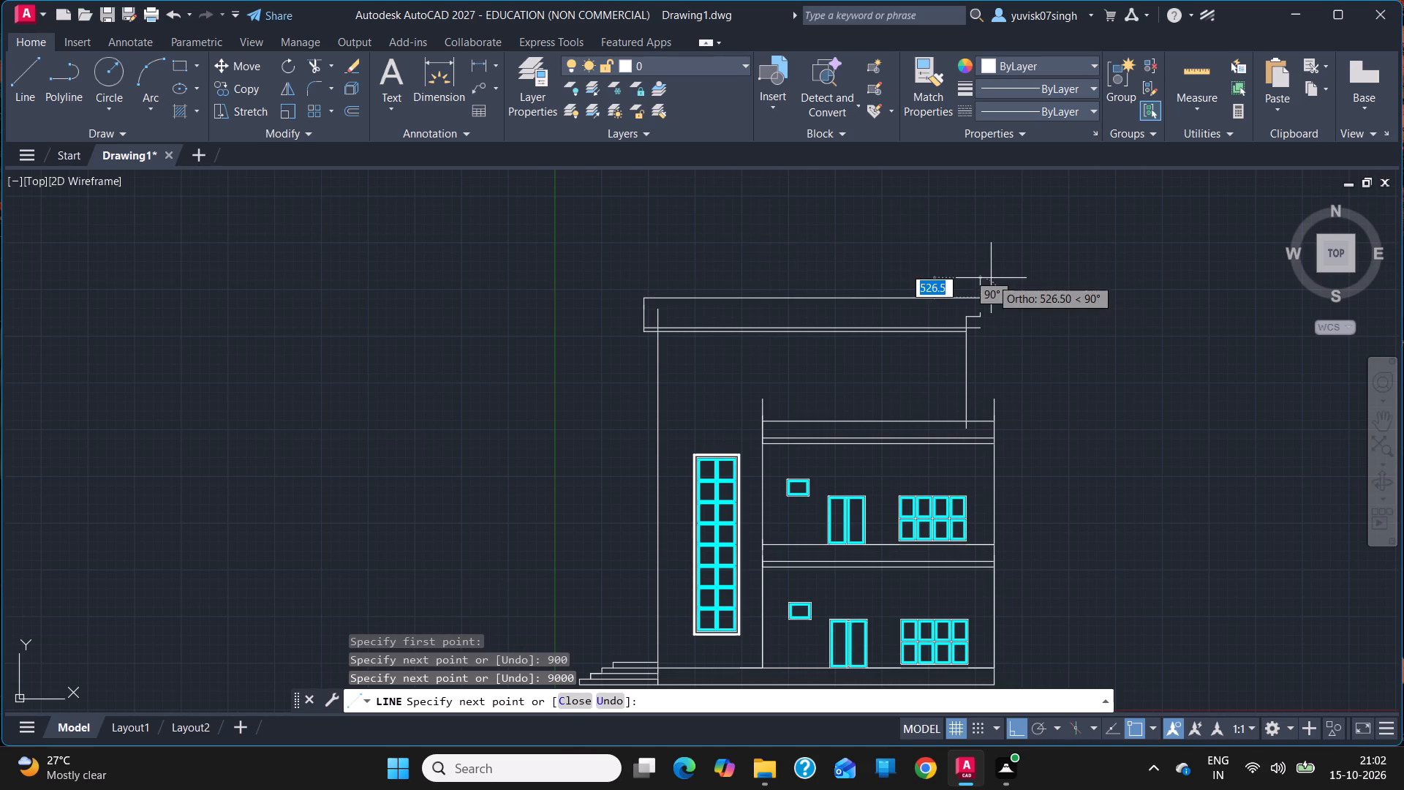
click(975, 333)
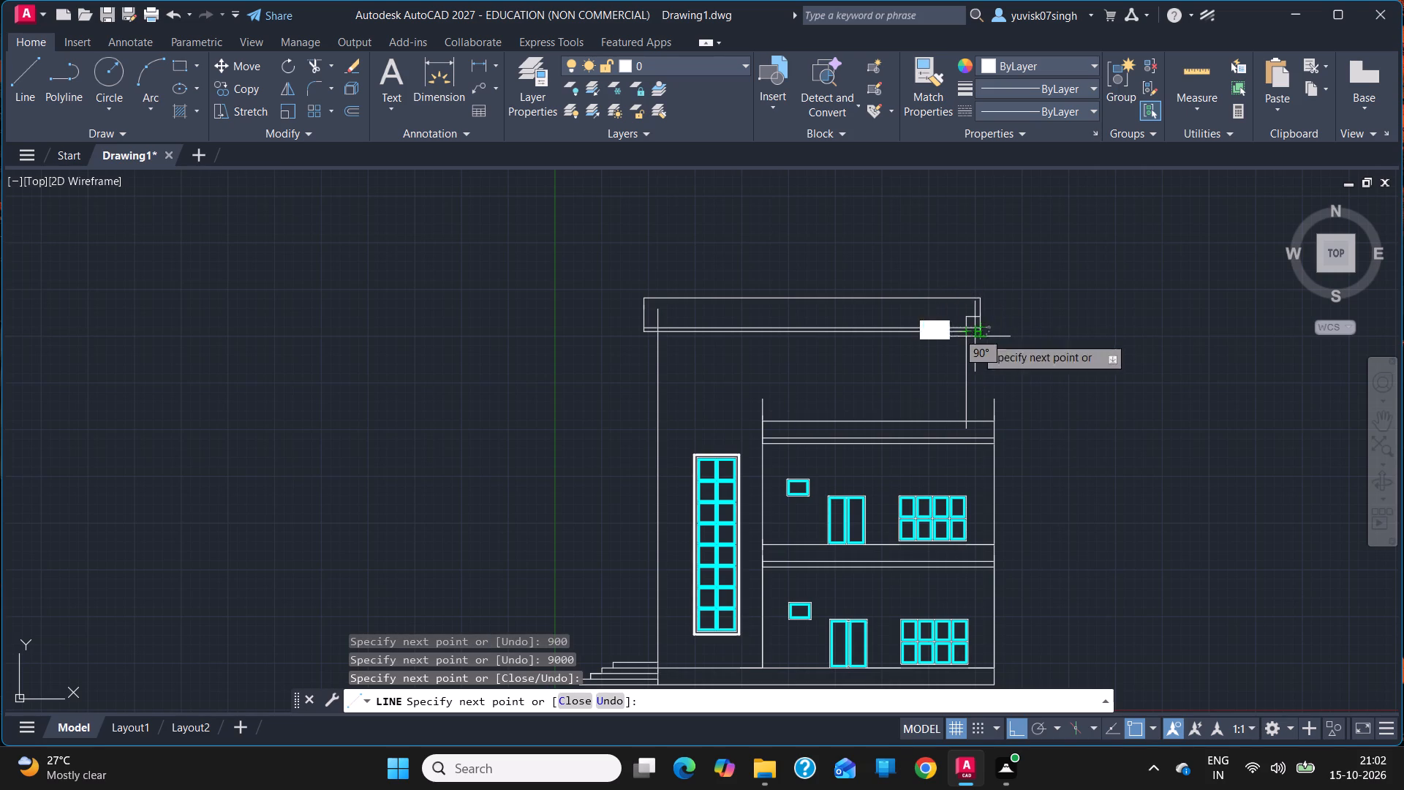
click(981, 333)
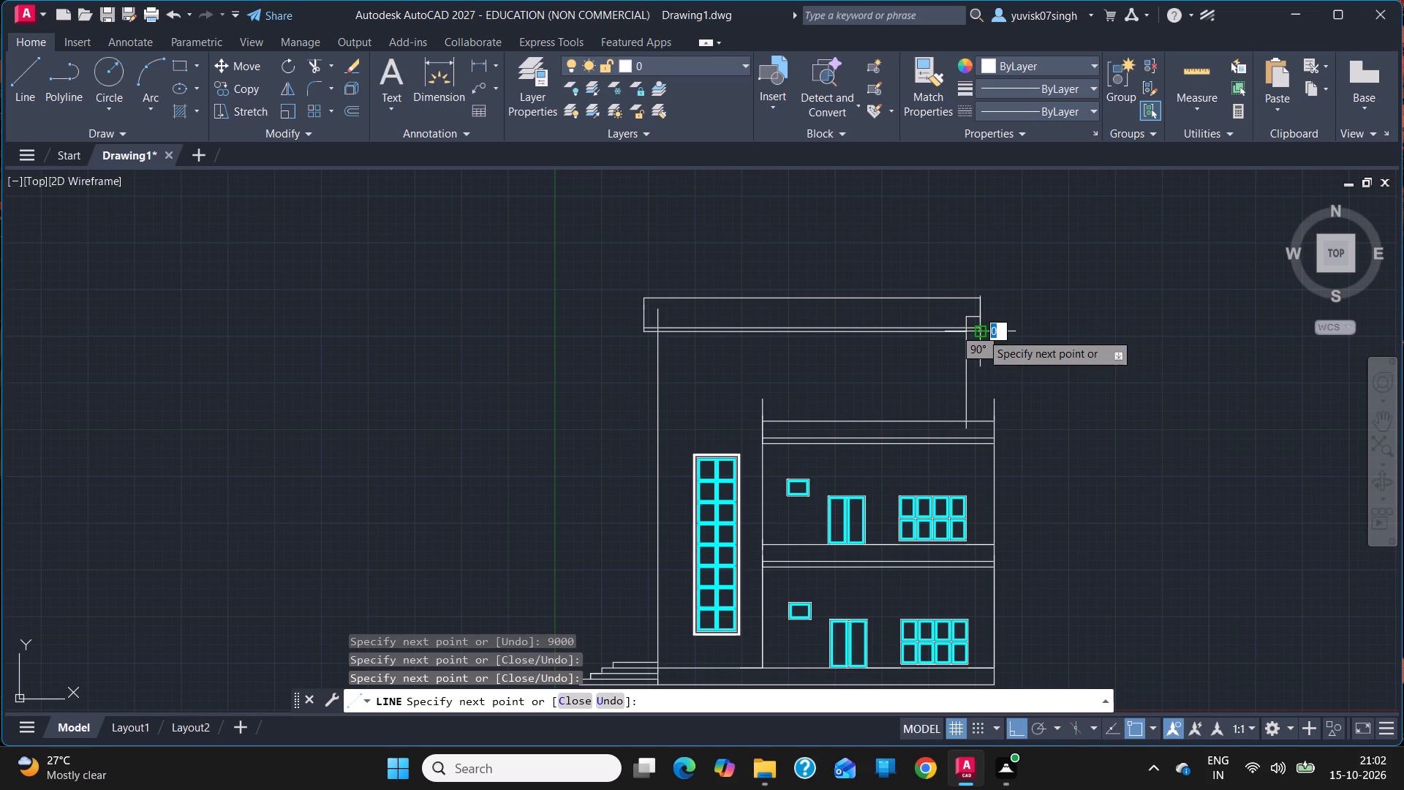
click(968, 333)
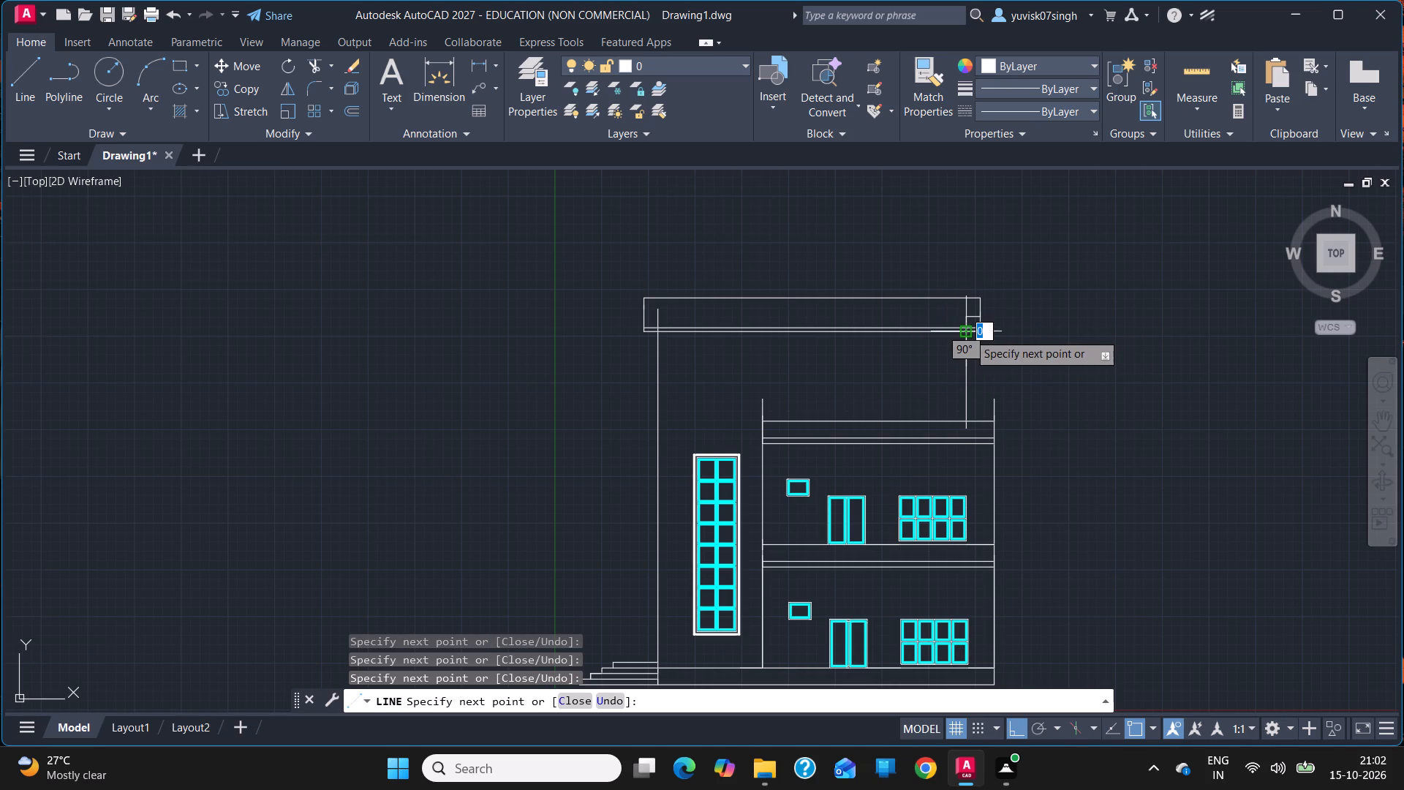
key(Escape)
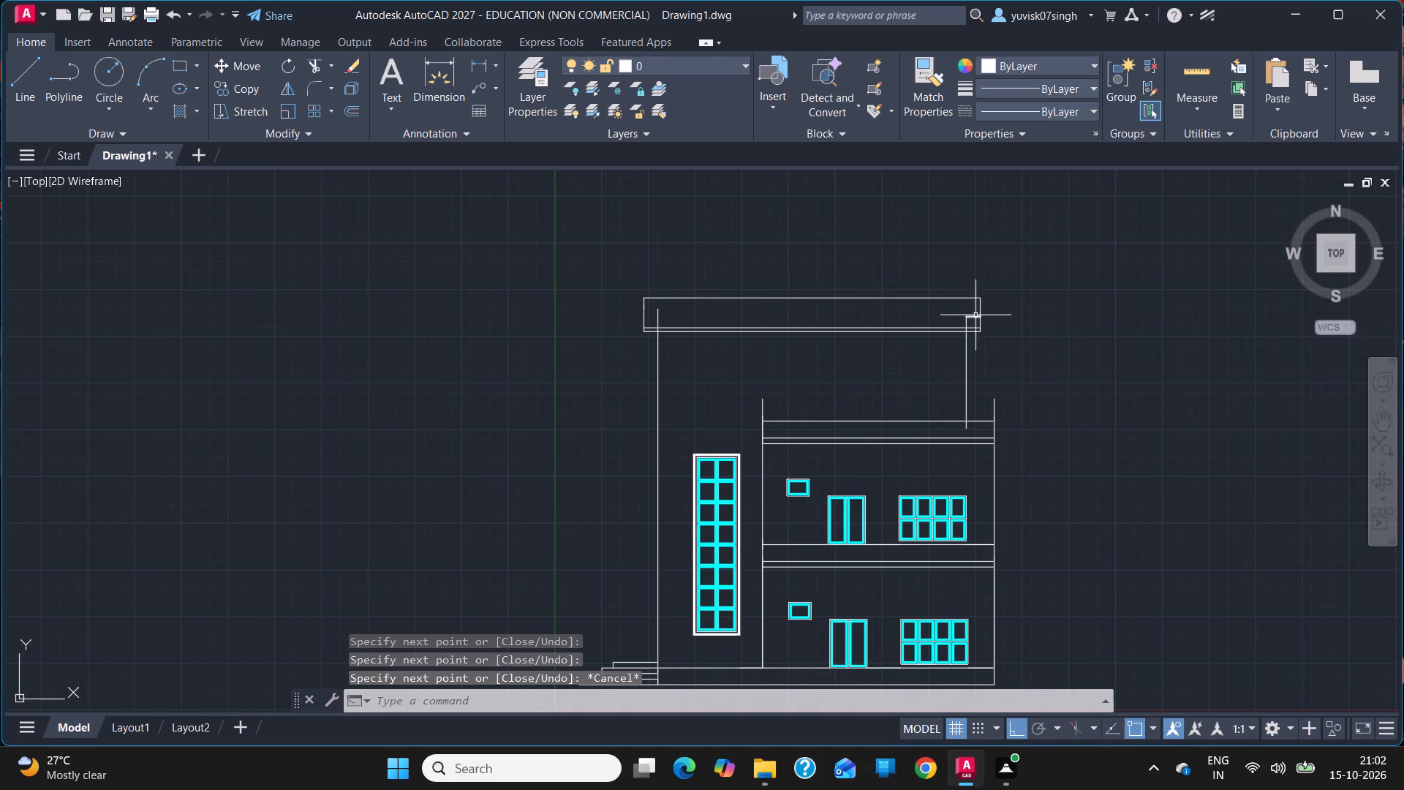
Delete the leftover short horizontal line inside the top roof outline at the end away from the stair tower.
click(975, 315)
key(Delete)
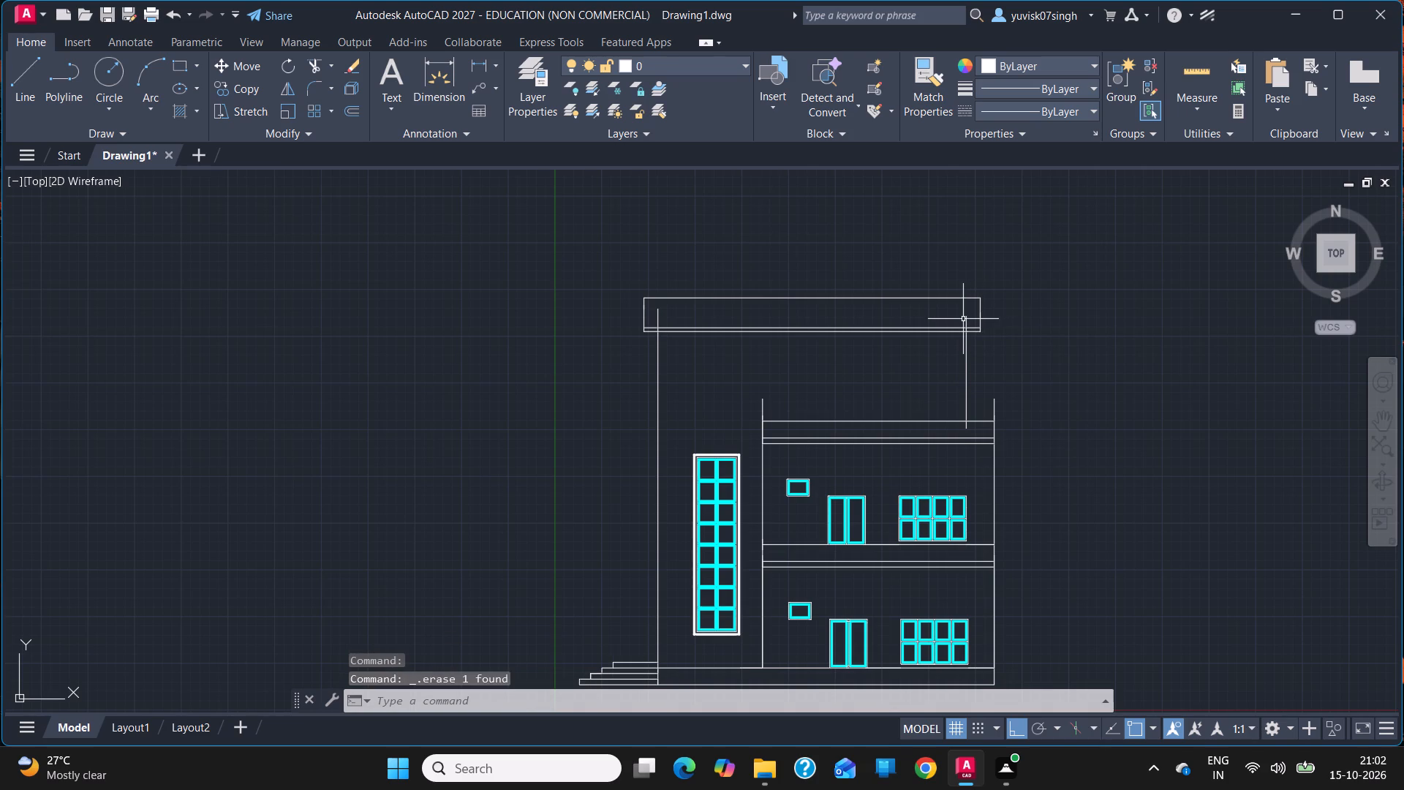
Trim the top storey's wall line opposite the stair tower above the top roof slab and below the upper roof's topmost line.
text(trim)
key(Return)
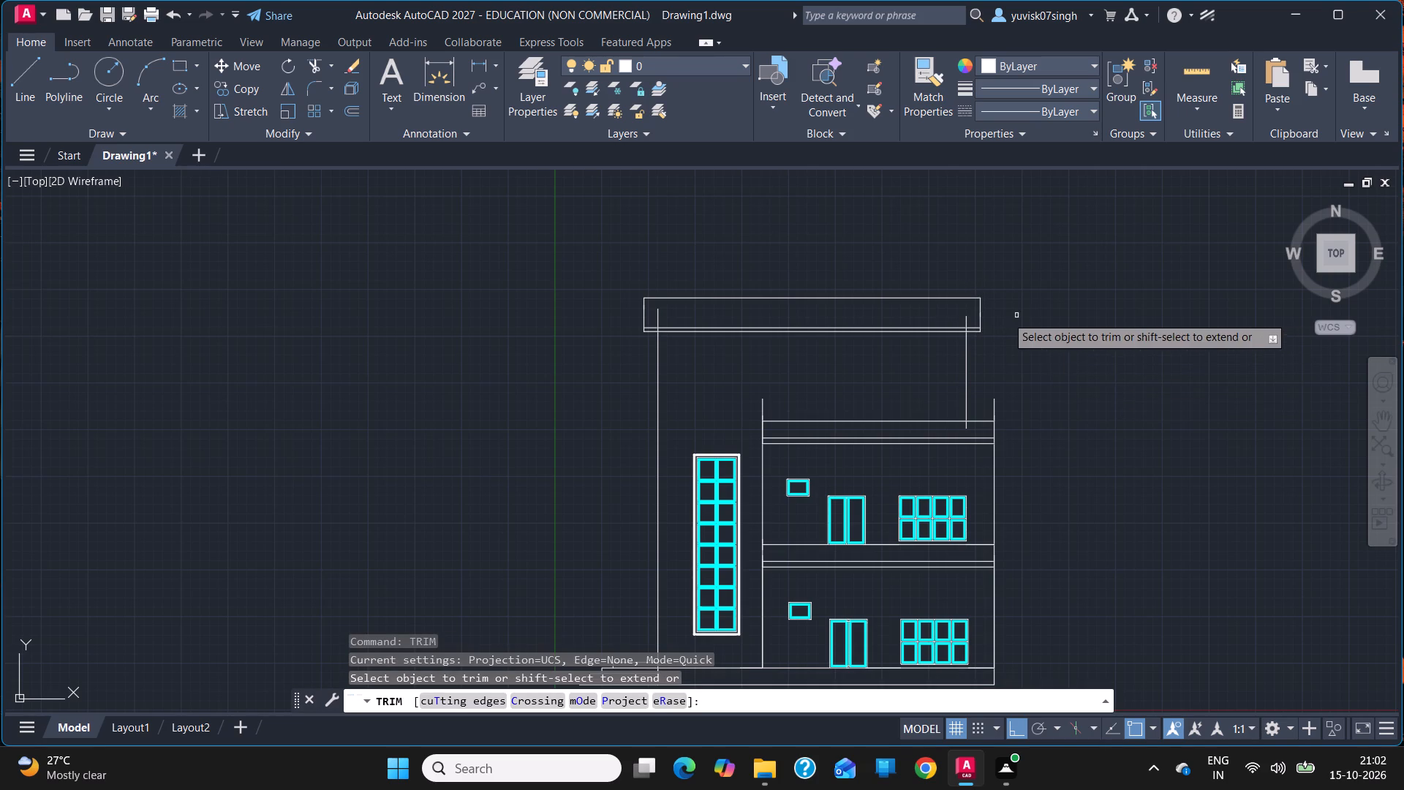
click(964, 320)
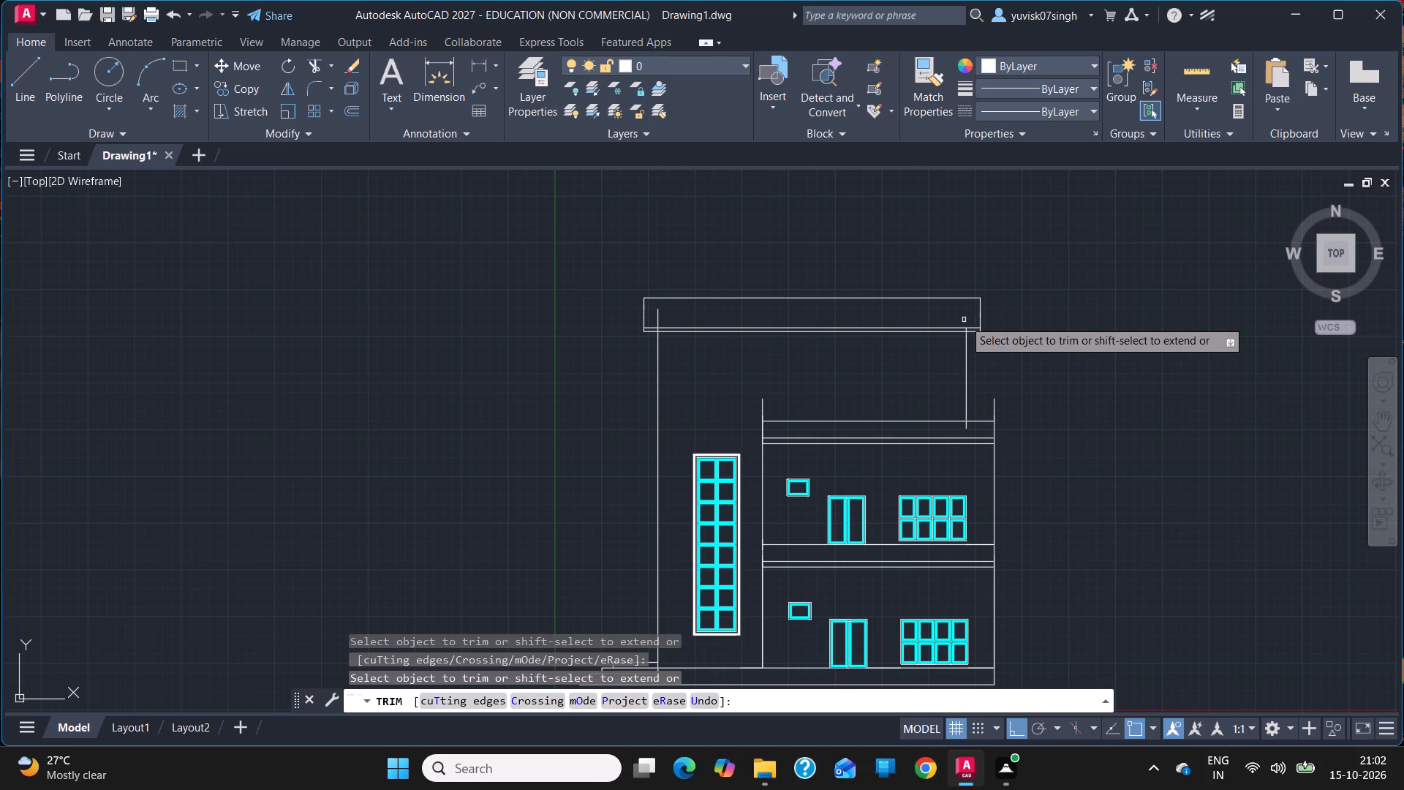
click(964, 425)
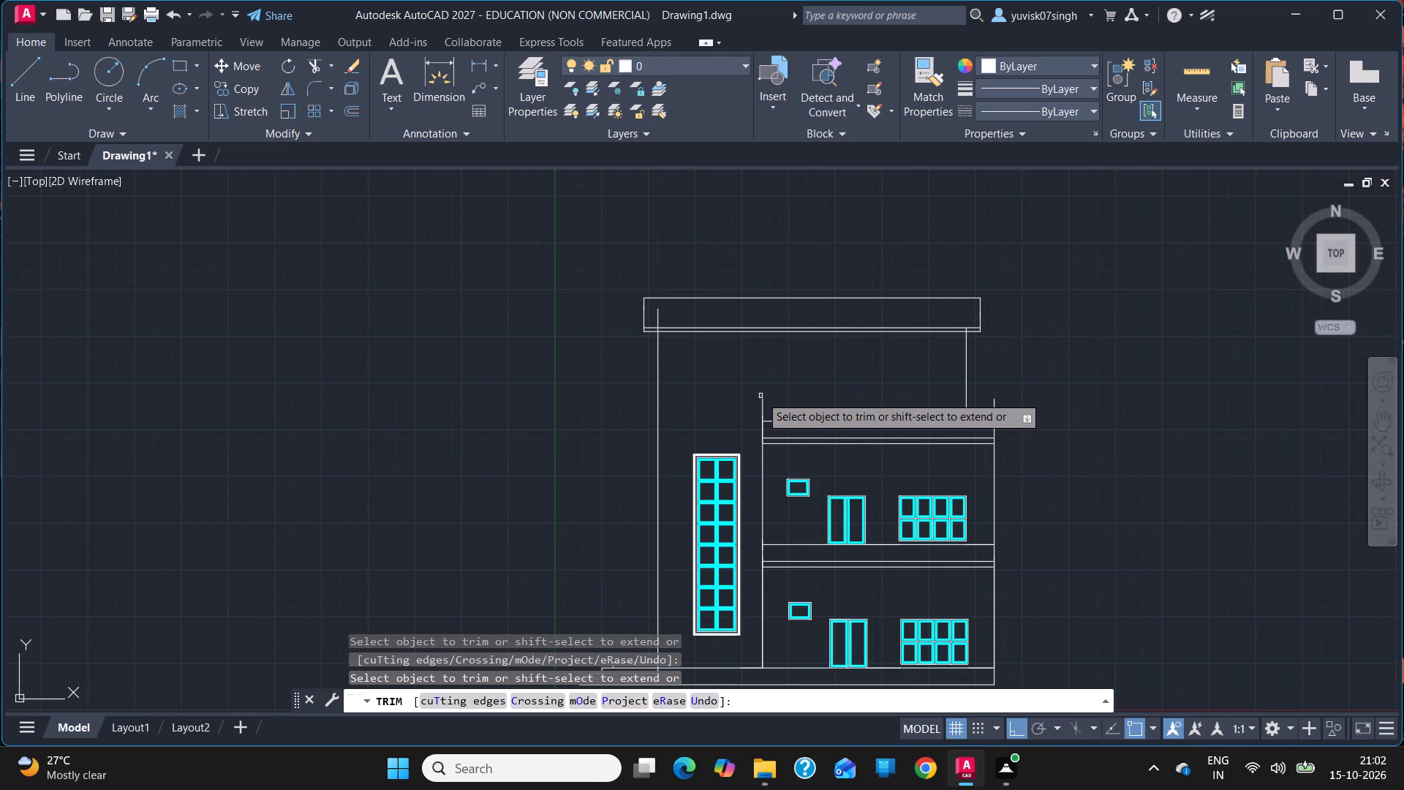
Trim the vertical end lines projecting above the upper roof's topmost horizontal line at both ends.
click(764, 401)
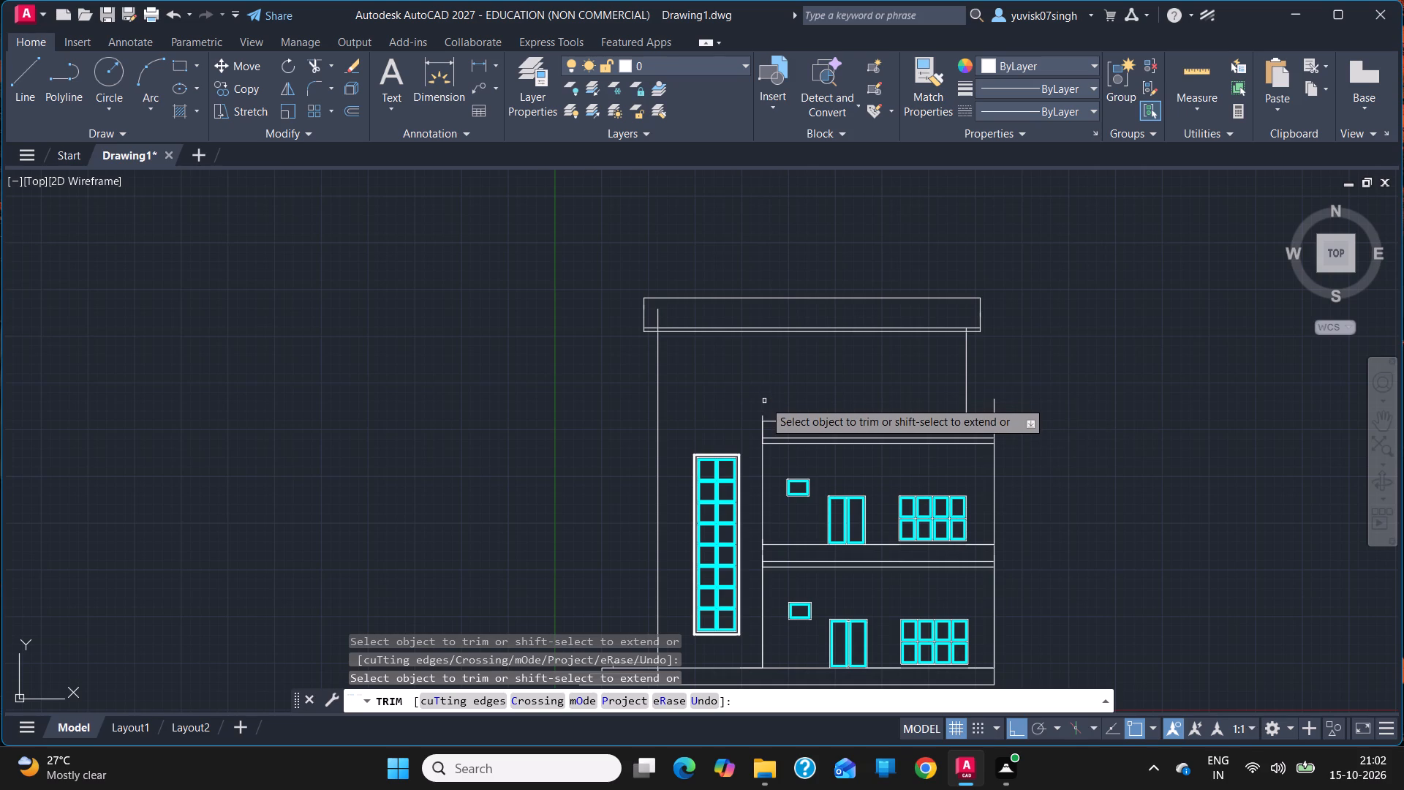
click(763, 415)
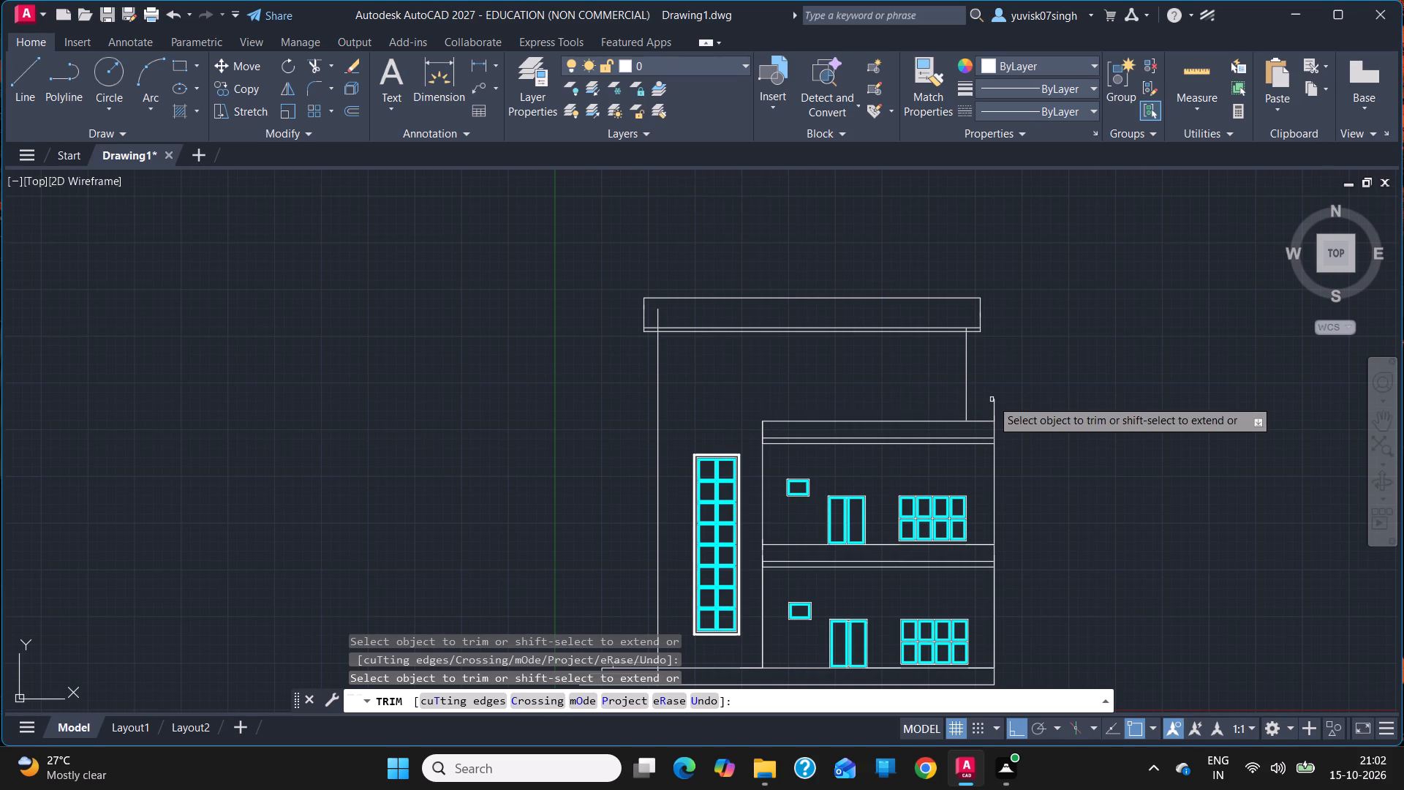
click(997, 403)
click(997, 403)
drag(997, 403, 989, 399)
click(989, 399)
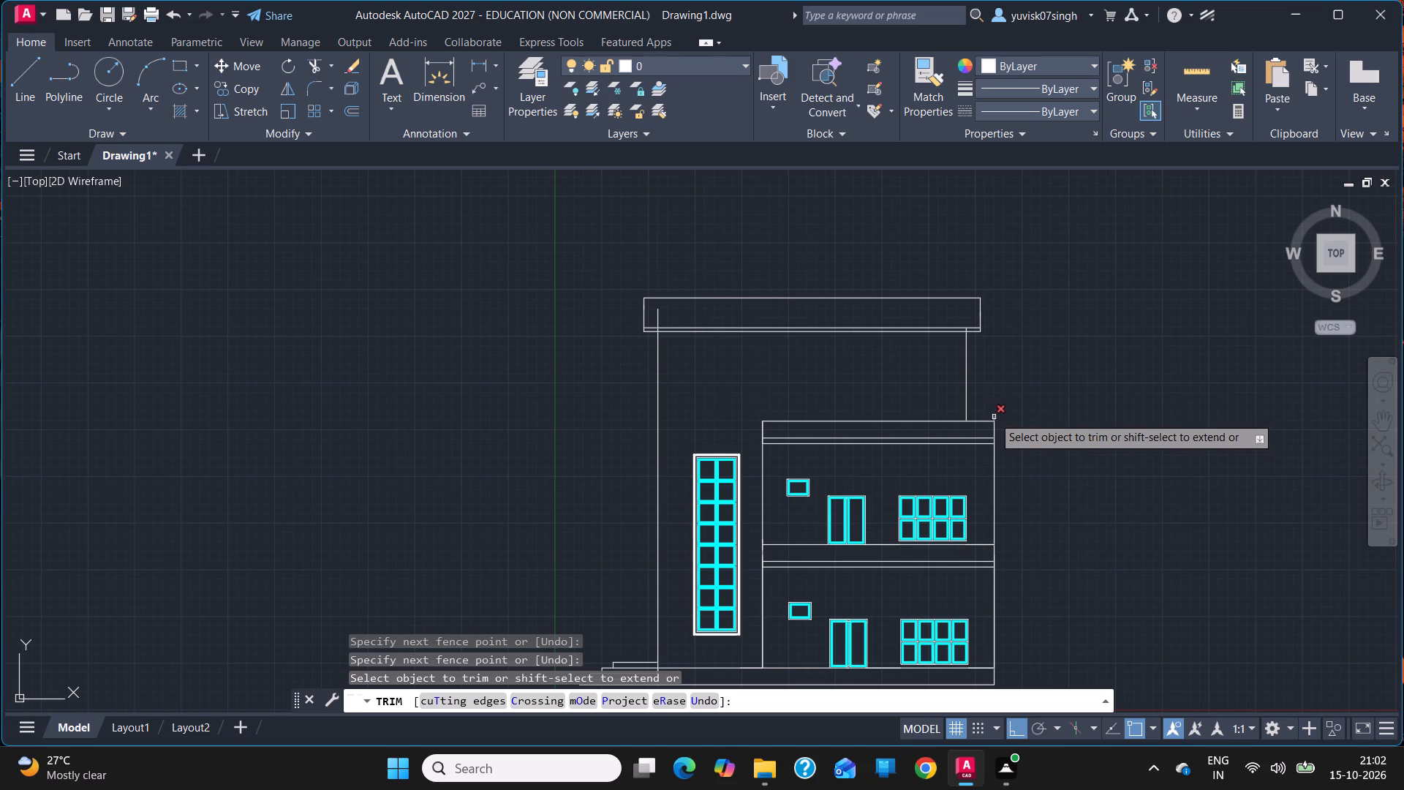
click(992, 415)
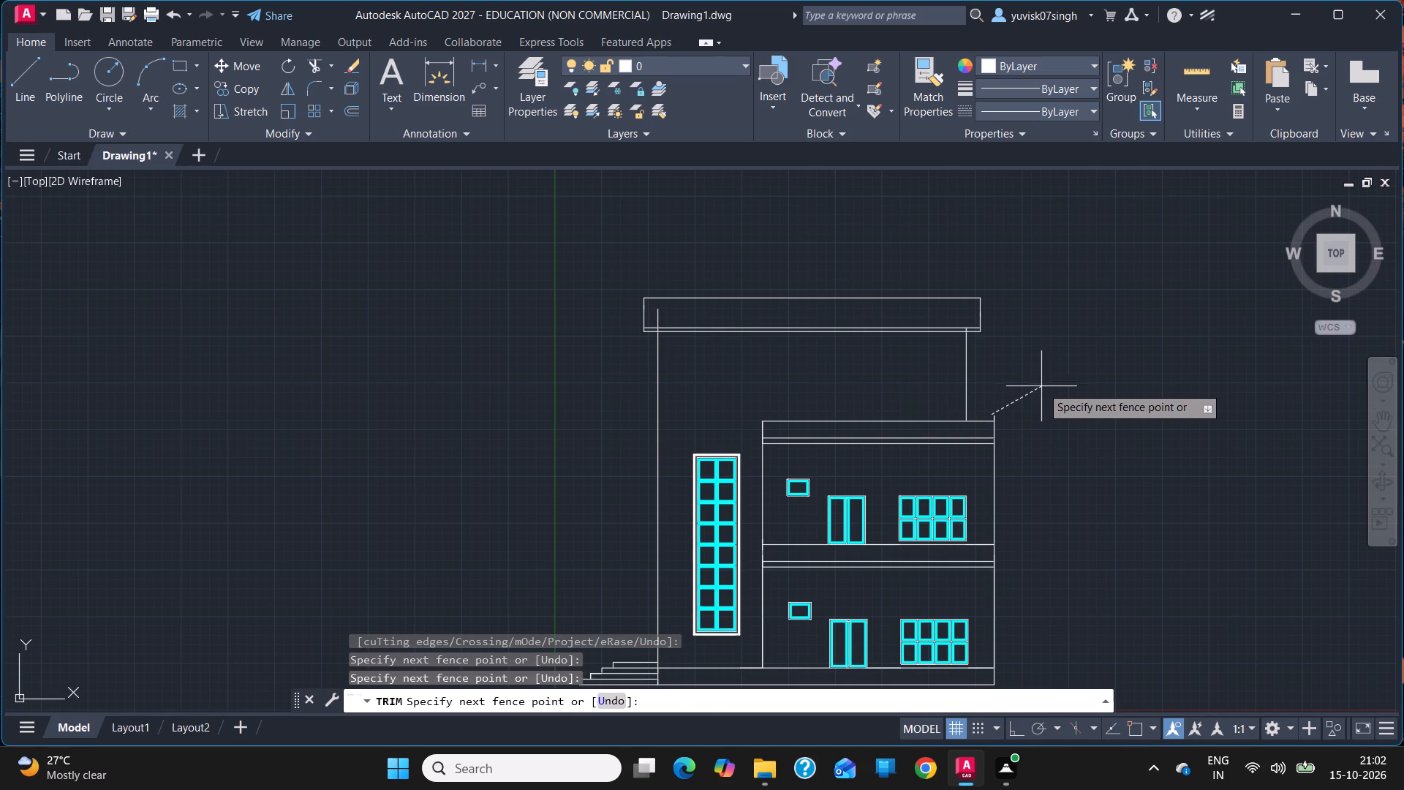
drag(1041, 385, 993, 418)
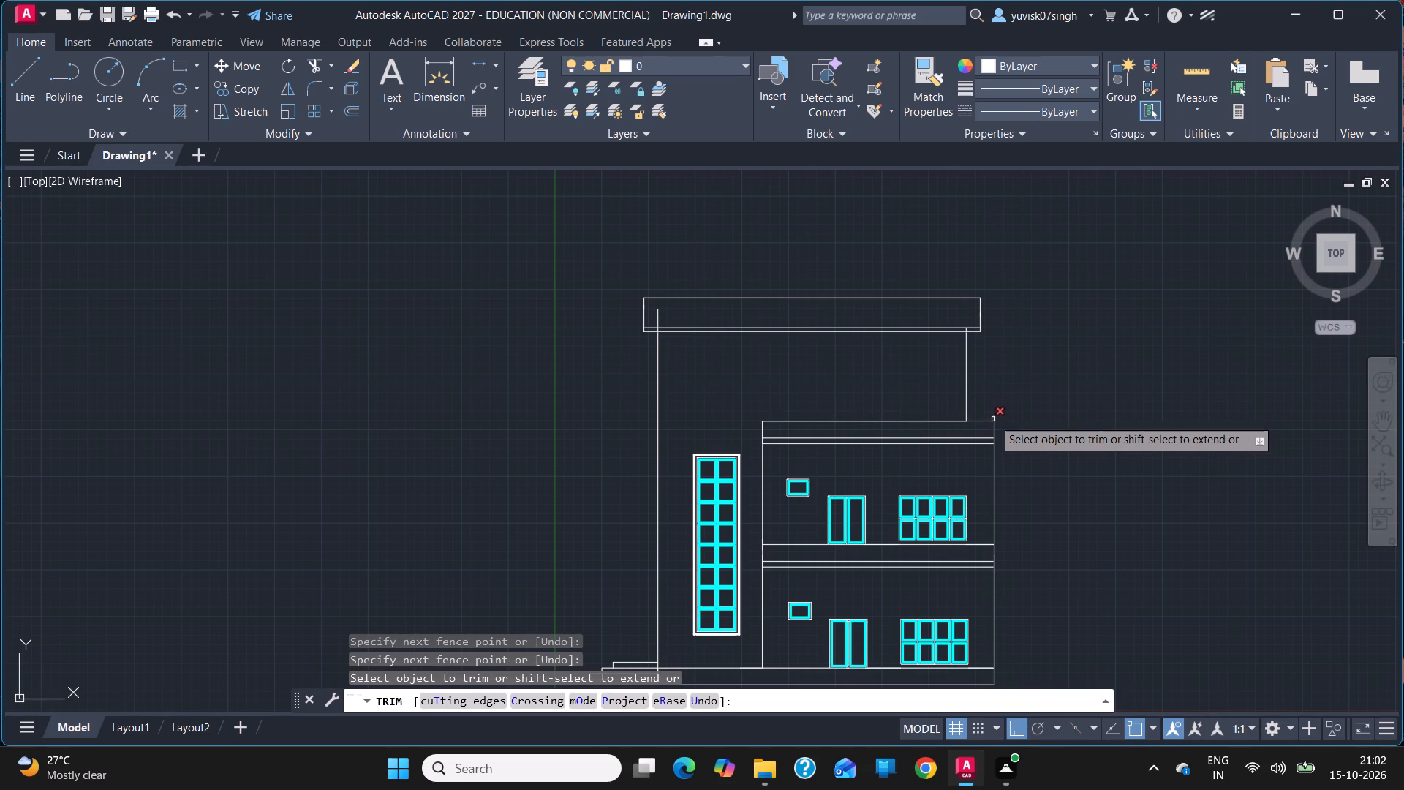
drag(993, 418, 990, 415)
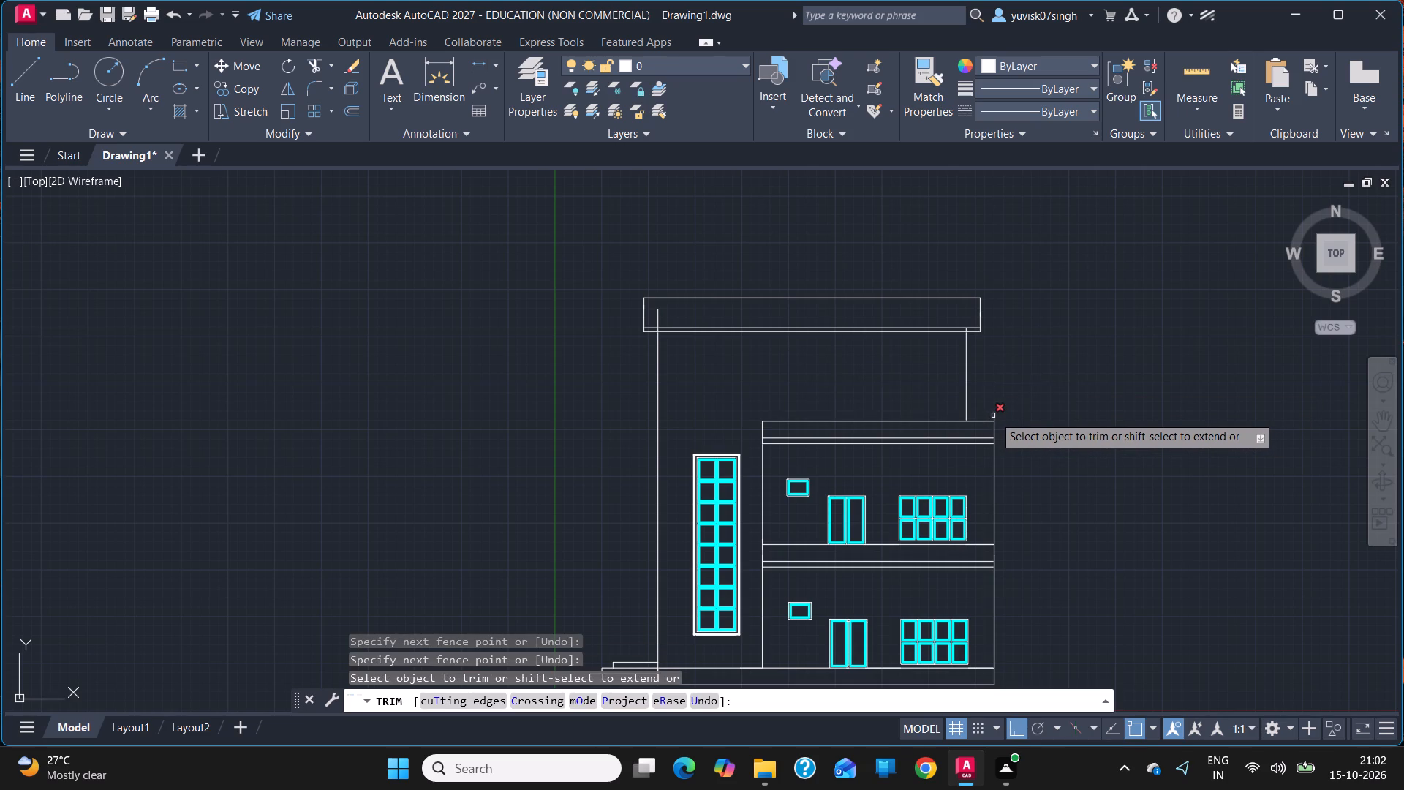
click(995, 415)
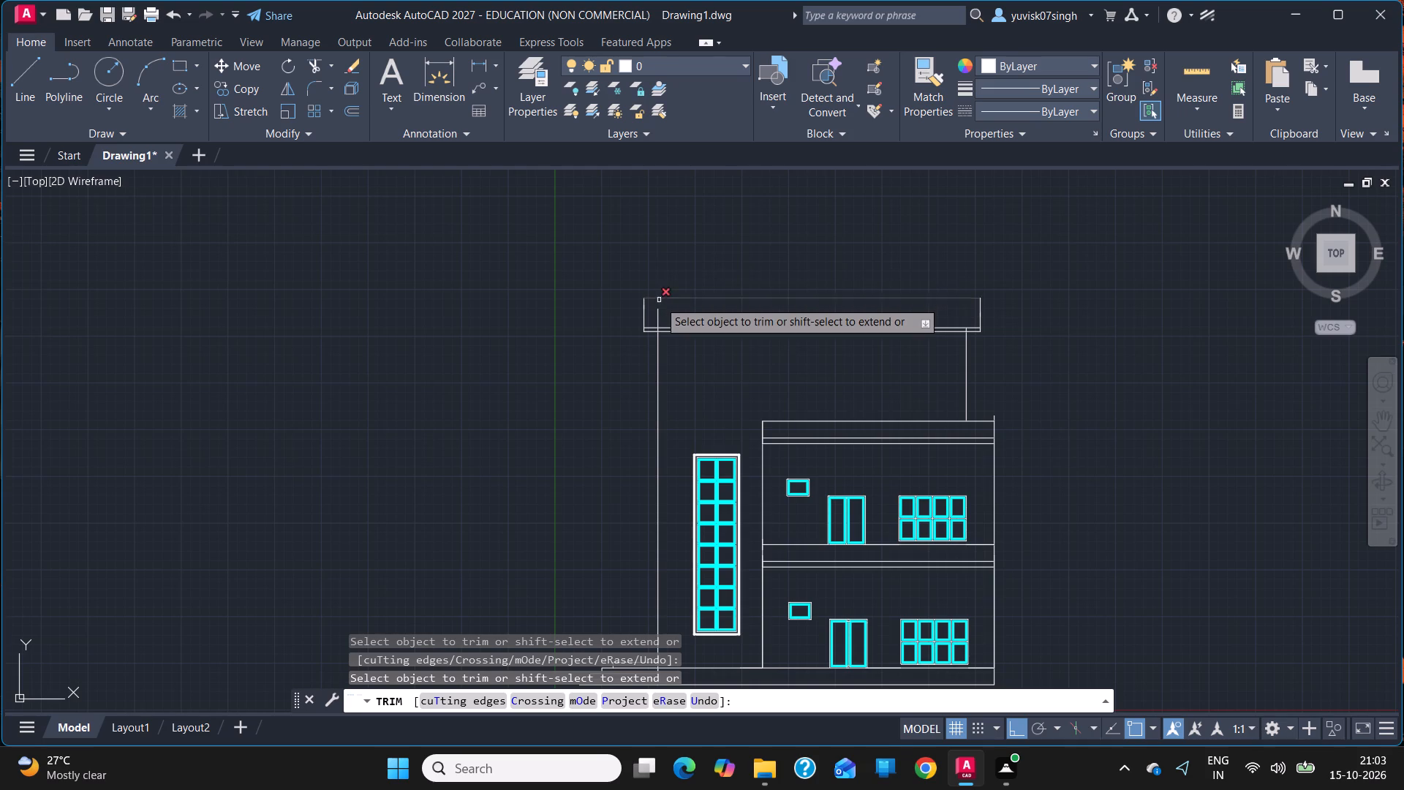
Trim the part of the stair-tower wall line that extends inside the top roof outline.
click(660, 310)
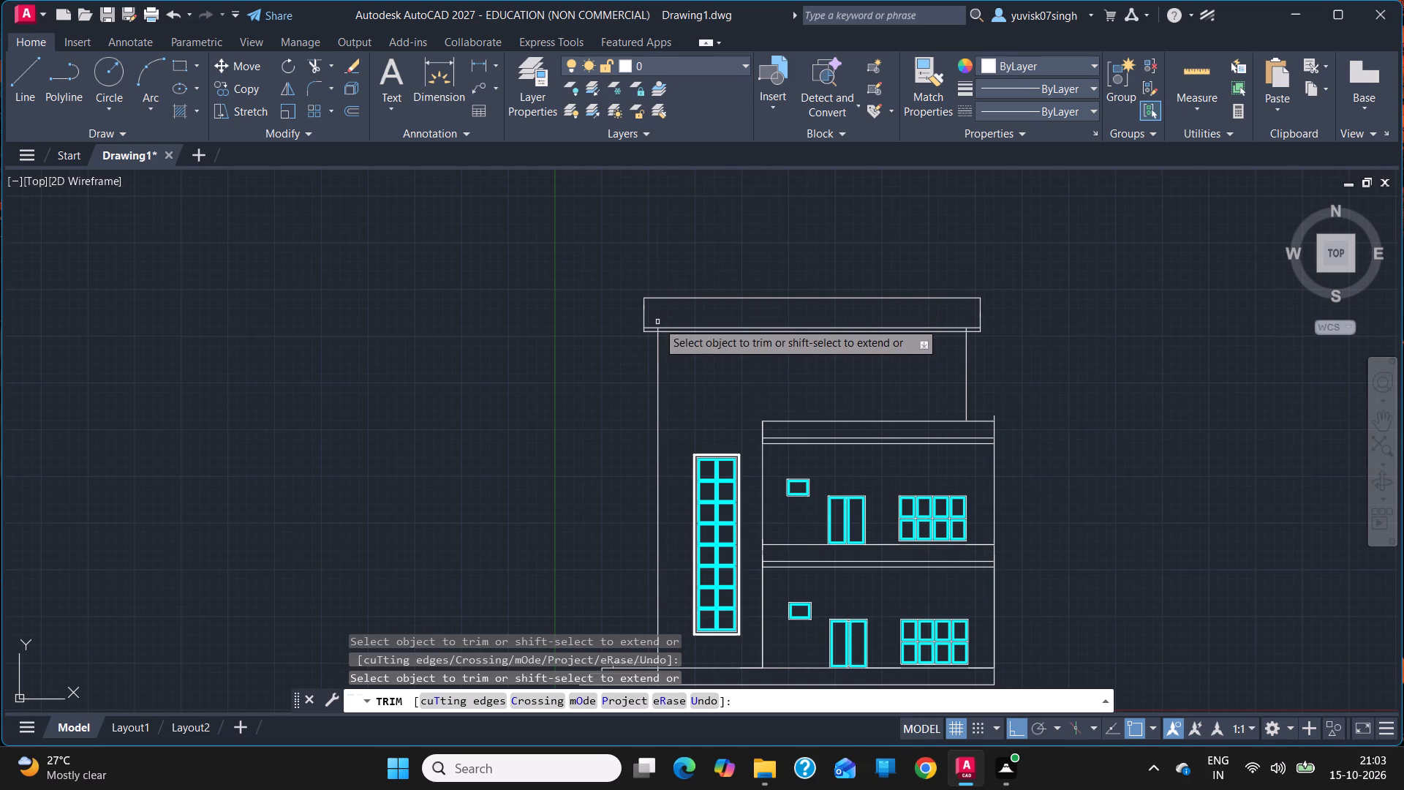
click(657, 323)
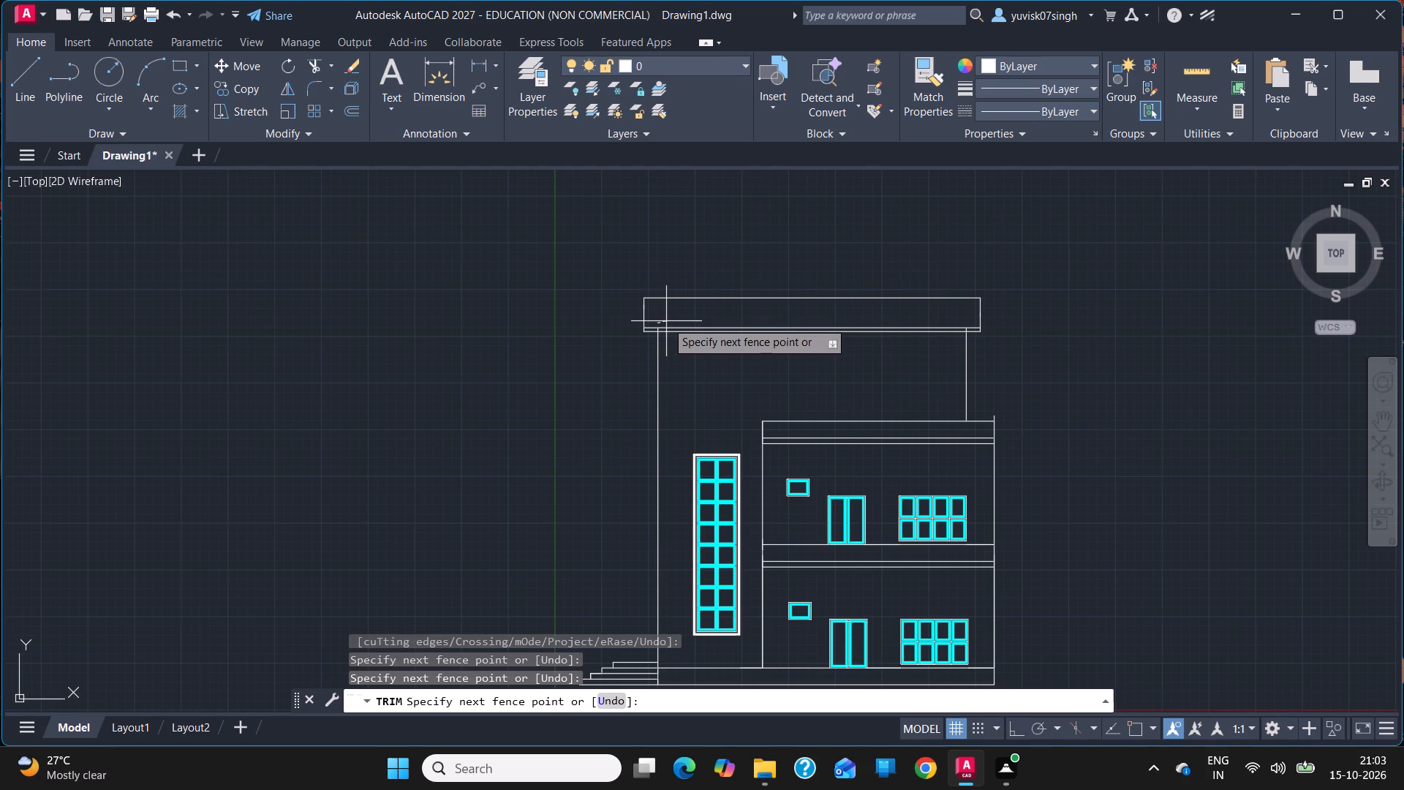
click(676, 320)
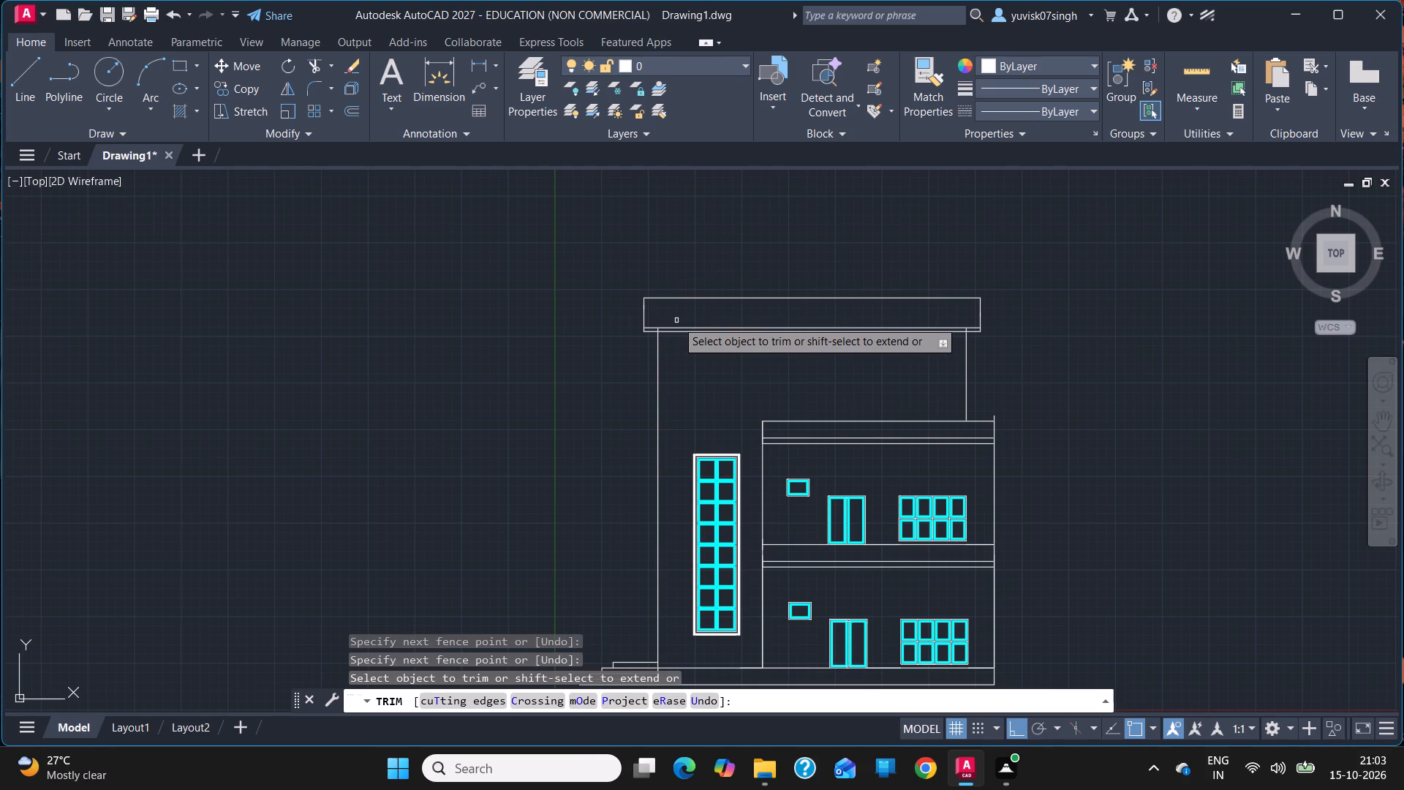
Draw guide lines from the top storey's base, above the door edge below: 375 horizontally away from the stair tower, 250 upward.
ctrl+scroll(676, 320, up, 1)
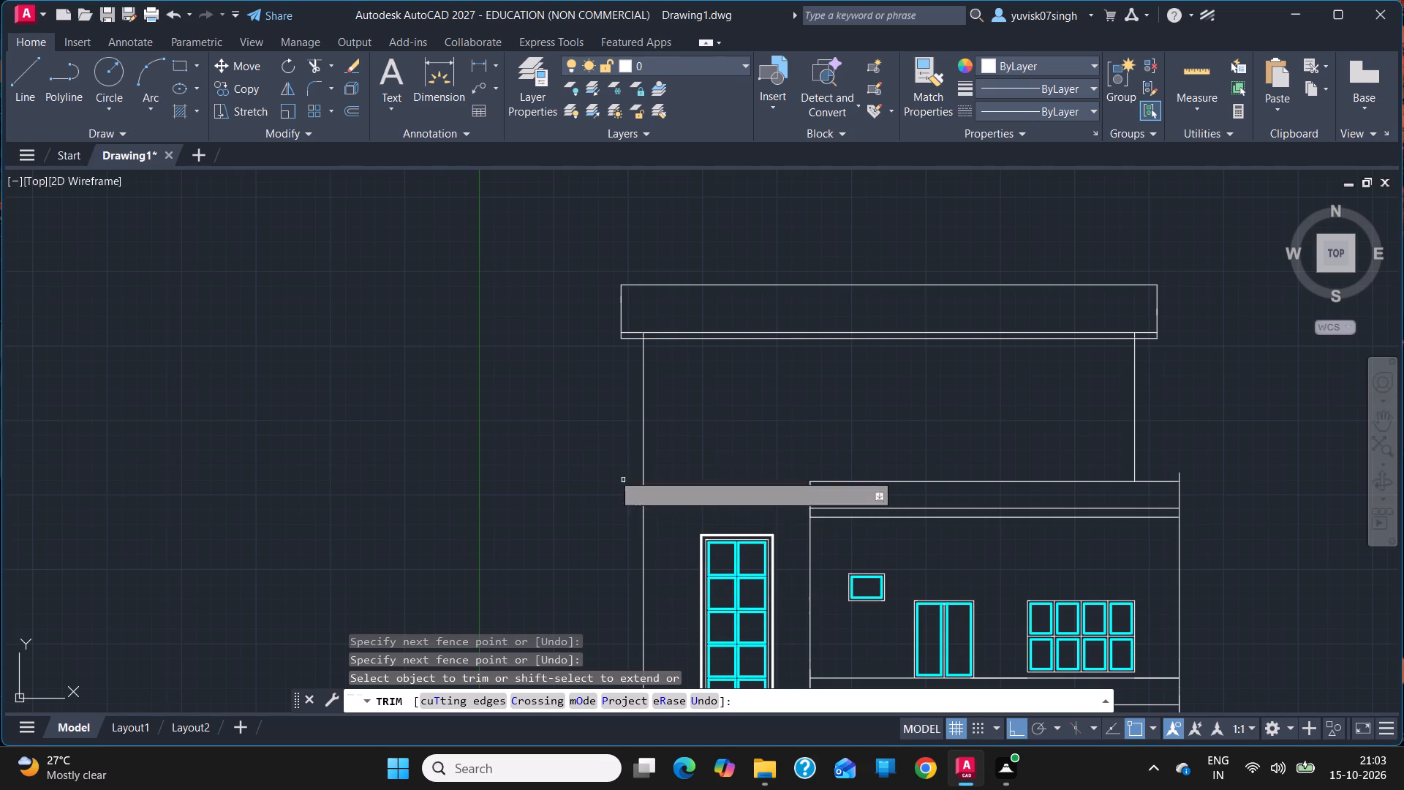
click(40, 80)
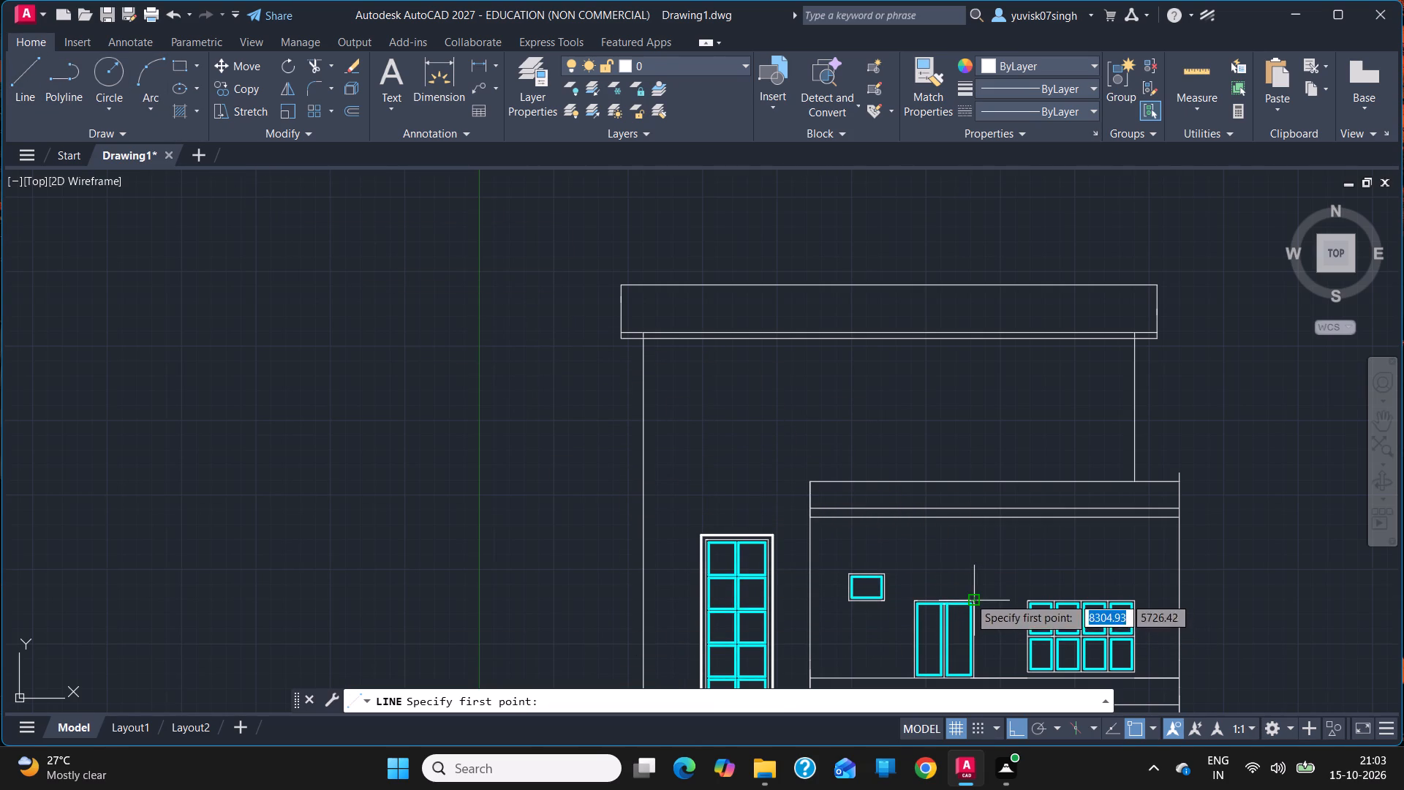
click(975, 482)
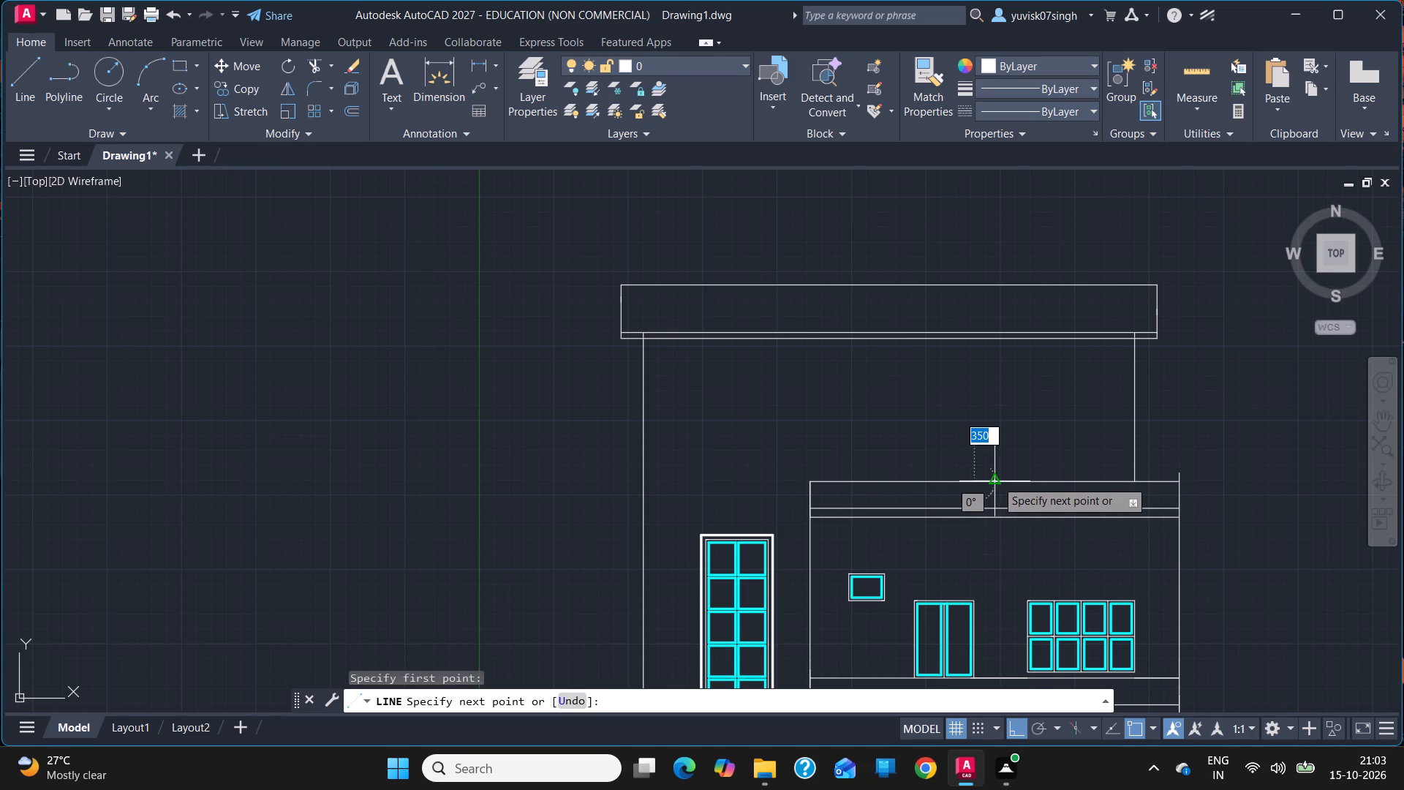
text(17)
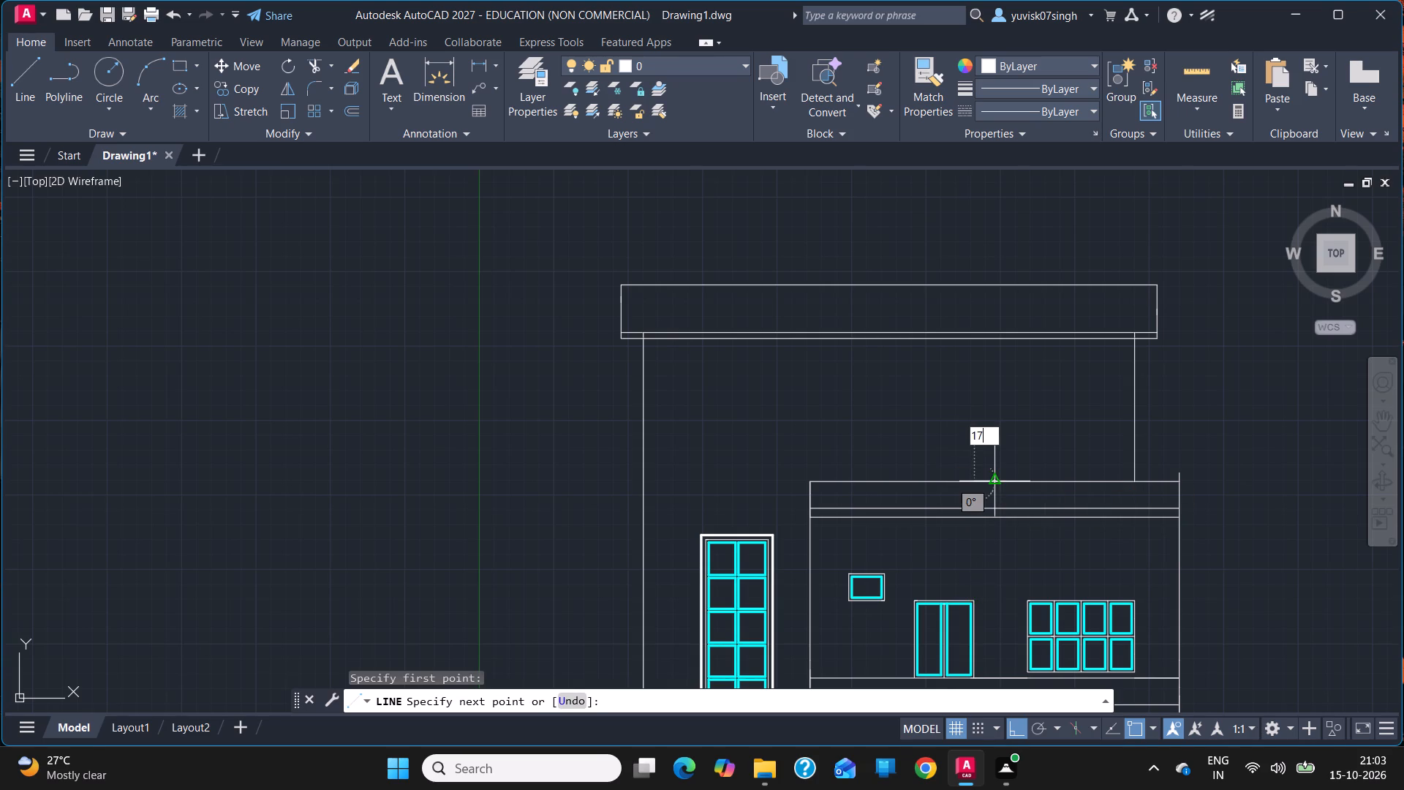
key(BackSpace)
key(BackSpace)
text(37)
key(5)
key(Return)
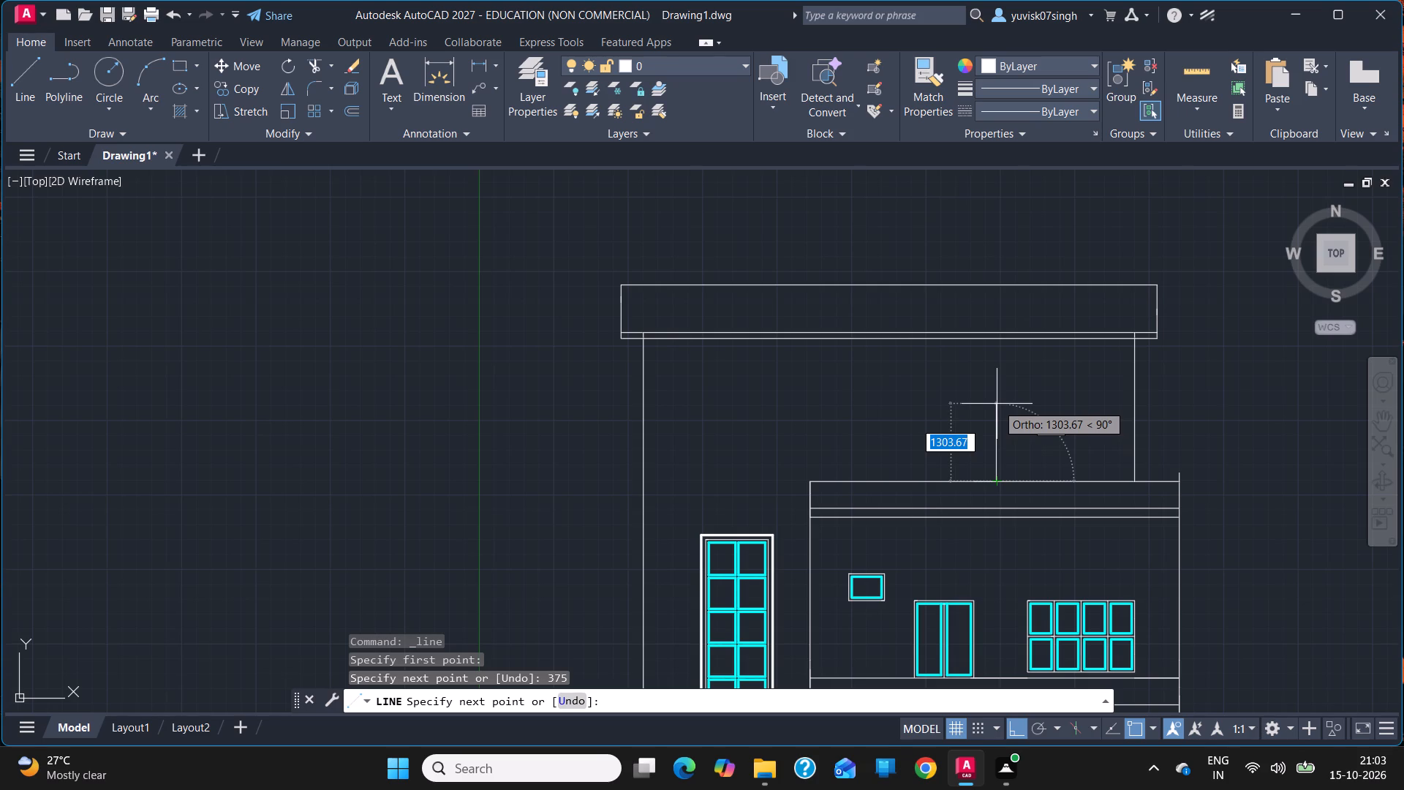
text(250)
key(Return)
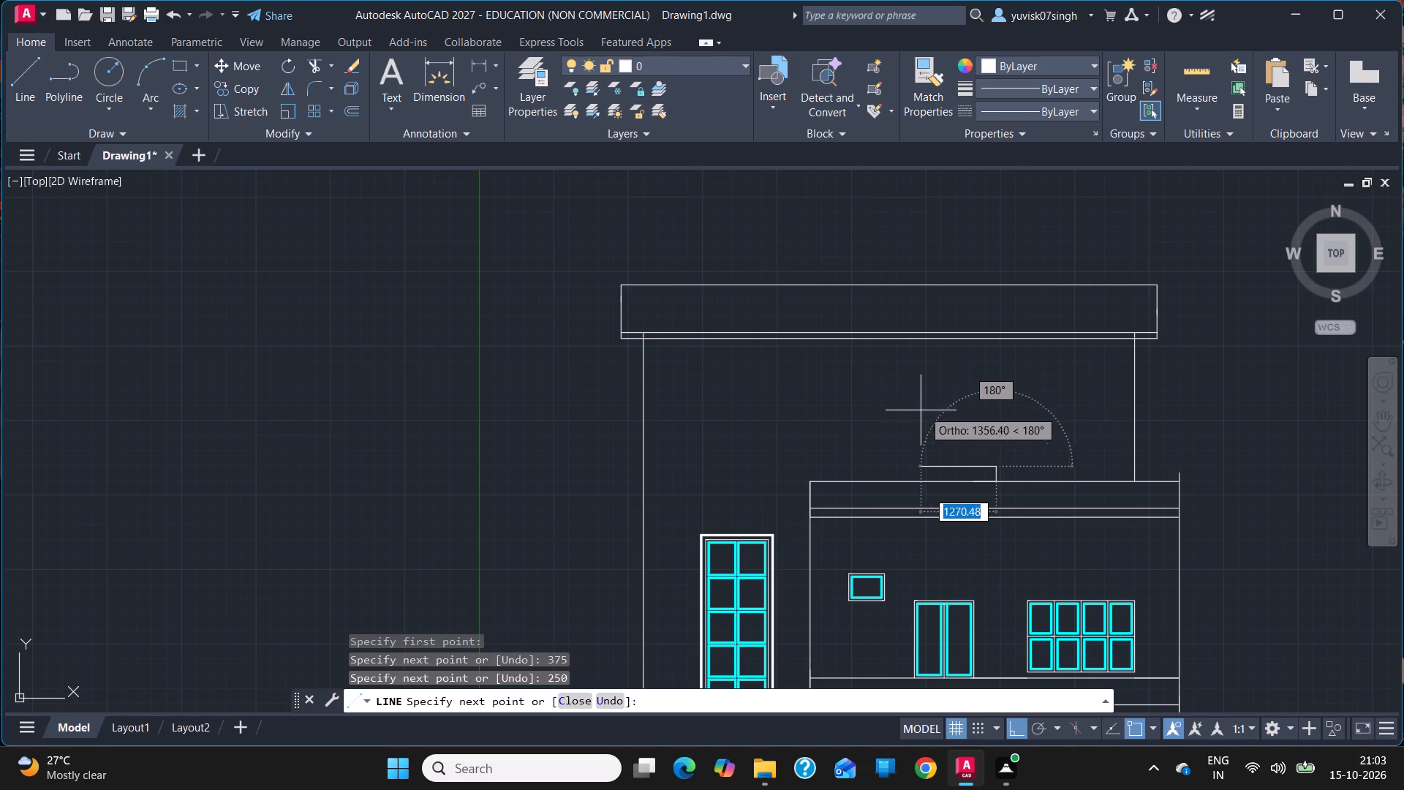
Draw an opening 1800 wide and 1200 high on the top storey, extending from the guide's end toward the stair tower.
text(1200)
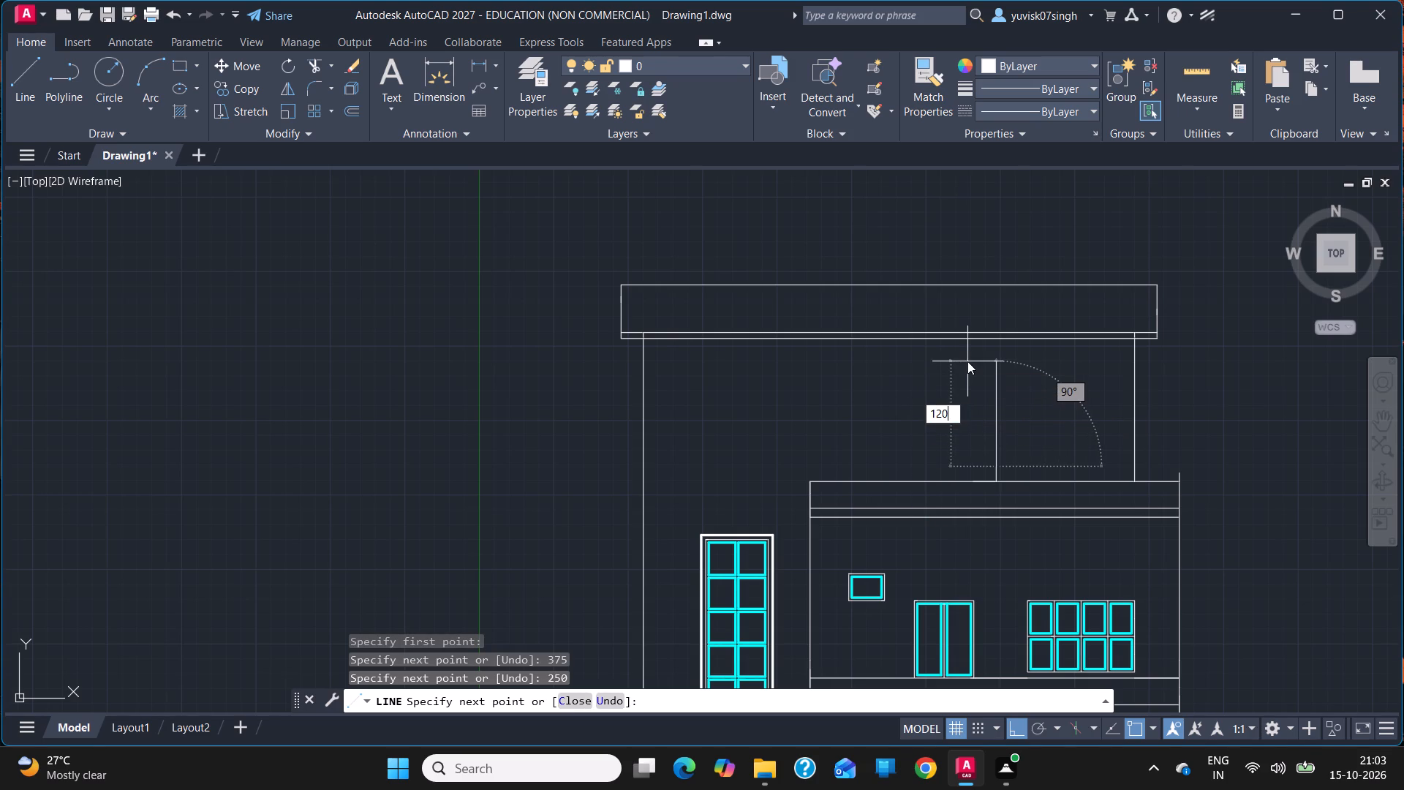
key(Return)
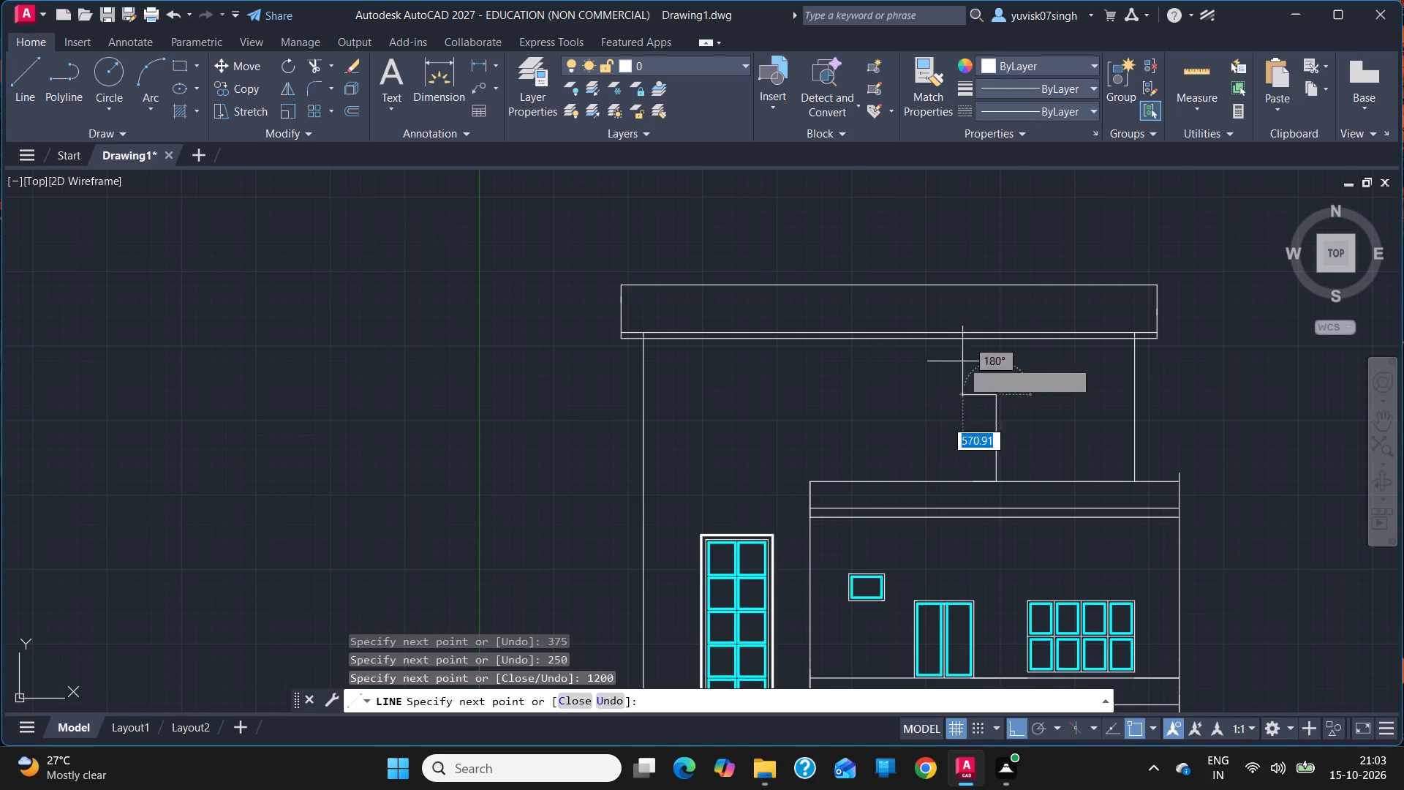
text(1800)
key(Return)
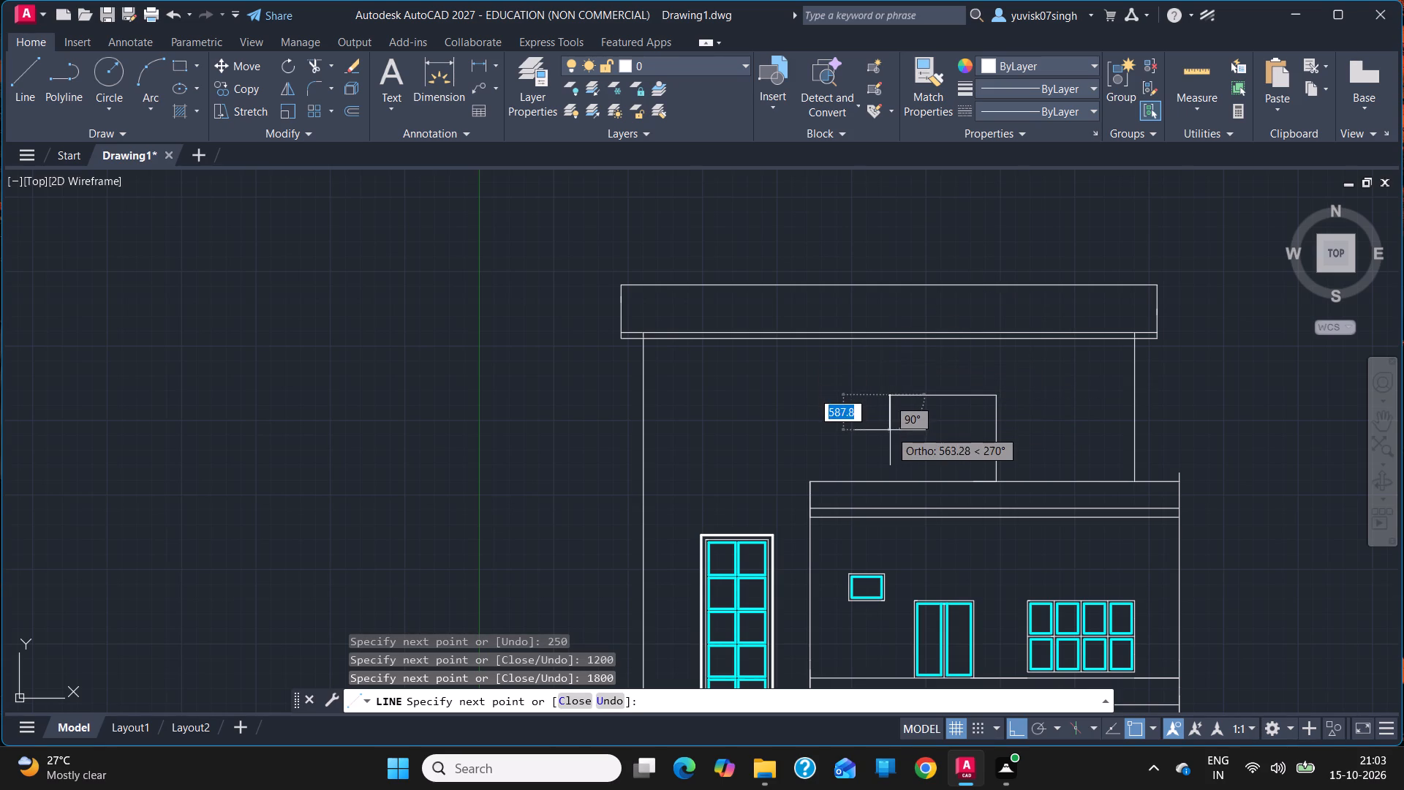
text(1200)
key(Return)
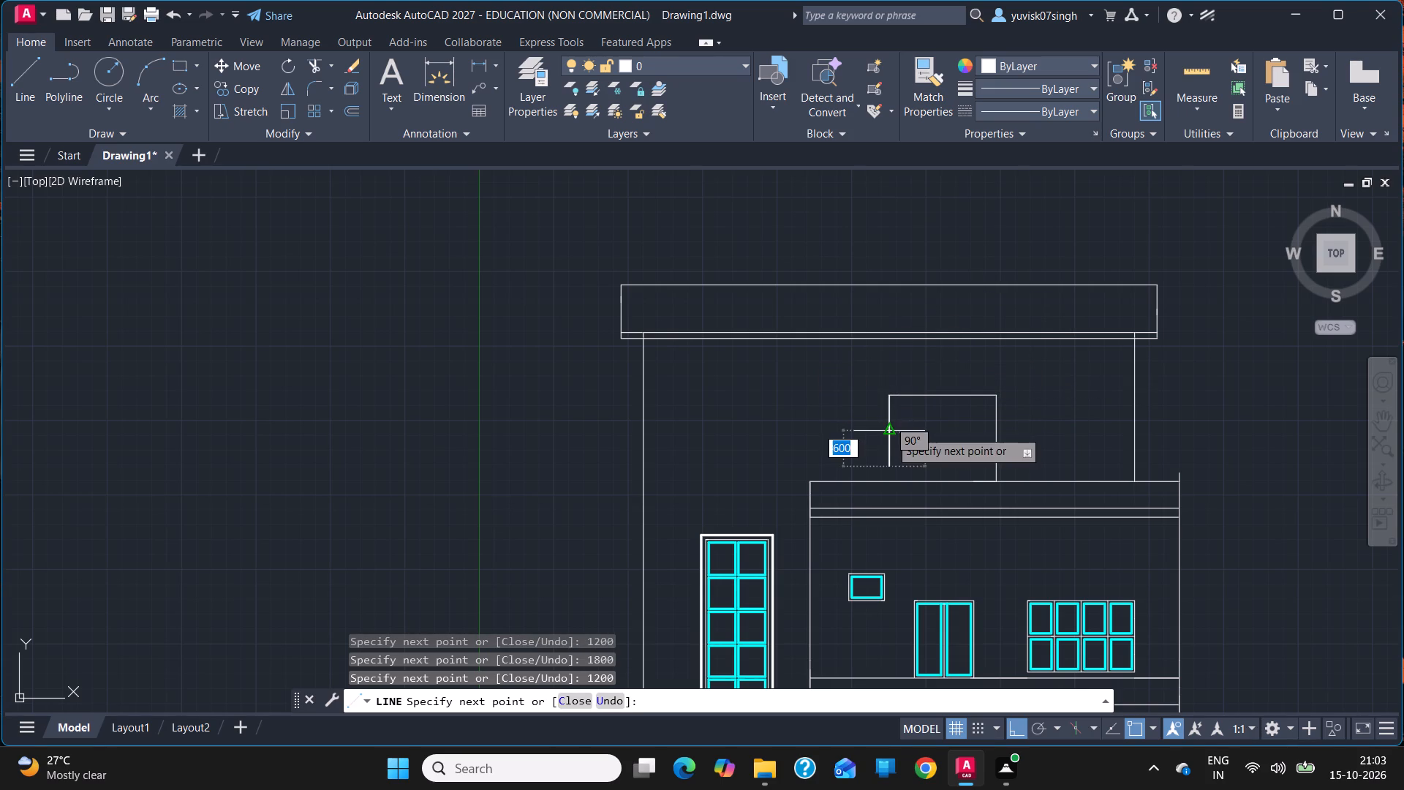
click(996, 467)
key(Escape)
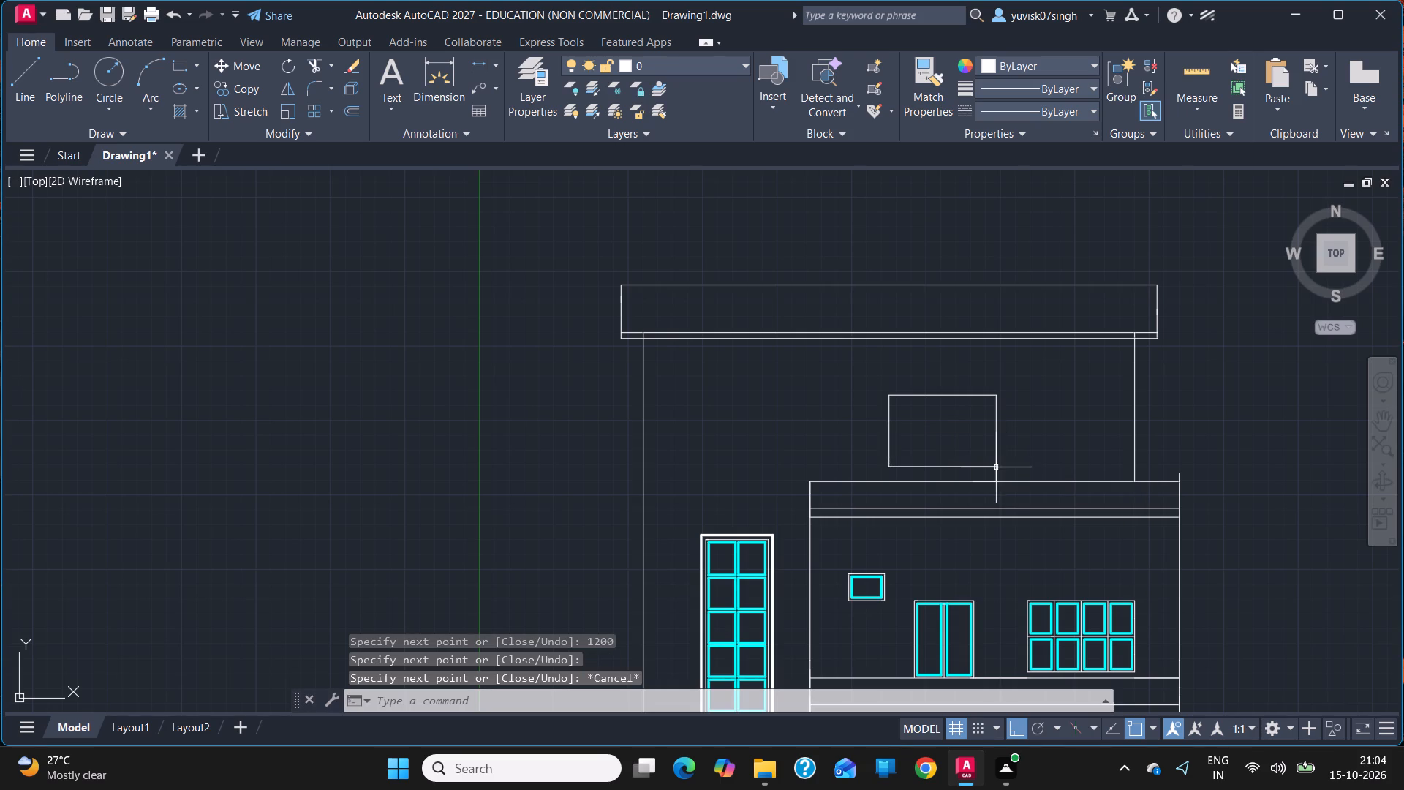
Trim away the short vertical guide line between the opening's lower corner and the top storey's base line.
text(trim)
key(Return)
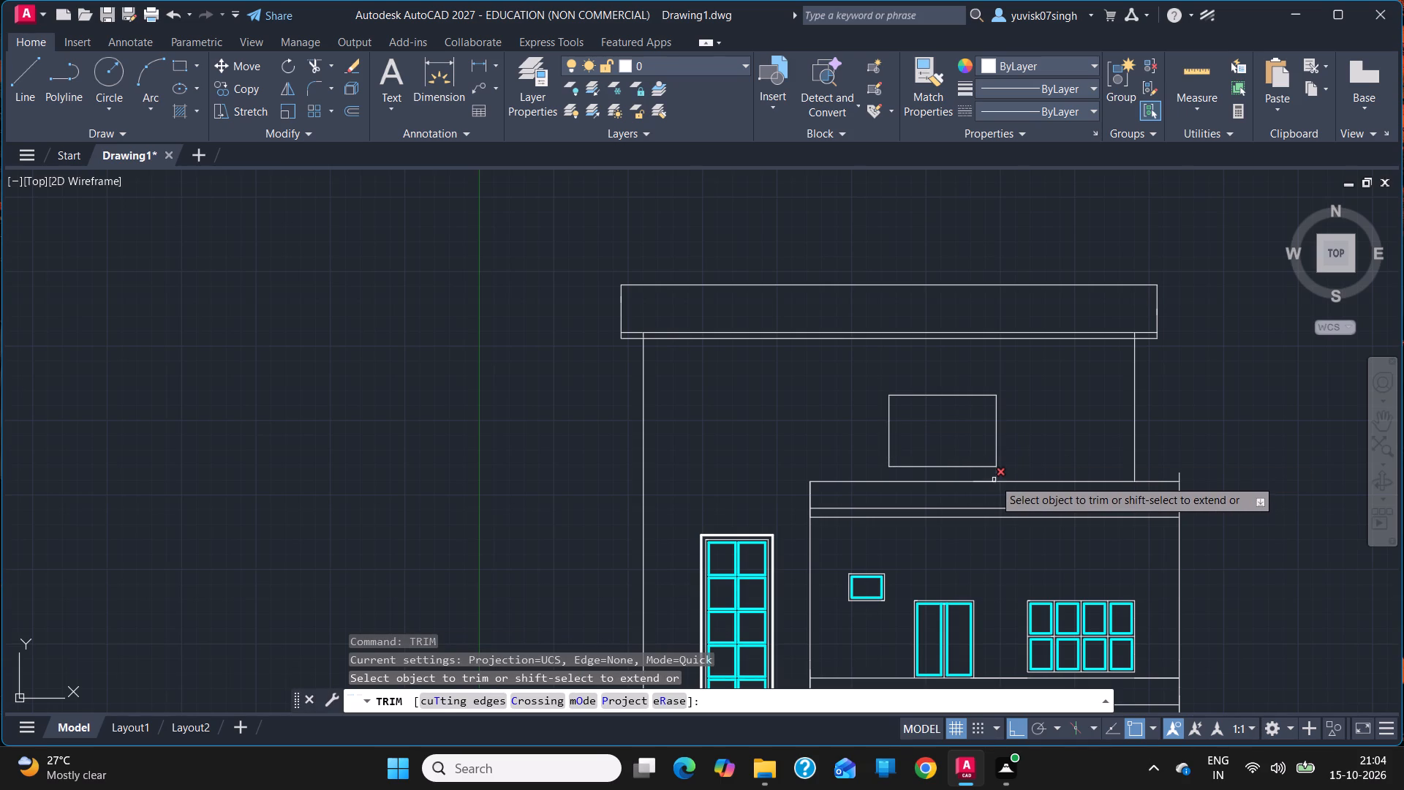
click(994, 478)
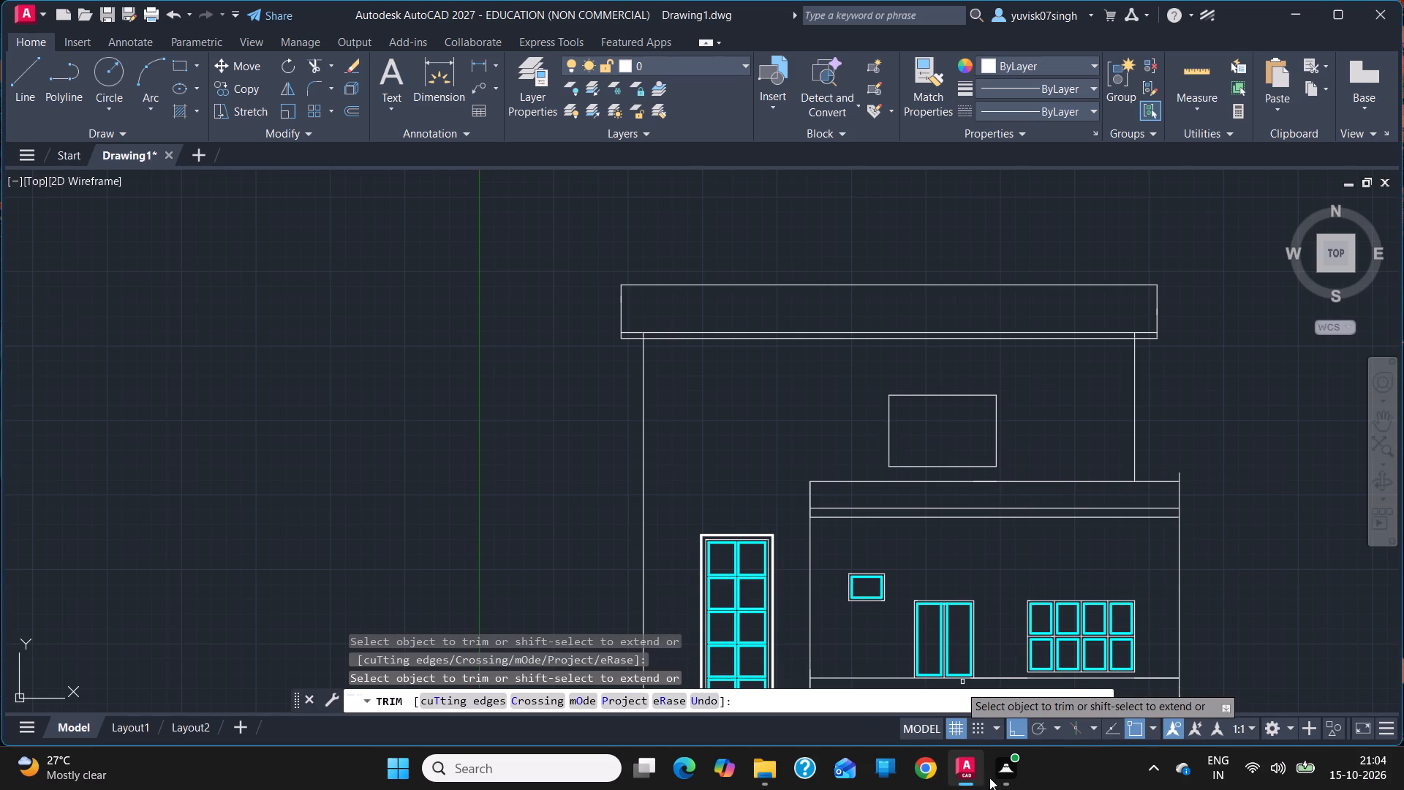
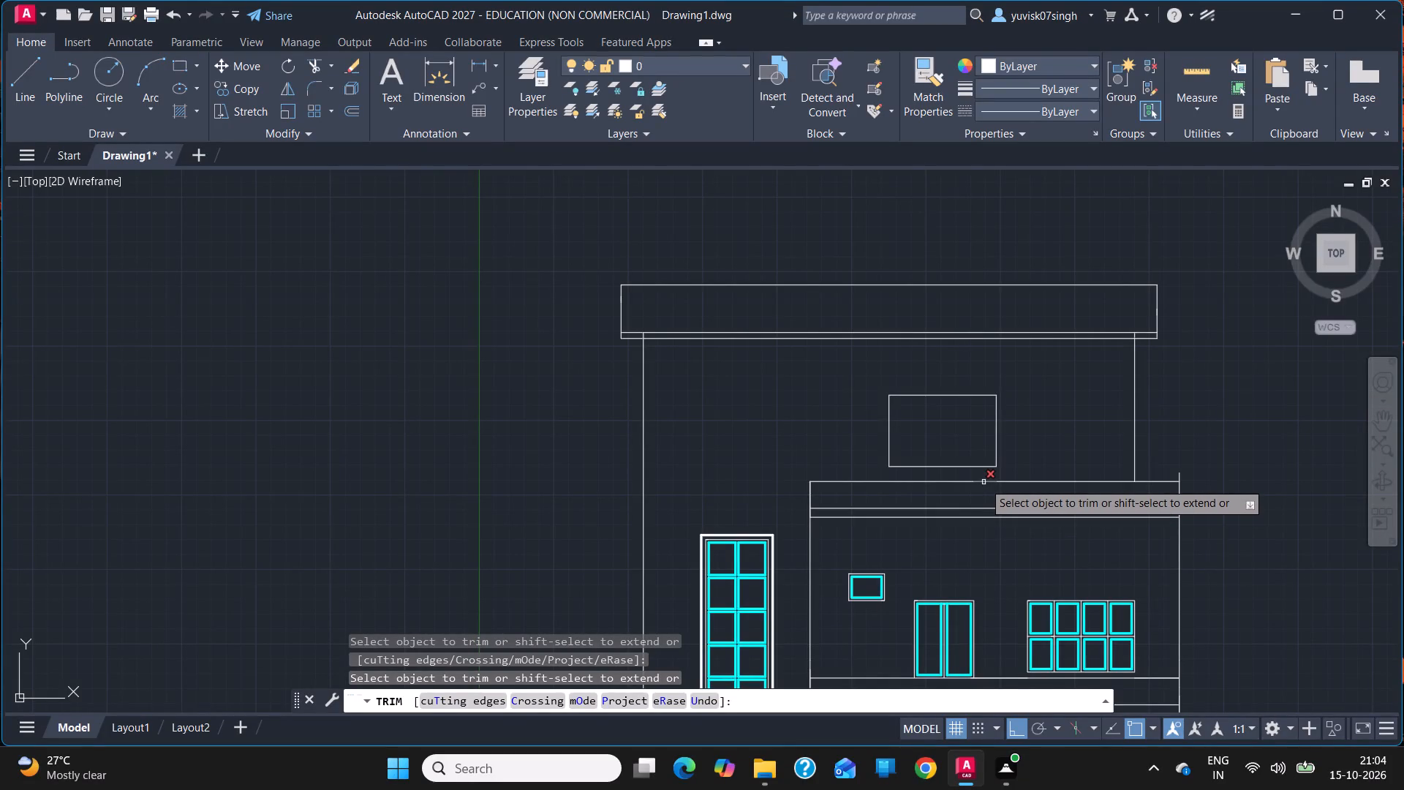
Trim away the leftover horizontal guide segment on the top storey's base line below the new opening.
click(984, 482)
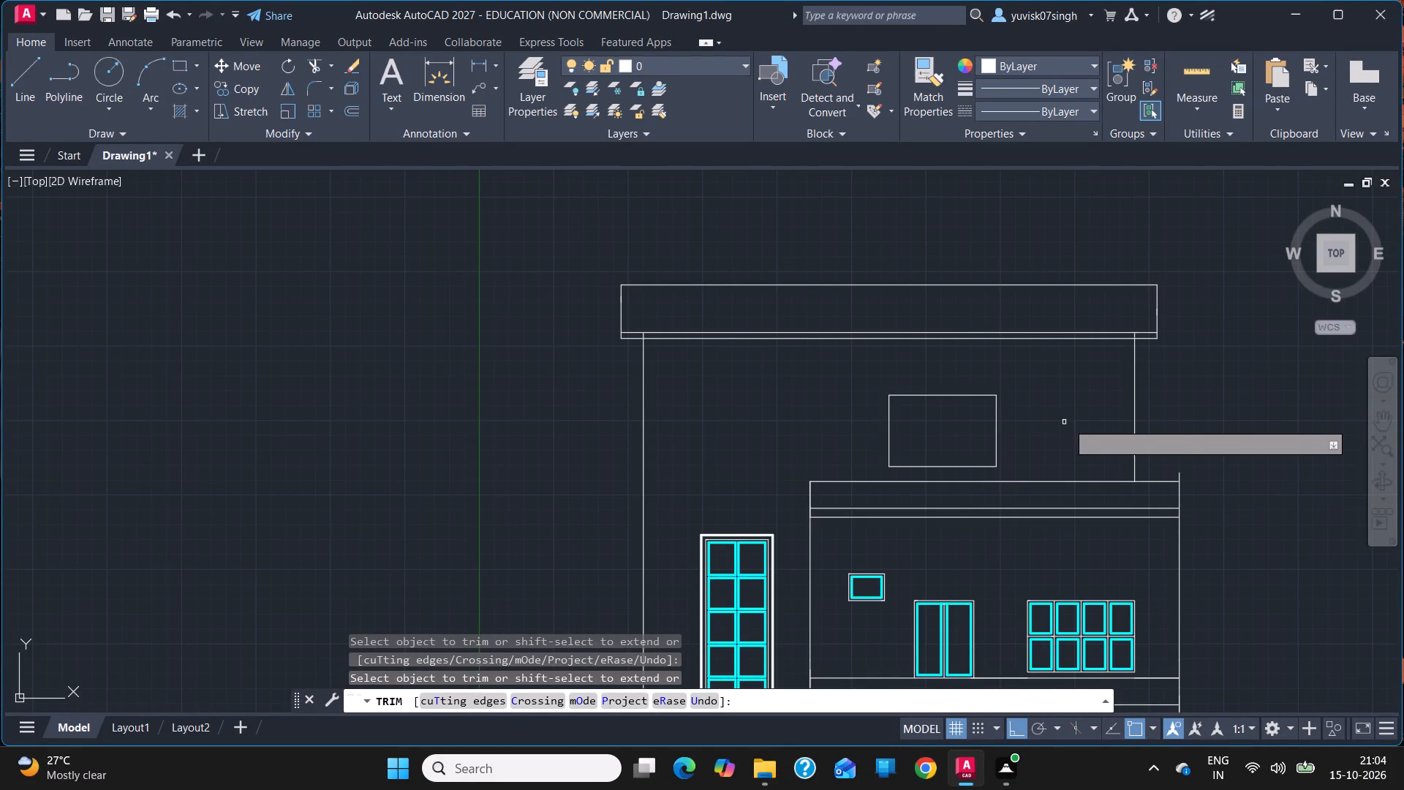
key(Escape)
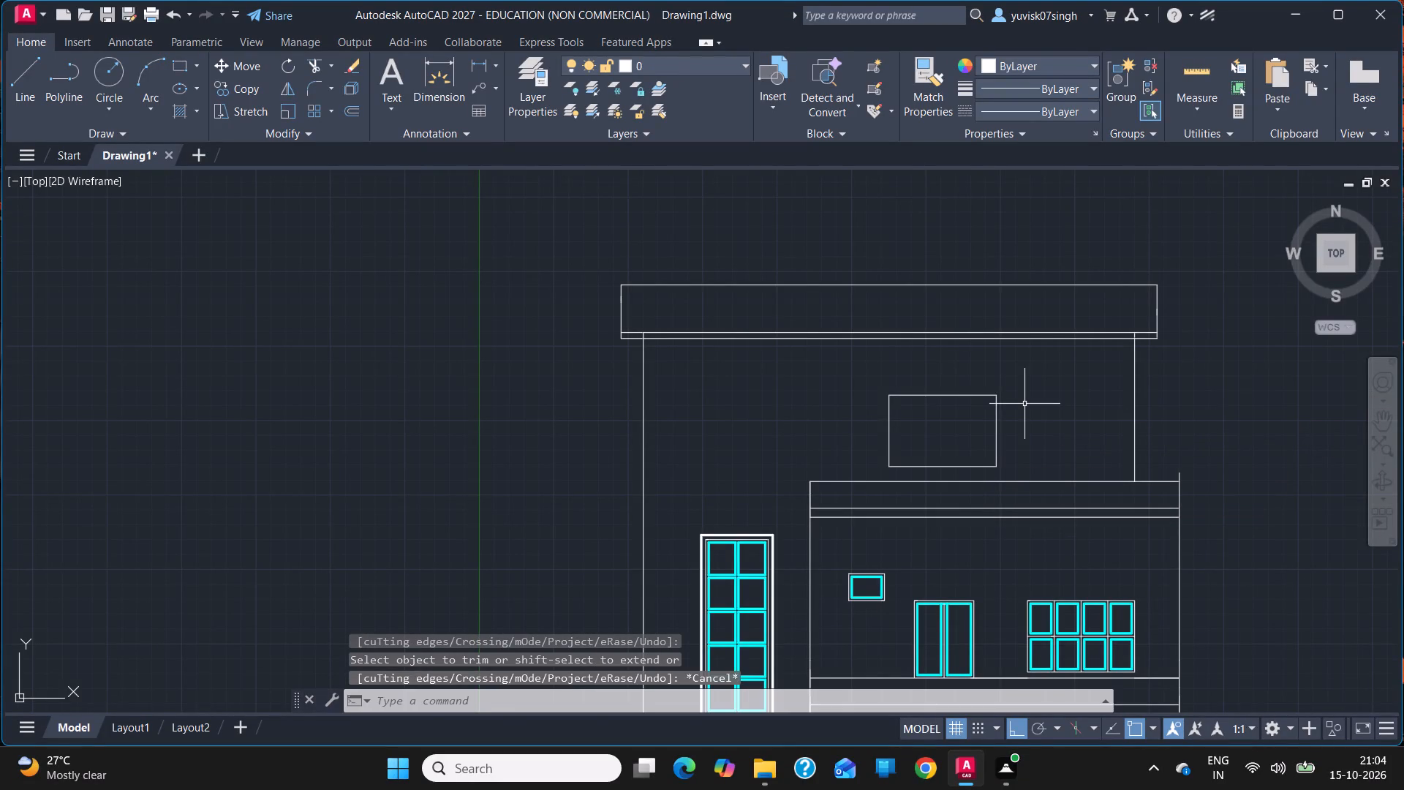
Draw guide lines from the top-storey opening's upper corner farthest from the door side: 50 horizontally inward, 50 downward.
key(c)
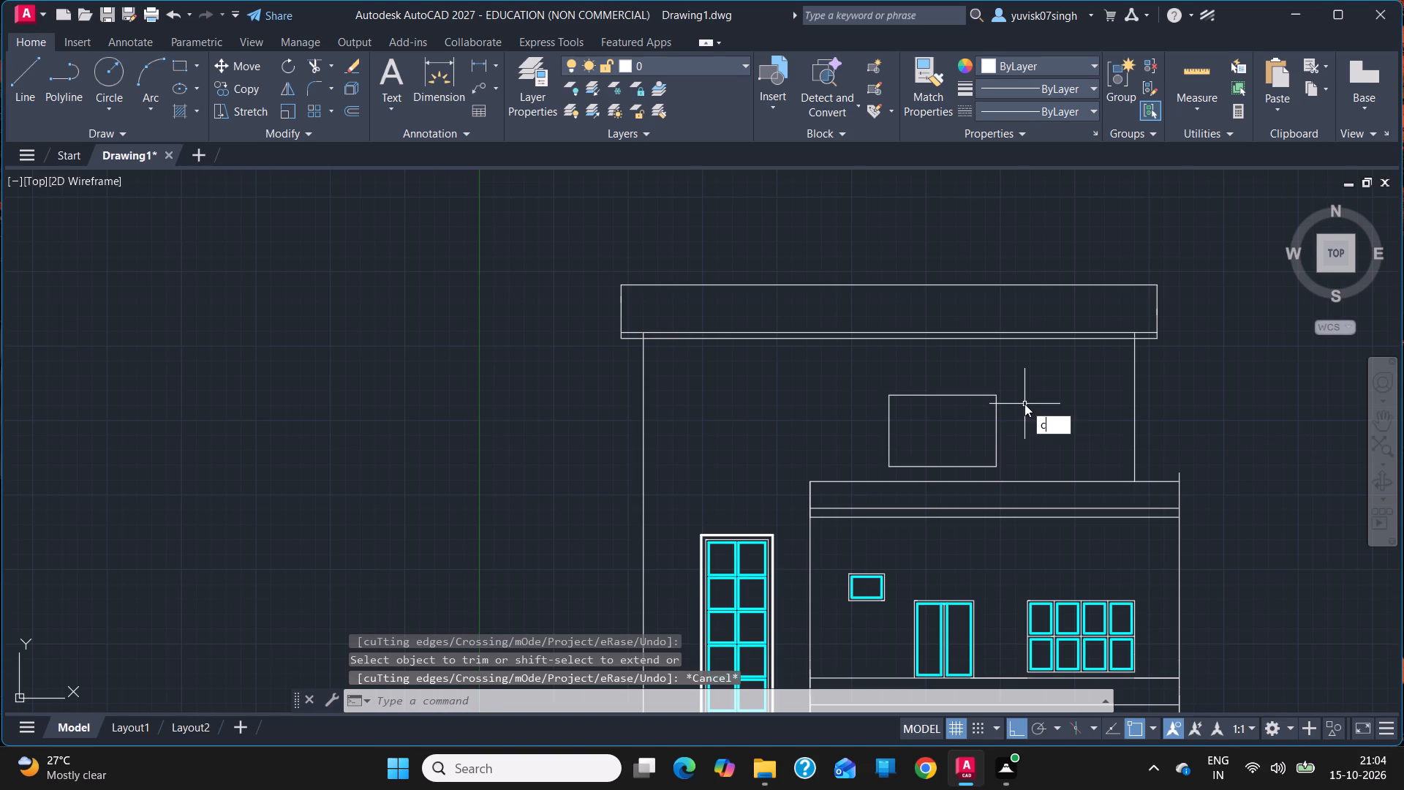
key(BackSpace)
click(10, 76)
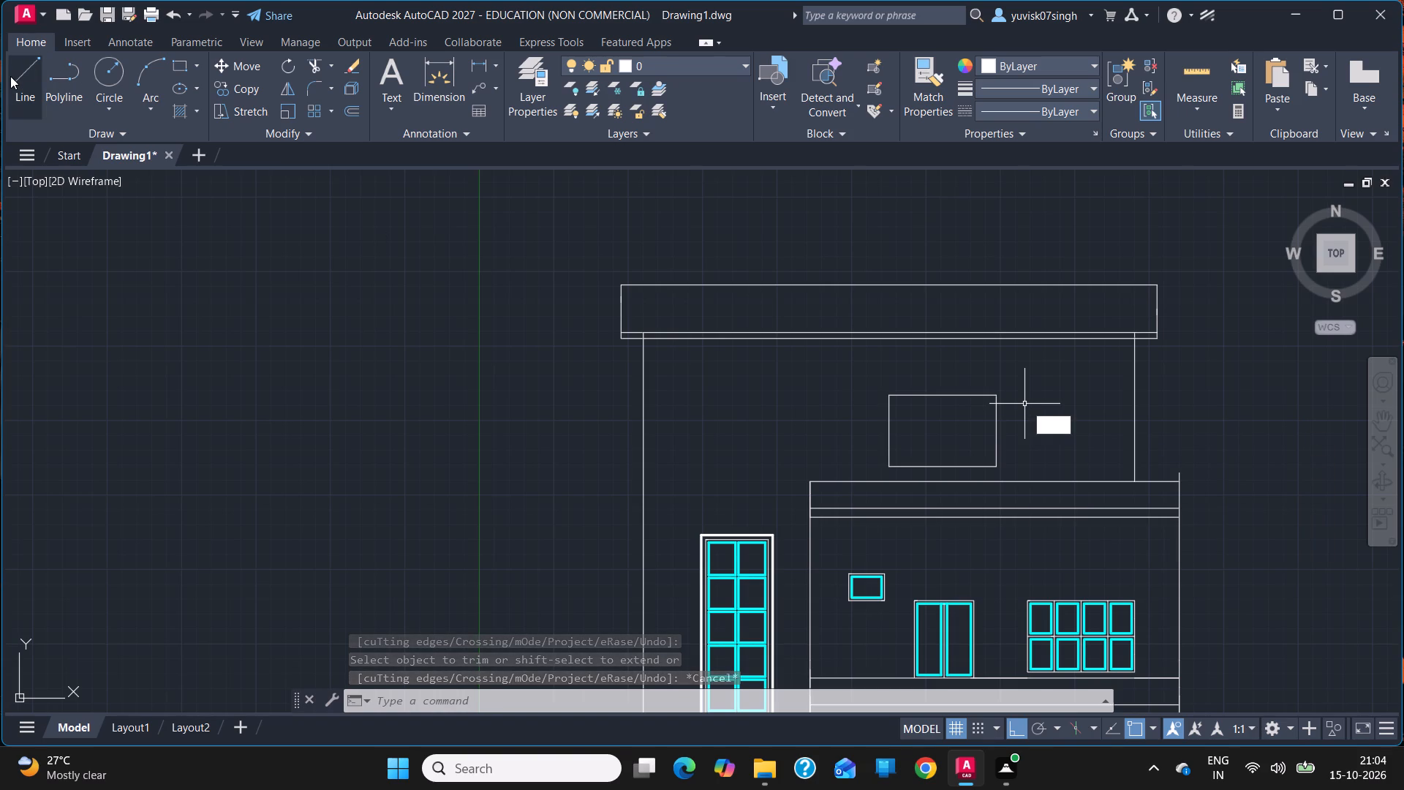
click(11, 76)
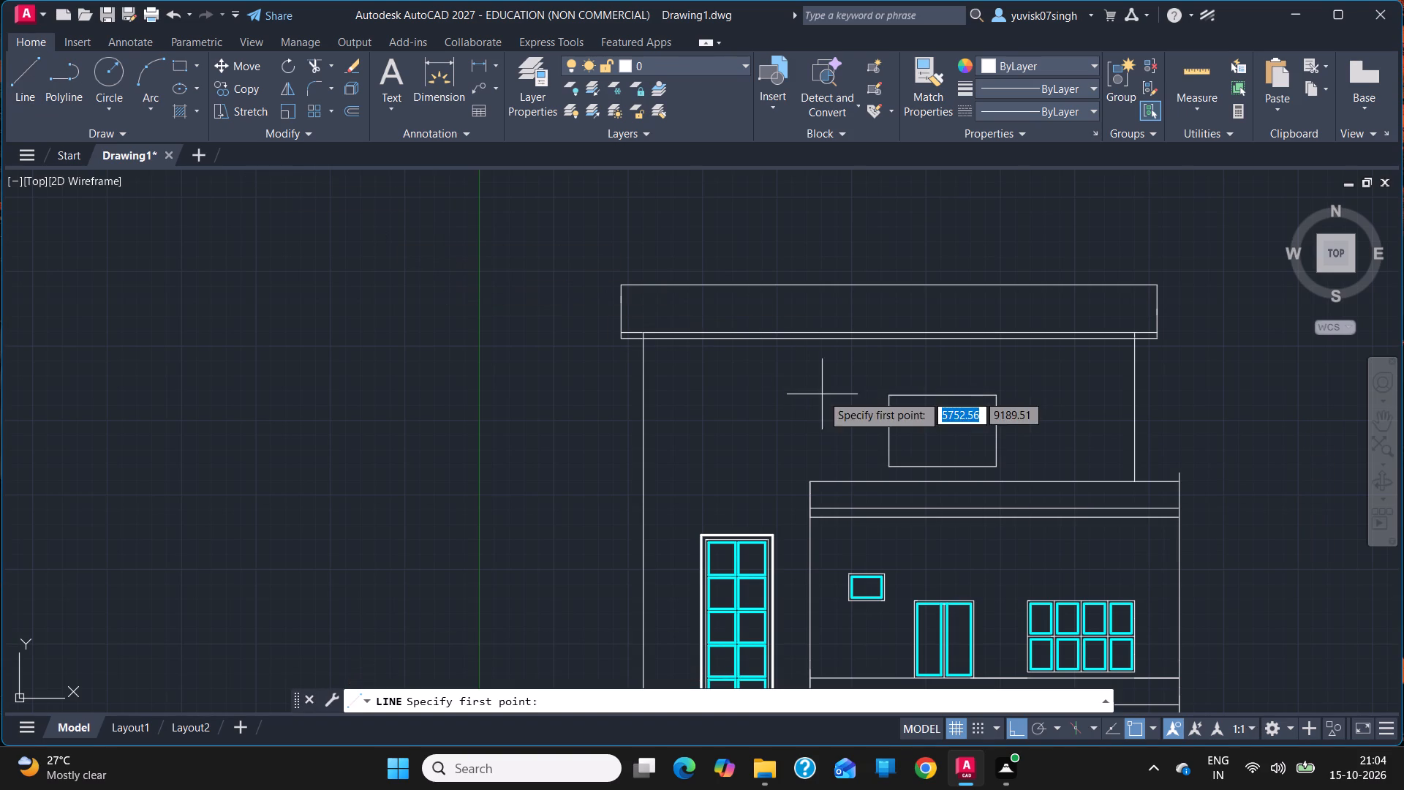
click(886, 393)
text(50)
key(Return)
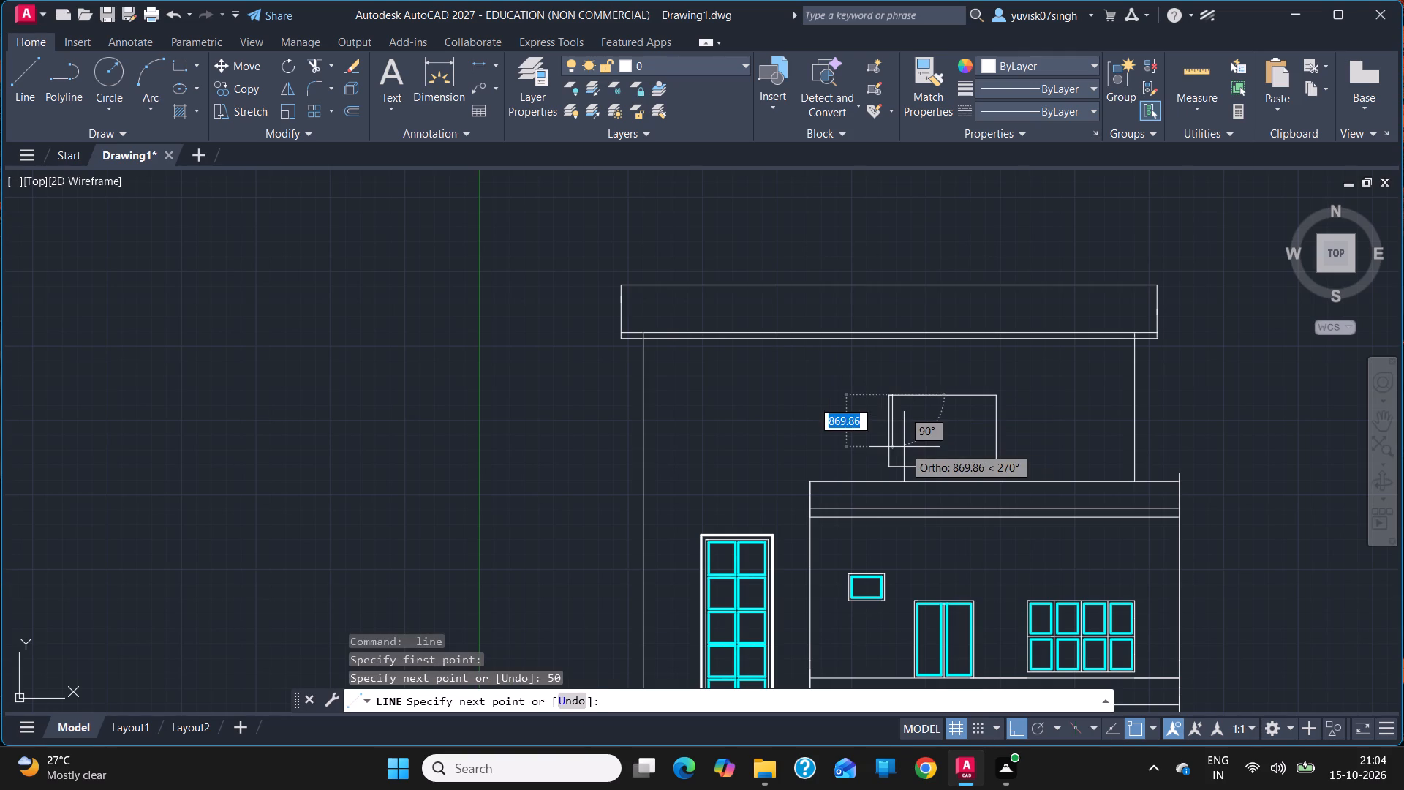
text(50)
key(Return)
key(Escape)
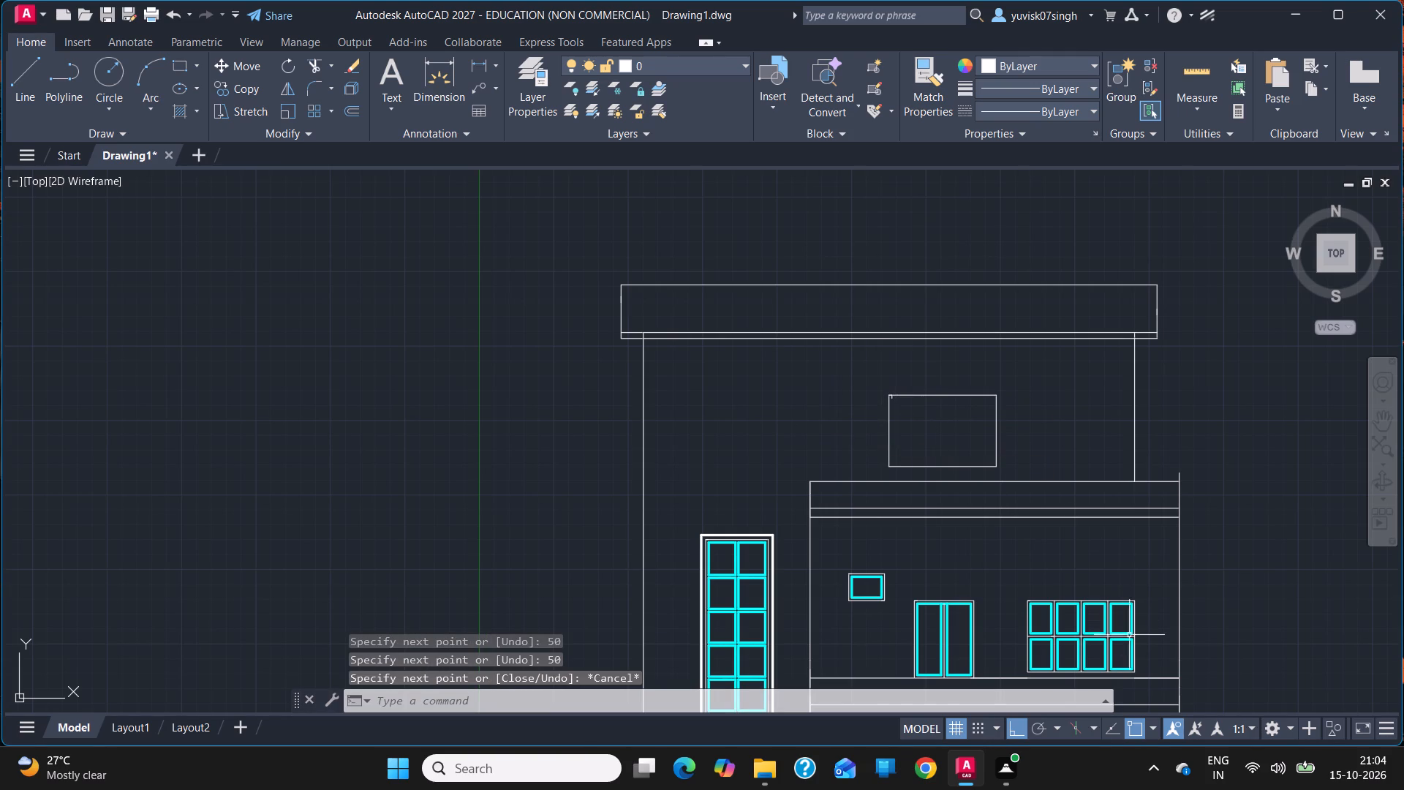
Copy the eight-pane window from the storey below into the top-storey opening, matching the upper corners.
click(1150, 669)
drag(1150, 669, 1094, 671)
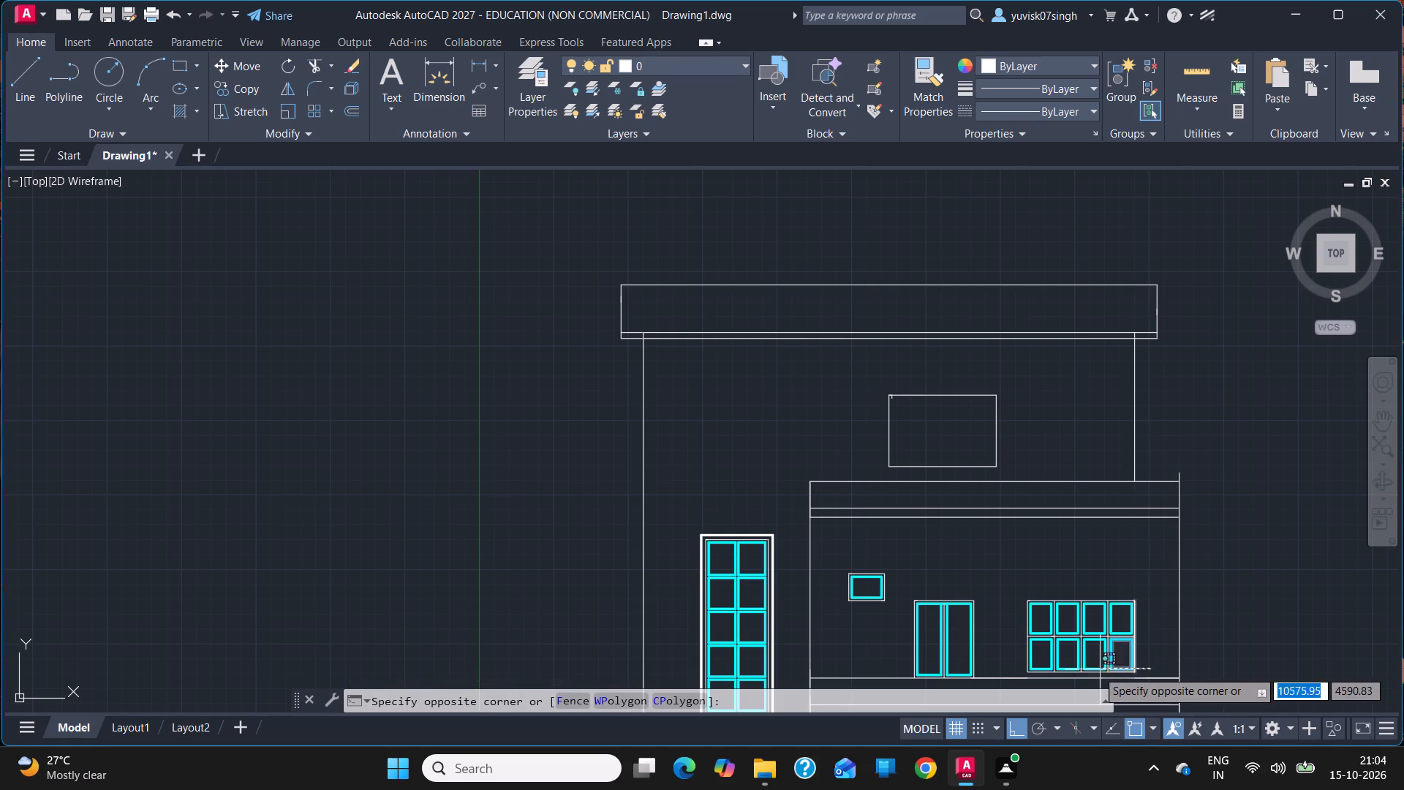
drag(1094, 671, 1043, 603)
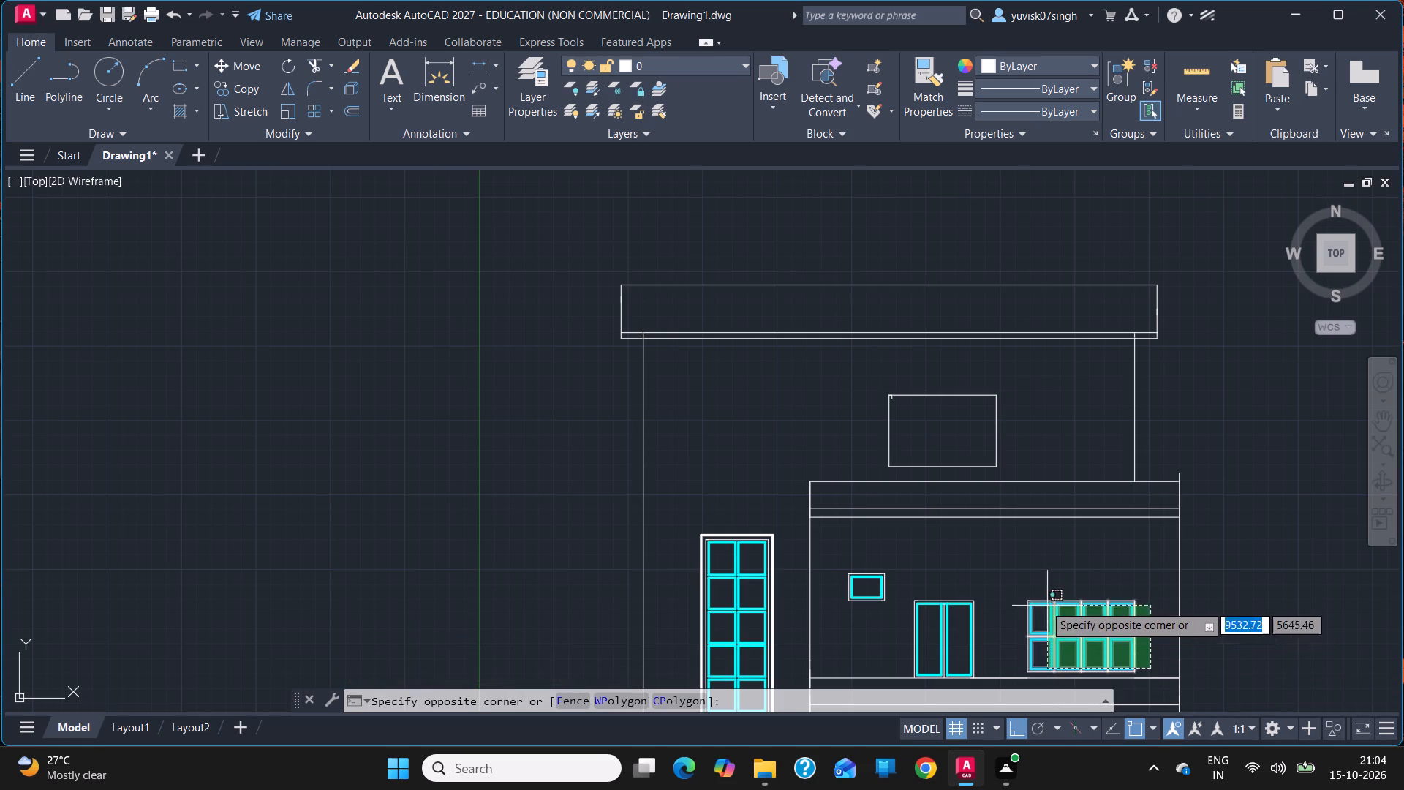
drag(1043, 603, 1019, 590)
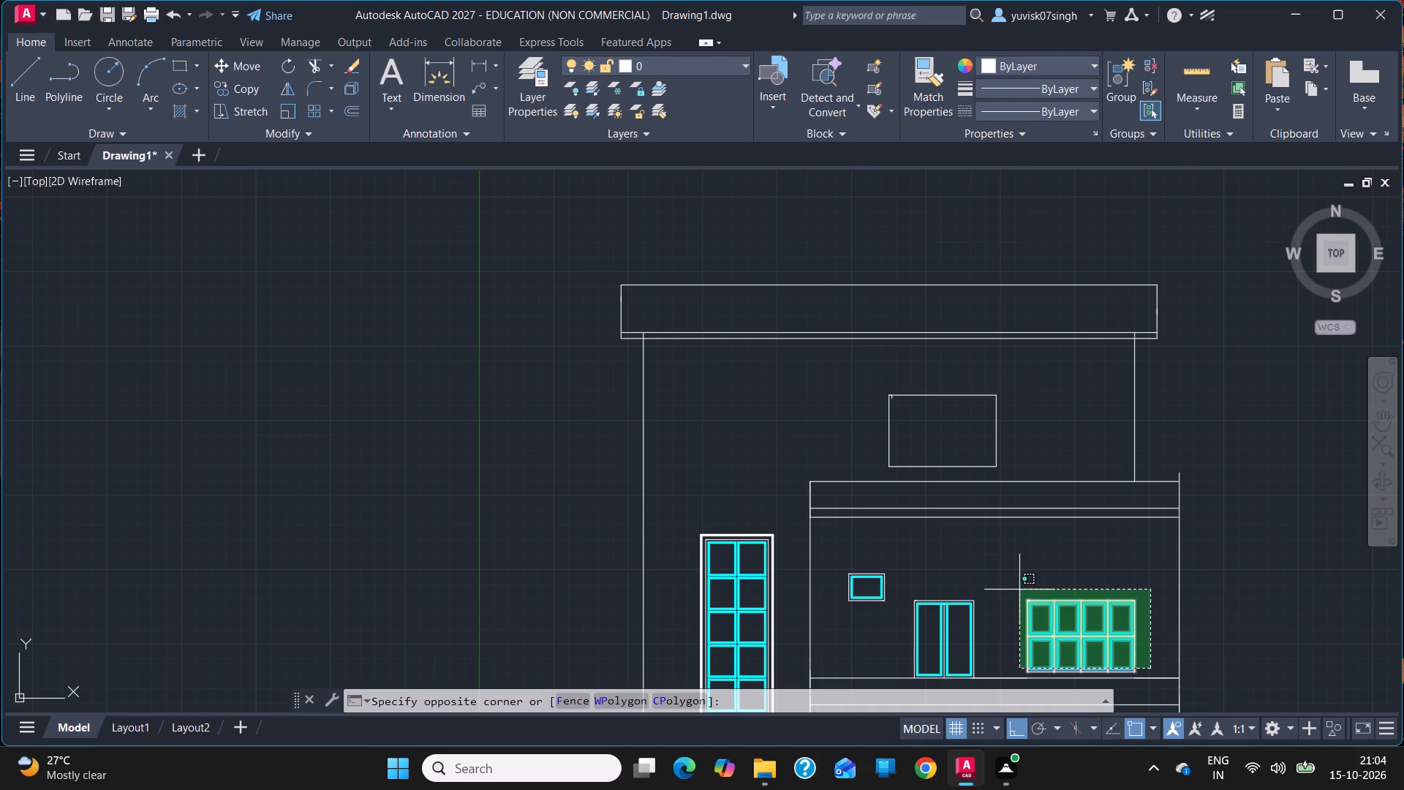
click(1019, 590)
text(copy)
key(Return)
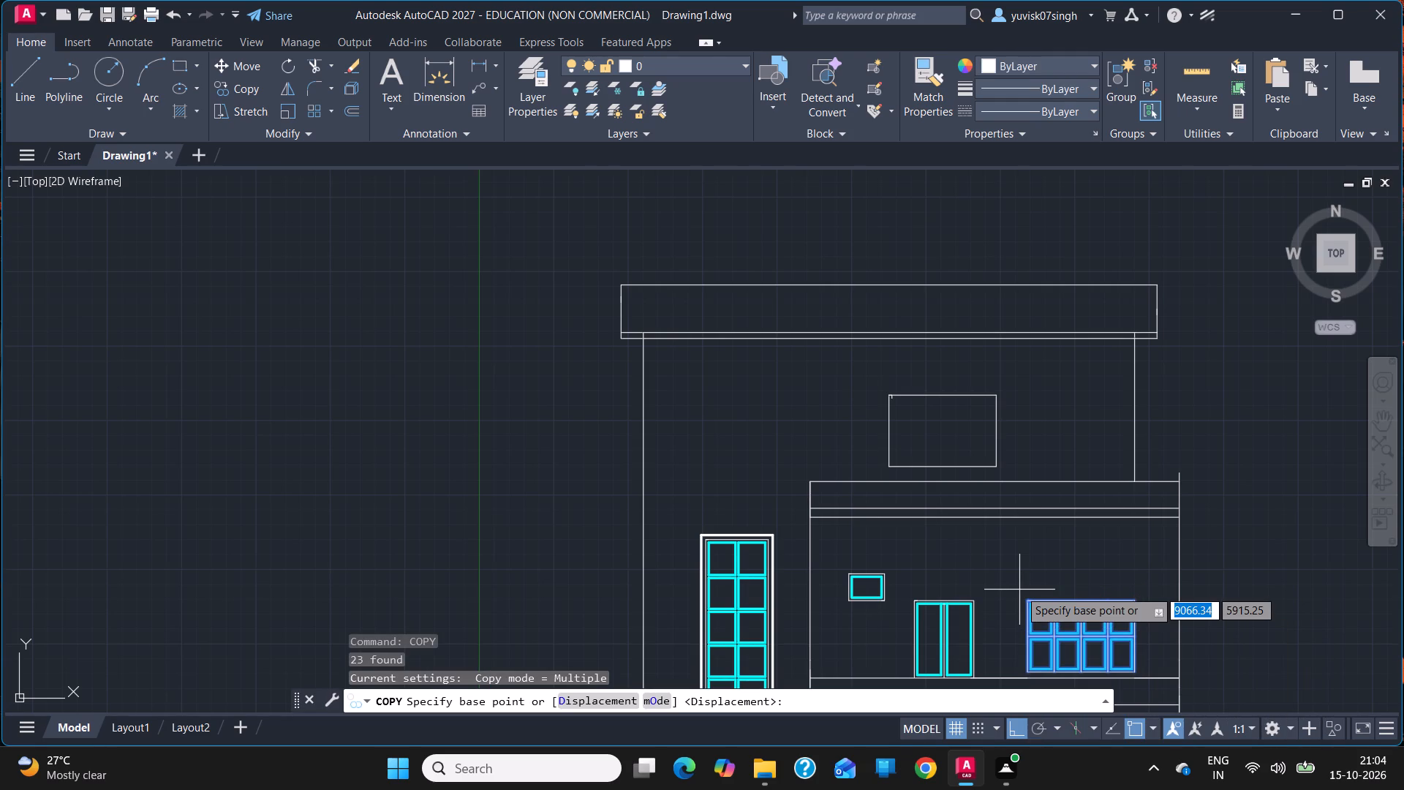
click(1024, 604)
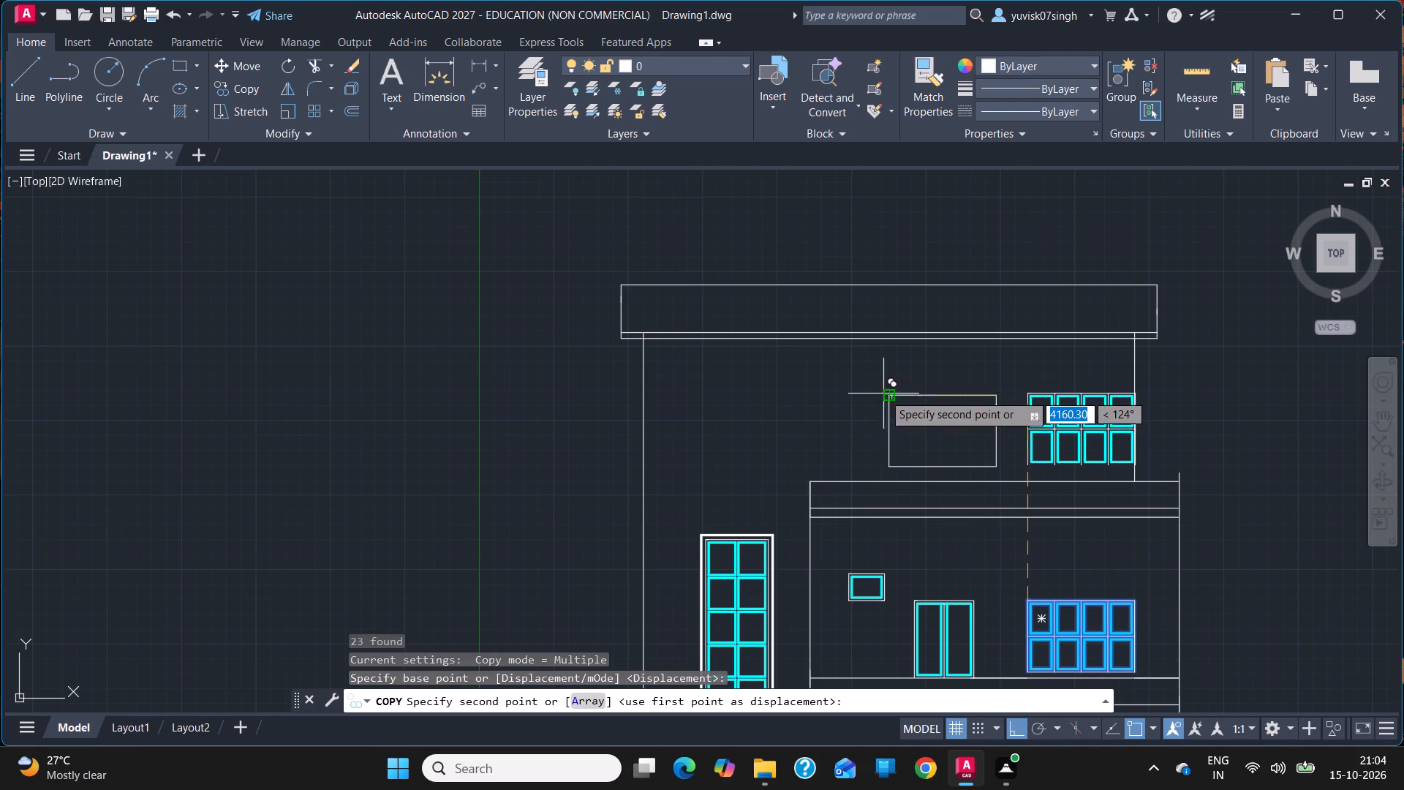
click(891, 394)
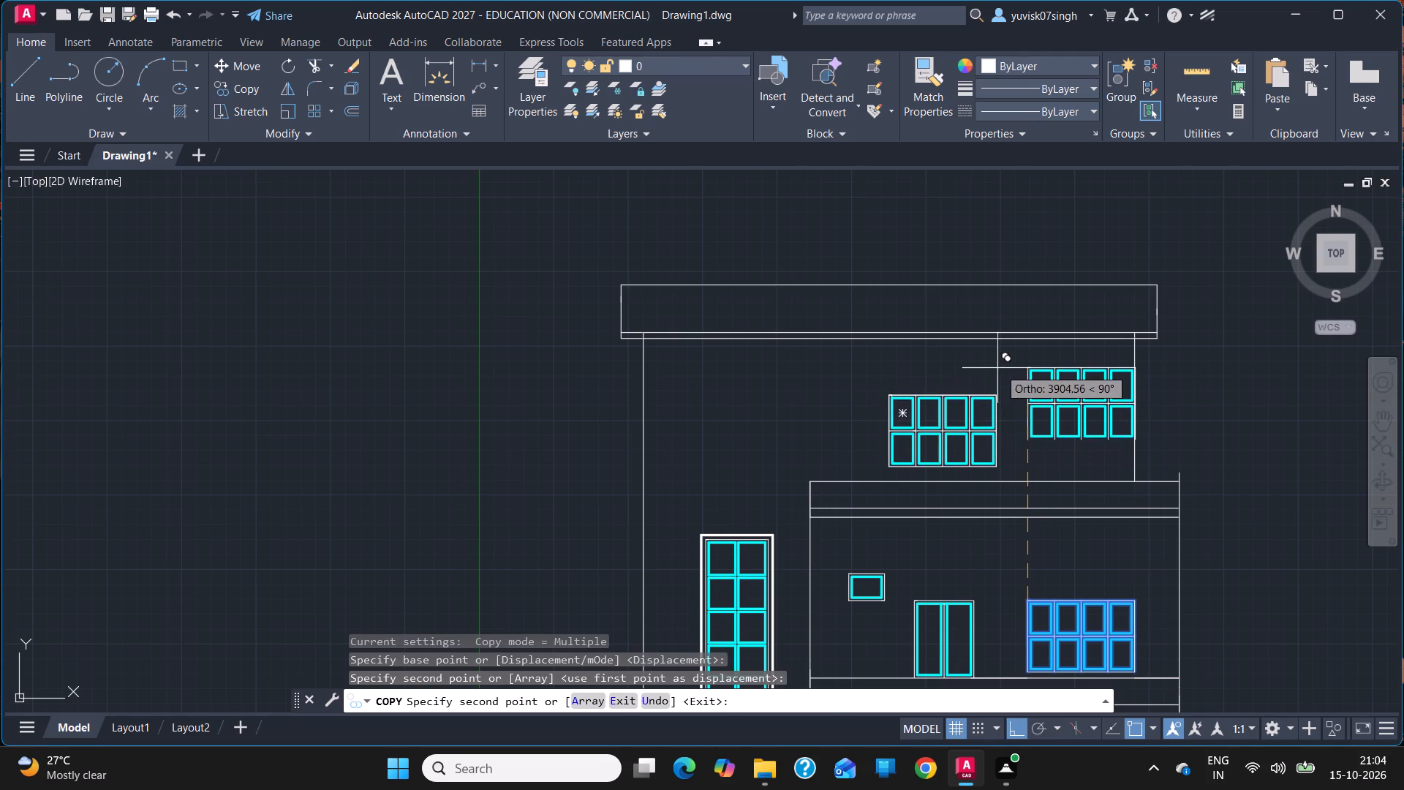
key(Escape)
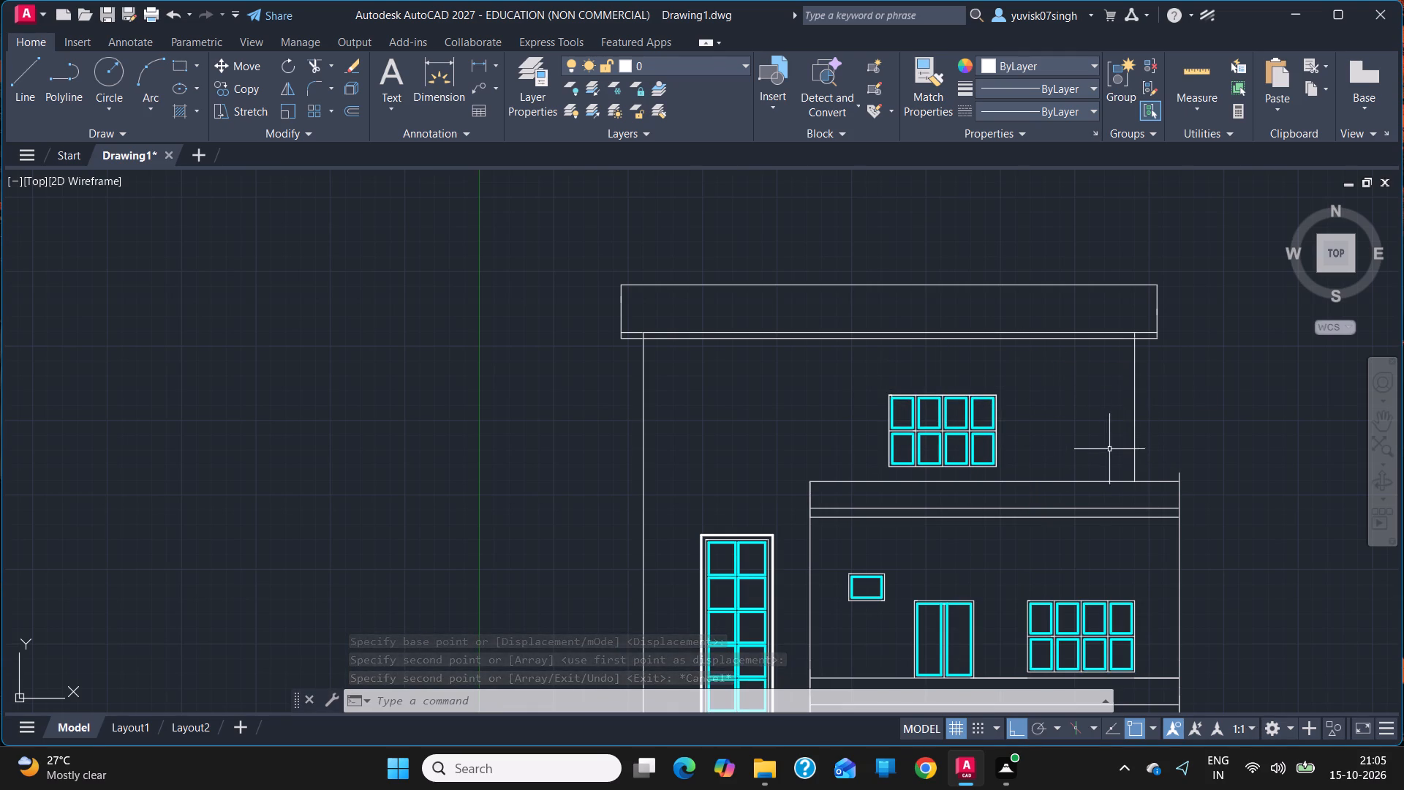
Draw lines from the top entrance step's outer corner: 300 toward the stair tower, 1000 upward, and horizontally to the tower wall.
click(1372, 424)
drag(799, 423, 822, 414)
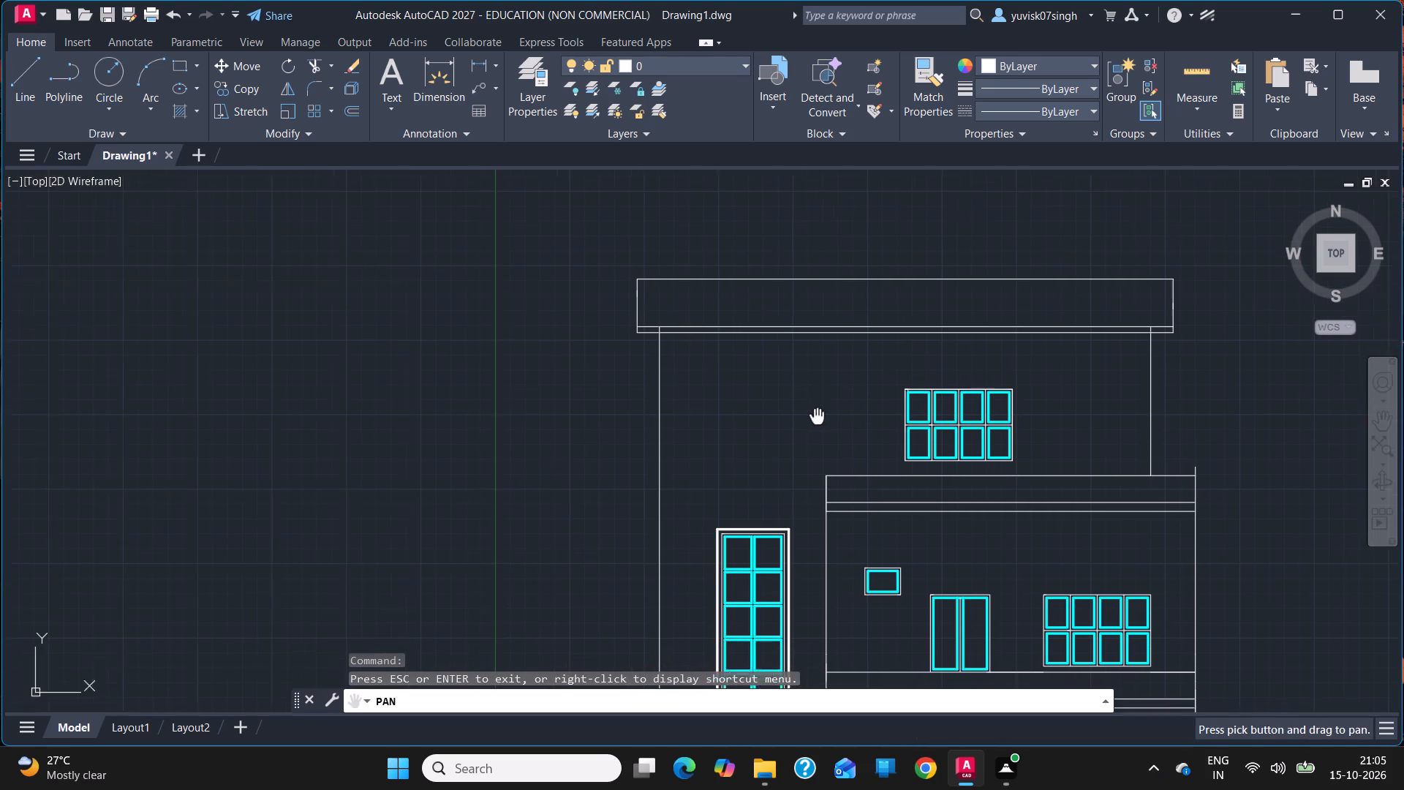
drag(822, 414, 943, 383)
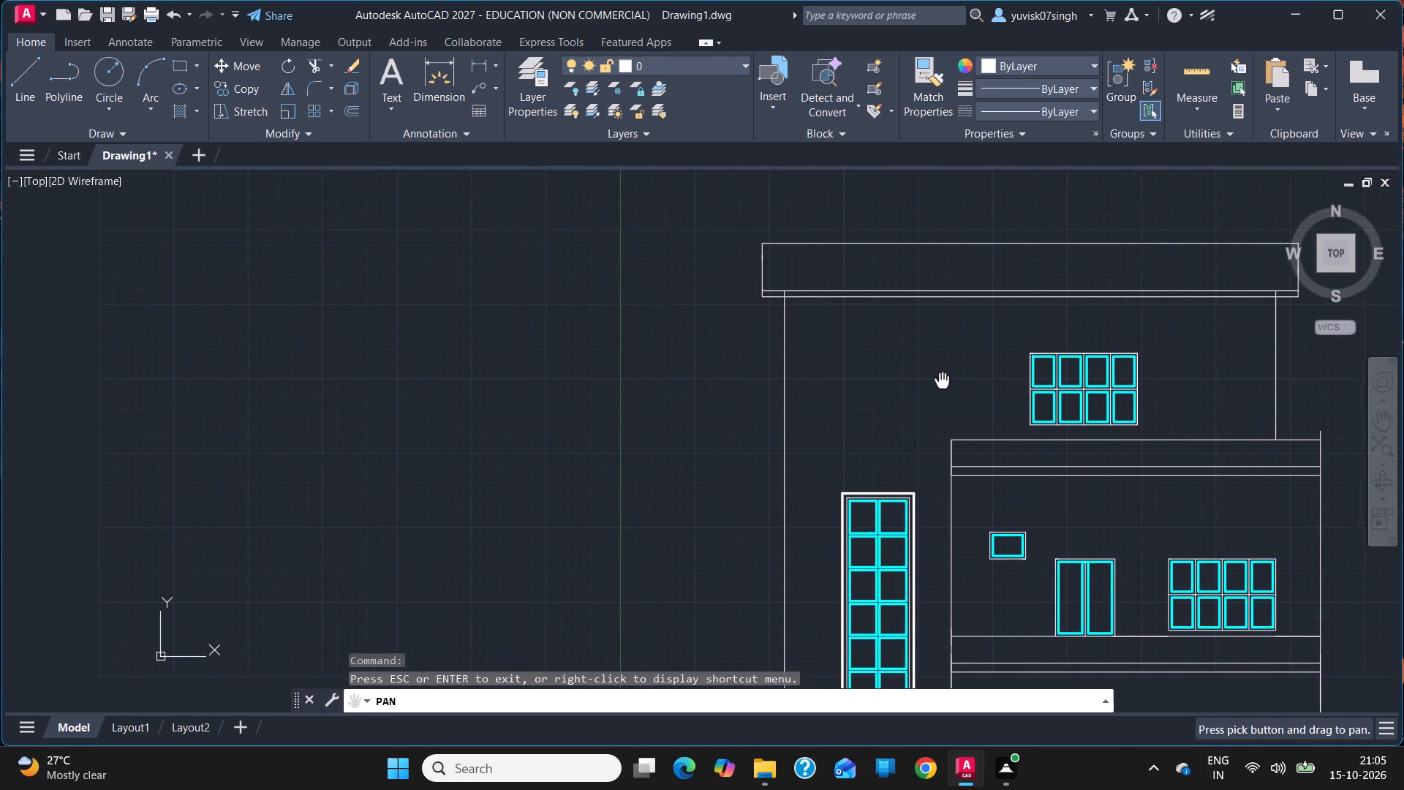
drag(943, 383, 913, 271)
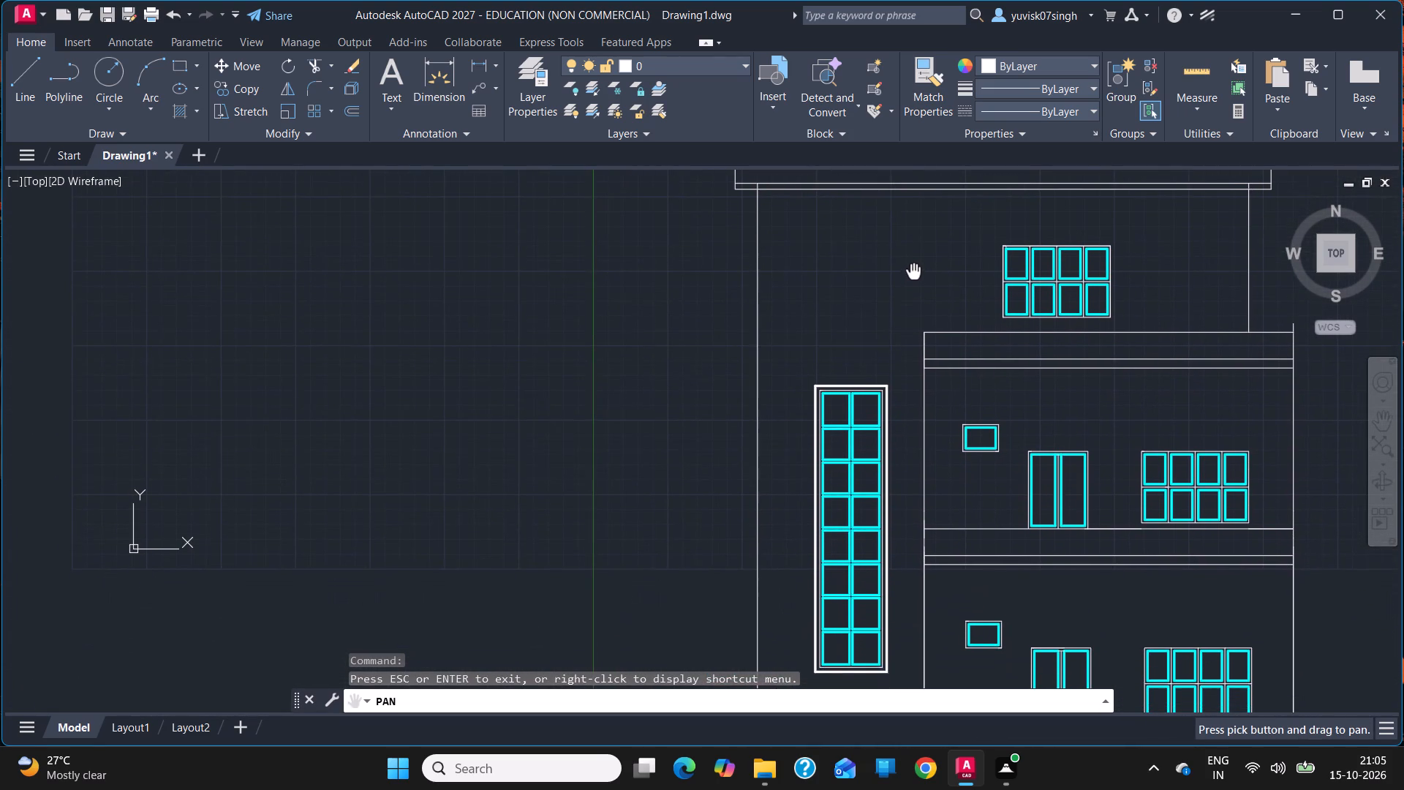
drag(842, 309, 918, 132)
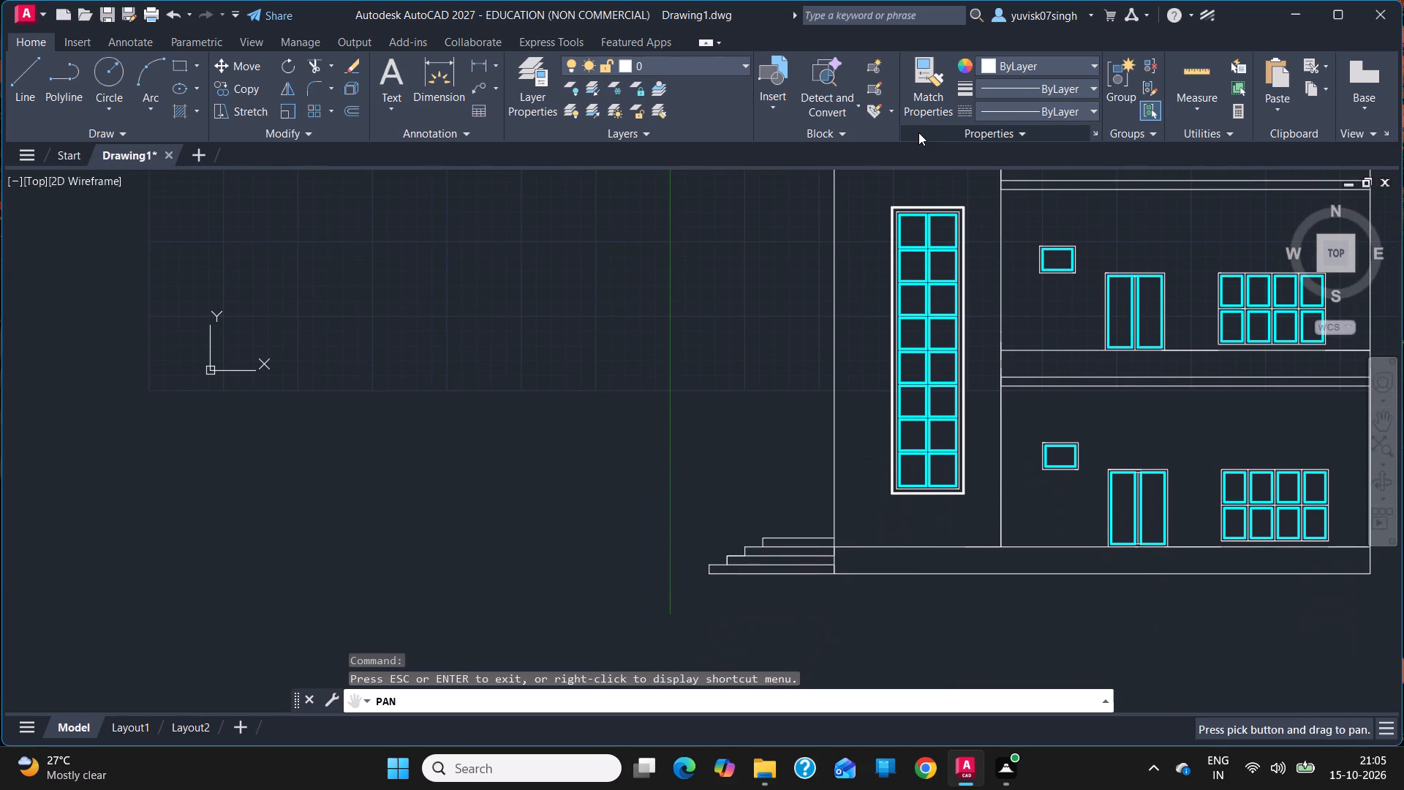
ctrl+scroll(918, 132, down, 2)
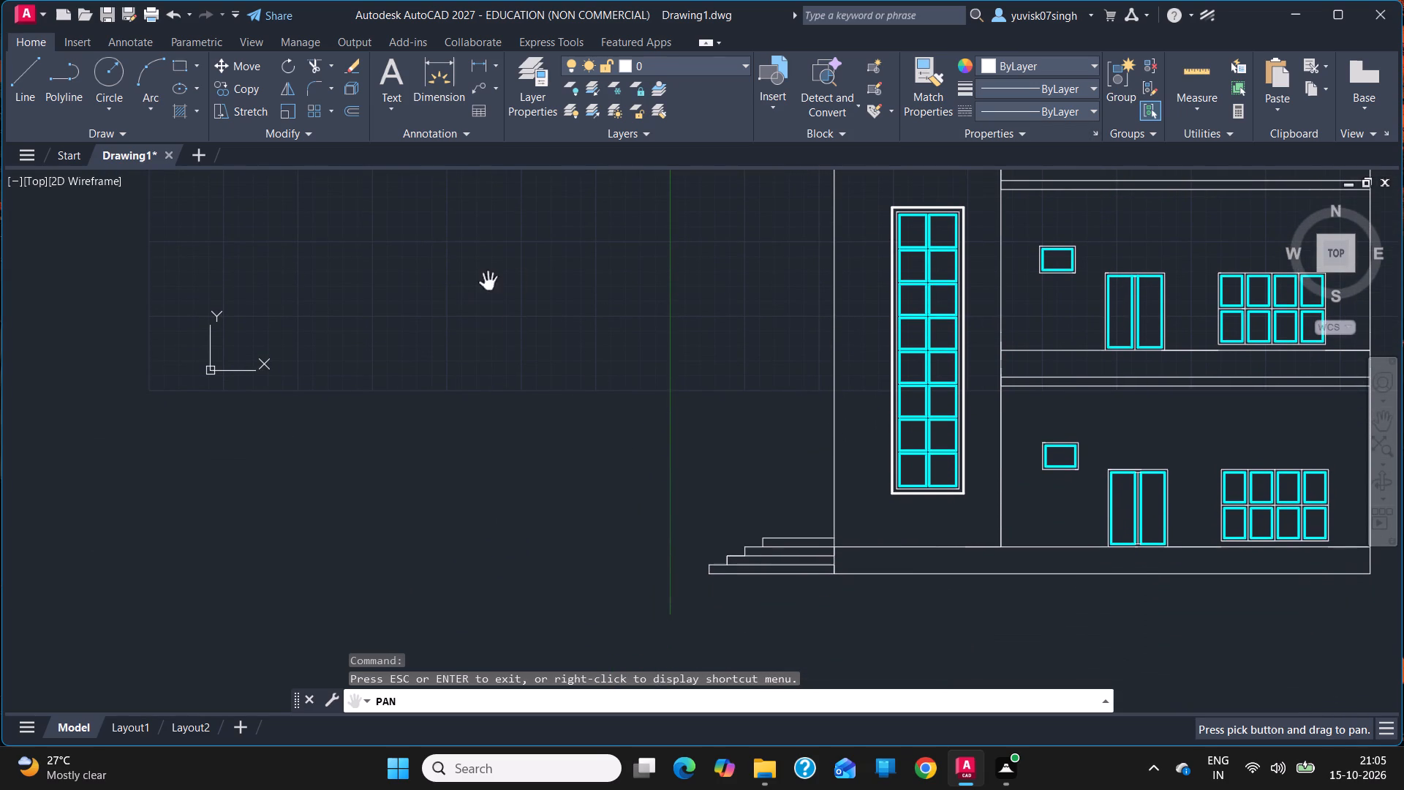
click(39, 79)
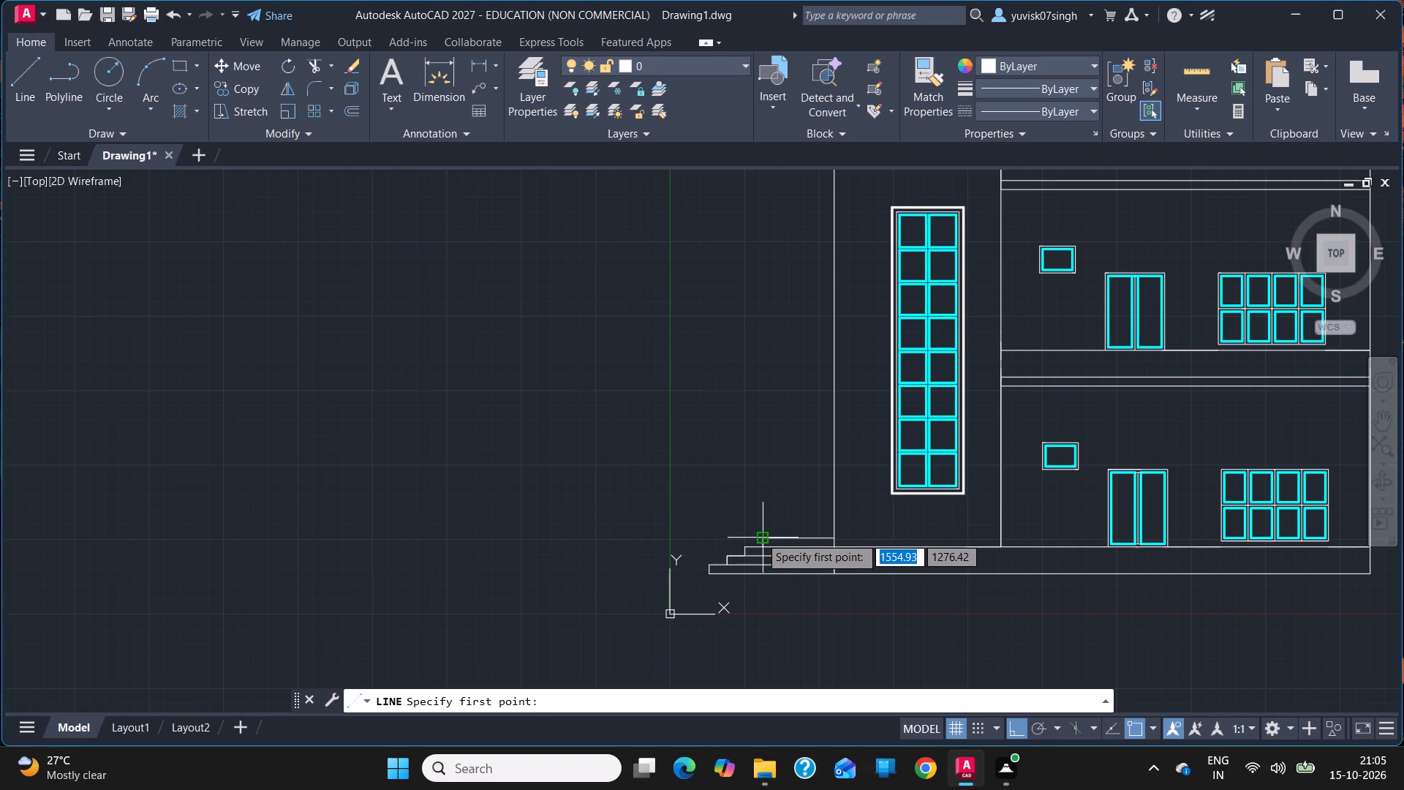
drag(760, 536, 783, 538)
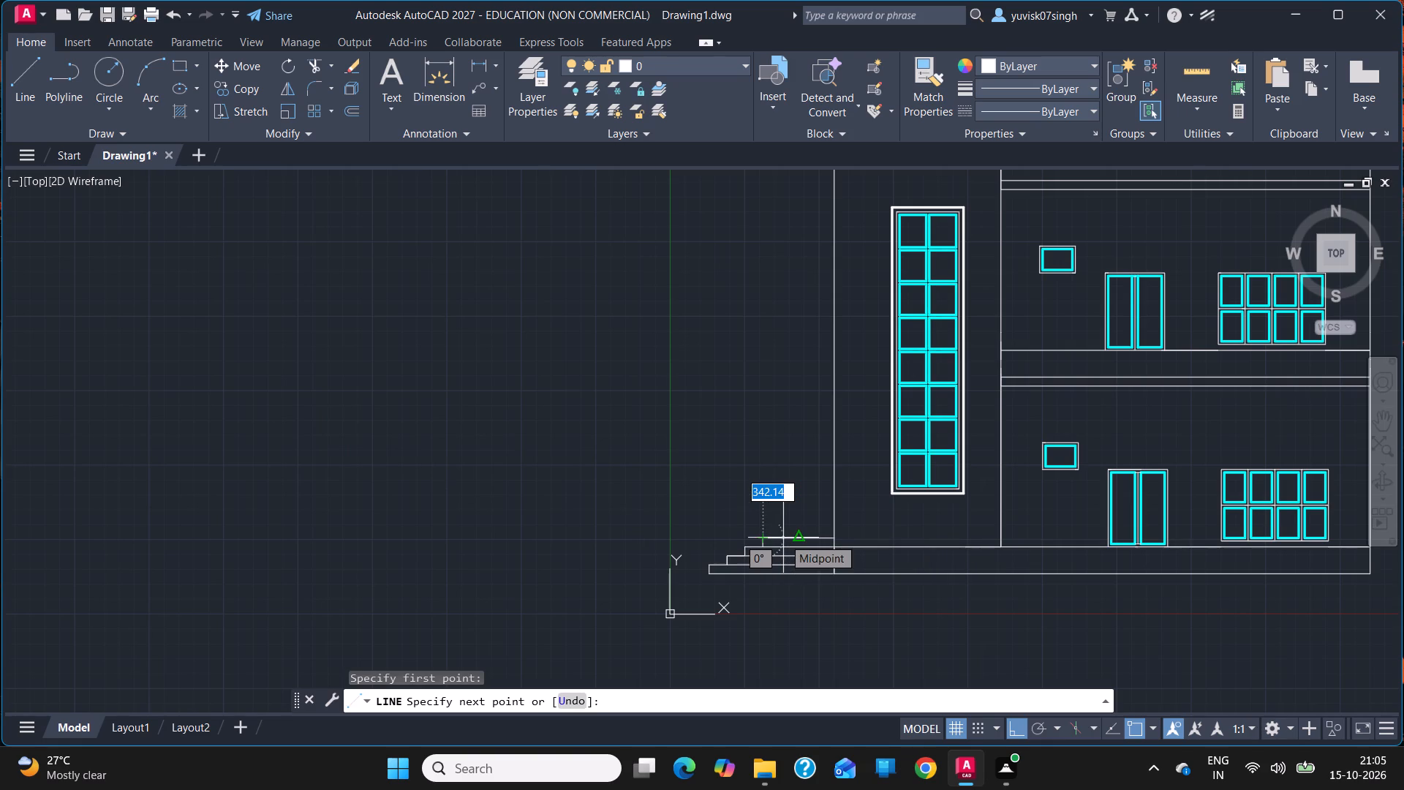
text(300)
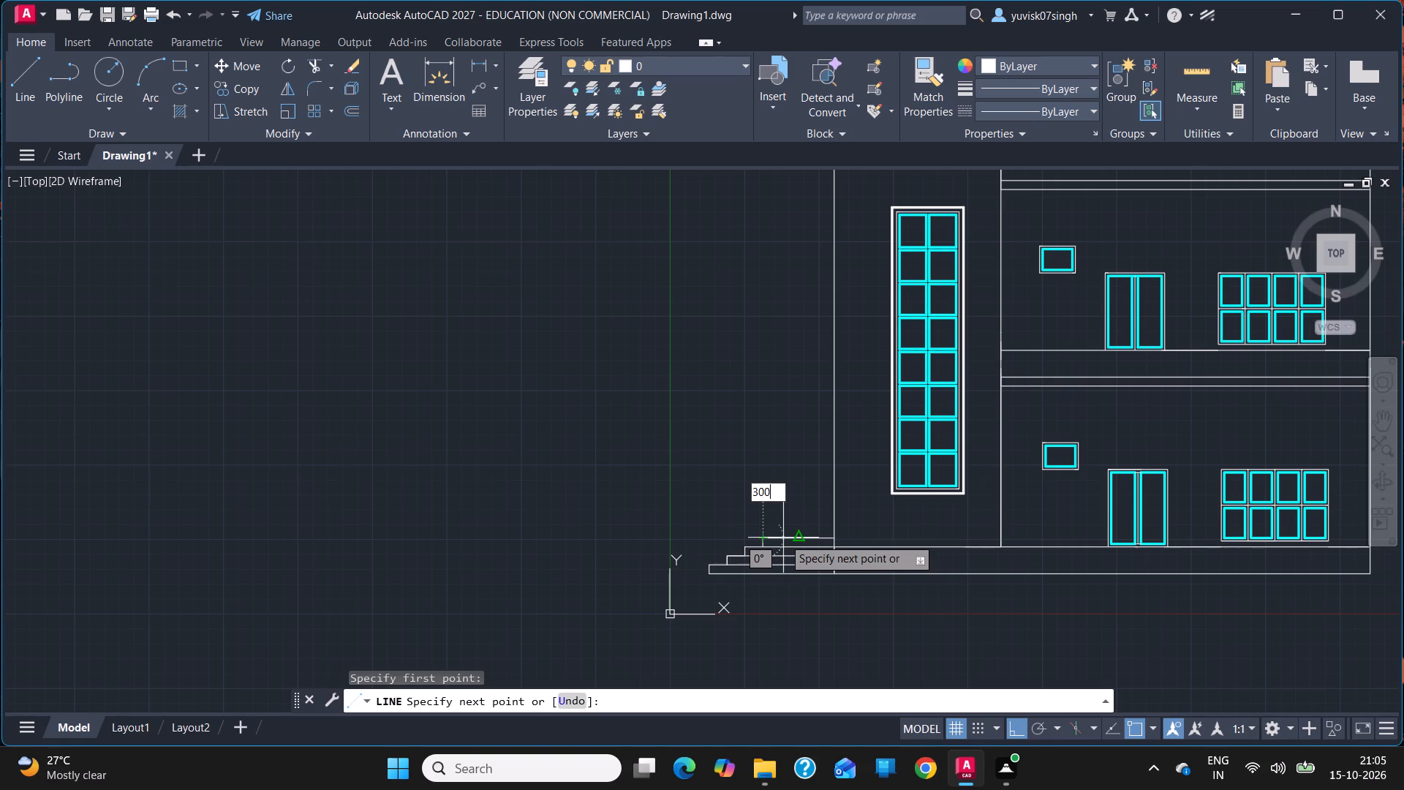
key(Return)
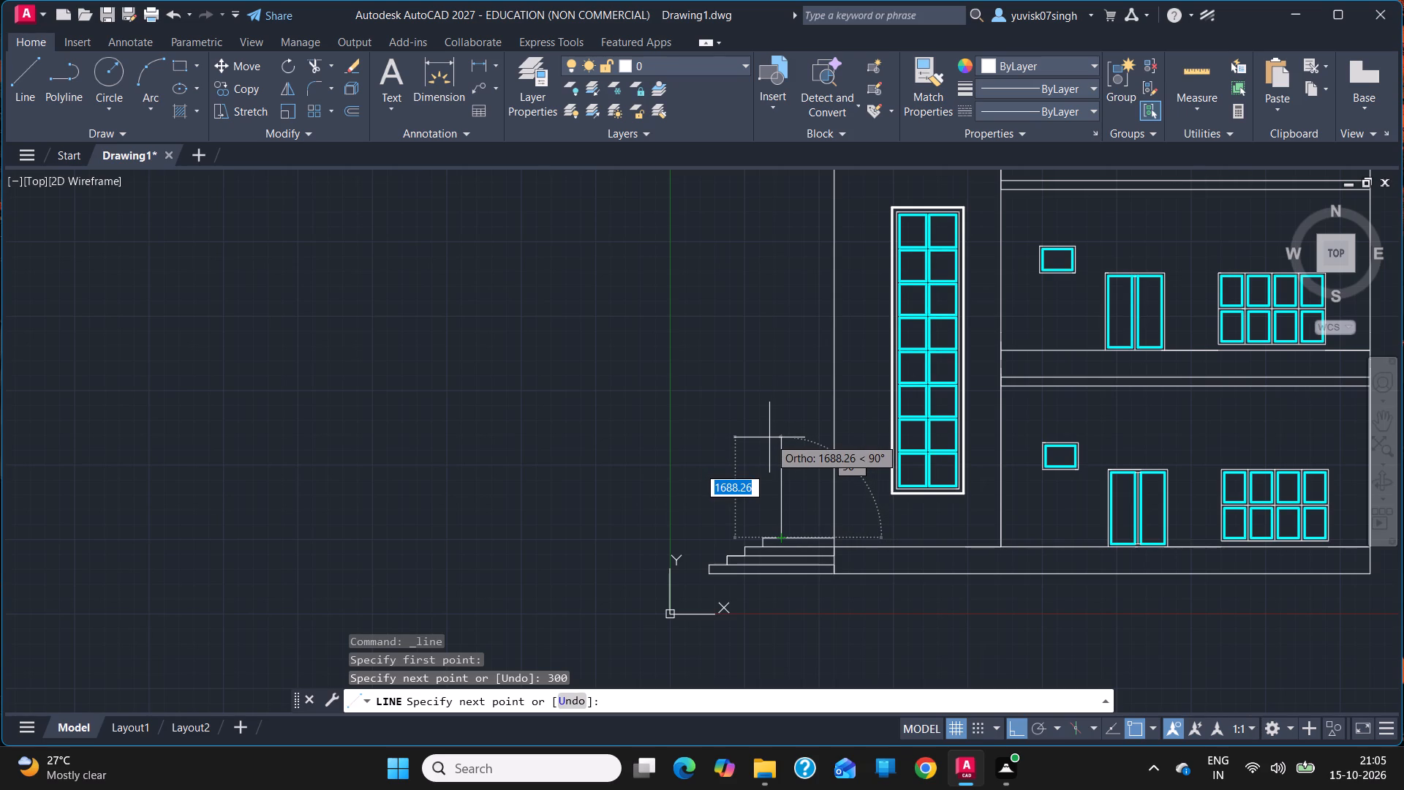
text(100)
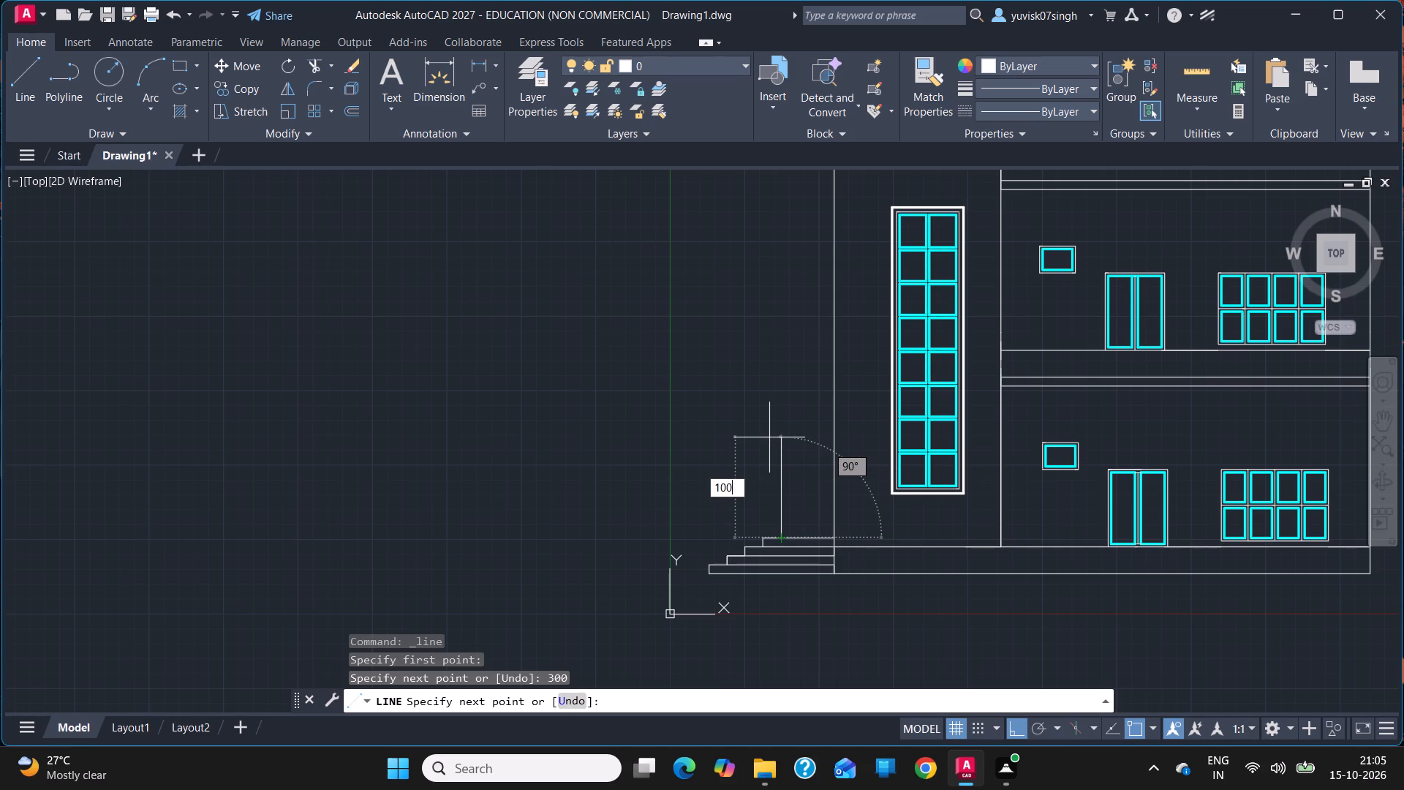
key(0)
key(Return)
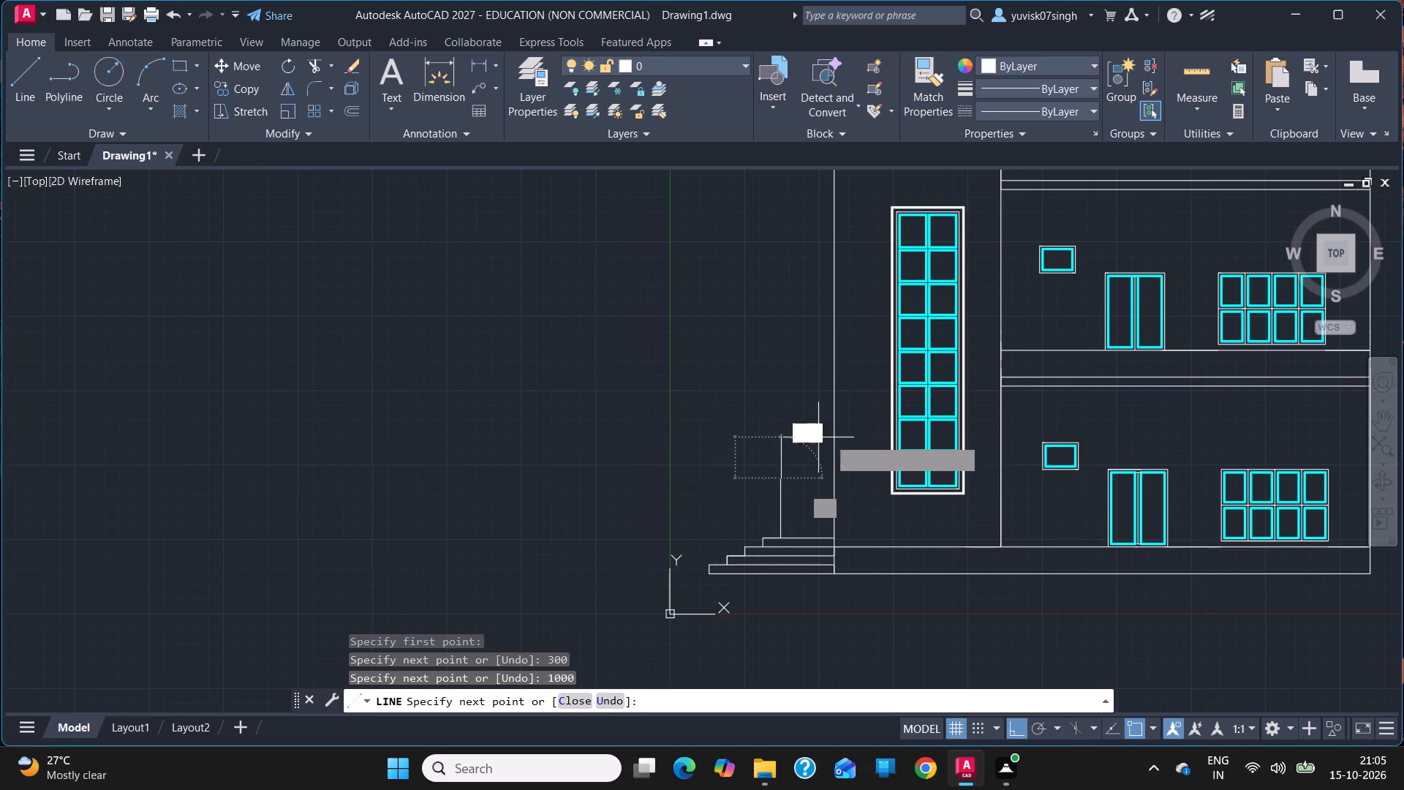
click(834, 482)
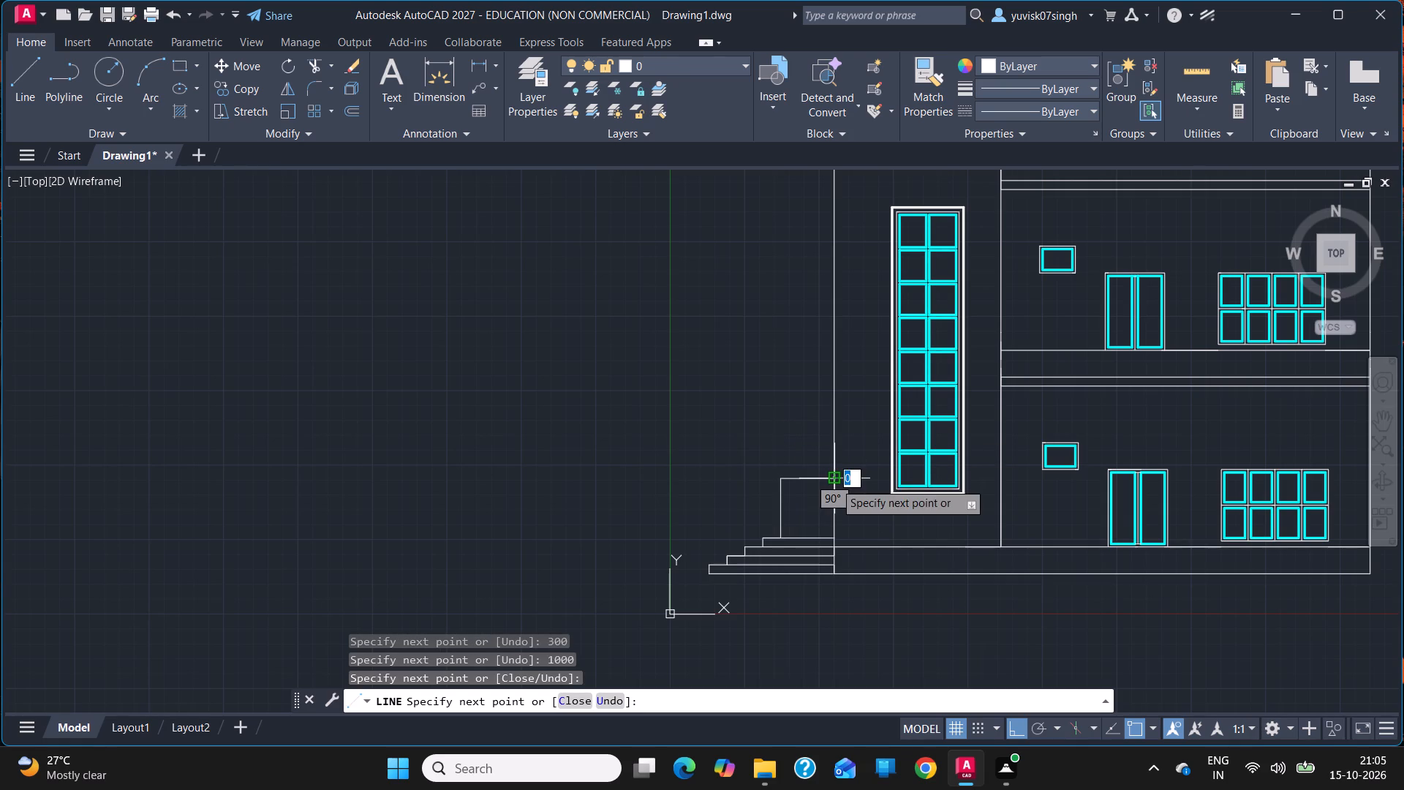
Continue from the 1000-high corner with lines 250 outward from the tower, 1000 upward, and horizontally back to the tower wall.
click(783, 478)
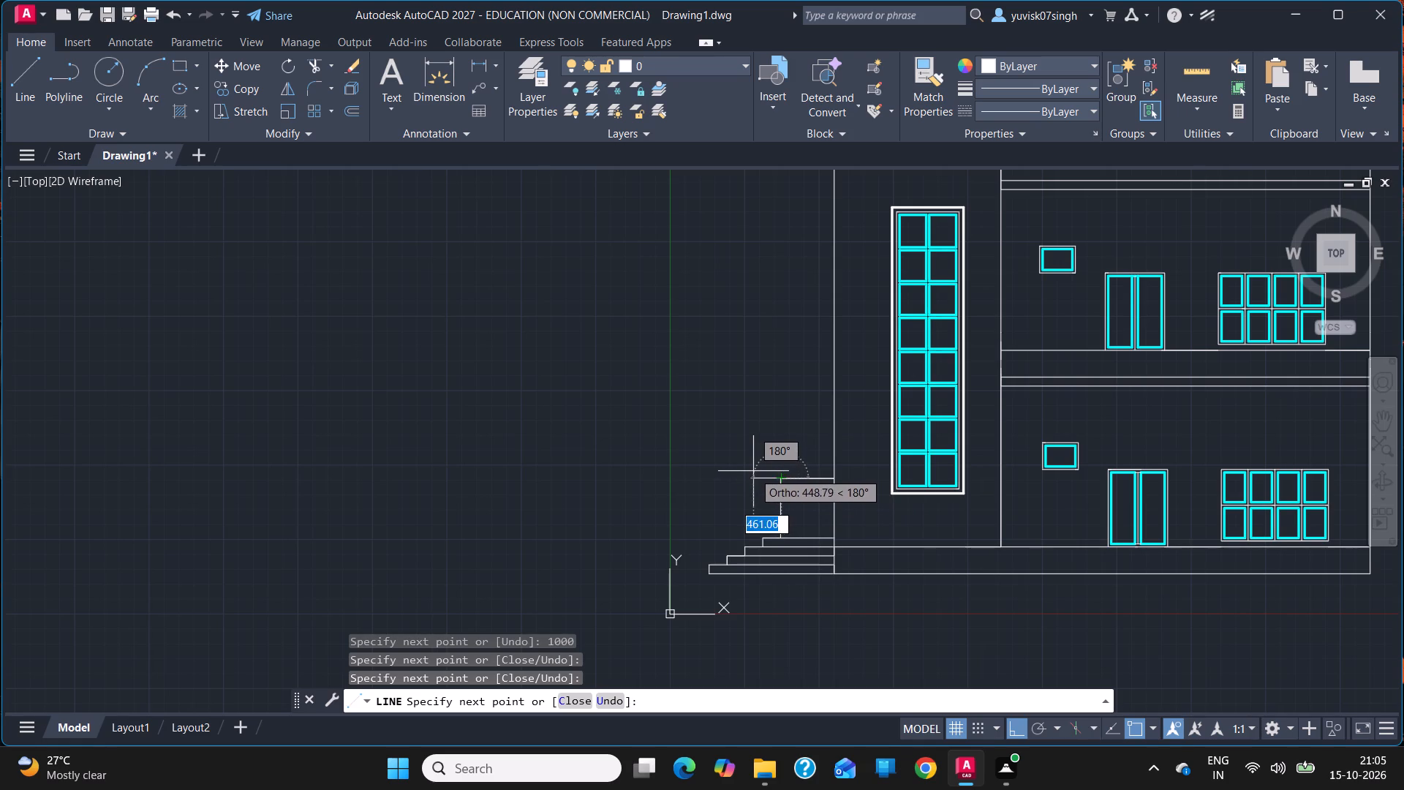
key(2)
text(50)
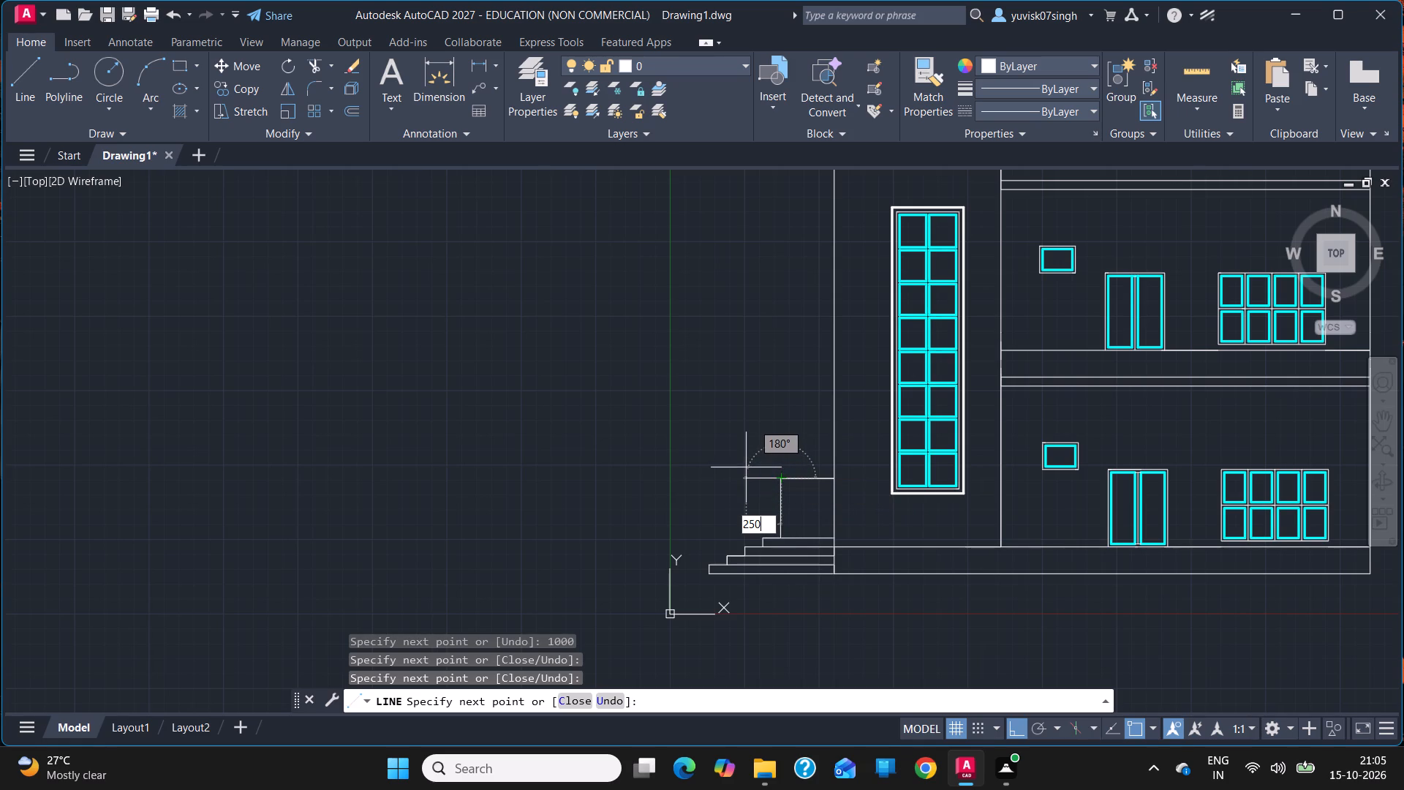
key(Return)
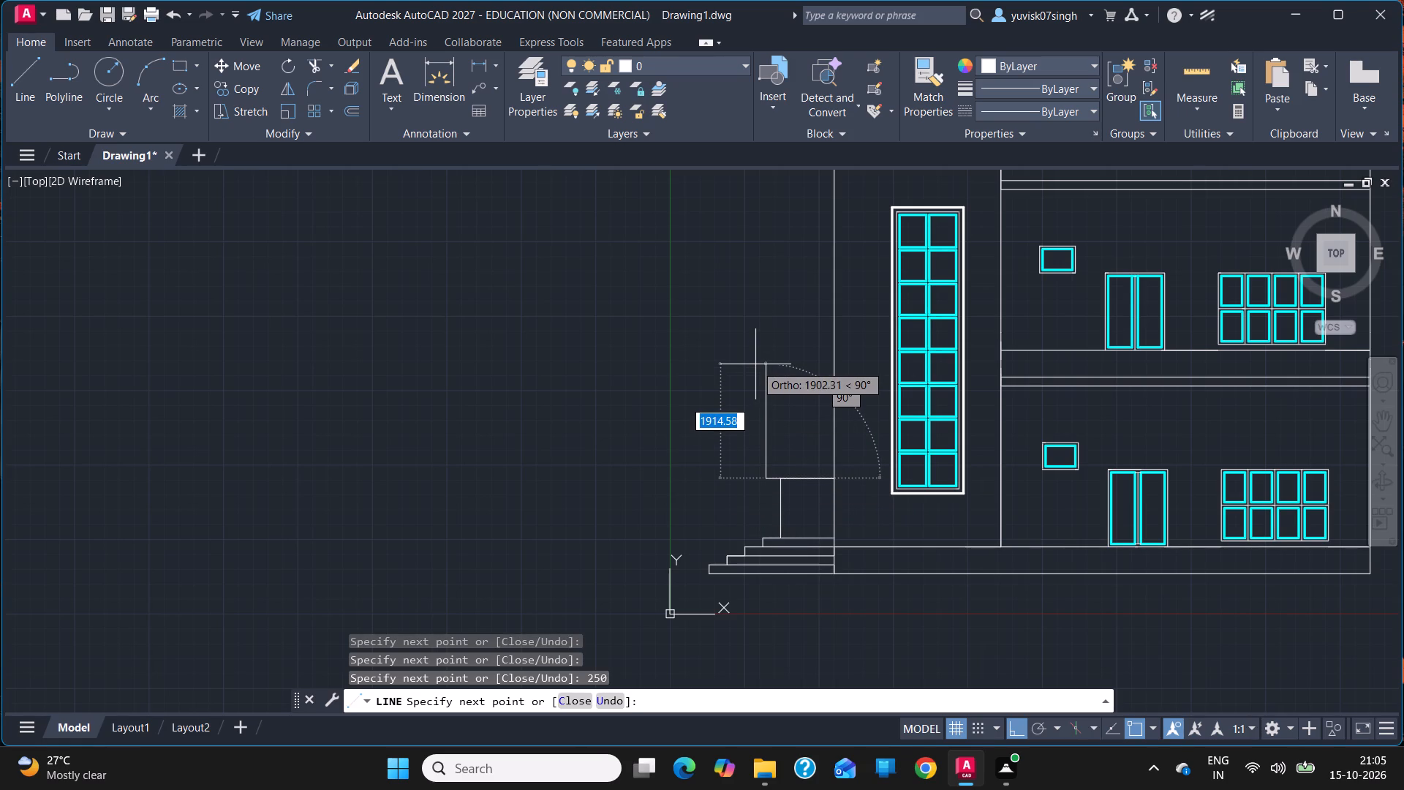
text(100)
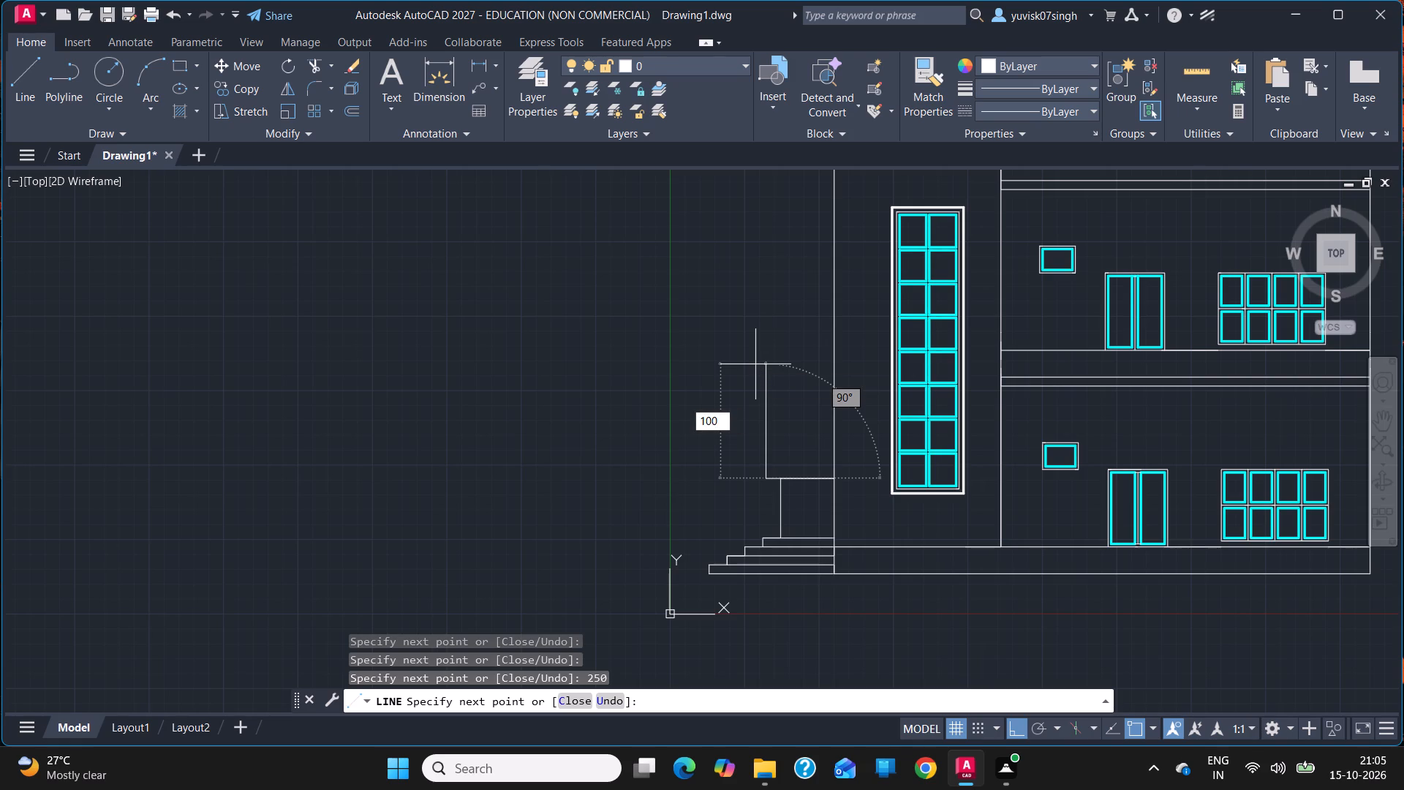
key(0)
key(Return)
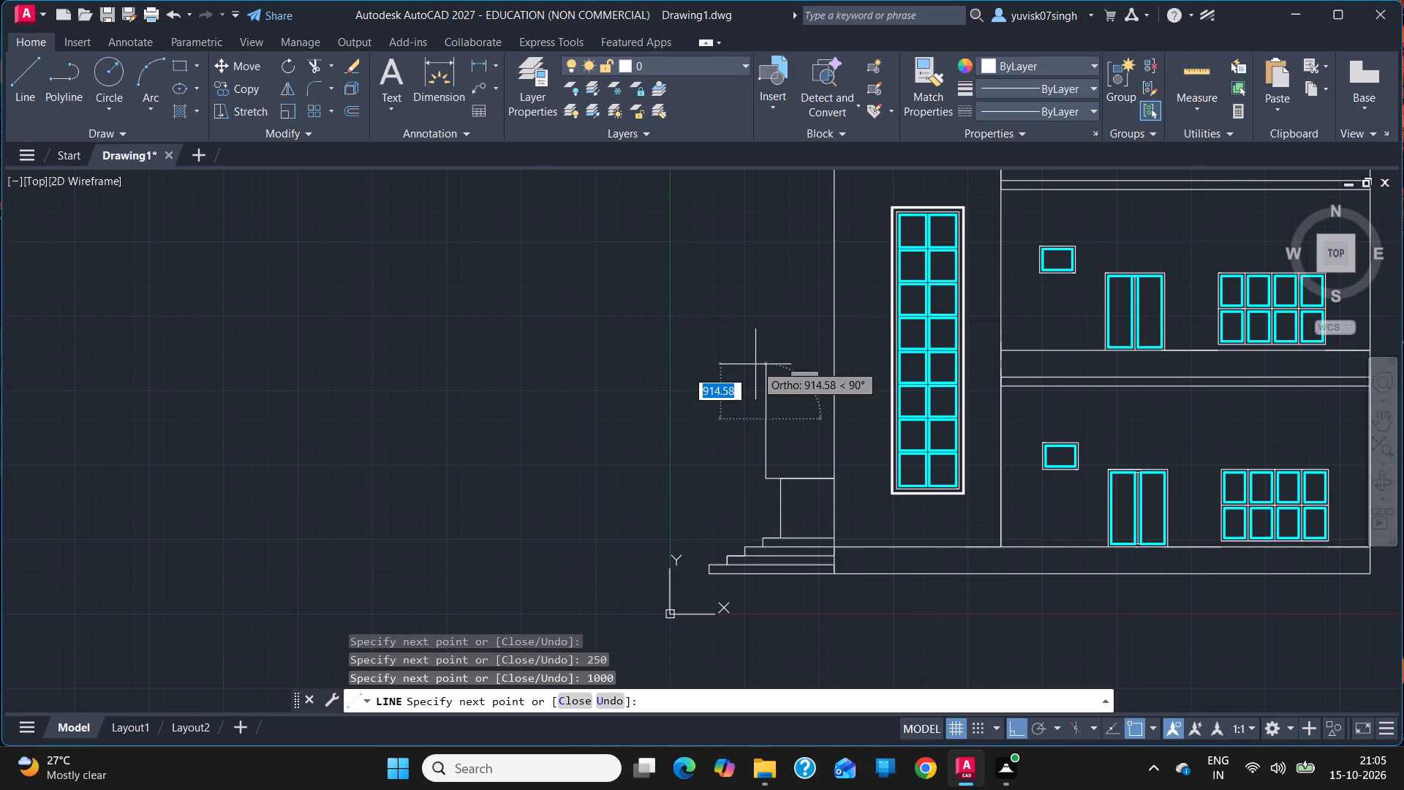
click(838, 418)
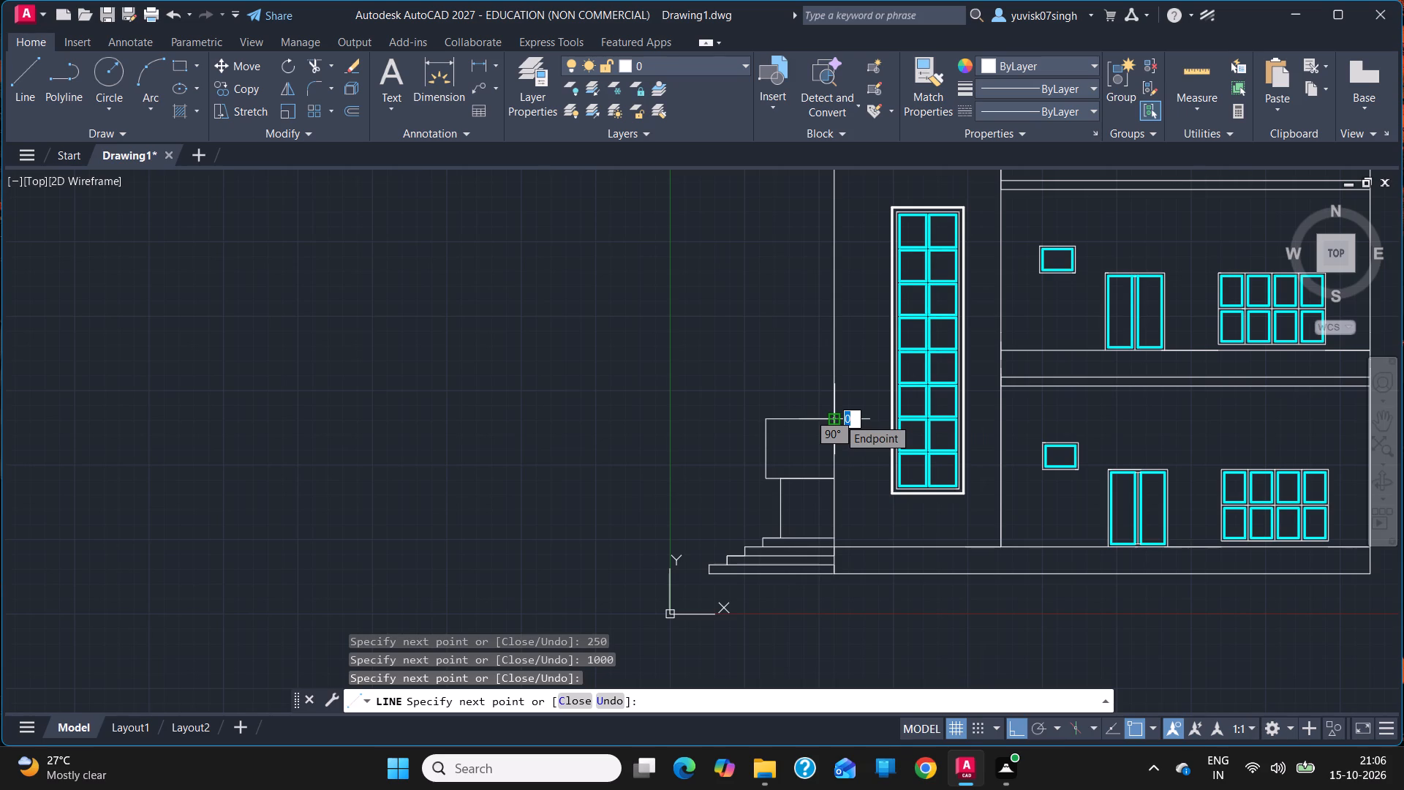
key(Escape)
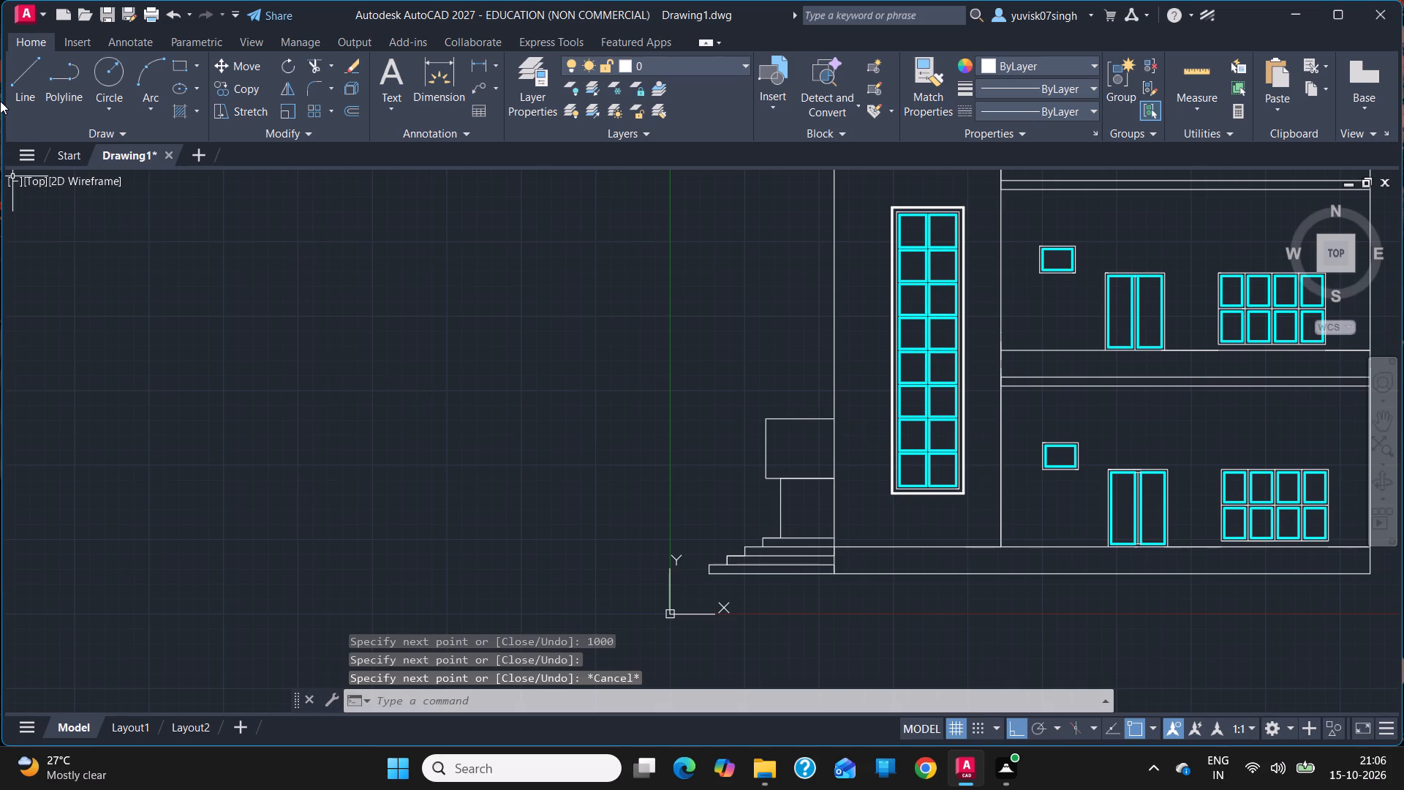
Draw lines from the entrance column's outer foot: 300 toward the stair tower, and vertically up to the underside of the upper box.
click(7, 91)
click(29, 89)
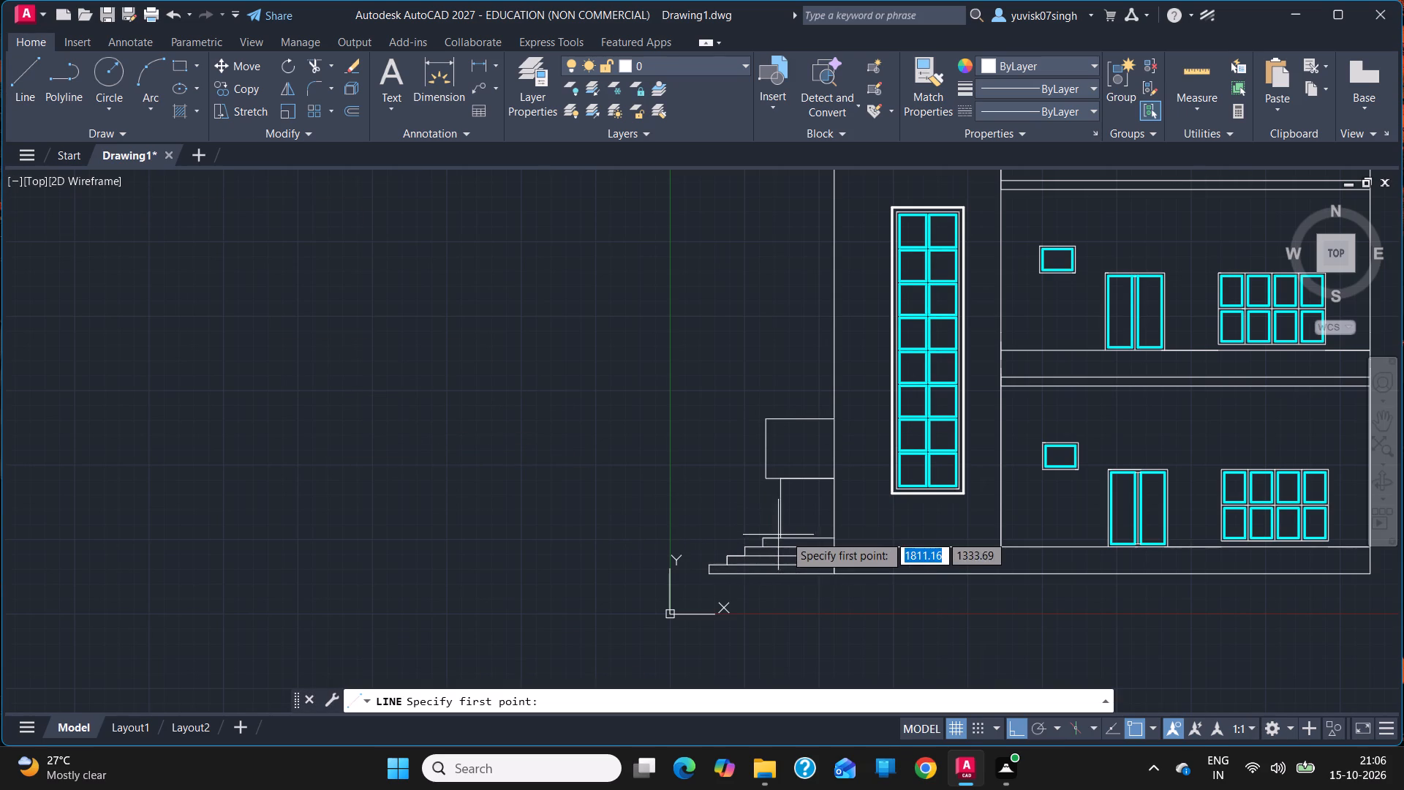
drag(782, 537, 806, 536)
text(300)
key(Return)
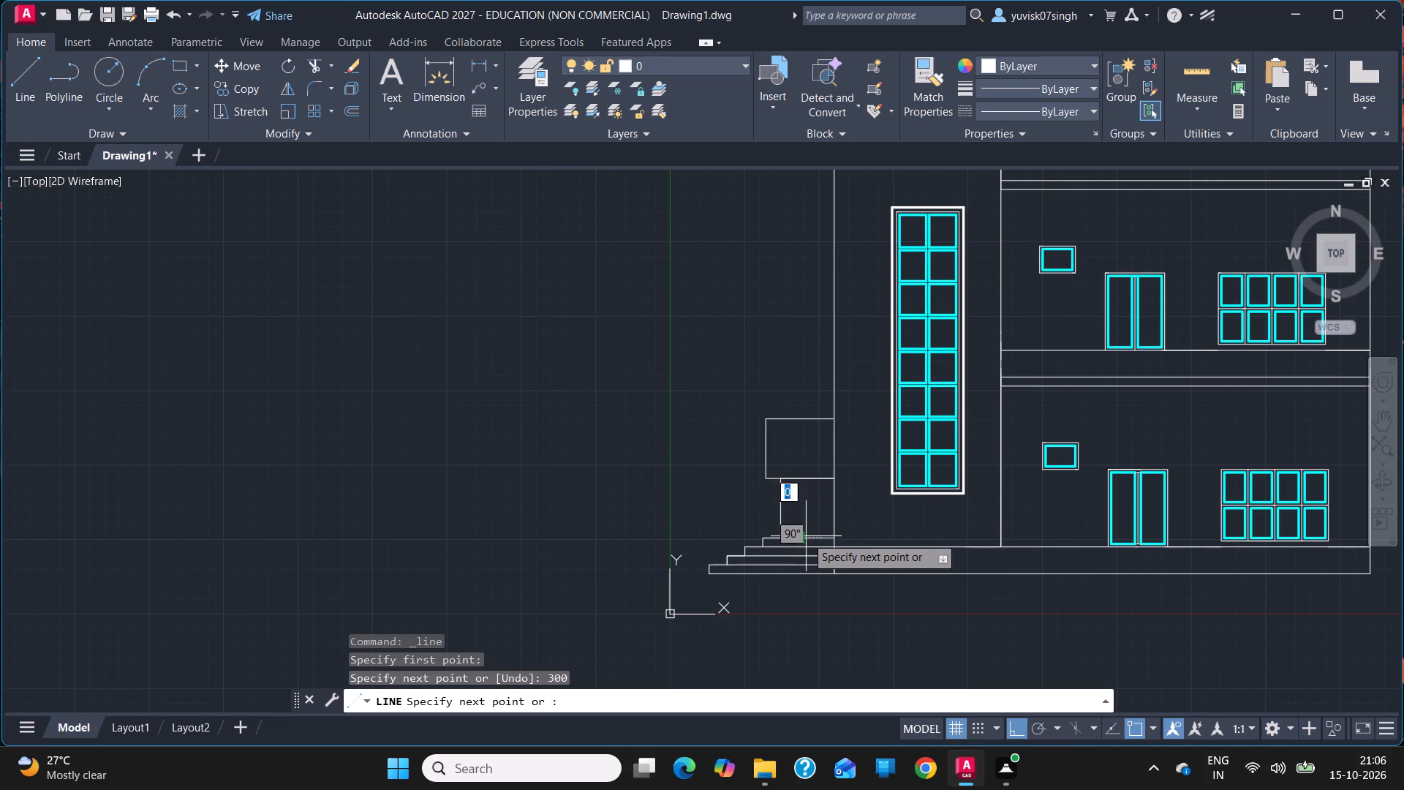
click(797, 481)
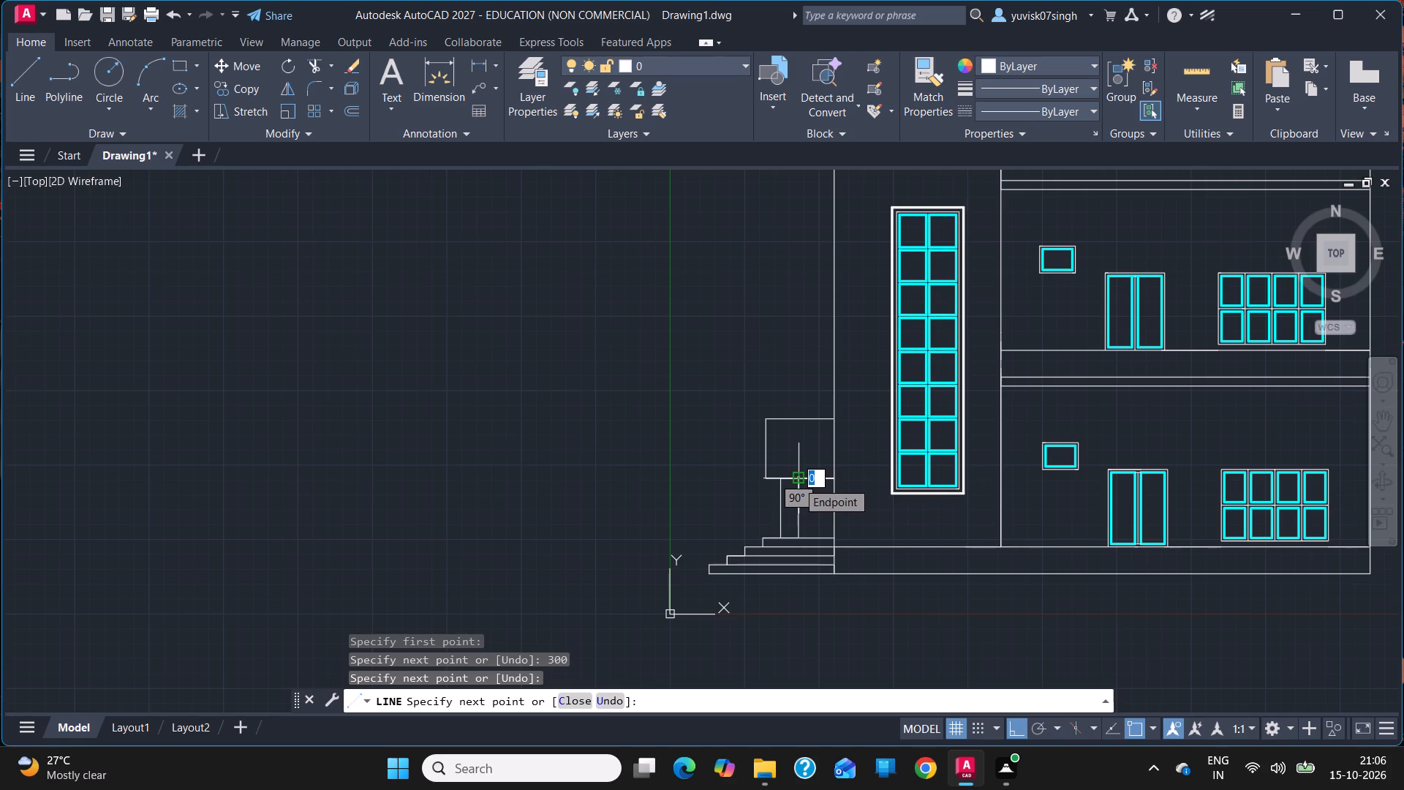
key(Escape)
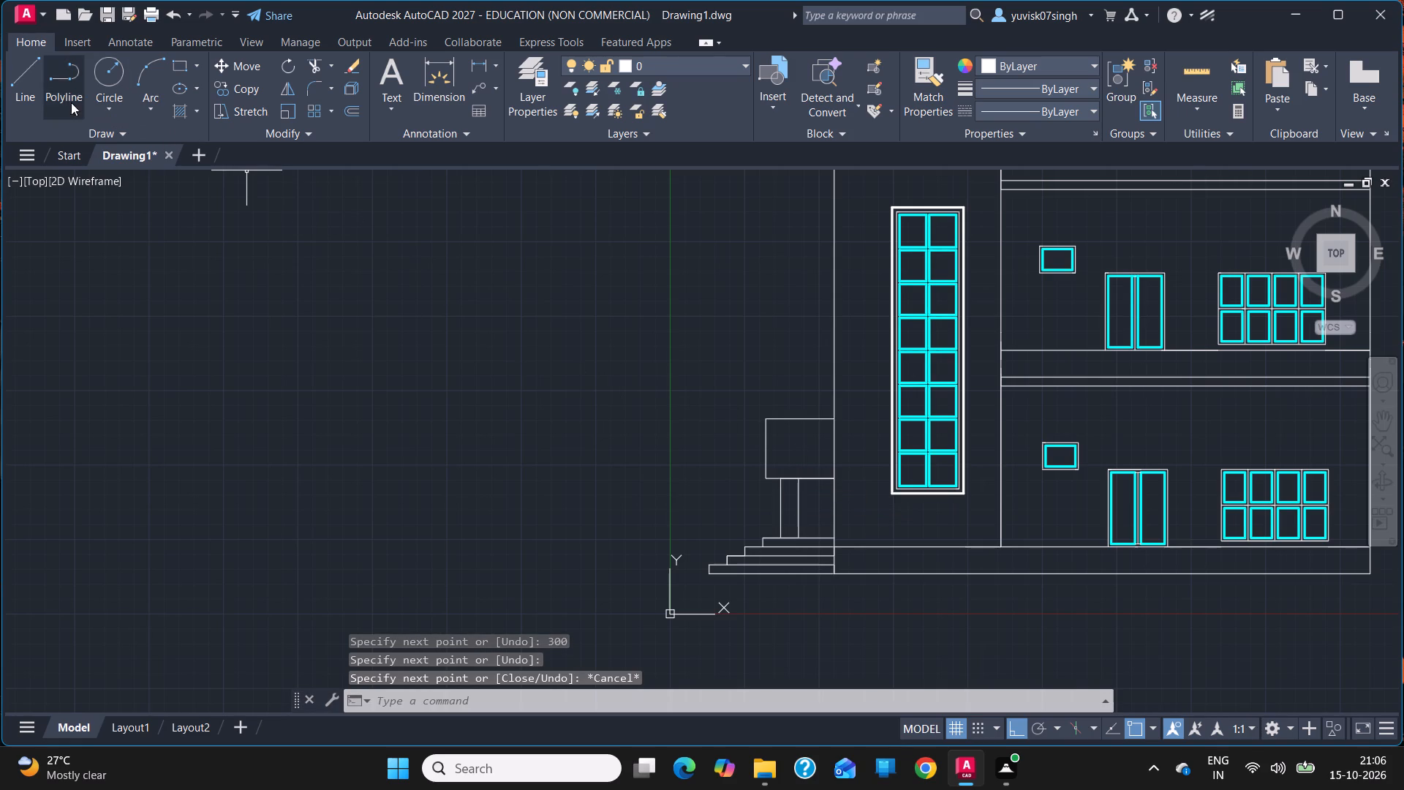
Draw a horizontal line from the midpoint of the upper entrance box's outer side to the tower wall.
click(28, 97)
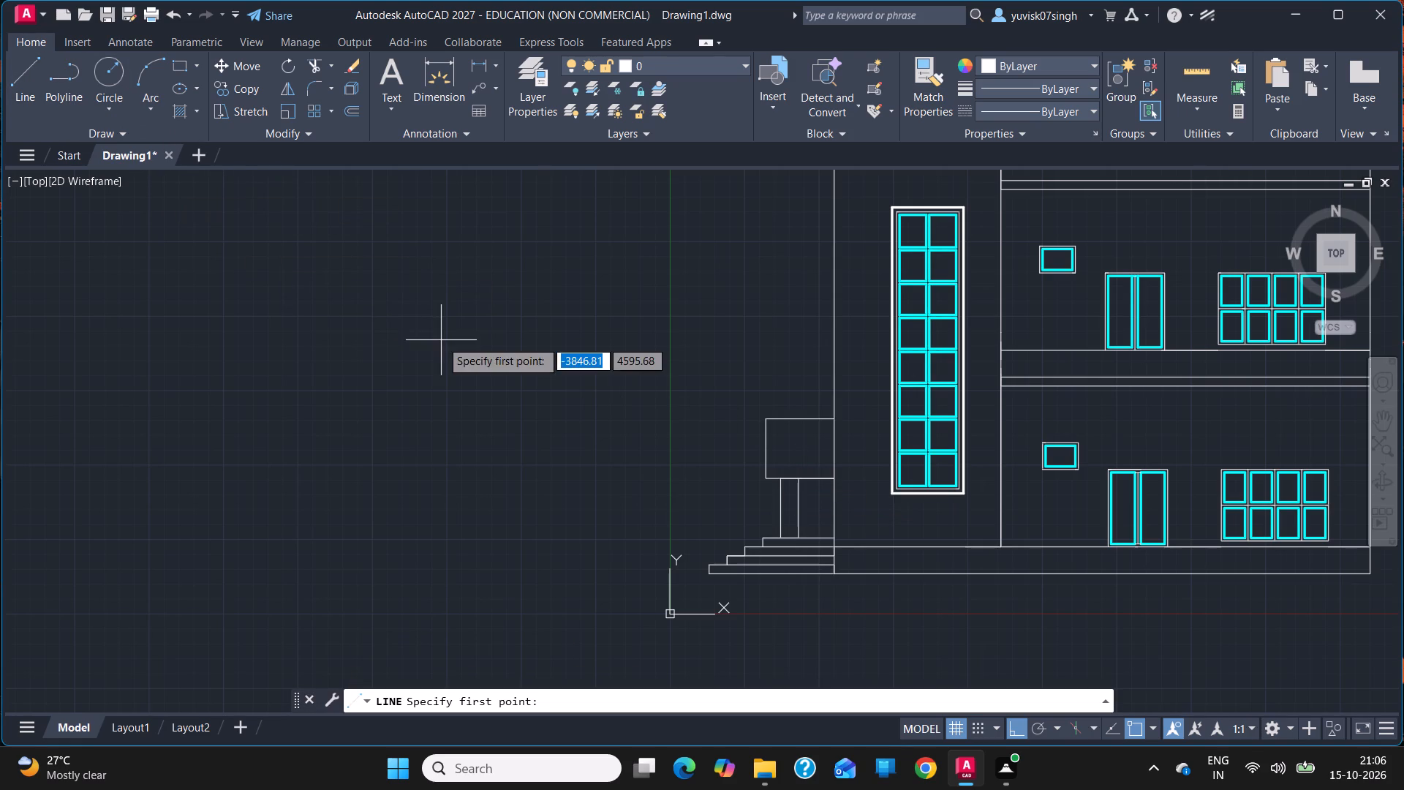
click(760, 448)
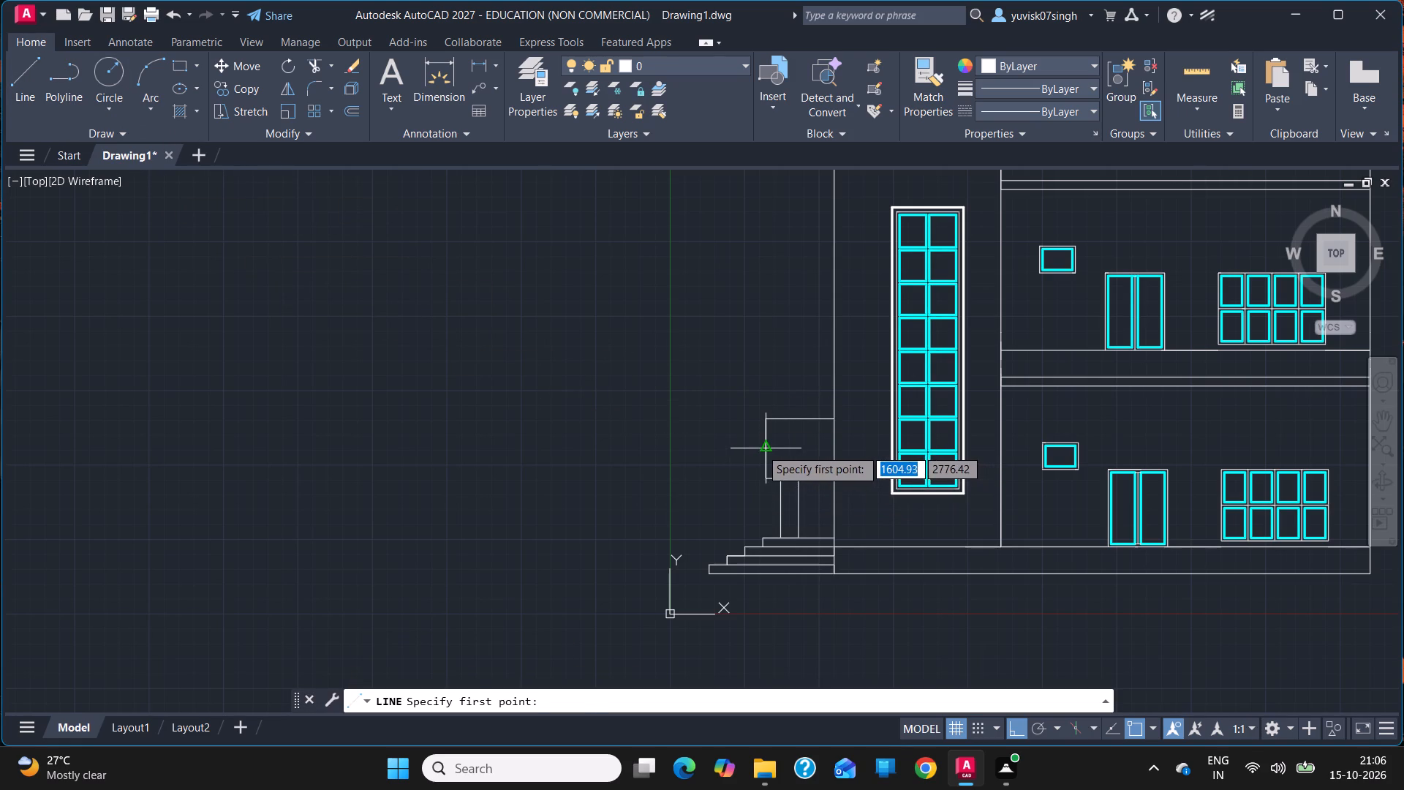
click(831, 448)
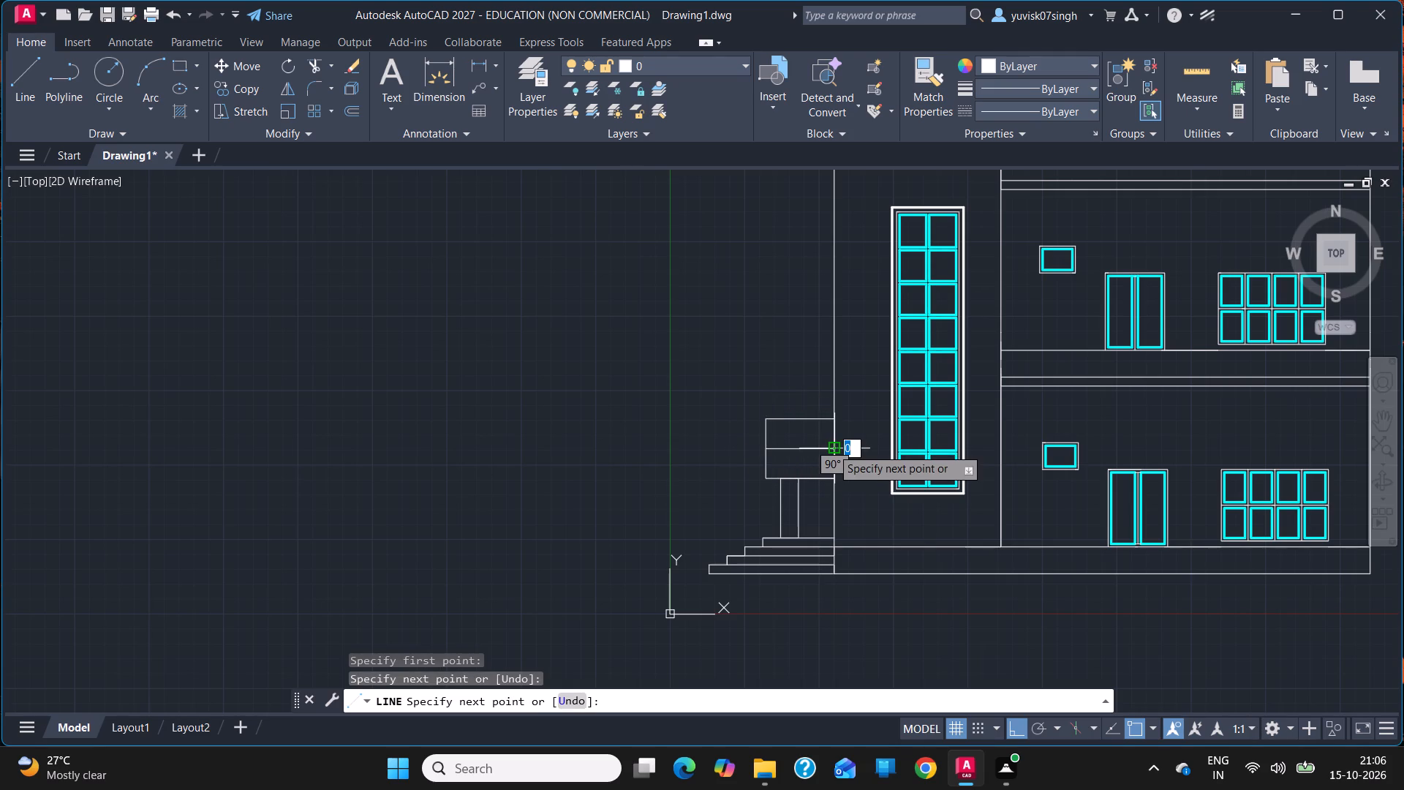
key(Escape)
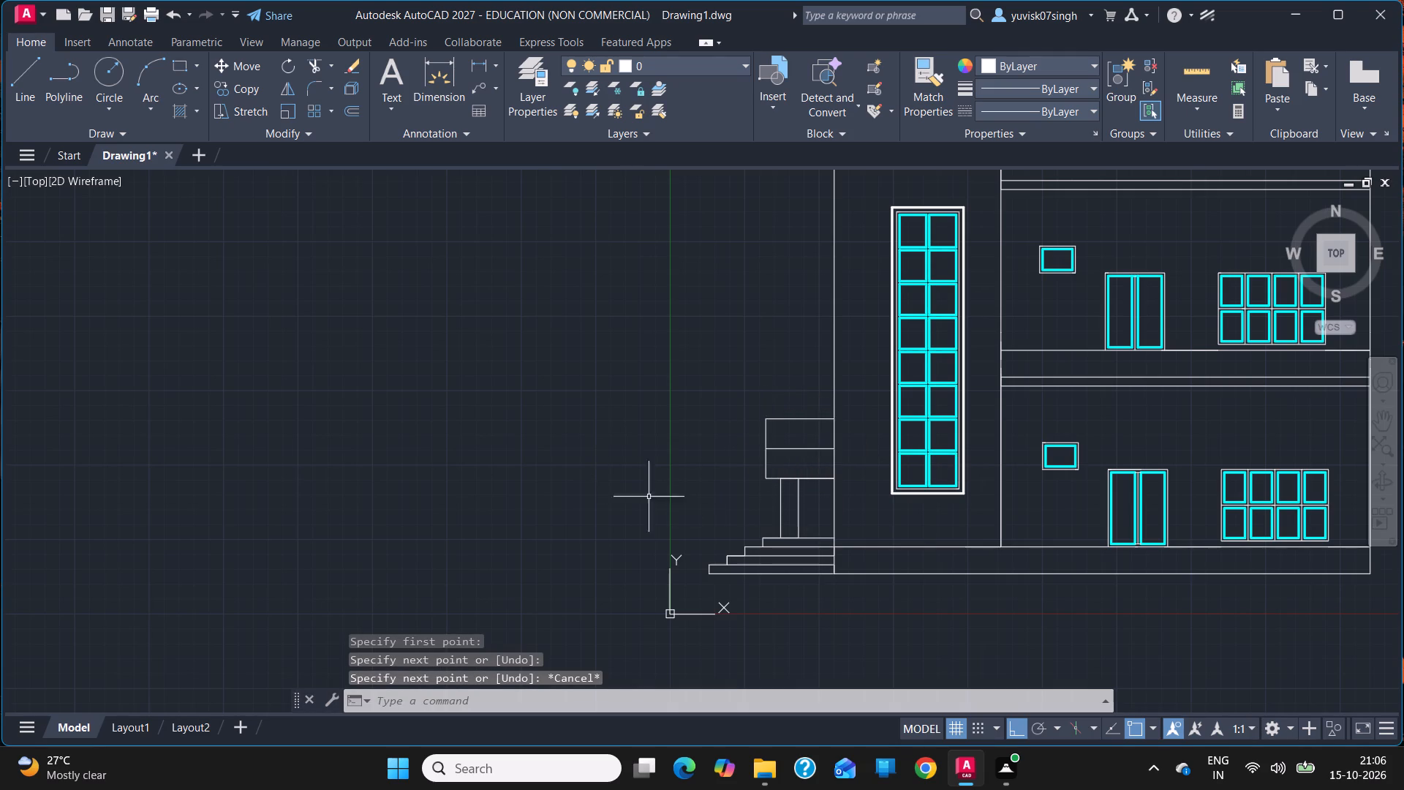
Offset the upper entrance box's horizontal midline 75 downward.
text(offset)
key(Return)
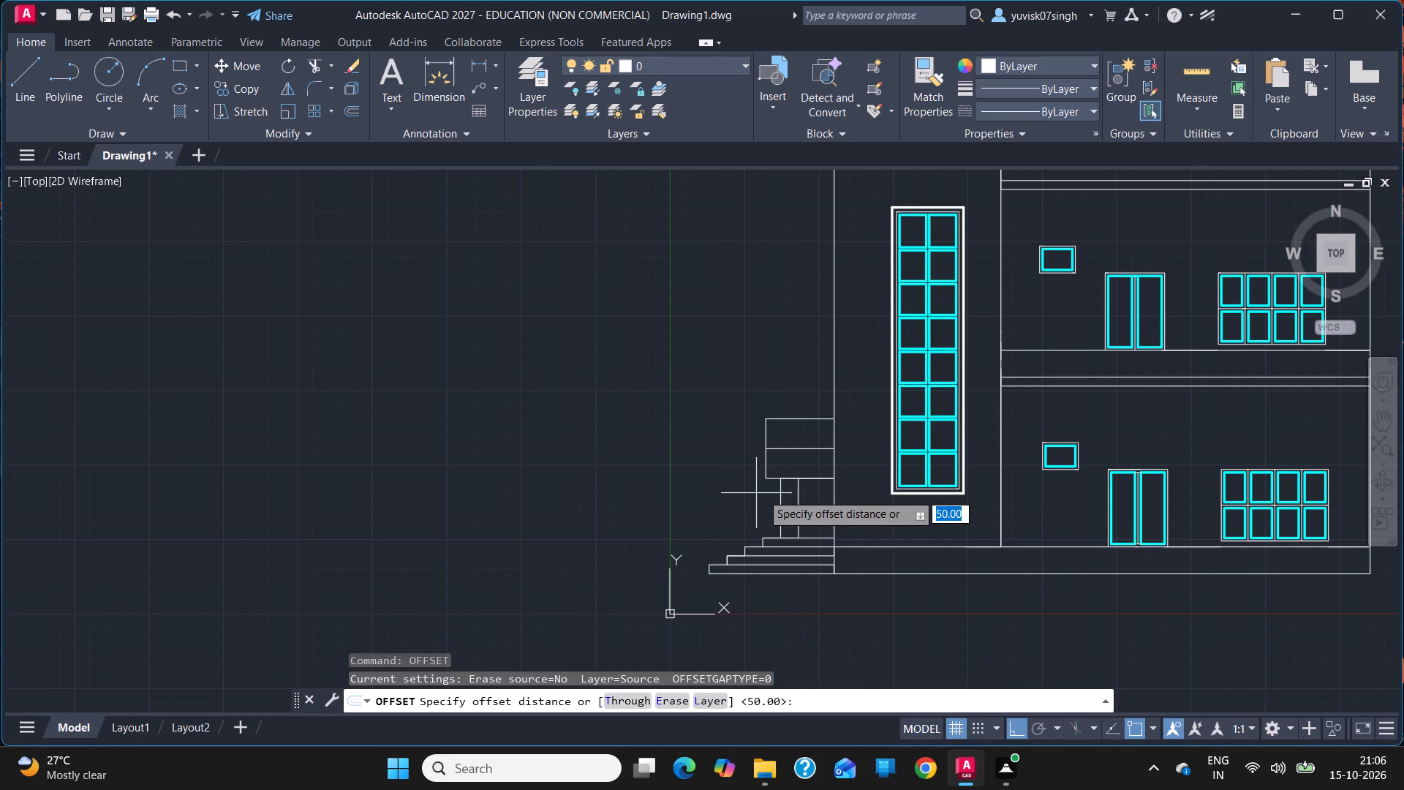
click(795, 449)
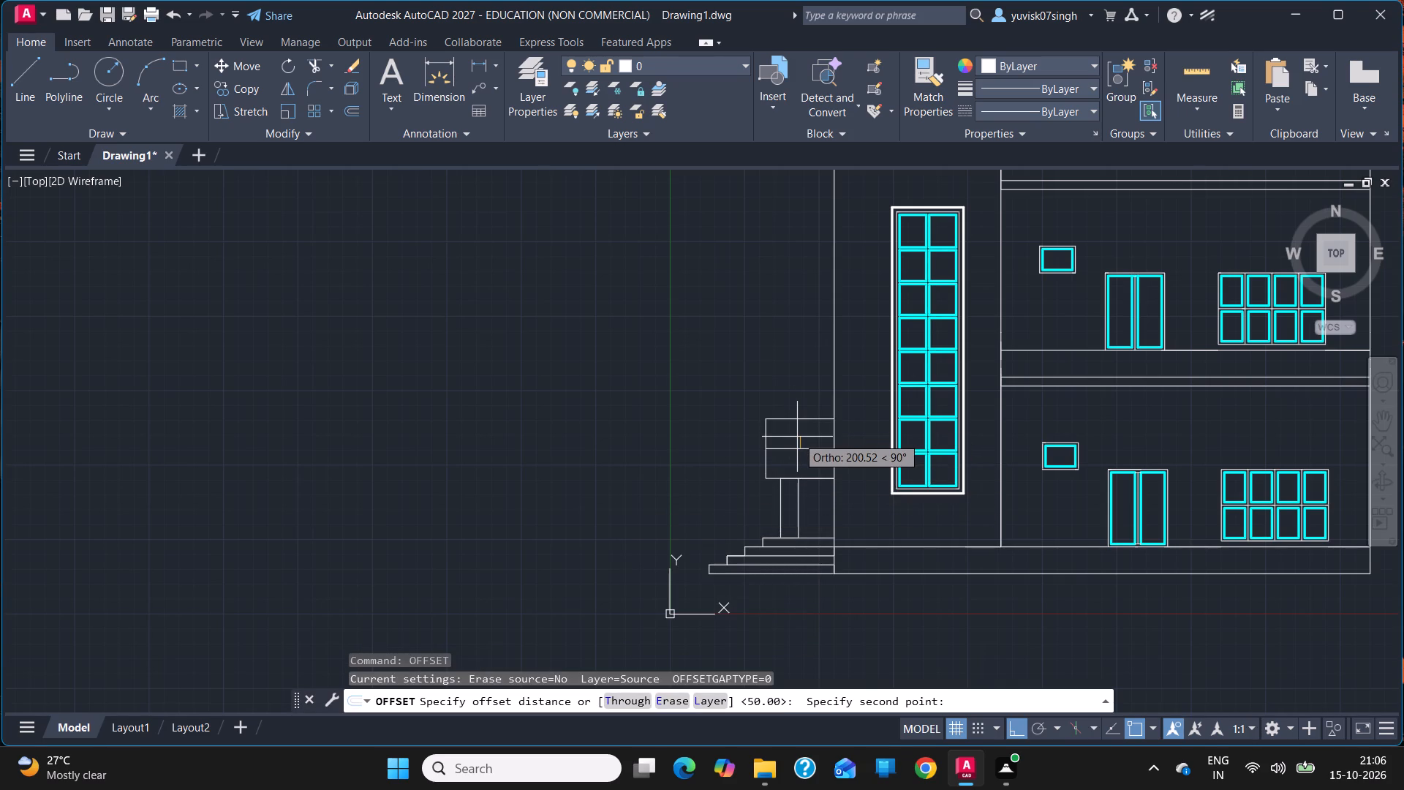
text(50)
key(Return)
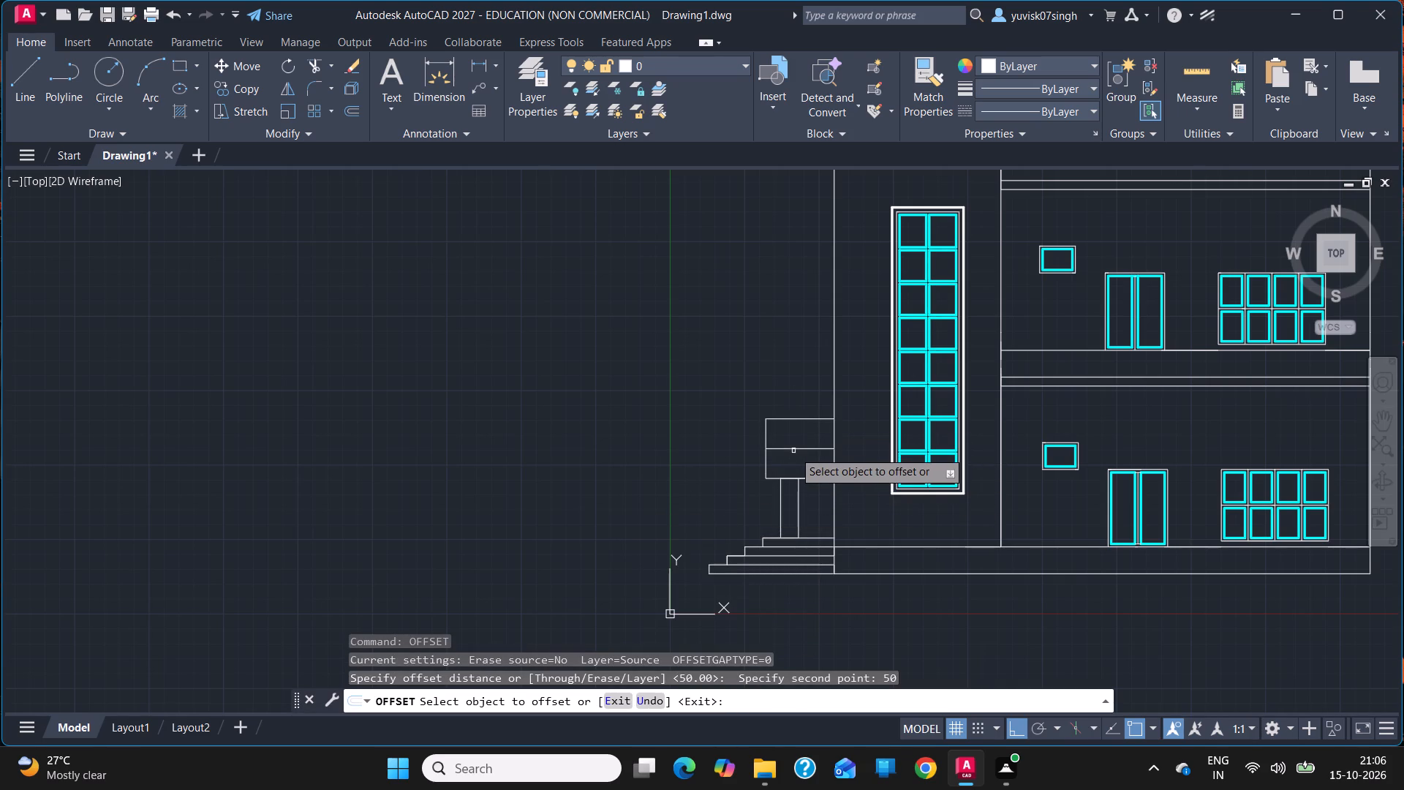
click(796, 448)
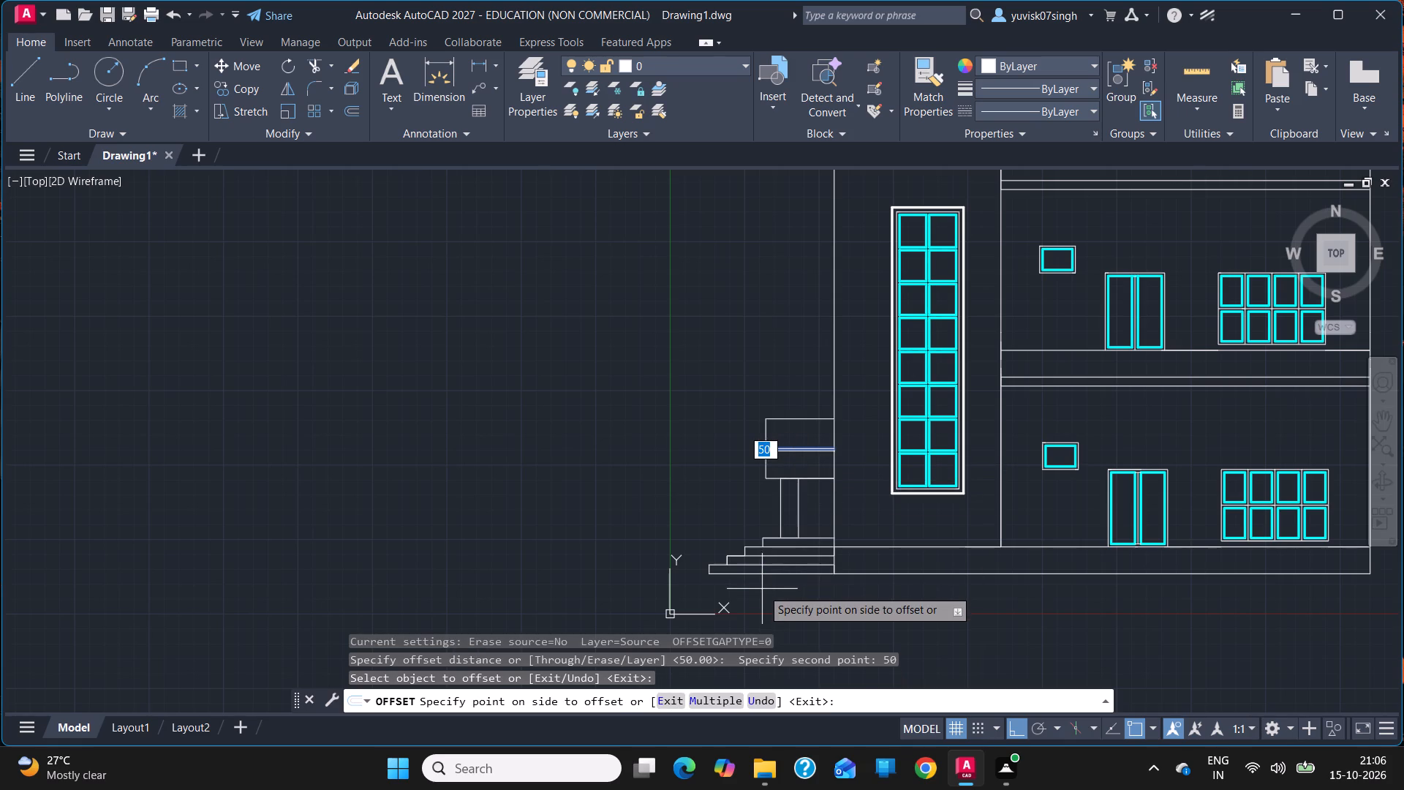
text(75)
key(Return)
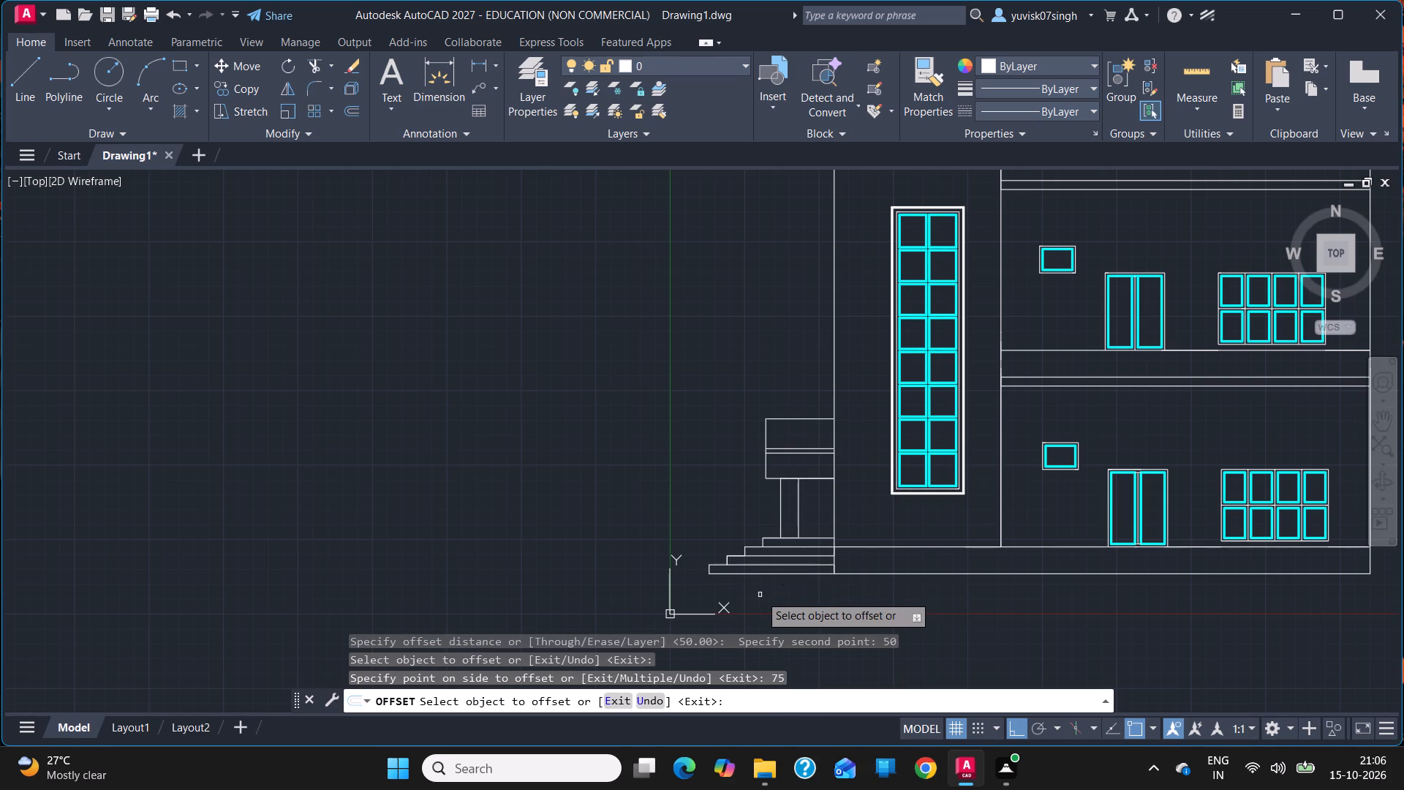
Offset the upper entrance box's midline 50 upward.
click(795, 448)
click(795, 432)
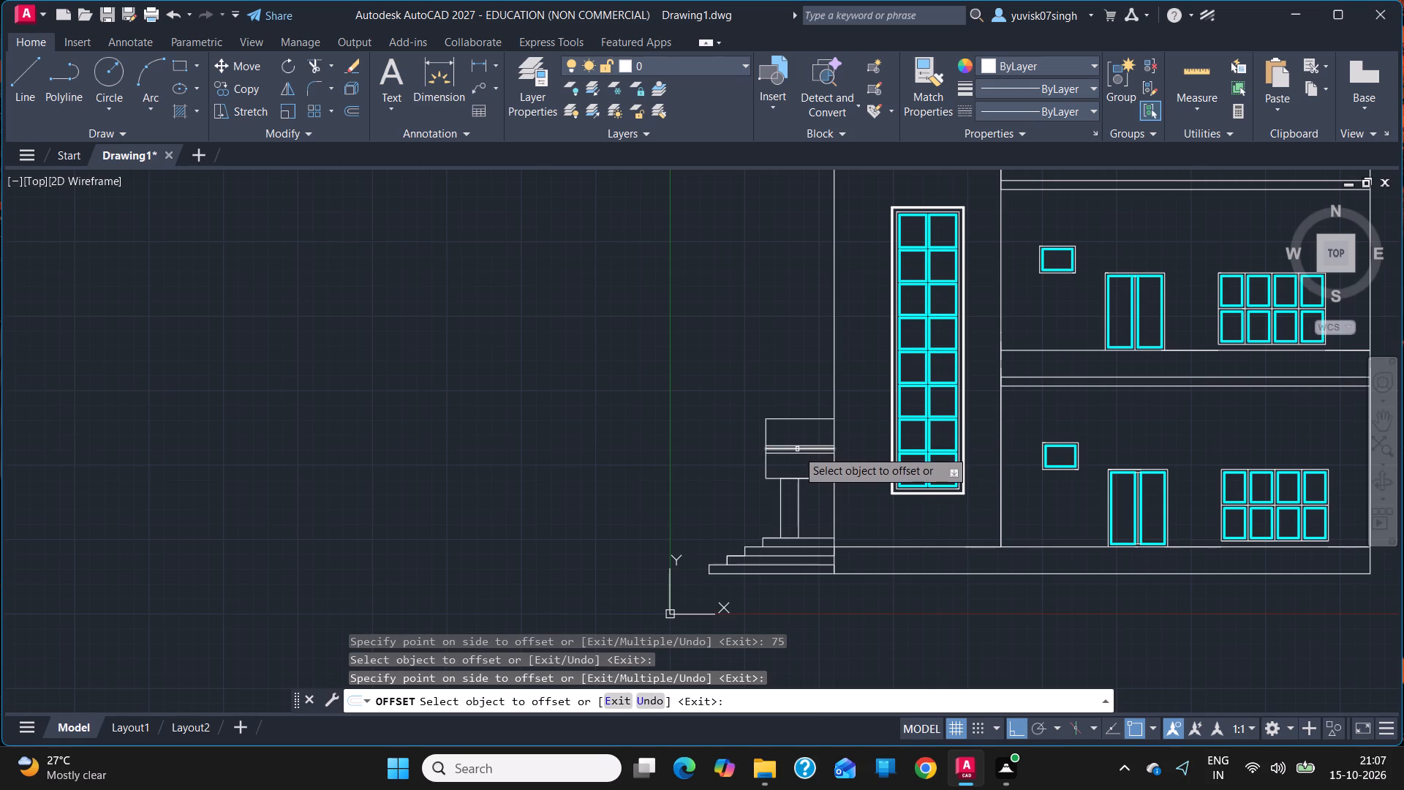
Offset the upper entrance box's midline 75 upward.
click(797, 450)
key(BackSpace)
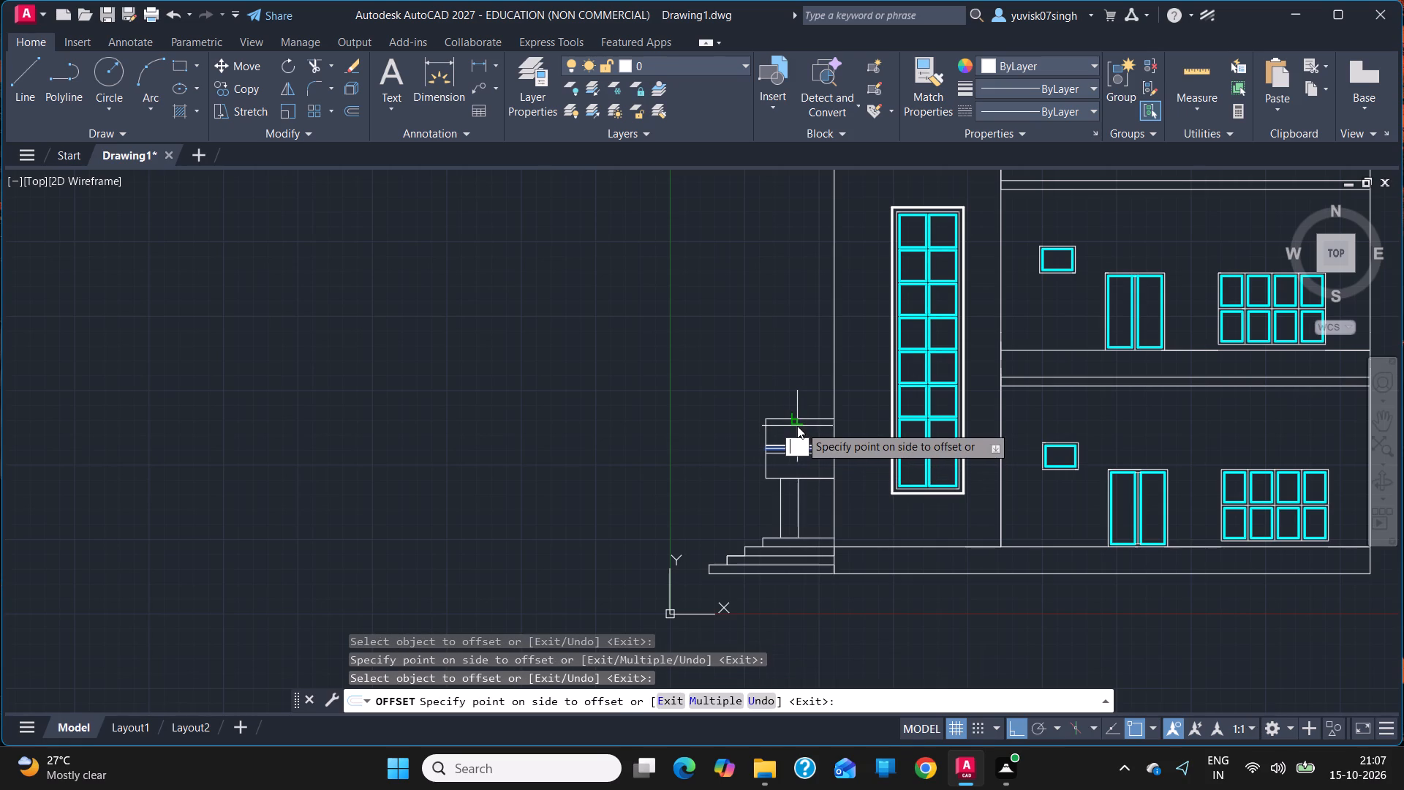
text(75)
key(Return)
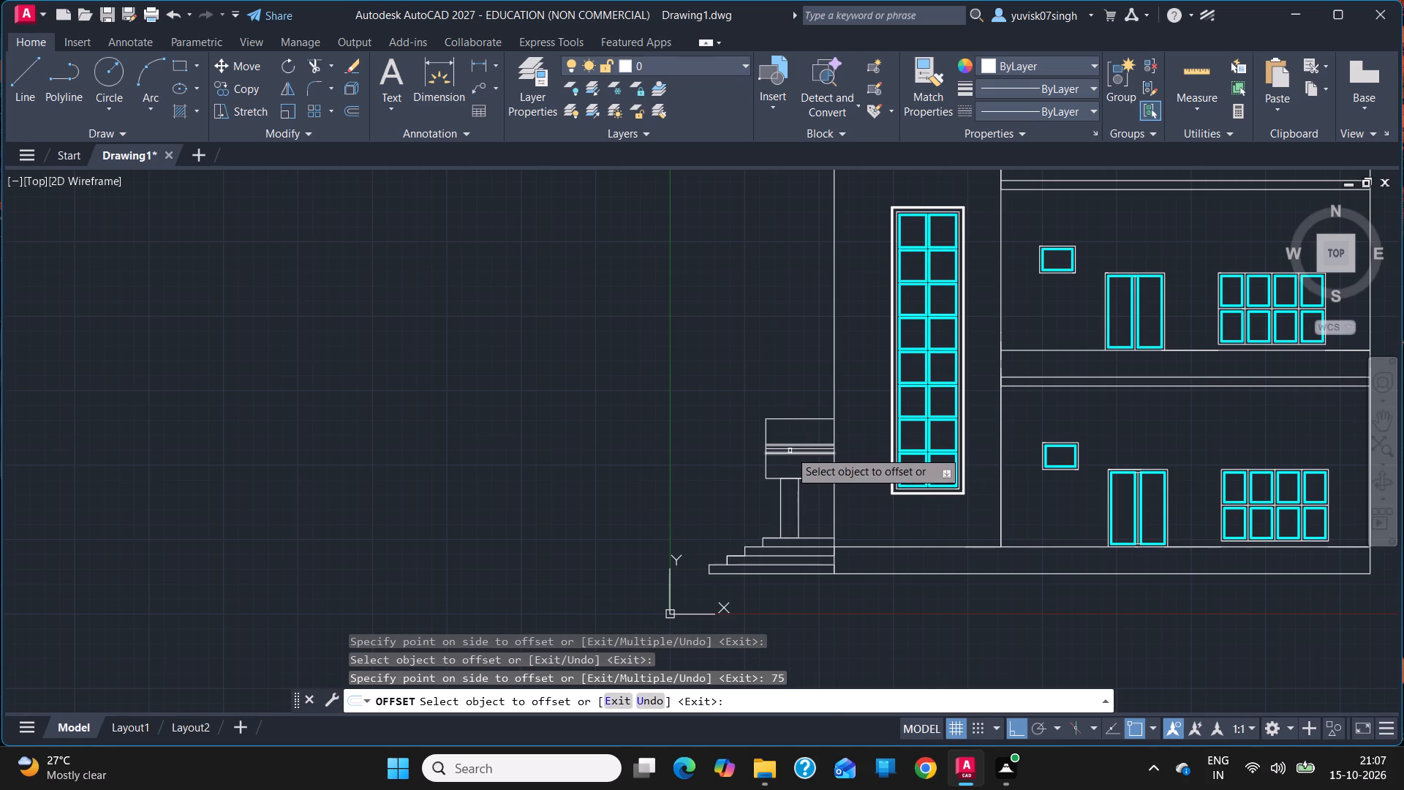
Erase the original midline and the line 50 above it, keeping the two lines offset 75 from the midline.
ctrl+scroll(834, 447, up, 4)
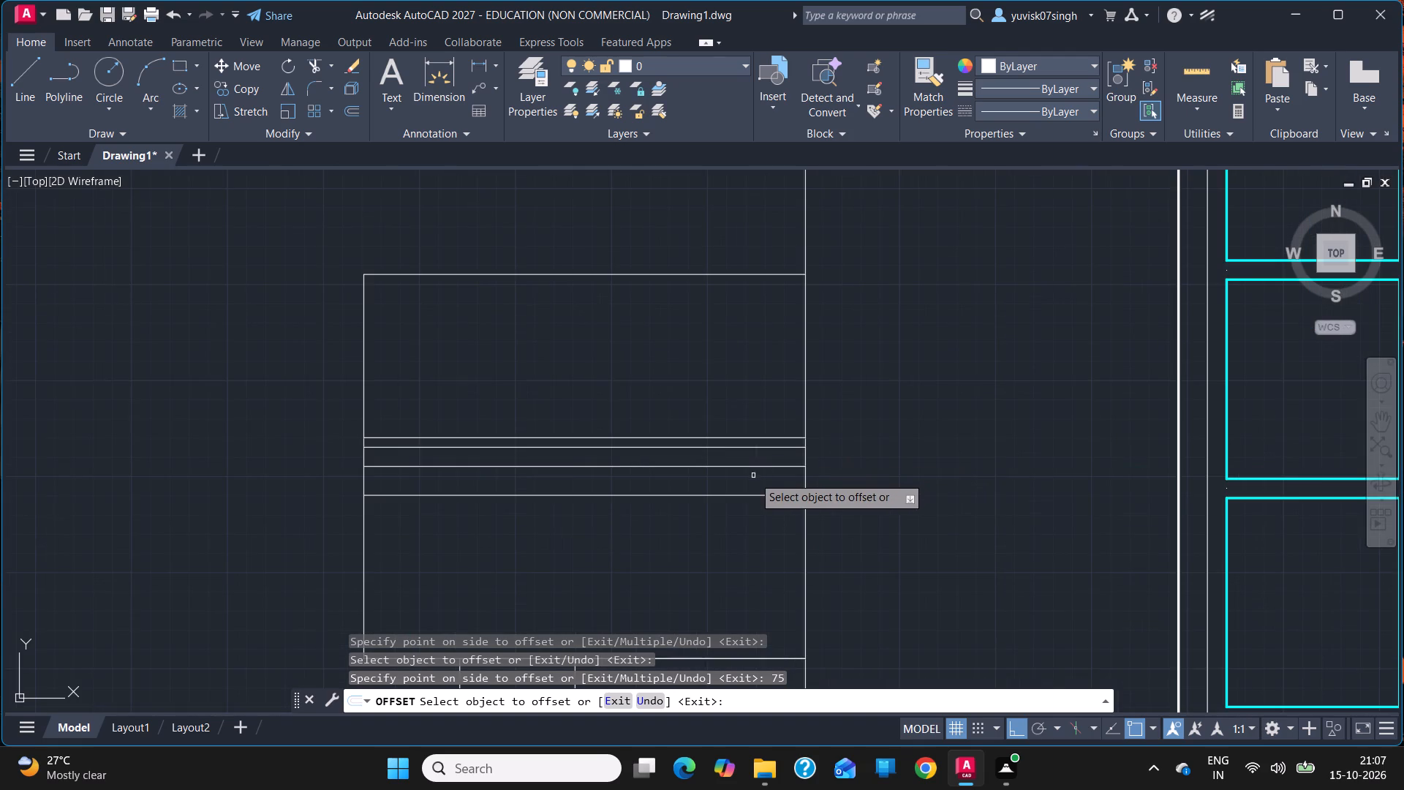
click(750, 477)
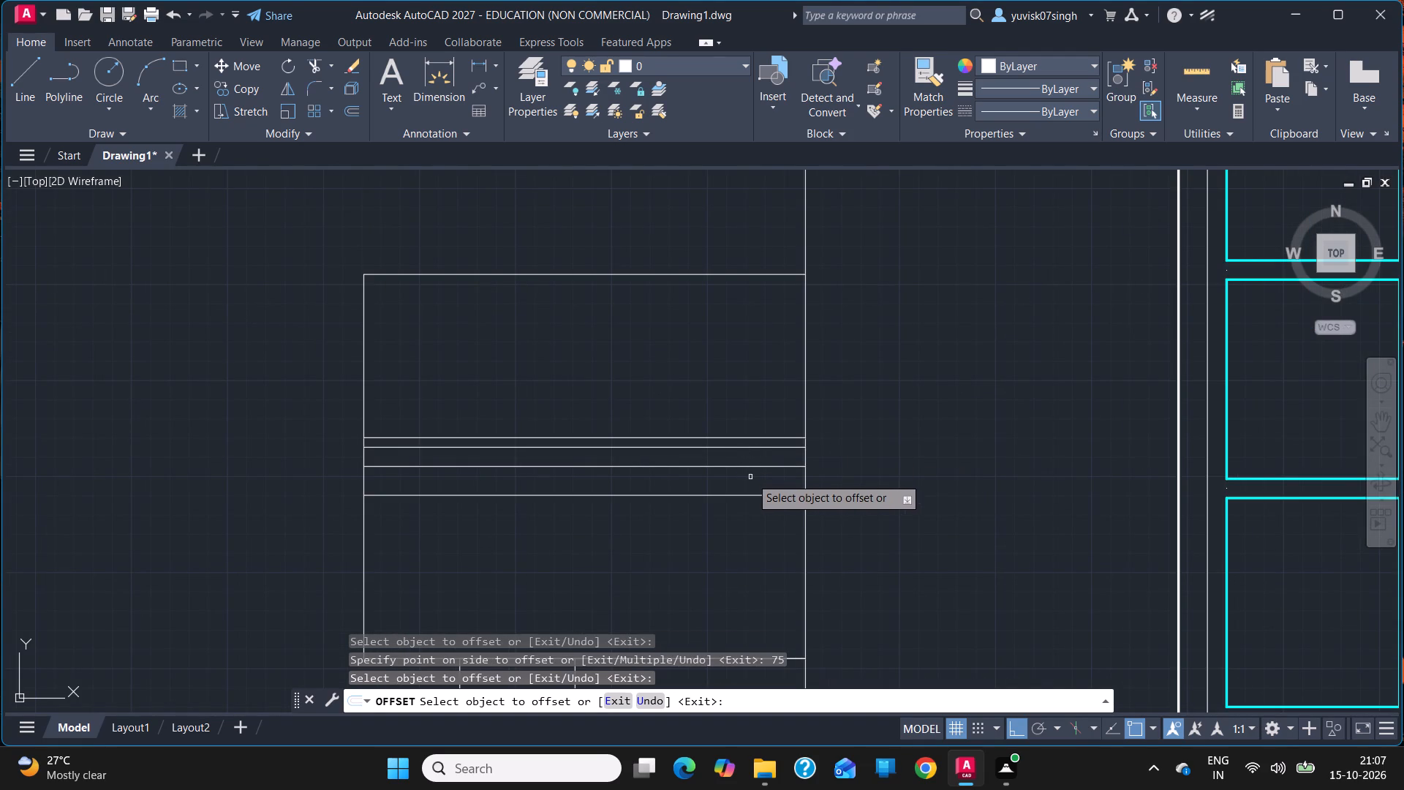
click(749, 474)
drag(749, 474, 747, 467)
key(Escape)
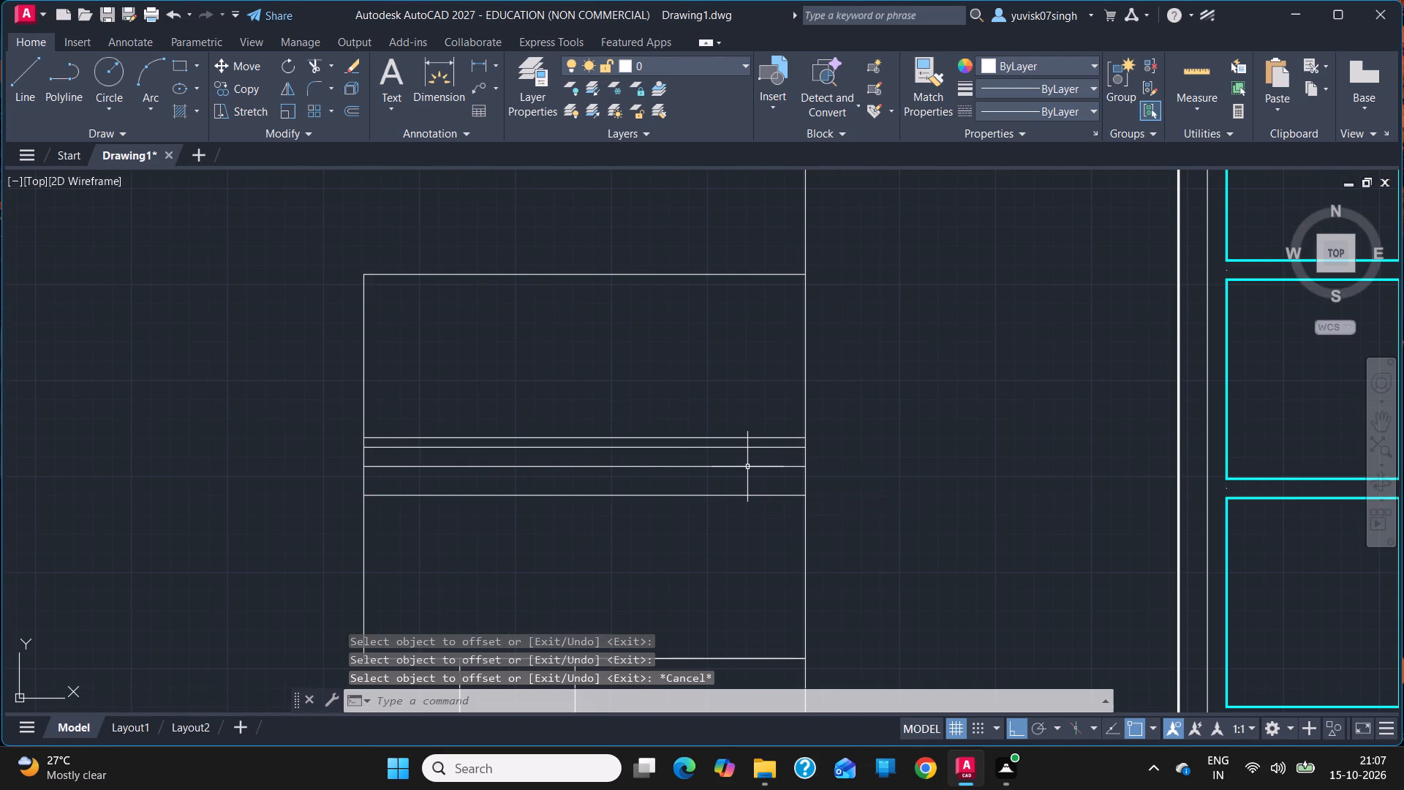
click(748, 475)
drag(748, 475, 734, 454)
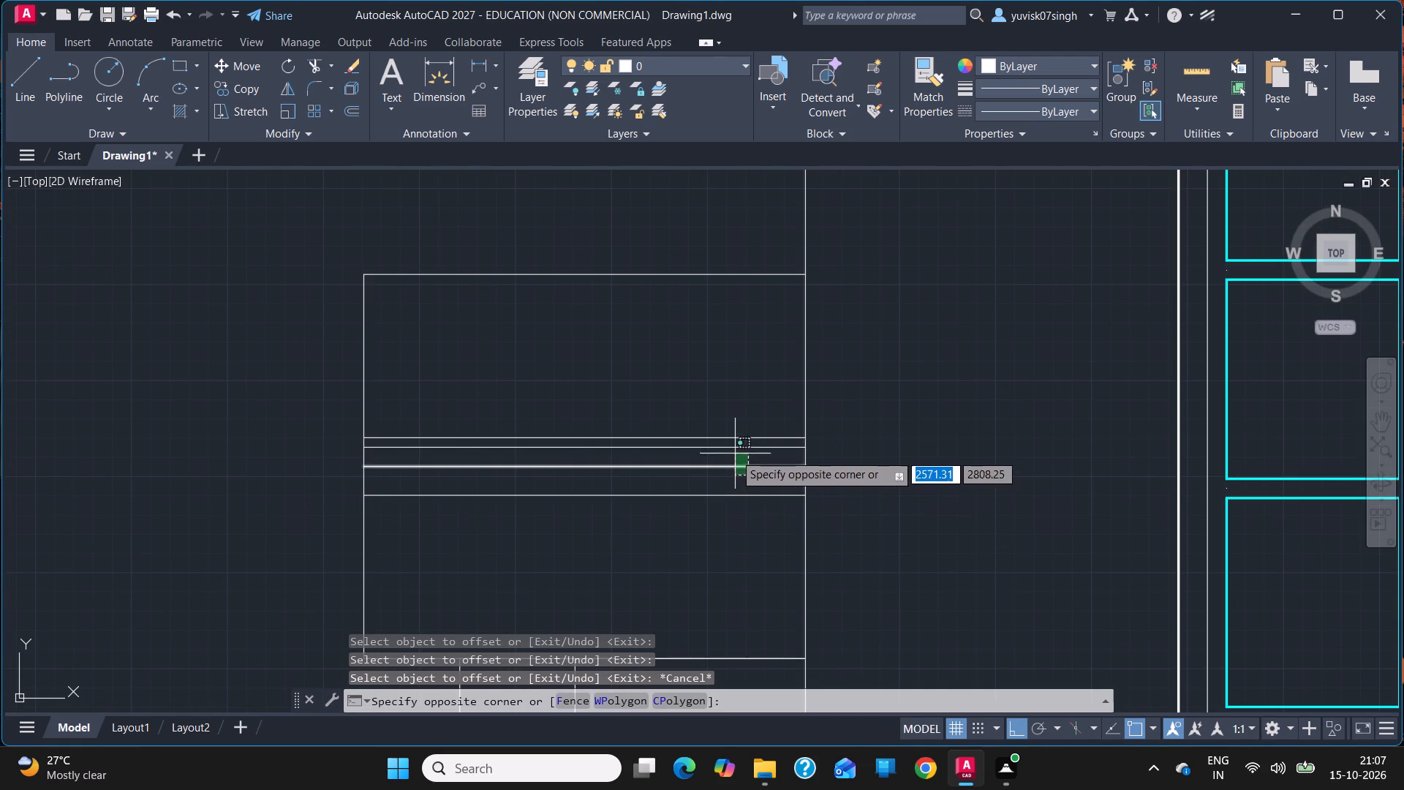
drag(734, 454, 728, 446)
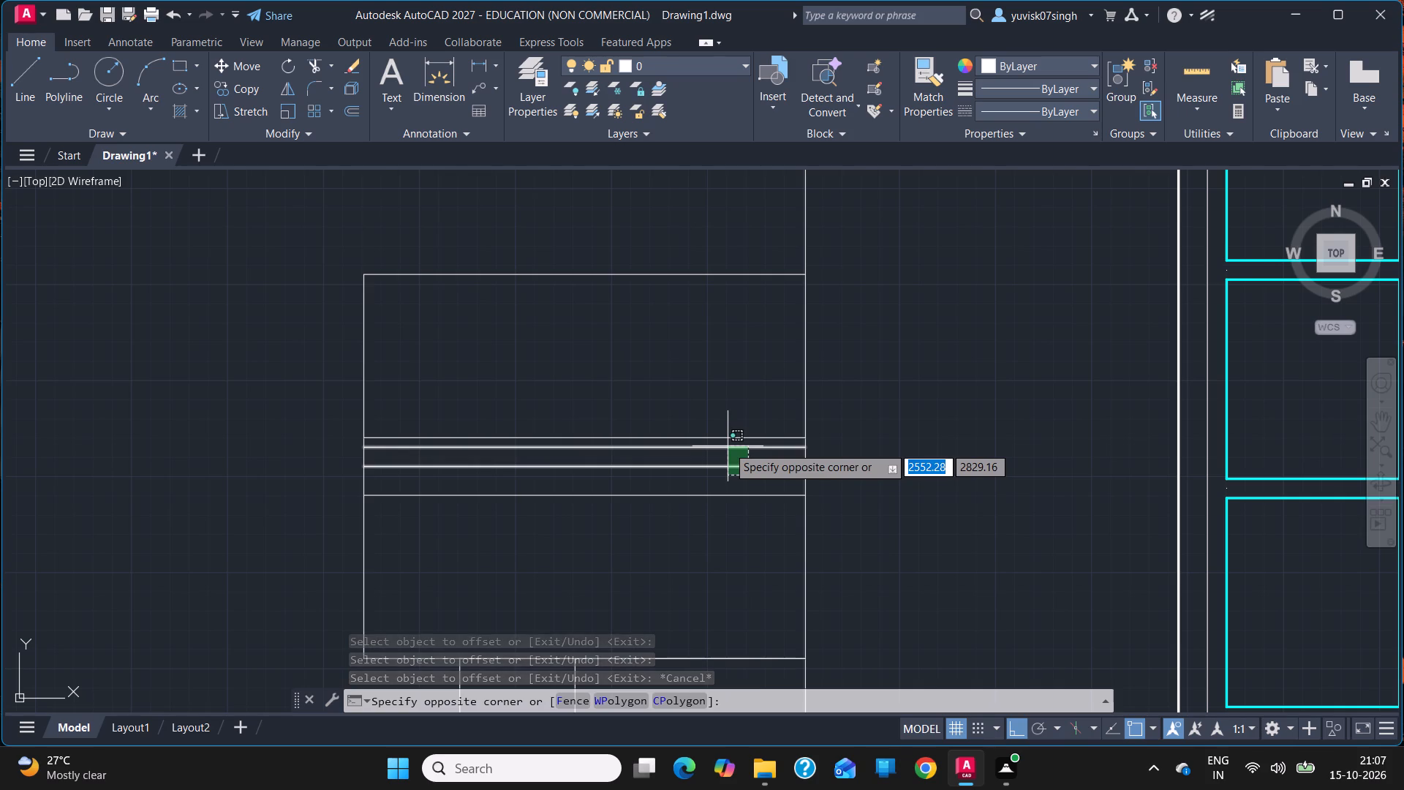
click(728, 446)
key(Delete)
key(Delete)
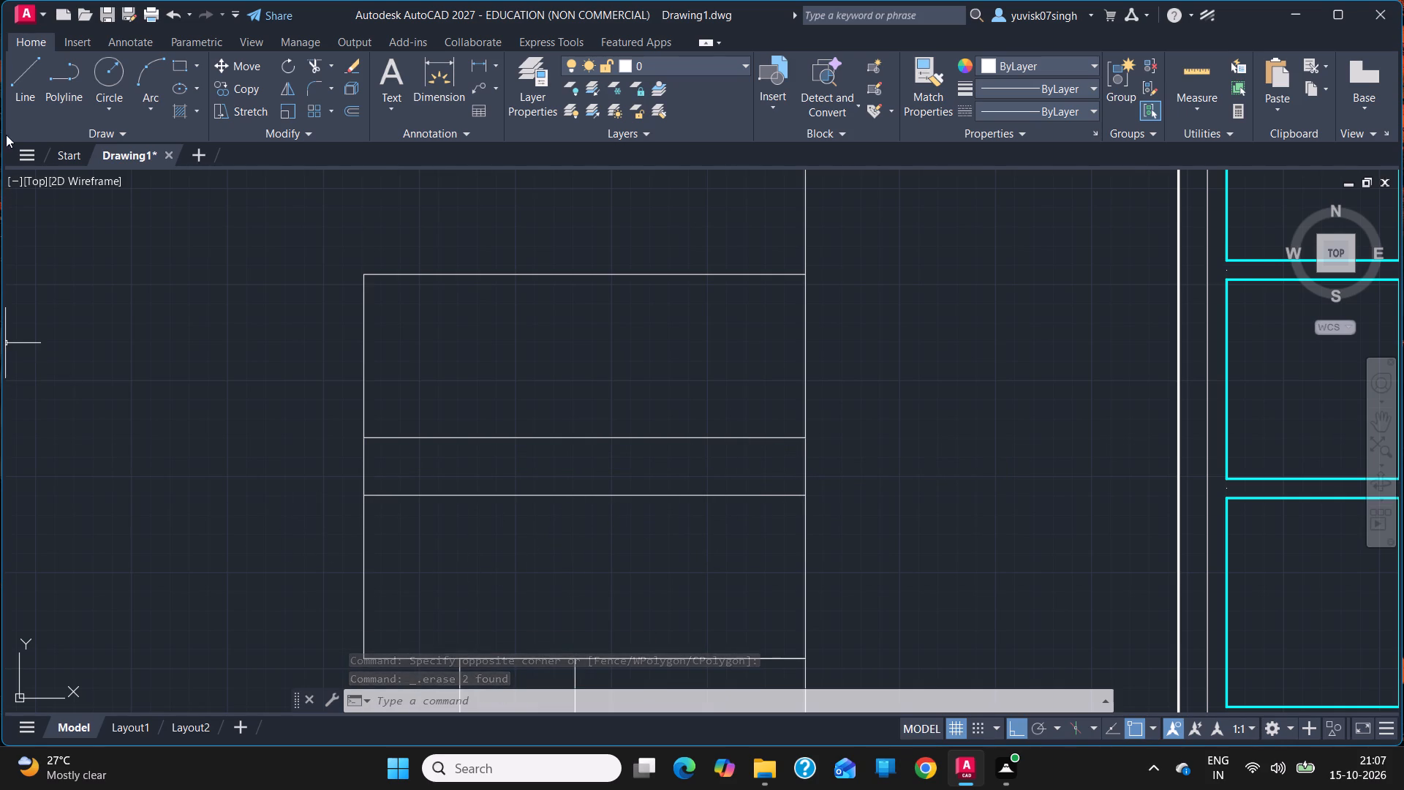
Draw lines from the entrance column's outer top corner: 50 away from the tower, and vertically up to the central band's lower line.
click(12, 108)
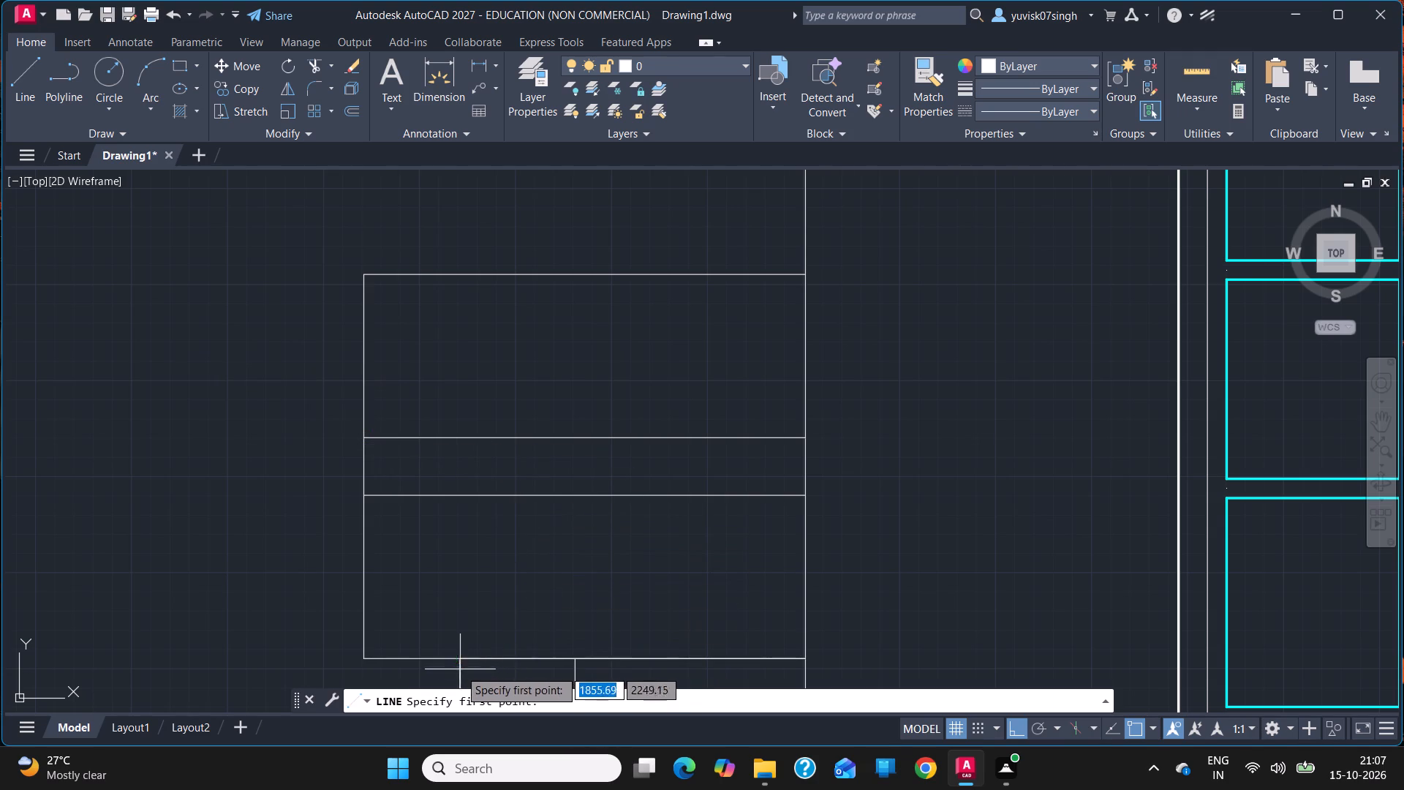
drag(456, 661, 436, 661)
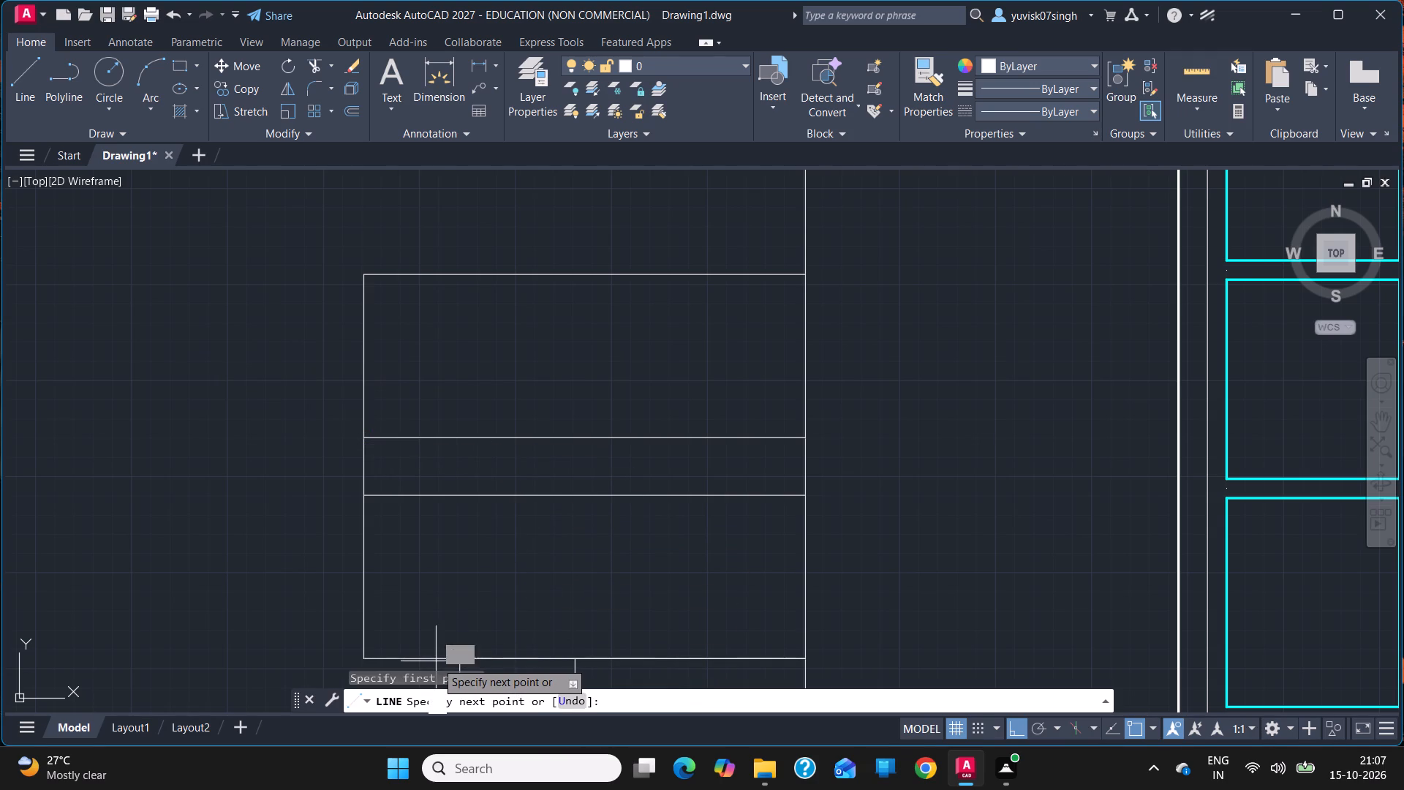
drag(436, 661, 433, 661)
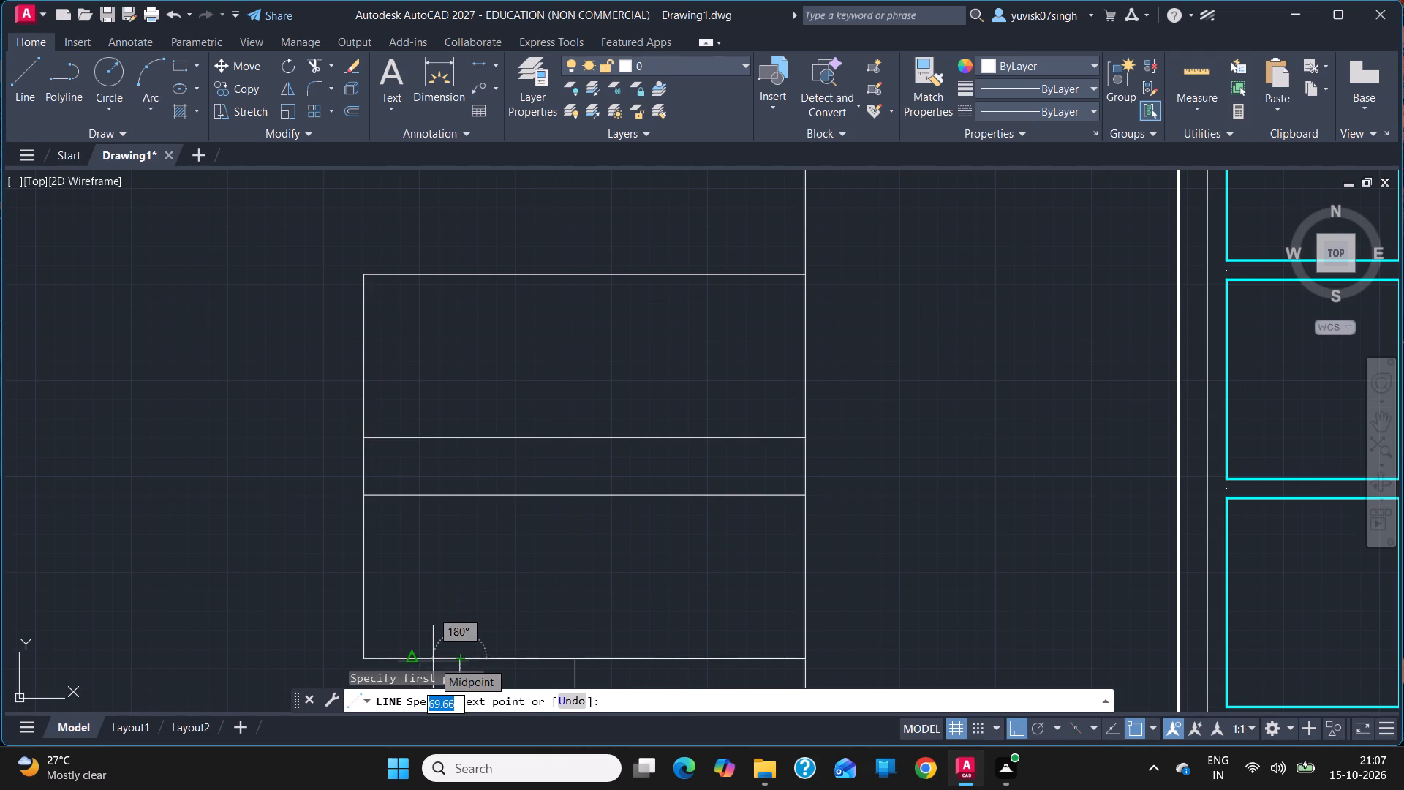
text(50)
key(Return)
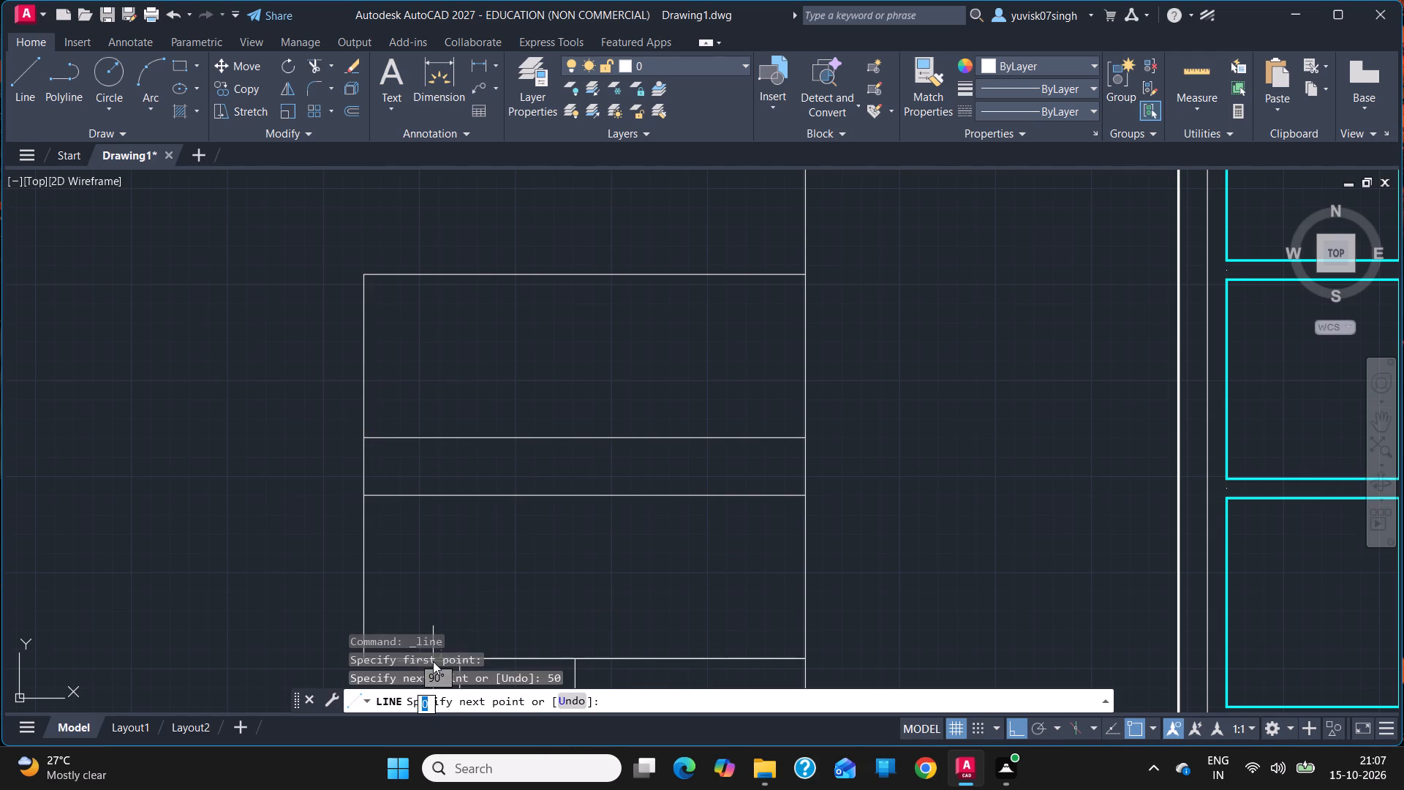
click(439, 496)
key(Escape)
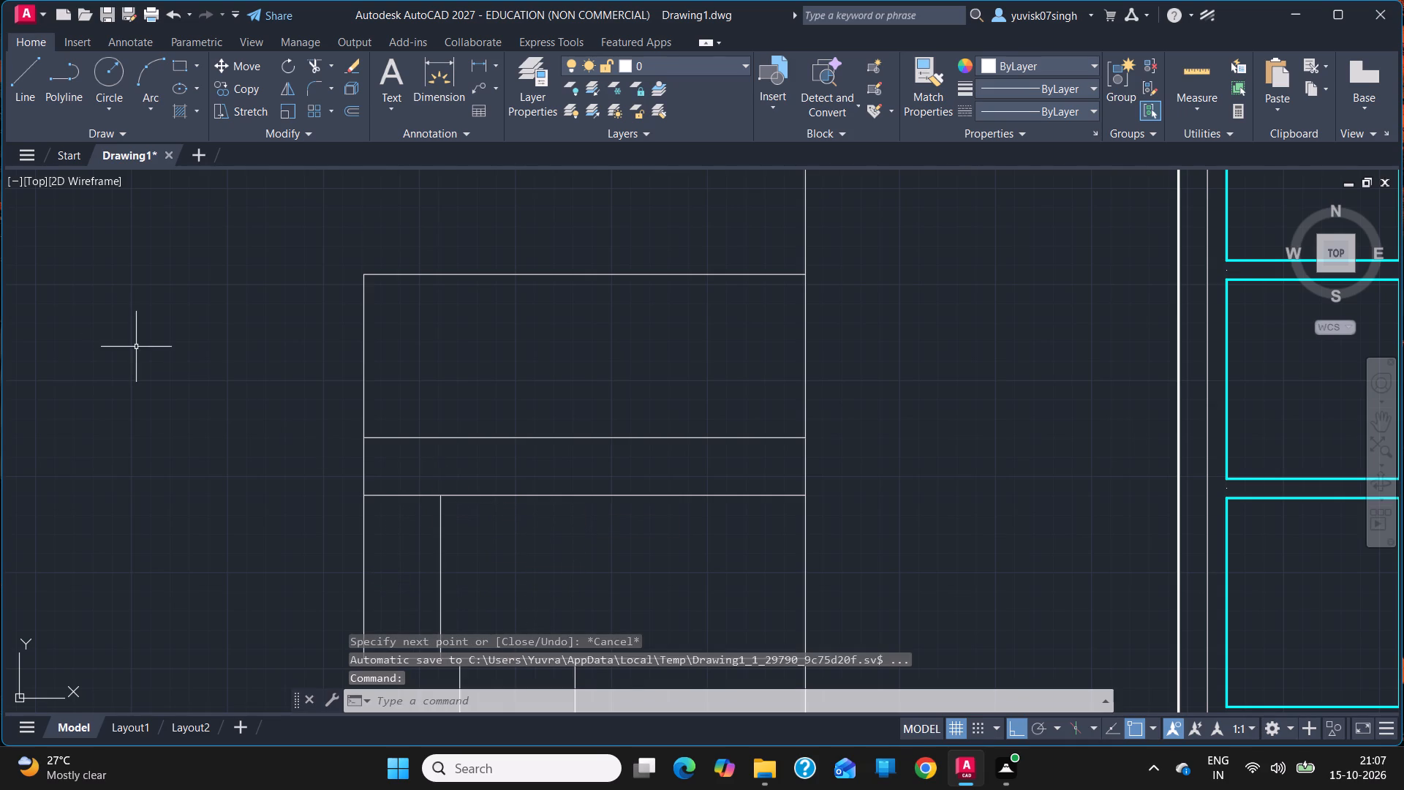
Draw lines from the column's tower-side top corner: 150 toward the tower, and vertically up to the central band's lower line.
click(12, 64)
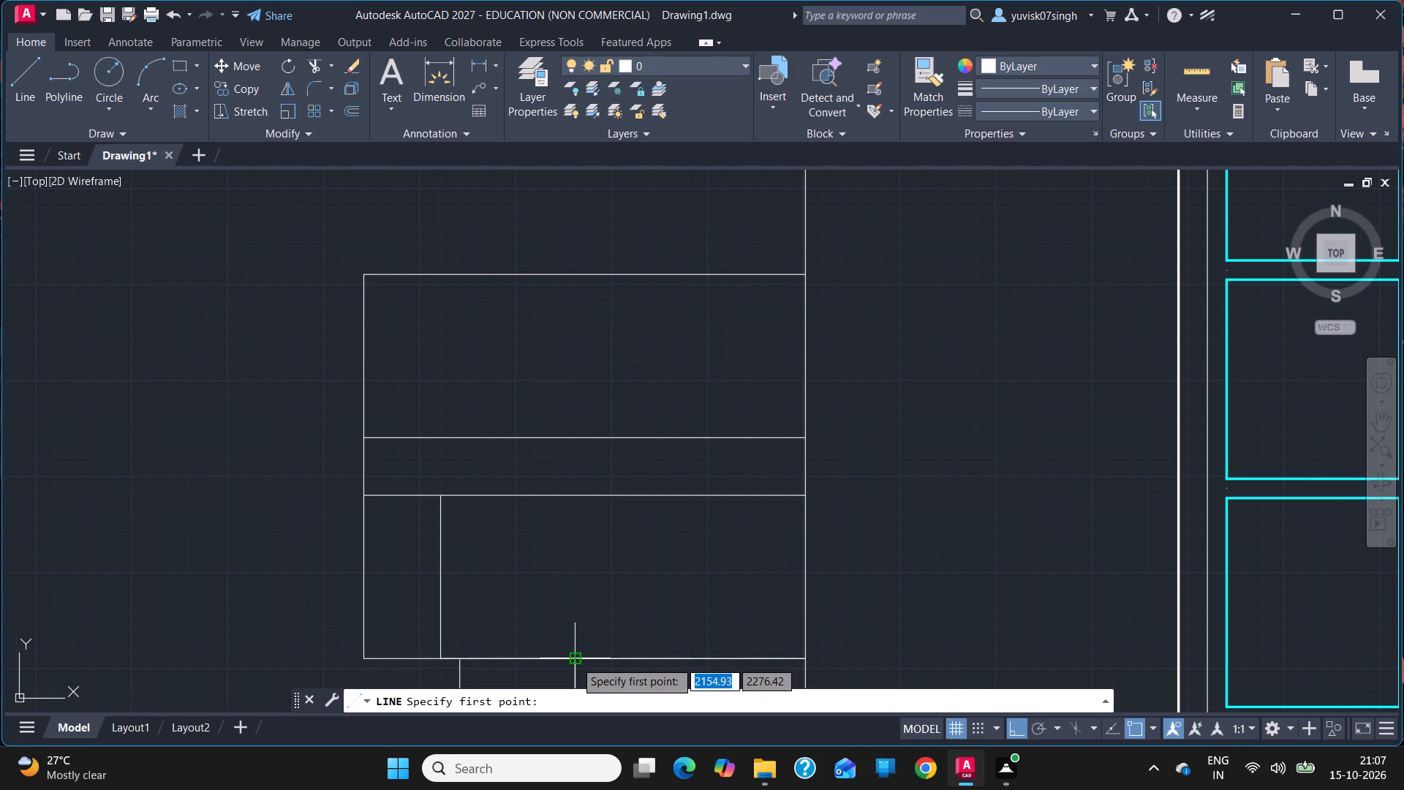
drag(575, 661, 643, 660)
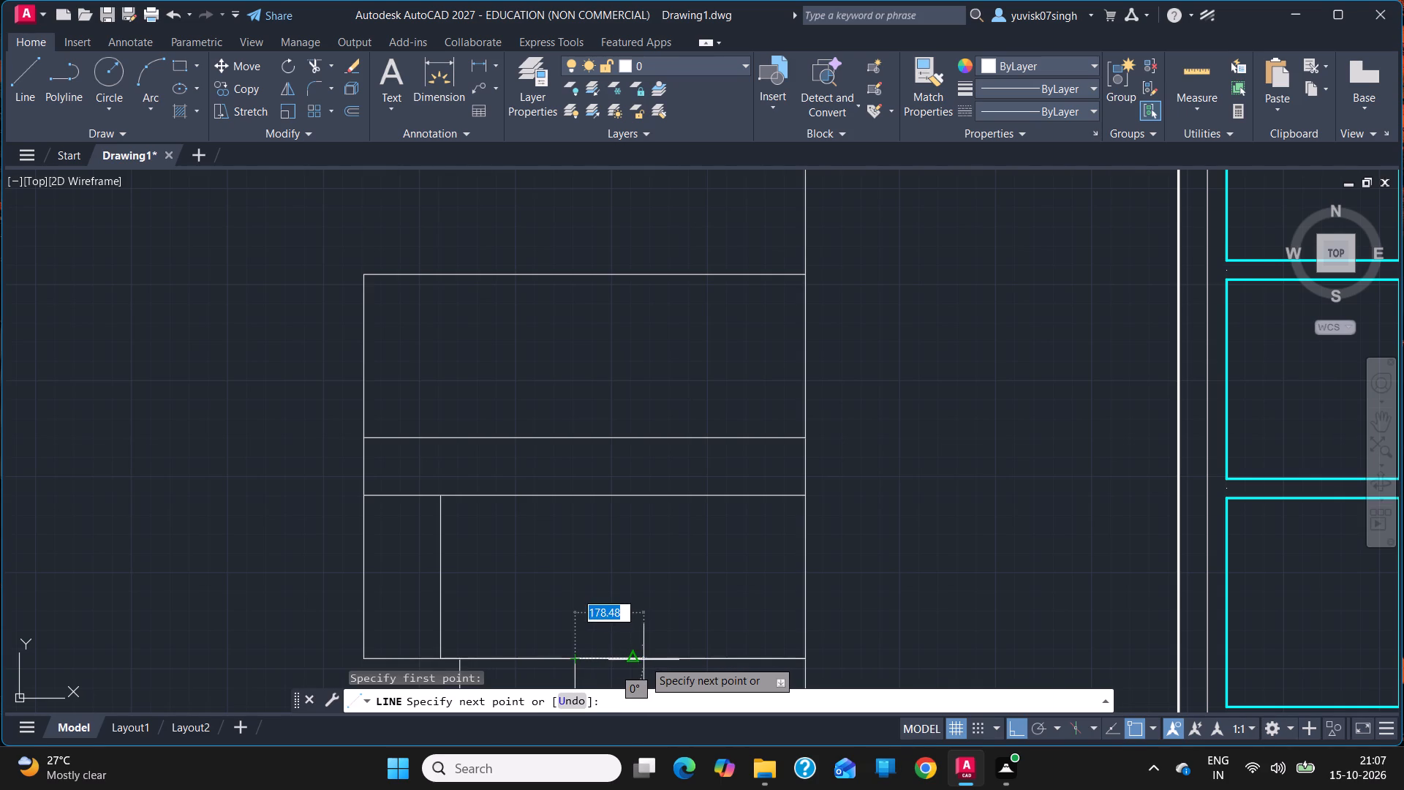
drag(643, 660, 631, 654)
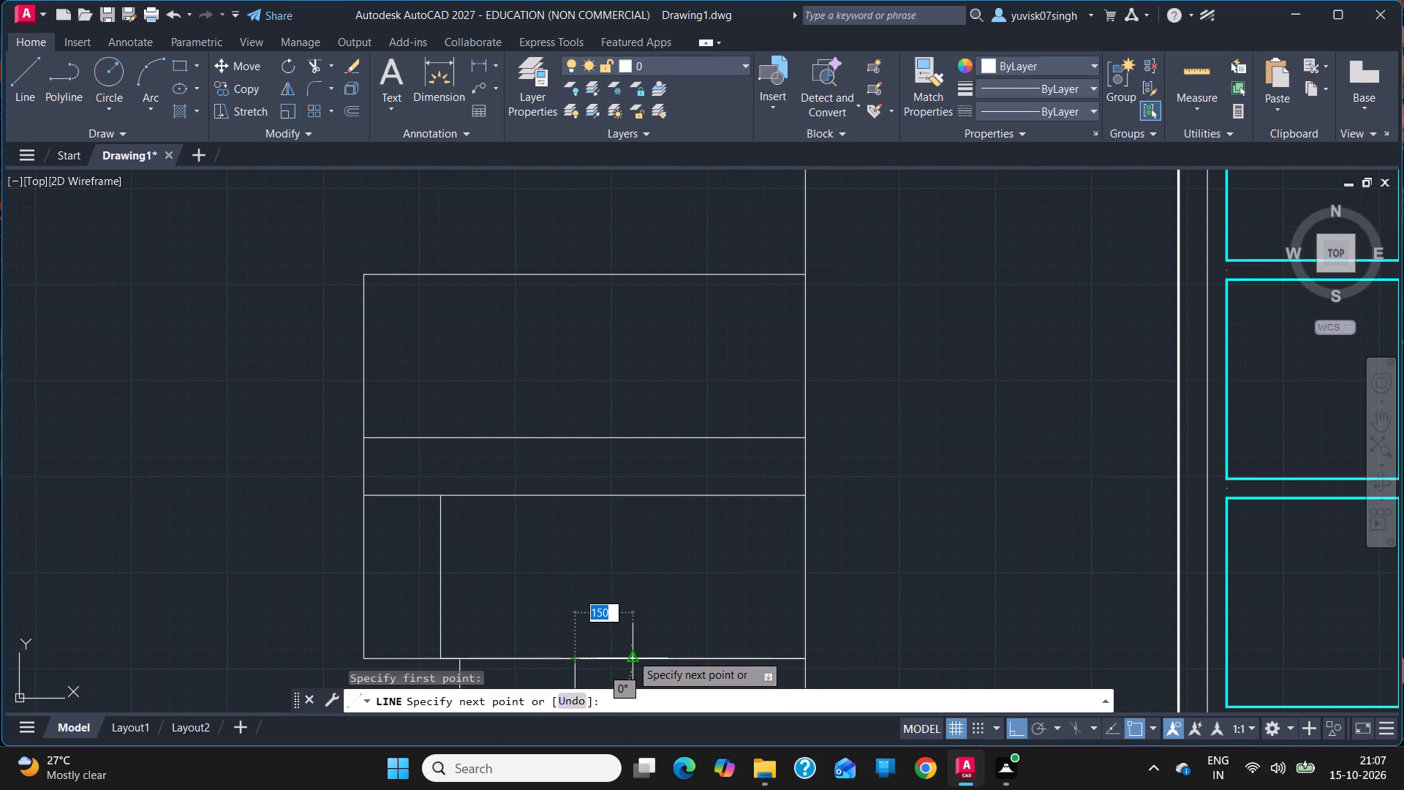
click(631, 654)
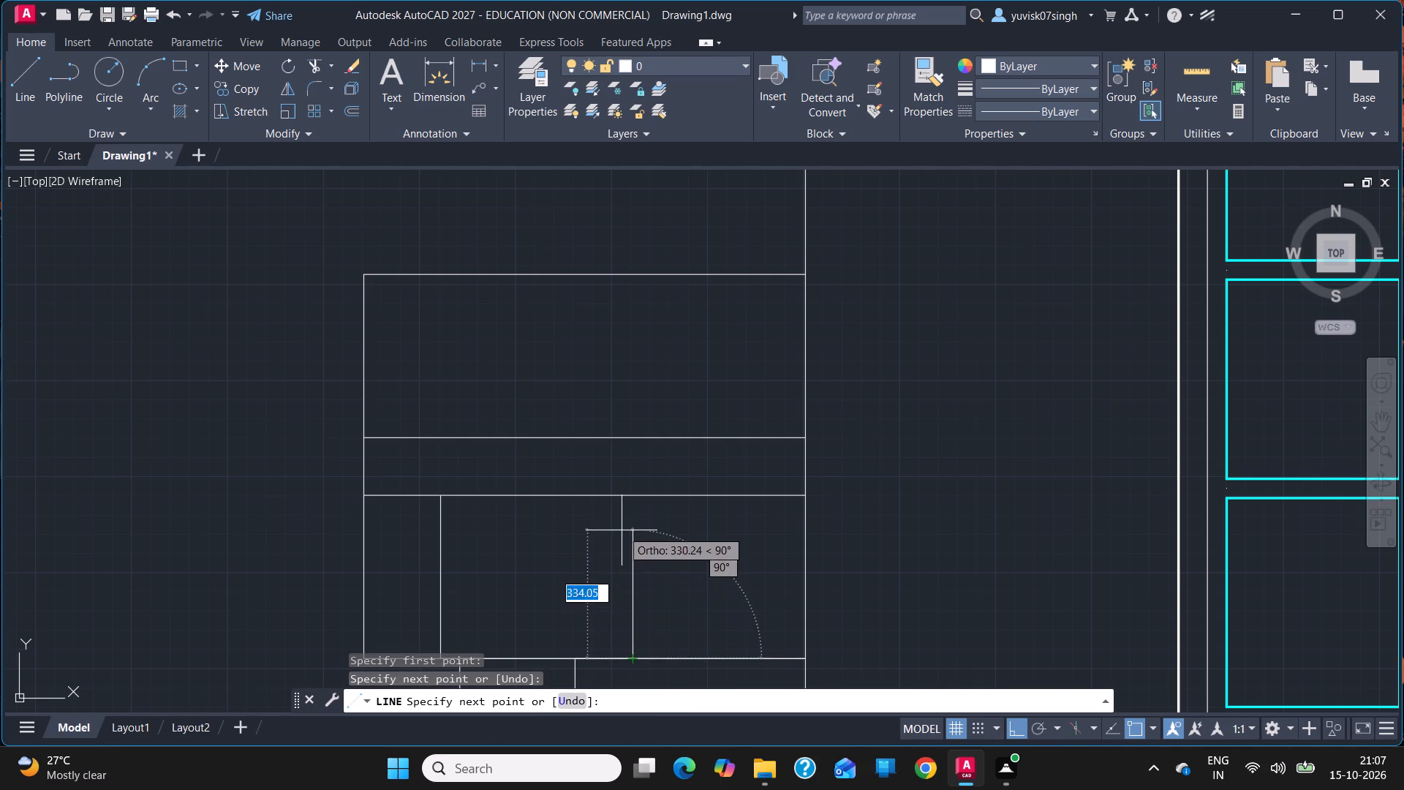
click(635, 494)
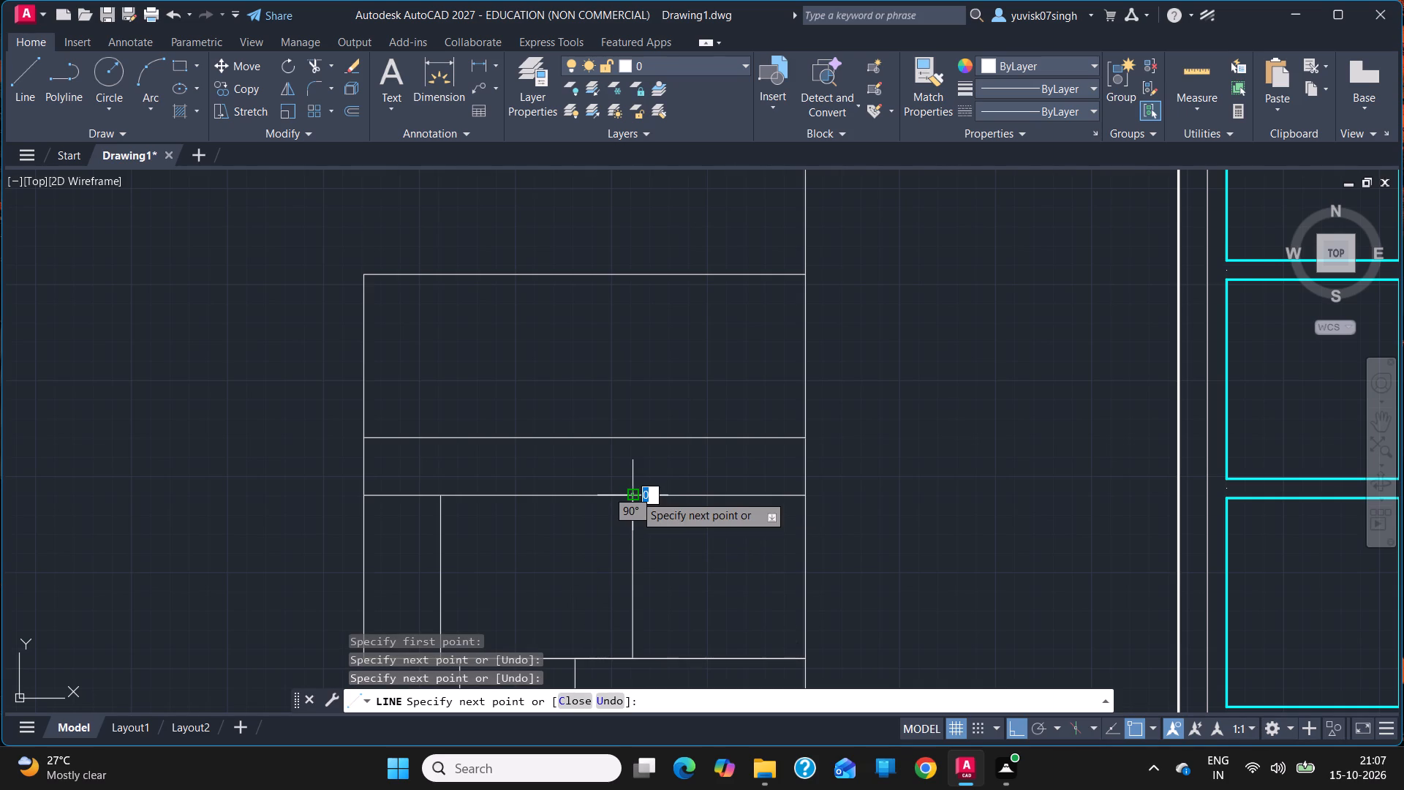
key(Escape)
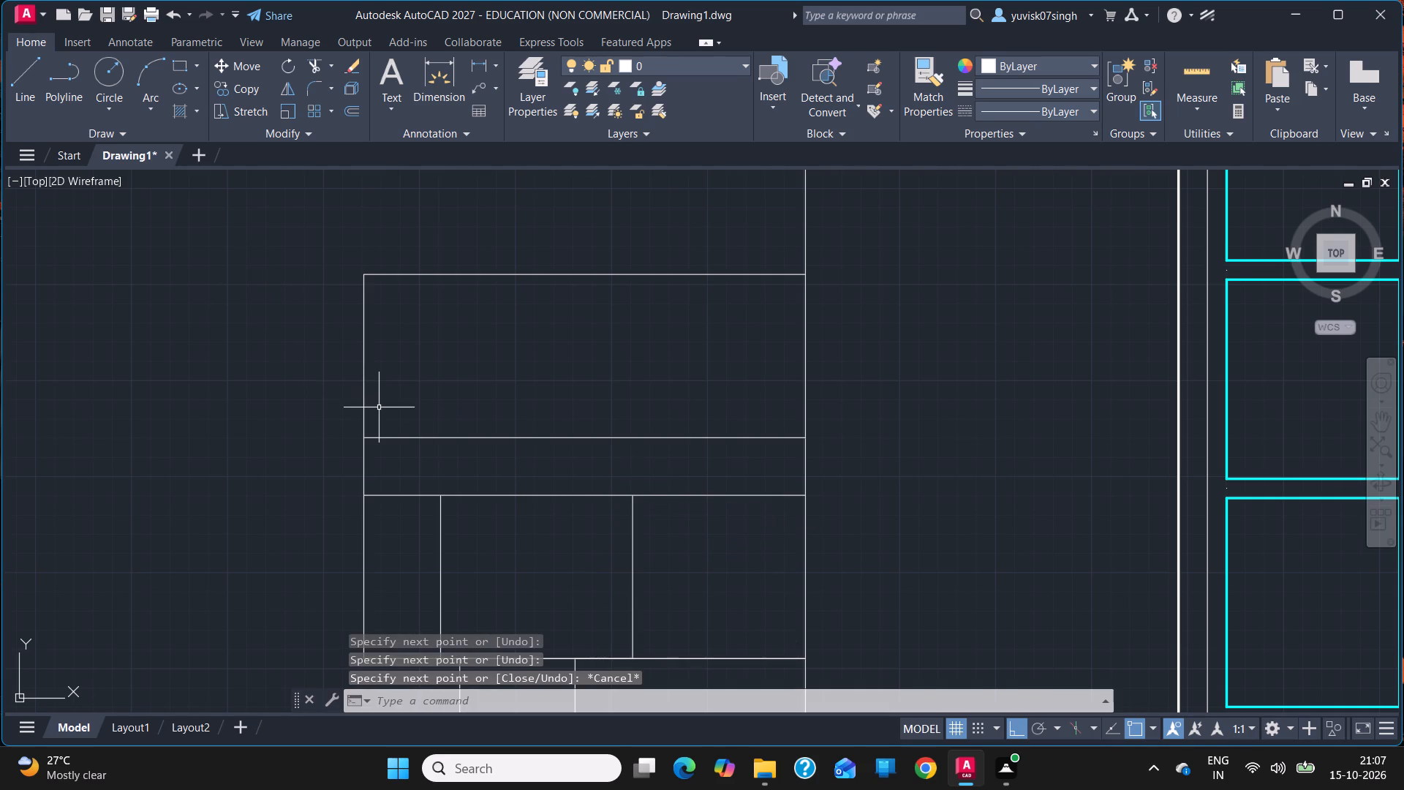
Draw a horizontal line joining the midpoints of the two vertical lines below the entrance's central band.
key(Return)
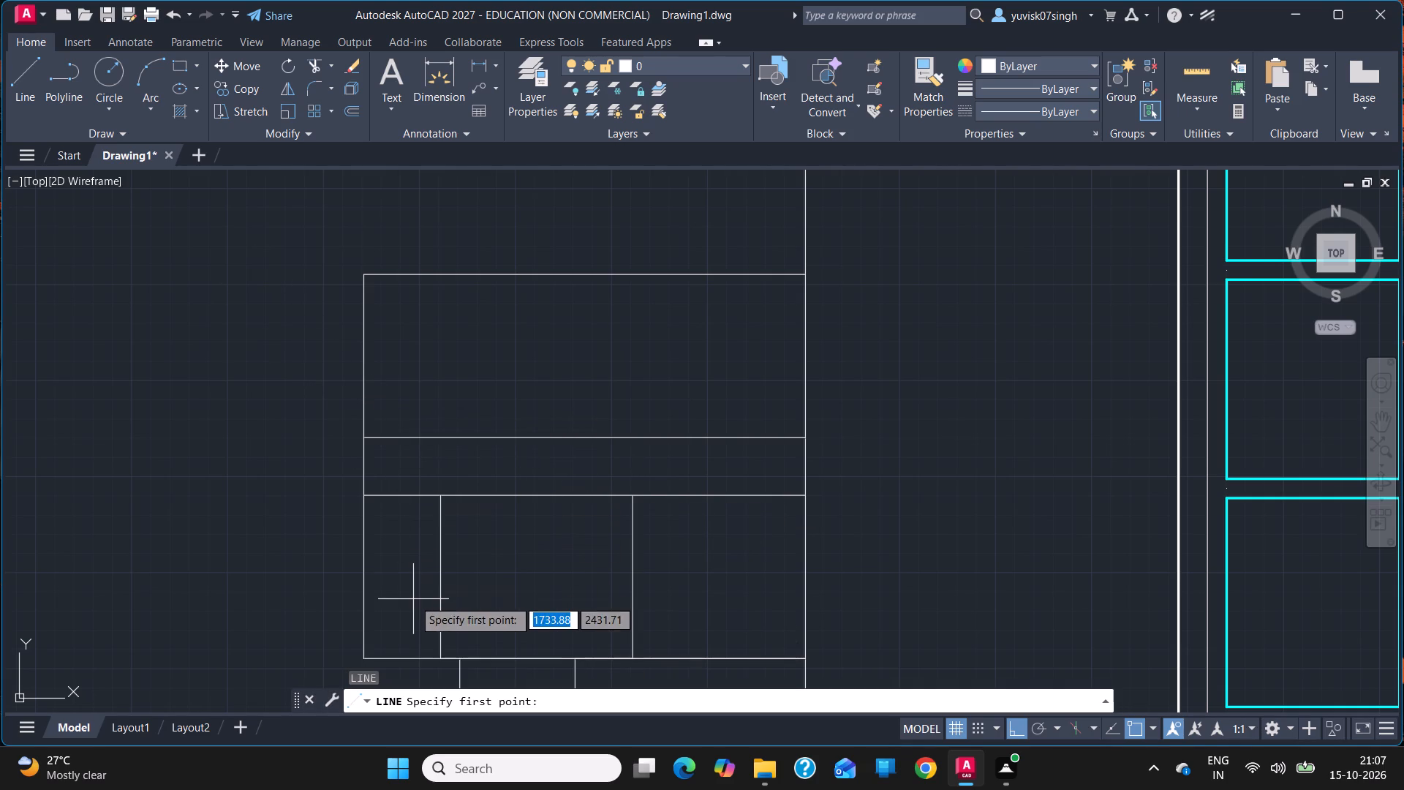
click(440, 573)
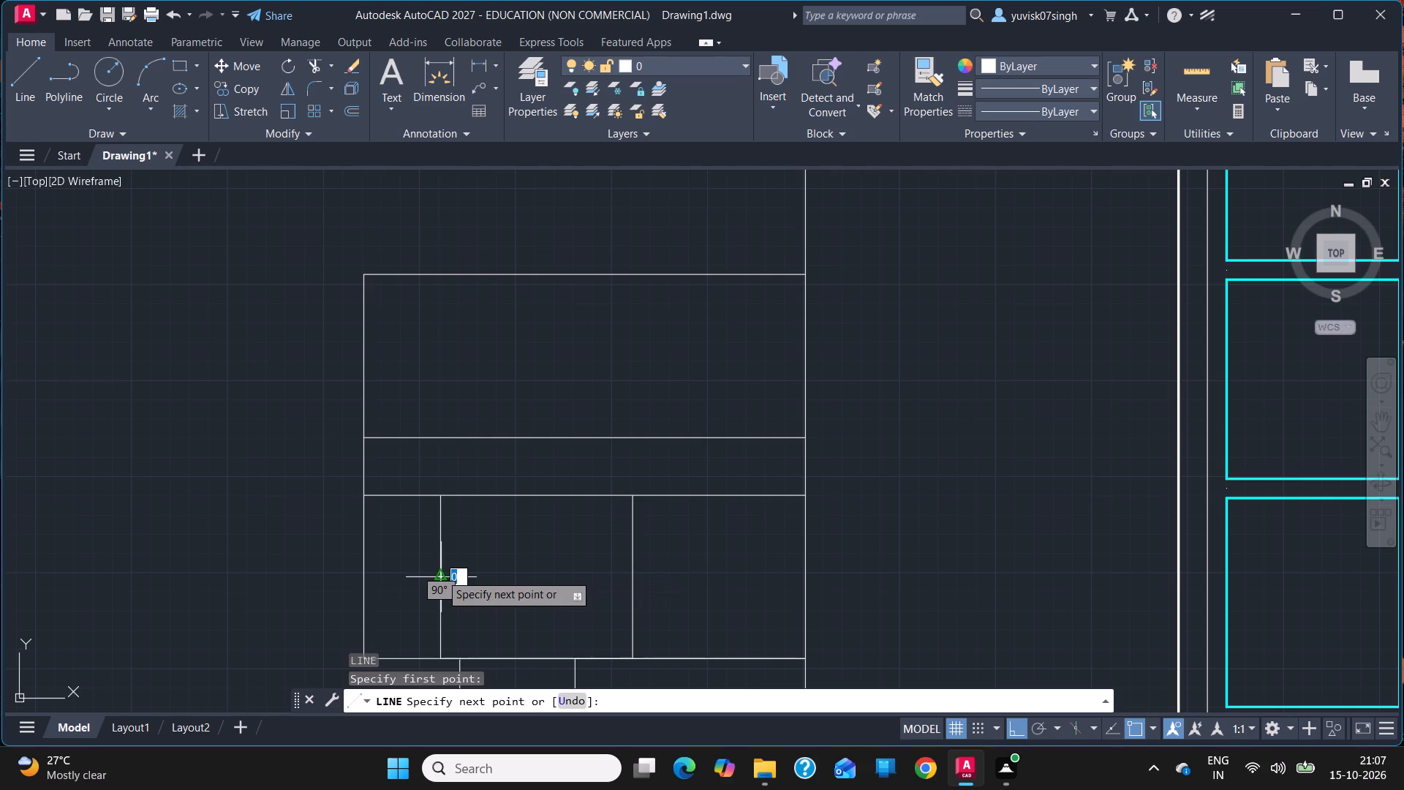
click(632, 579)
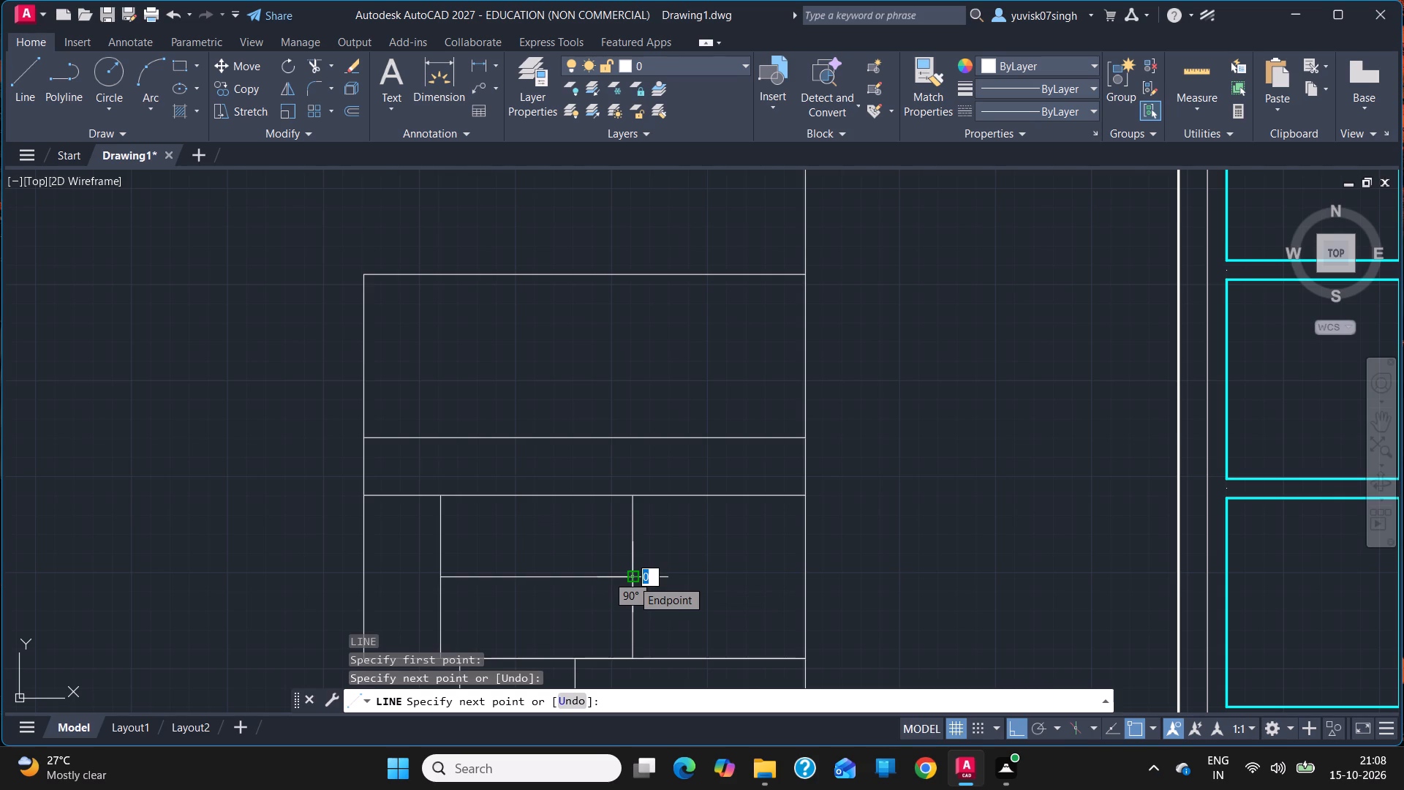
key(Escape)
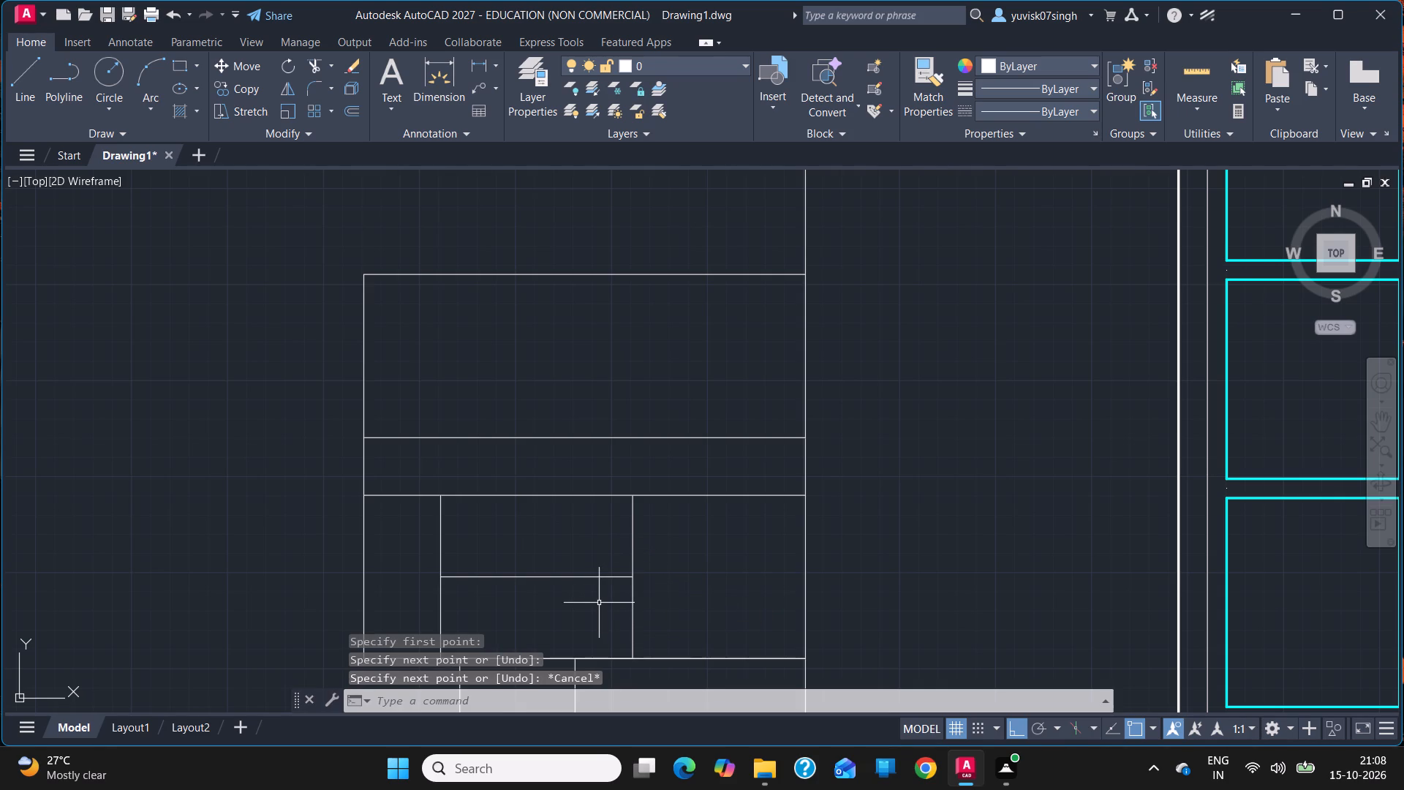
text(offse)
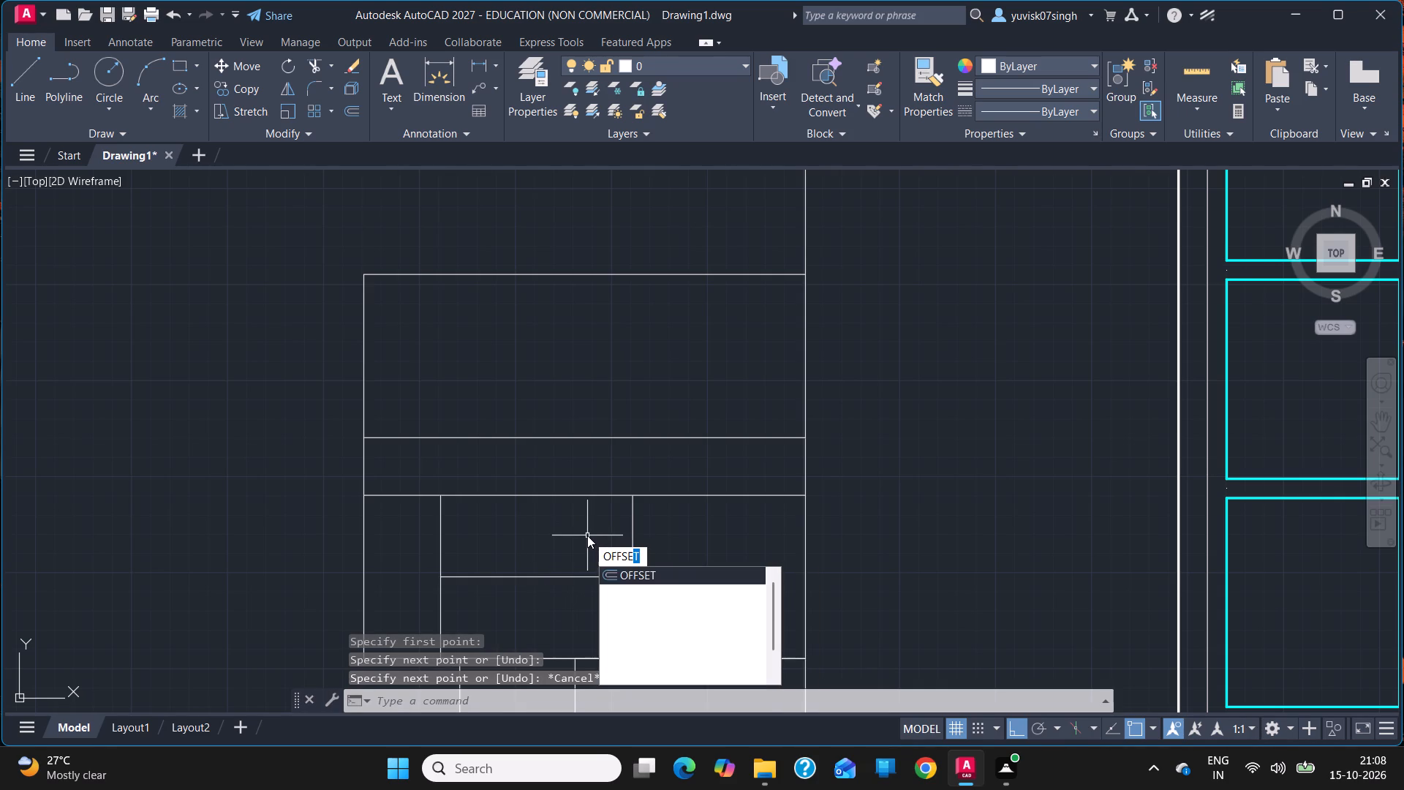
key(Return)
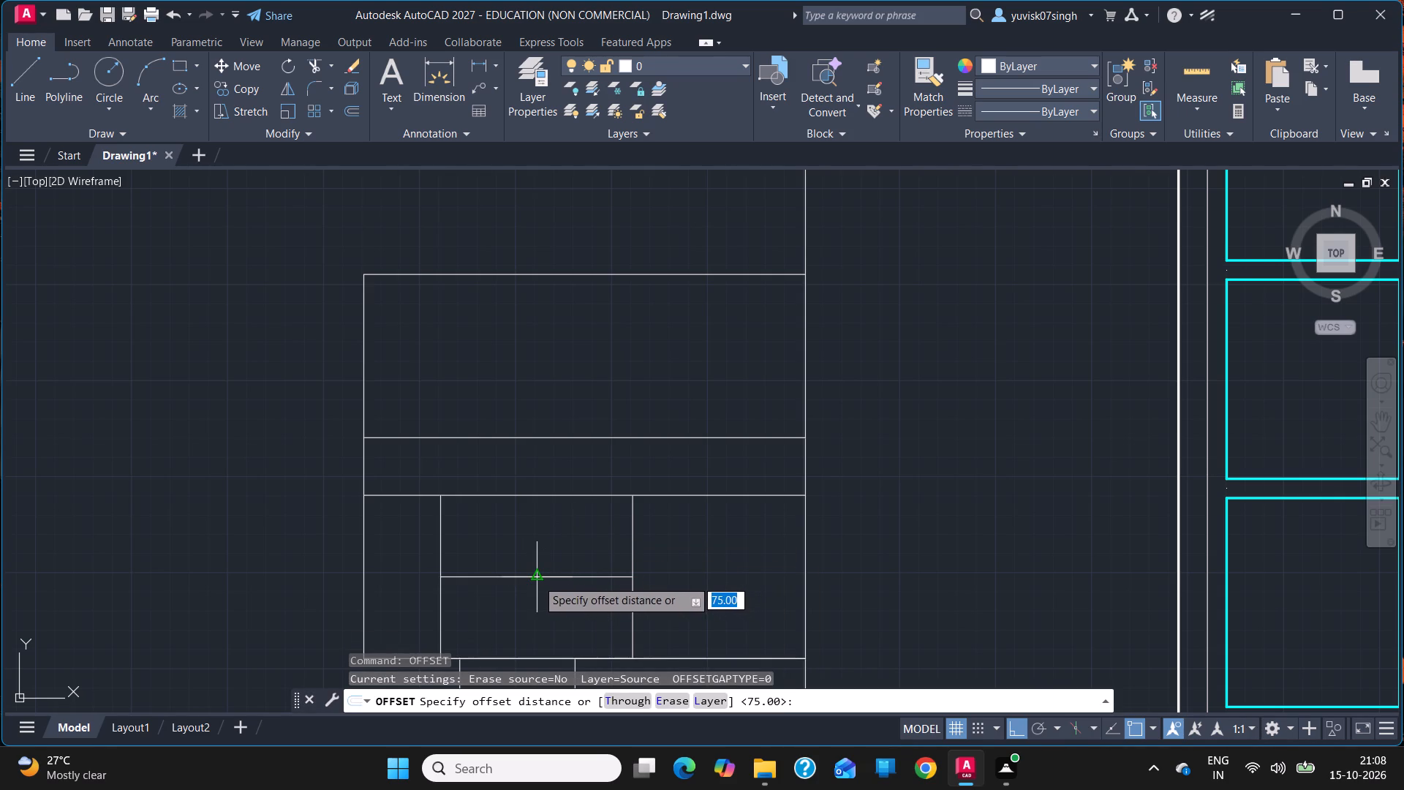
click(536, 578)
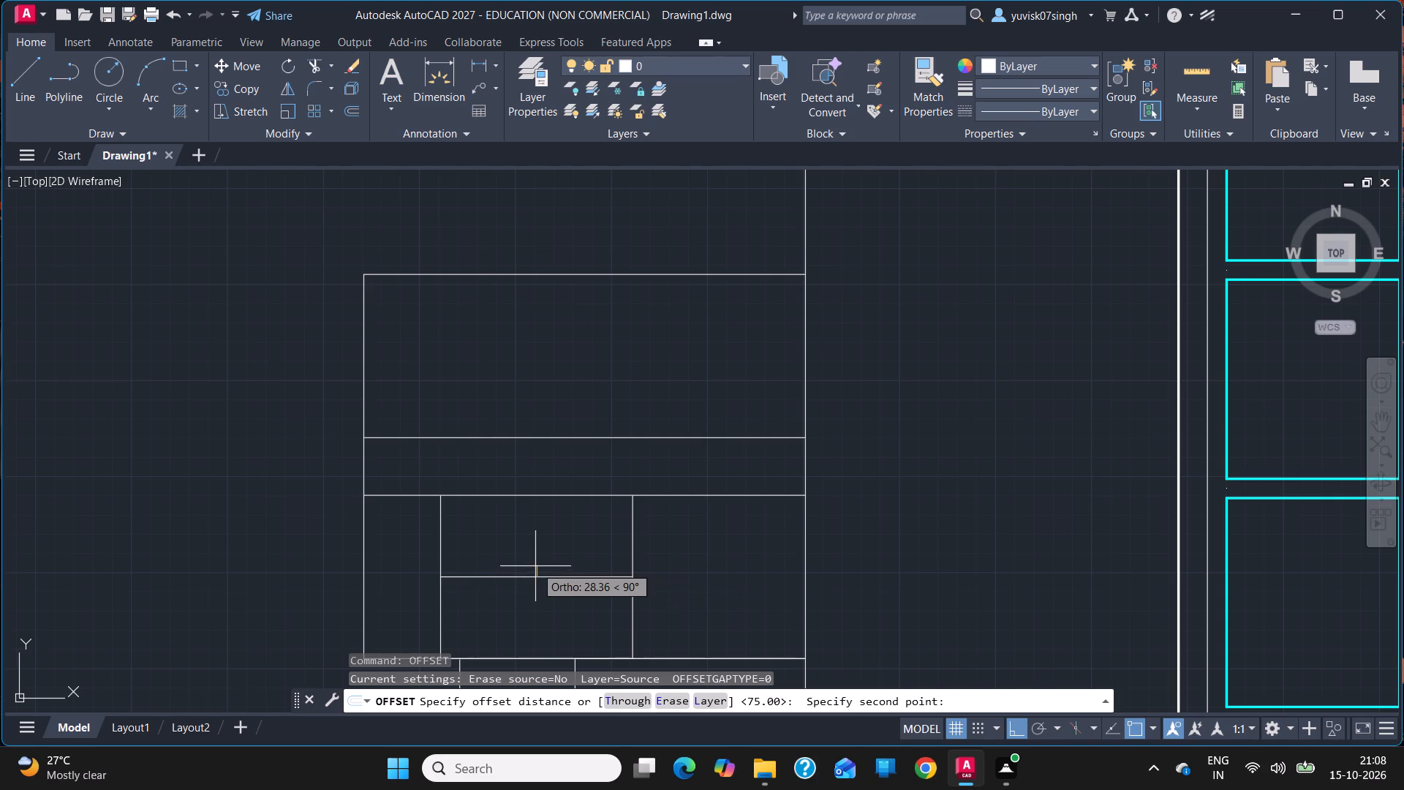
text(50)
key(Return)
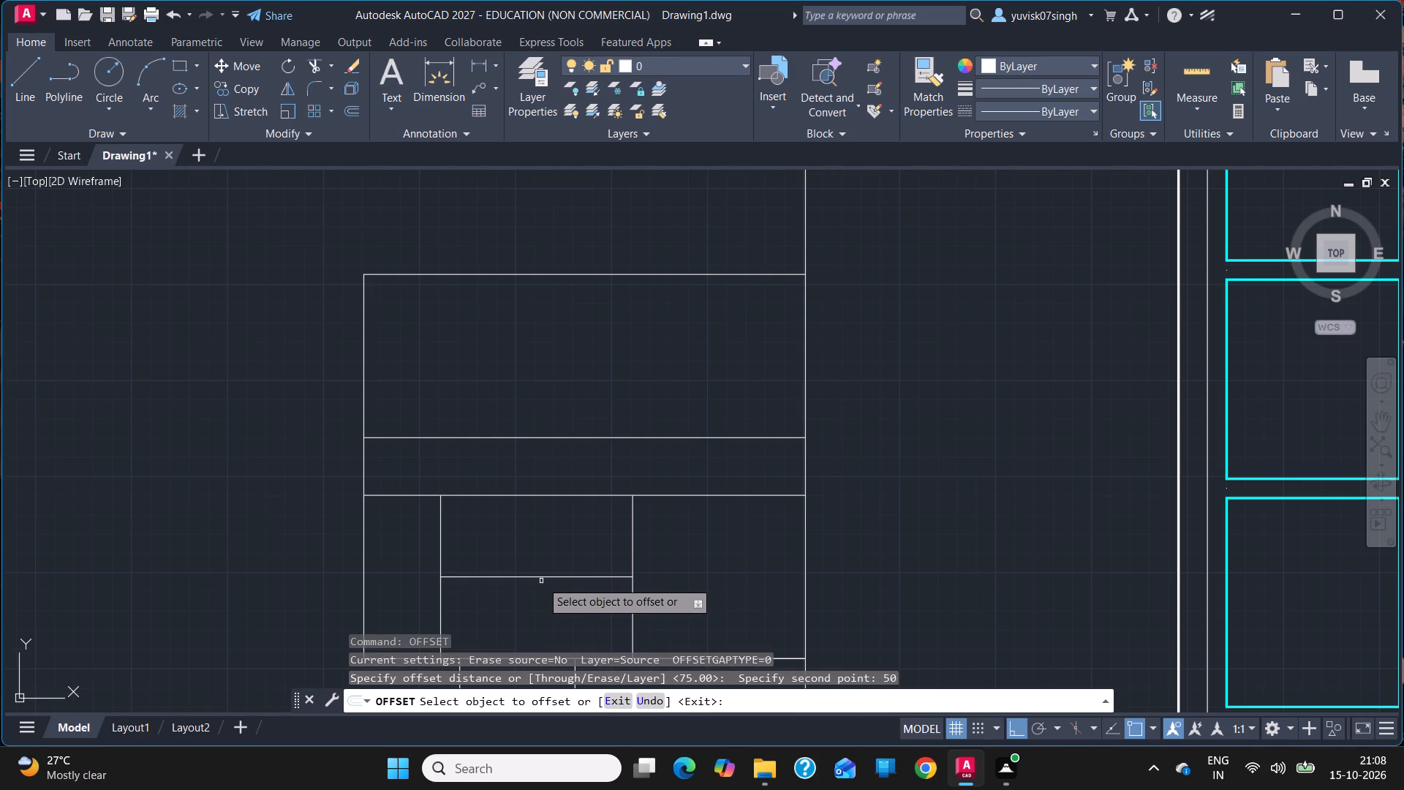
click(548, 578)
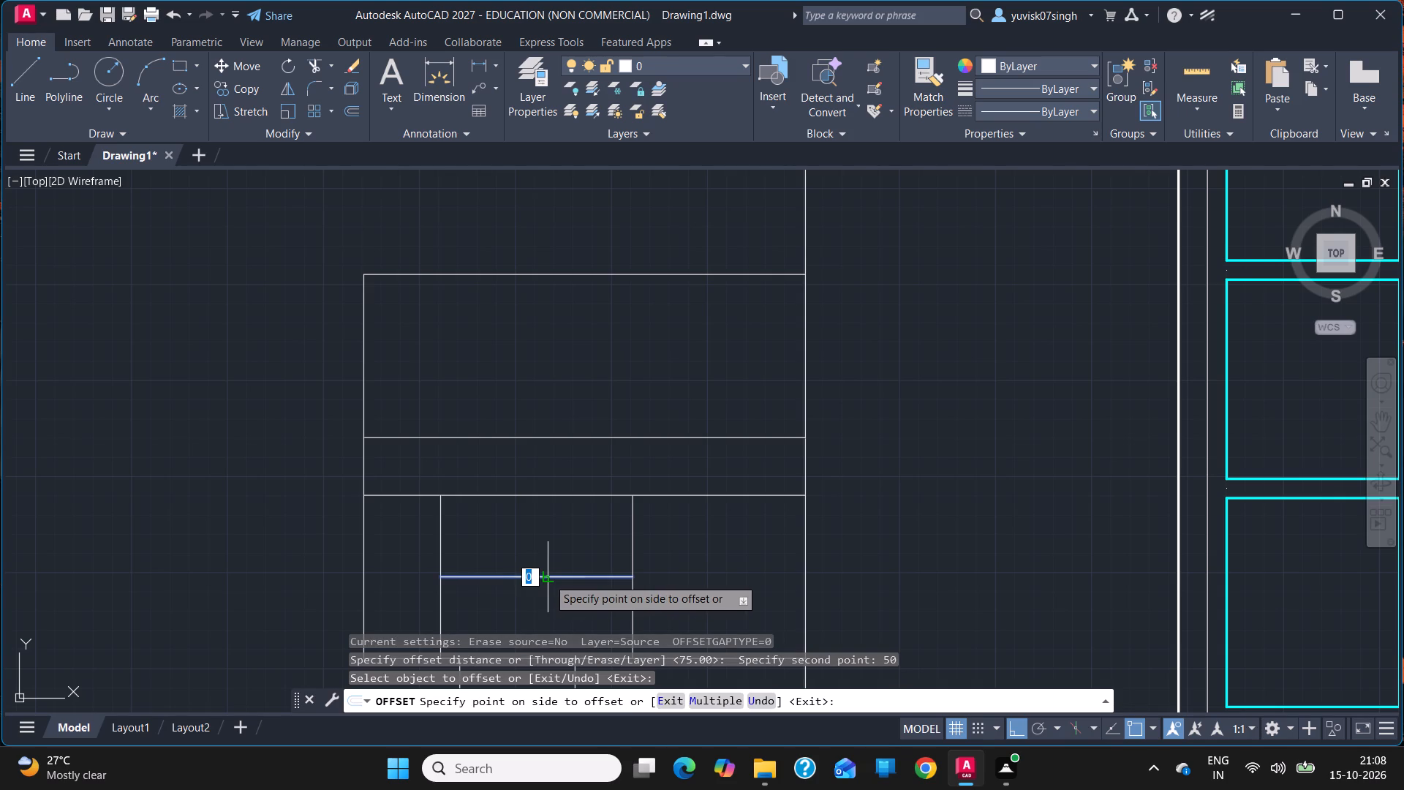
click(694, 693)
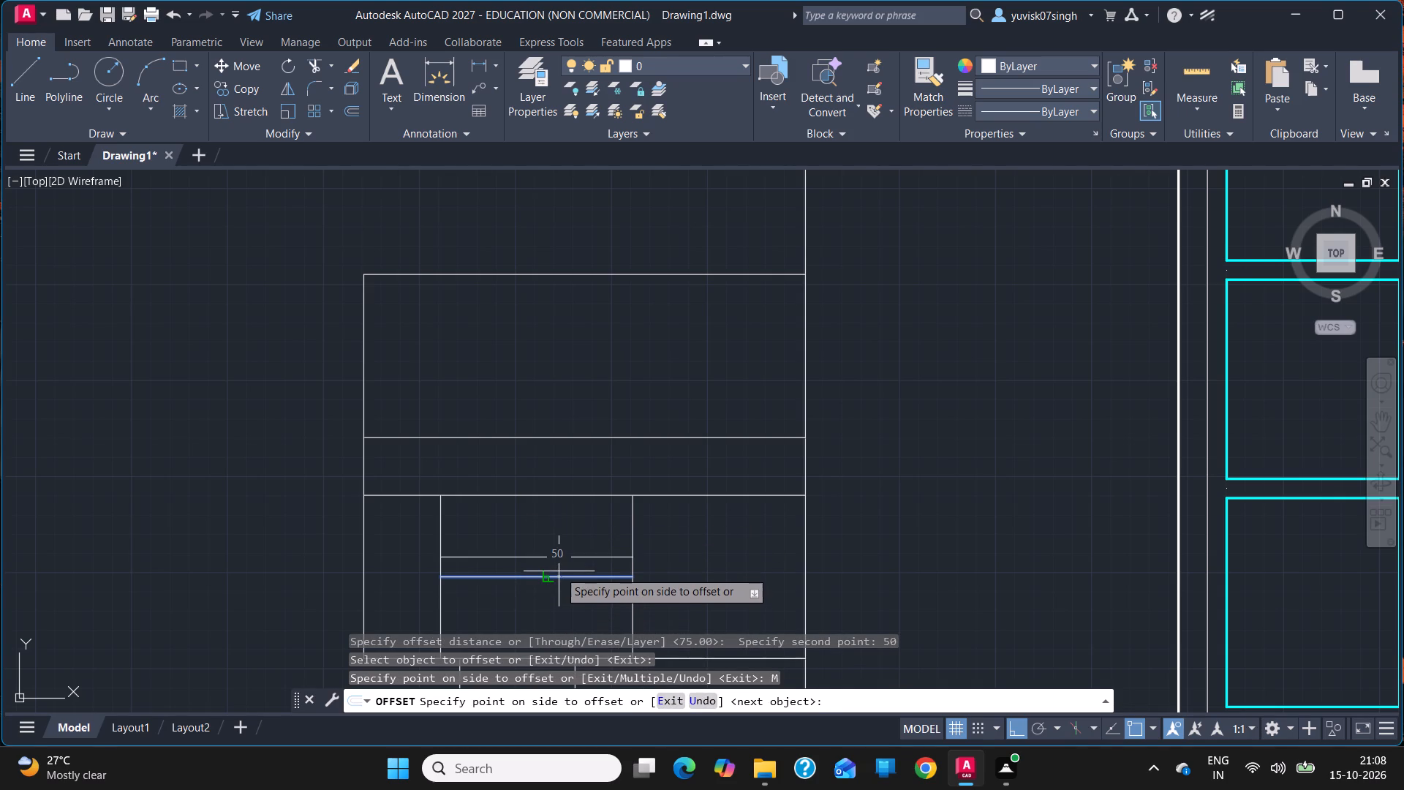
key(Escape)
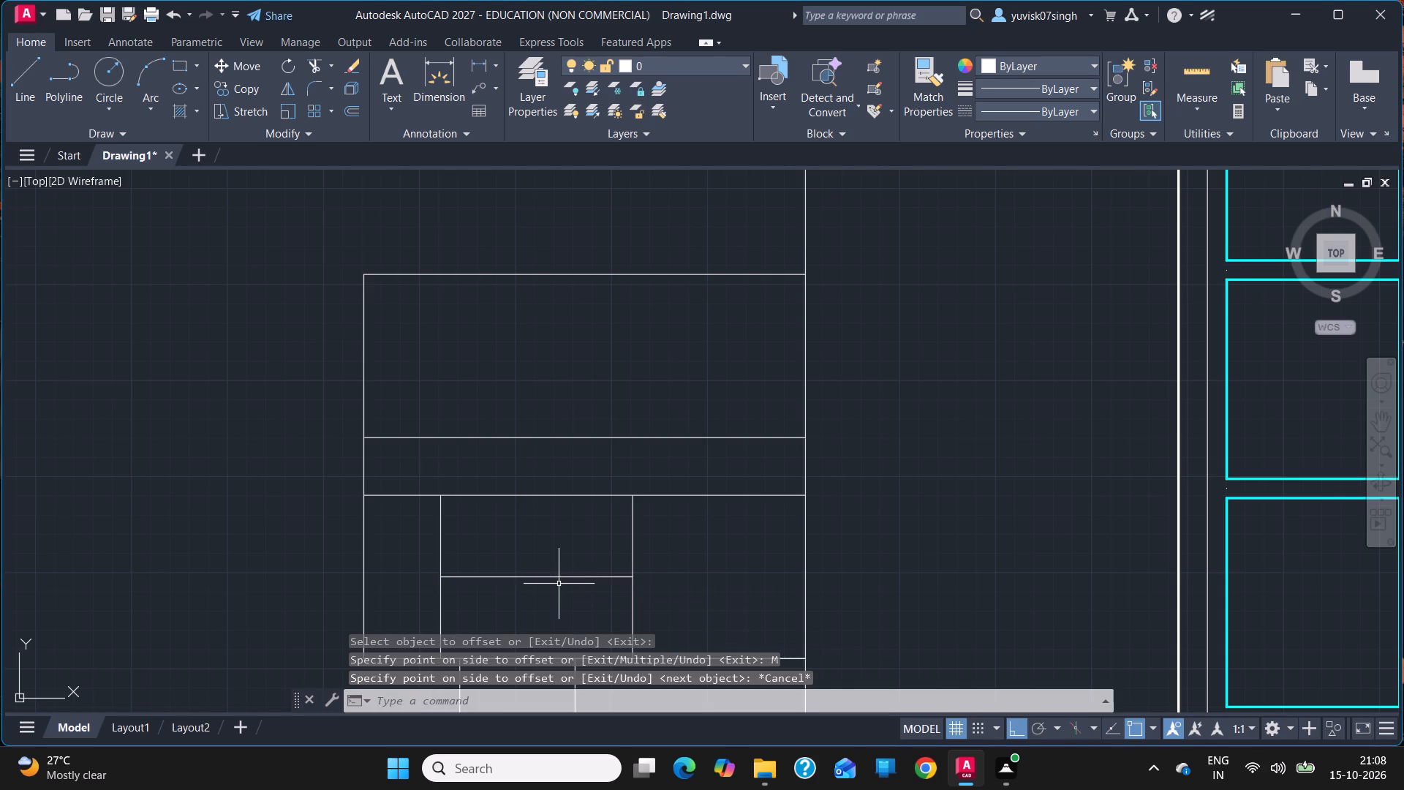
Offset the new horizontal midline 25 to both sides, above and below, using the Multiple option.
text(offset)
key(Return)
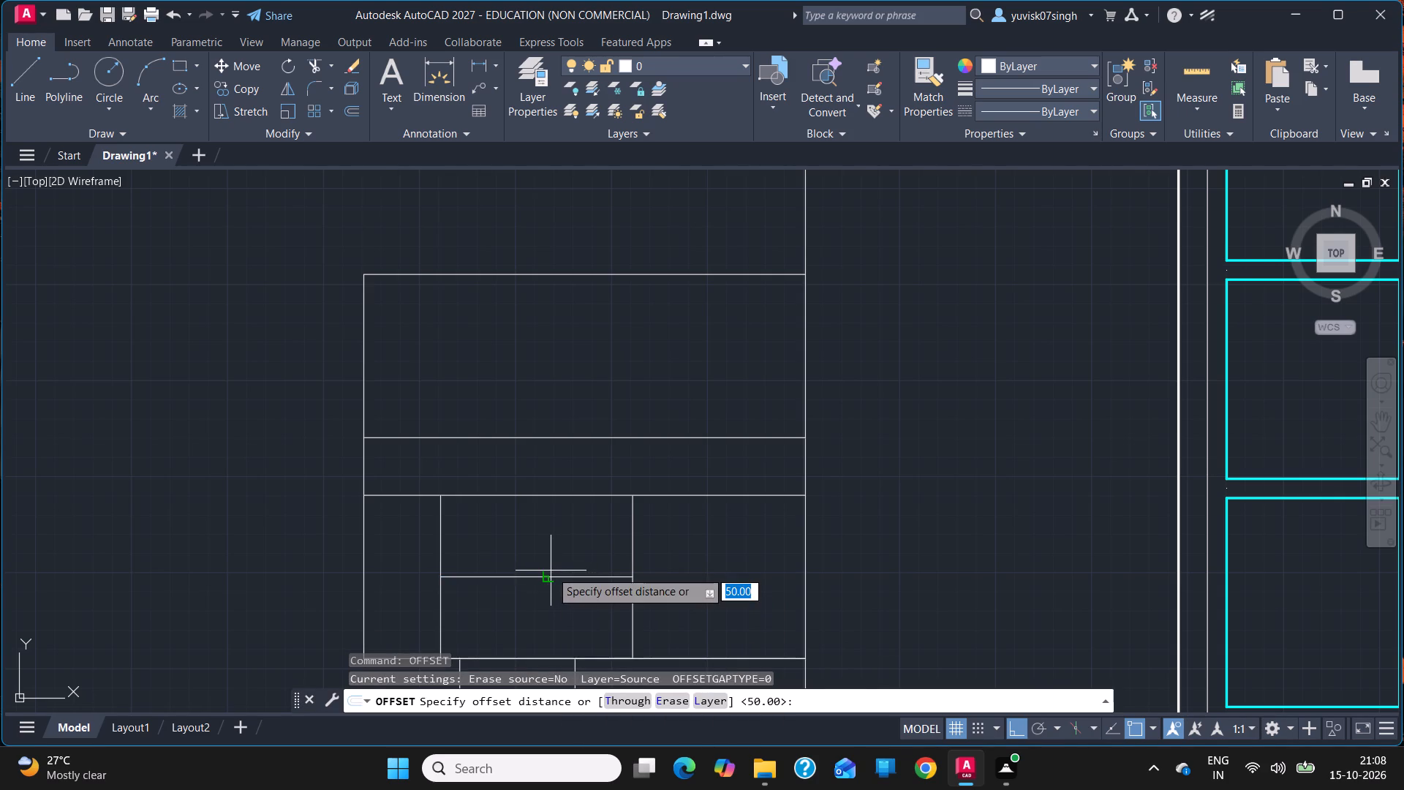
click(546, 577)
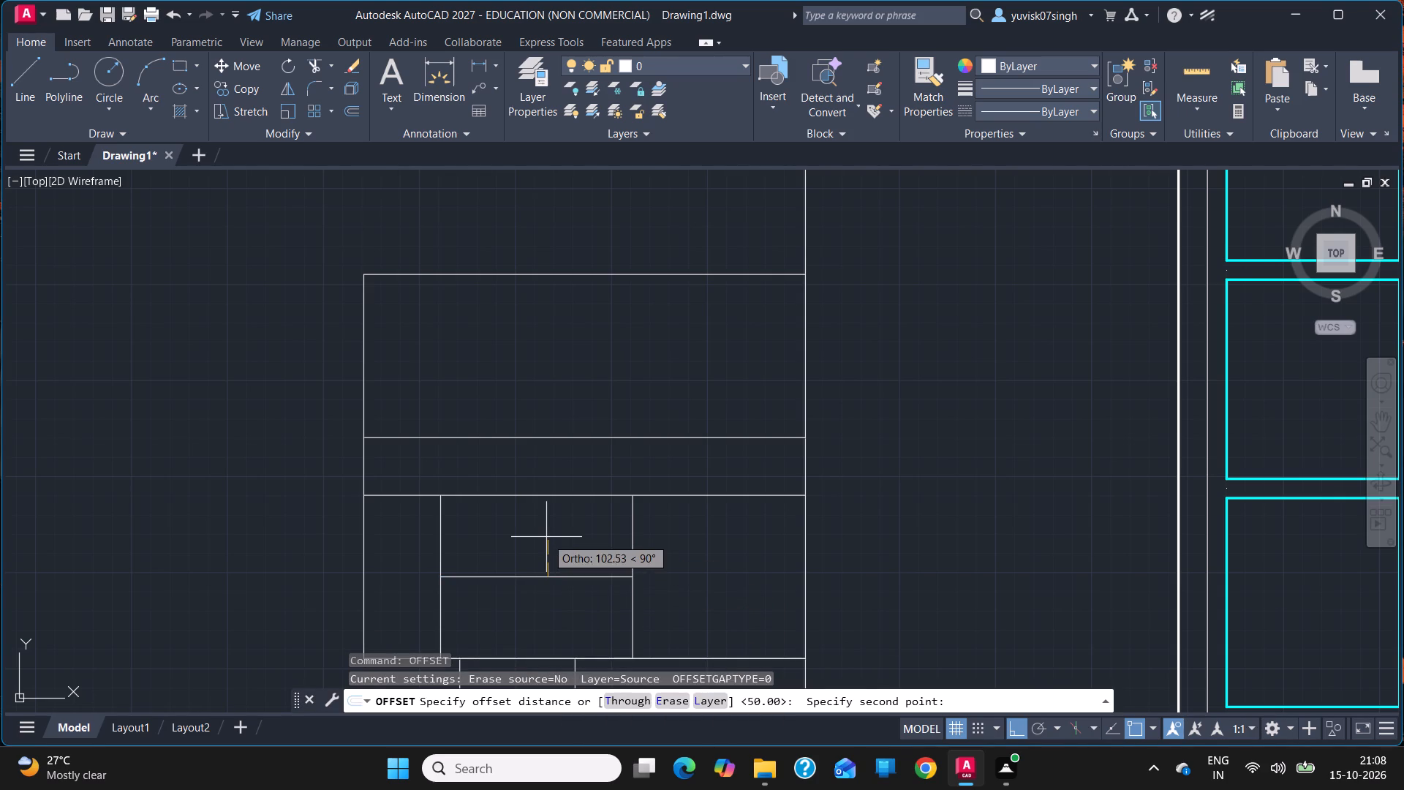
text(25)
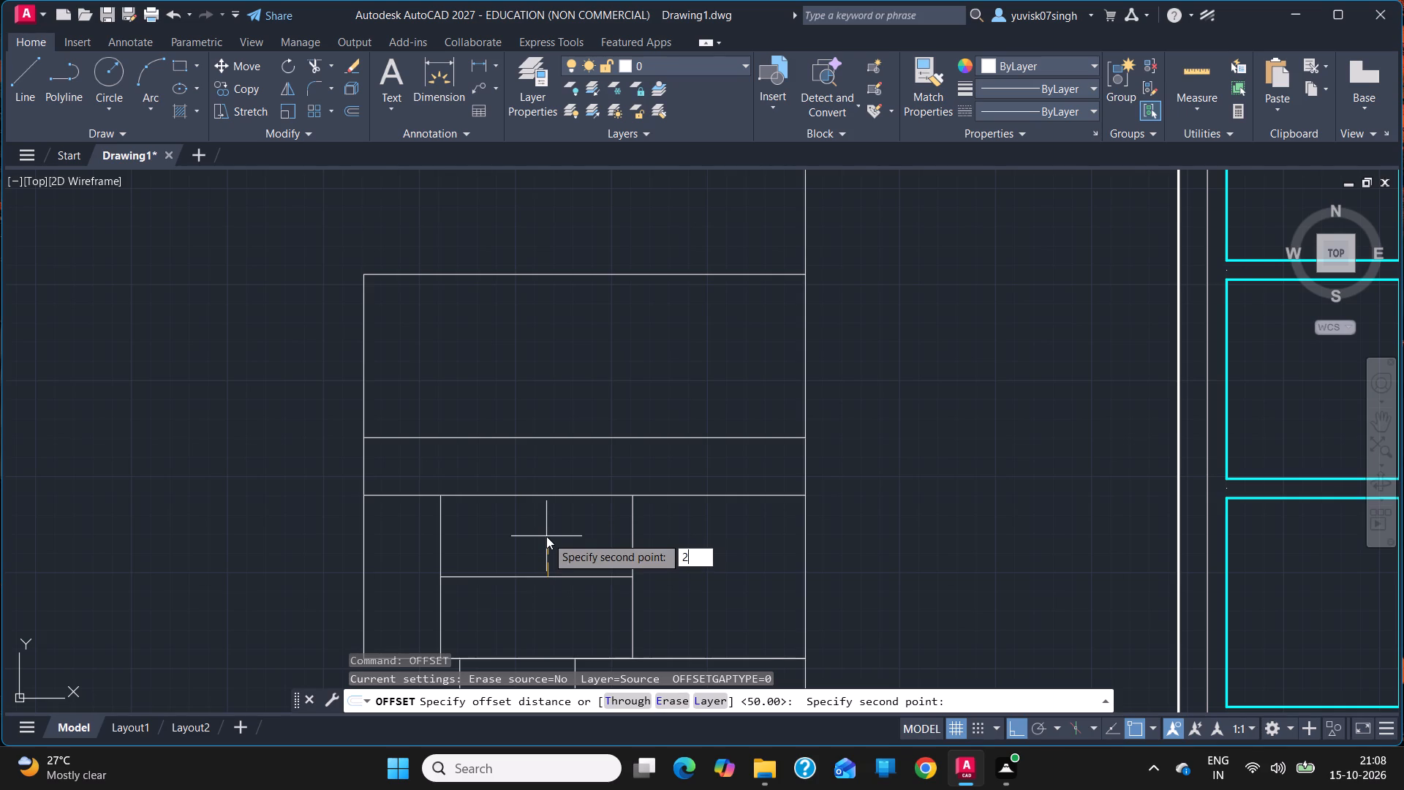
key(Return)
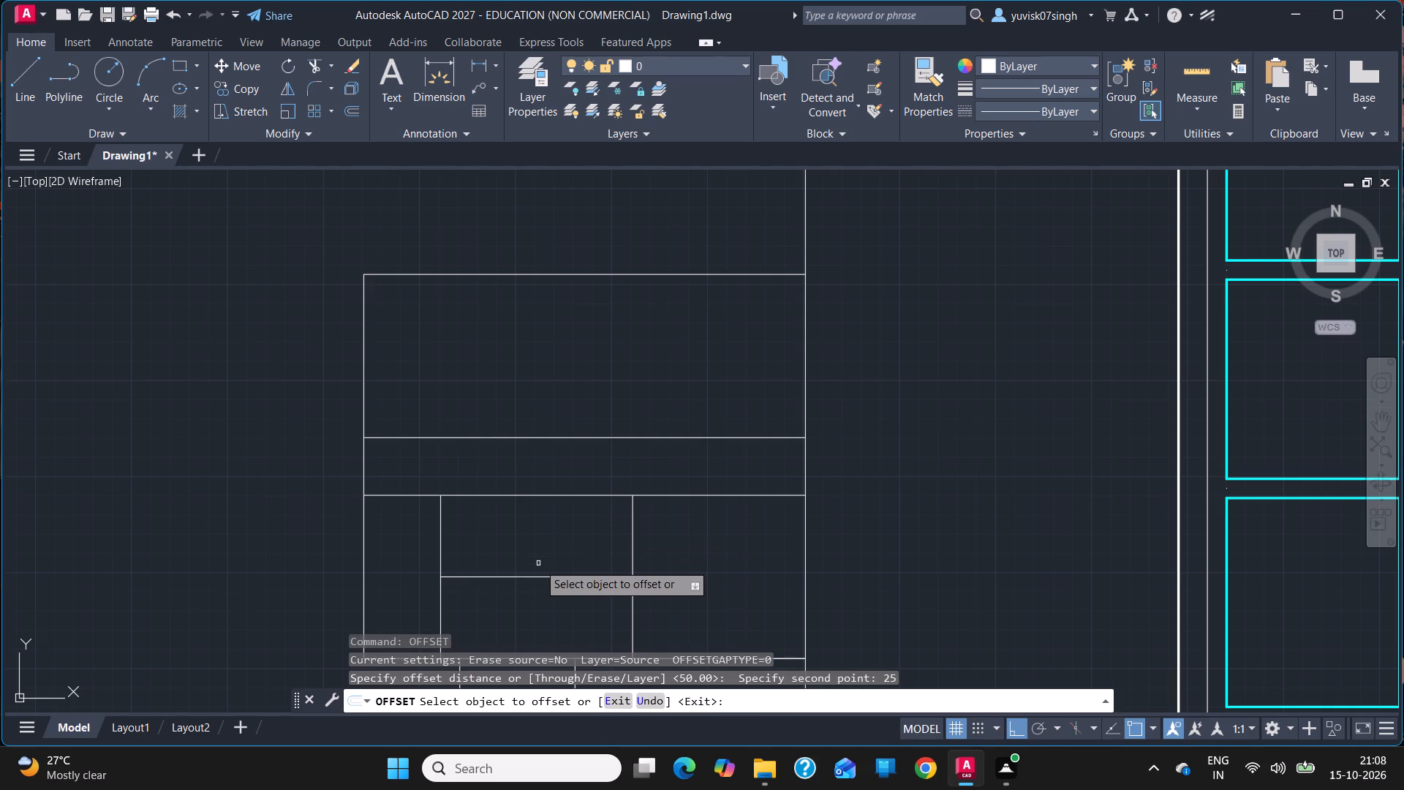
click(538, 576)
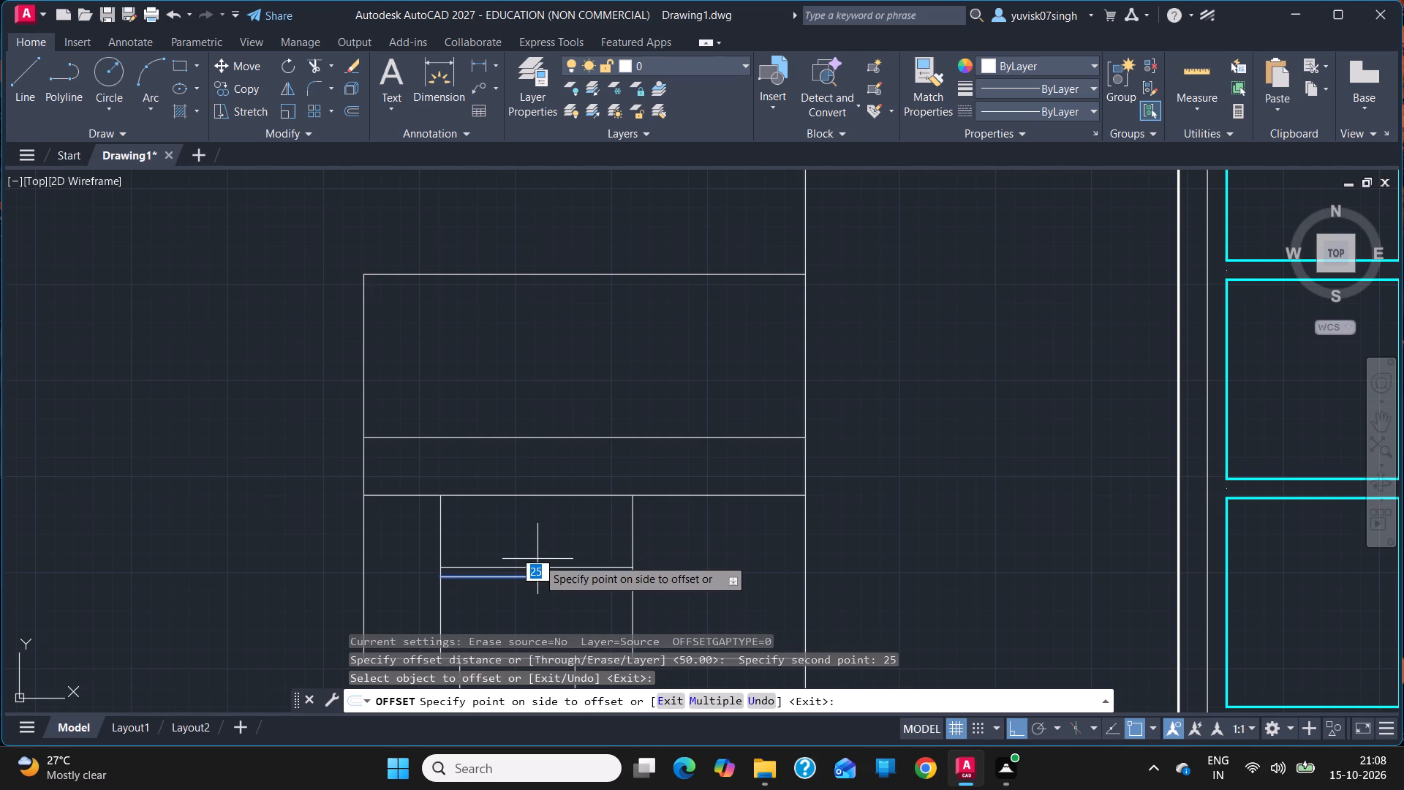
click(715, 707)
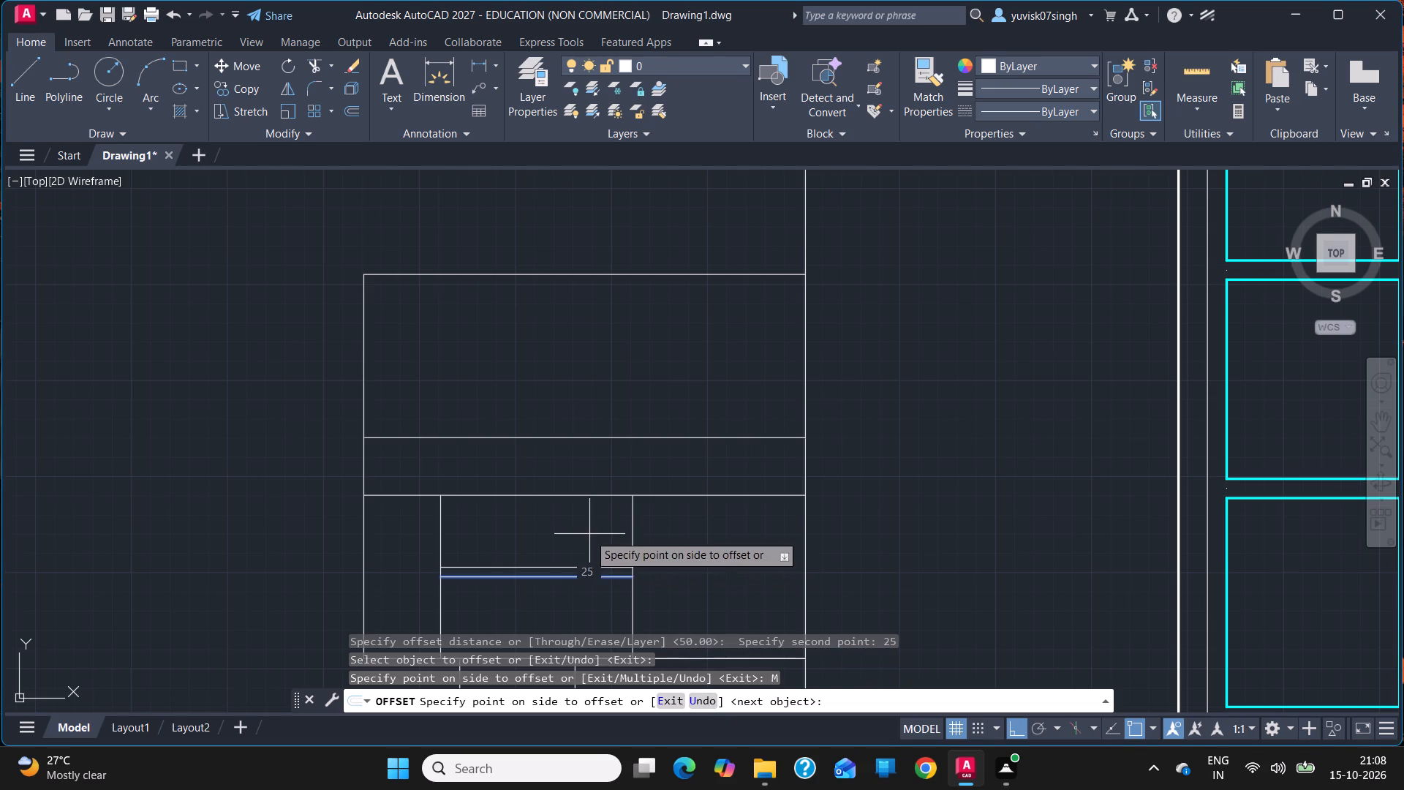
click(589, 534)
click(564, 622)
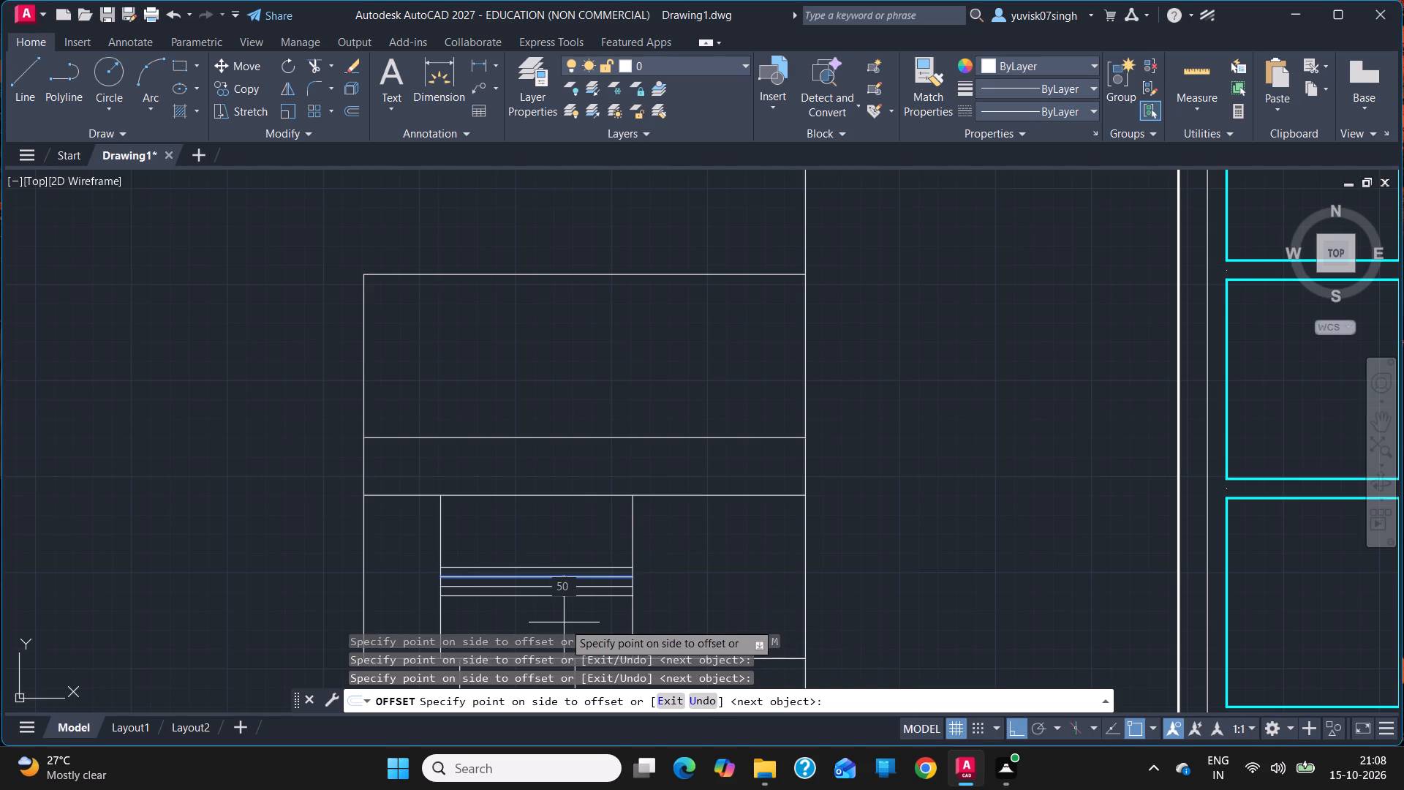
key(Escape)
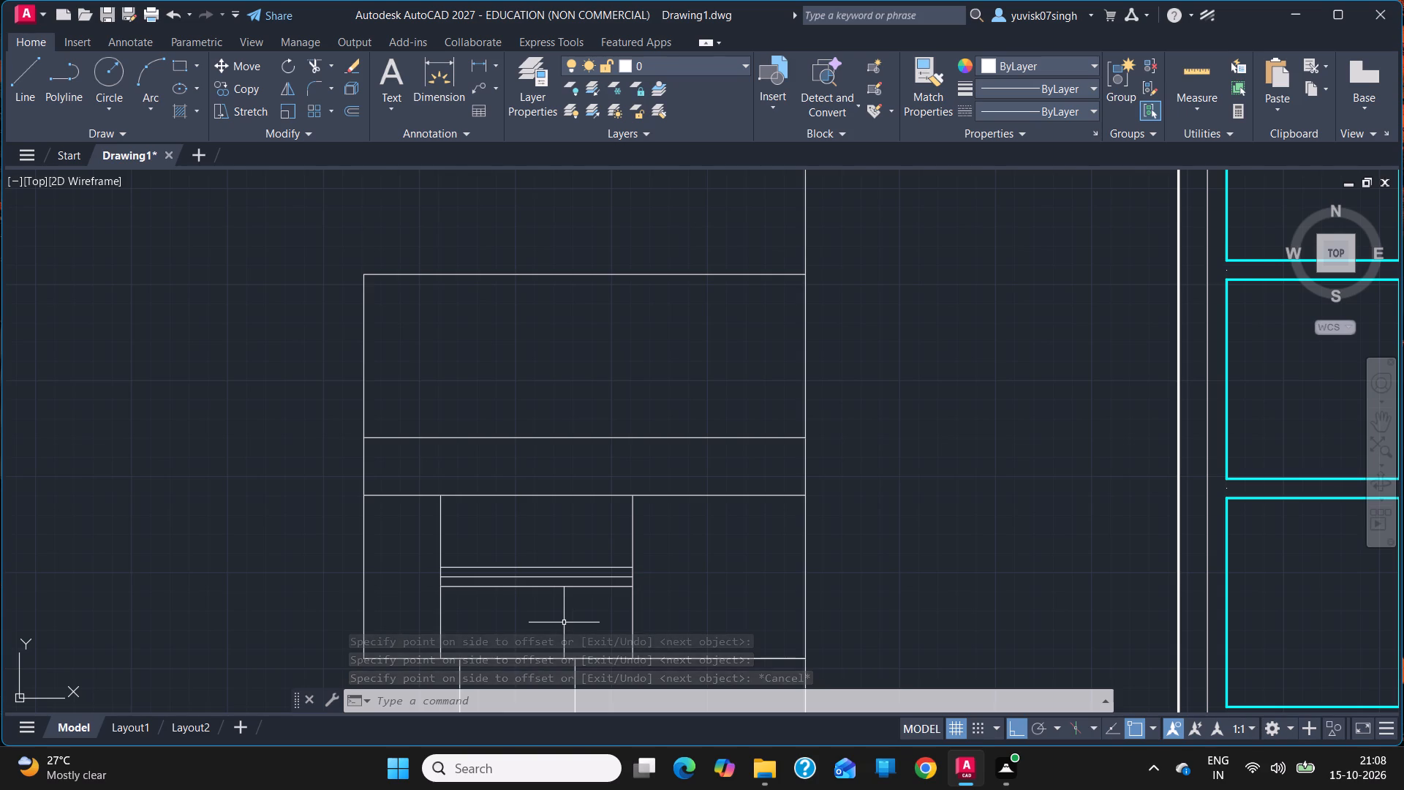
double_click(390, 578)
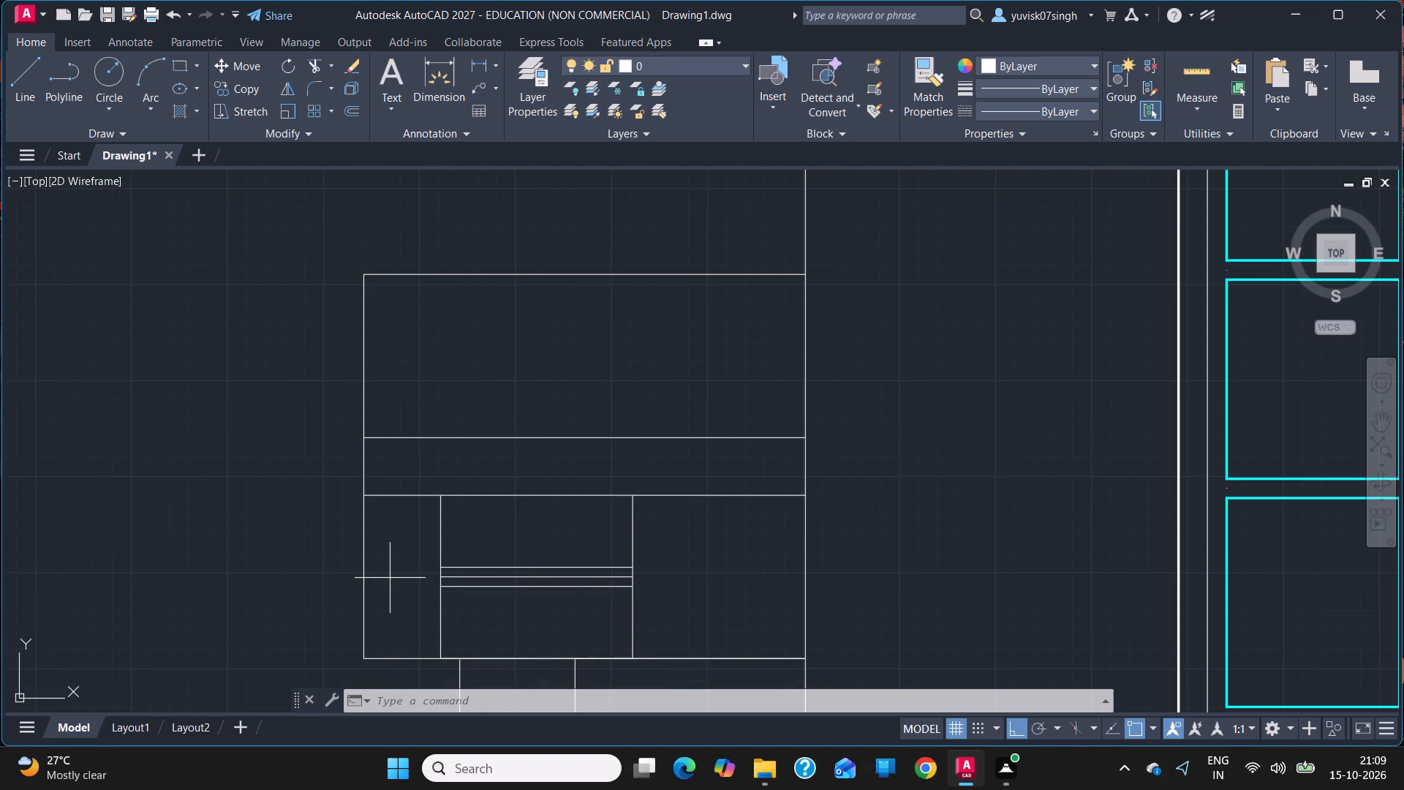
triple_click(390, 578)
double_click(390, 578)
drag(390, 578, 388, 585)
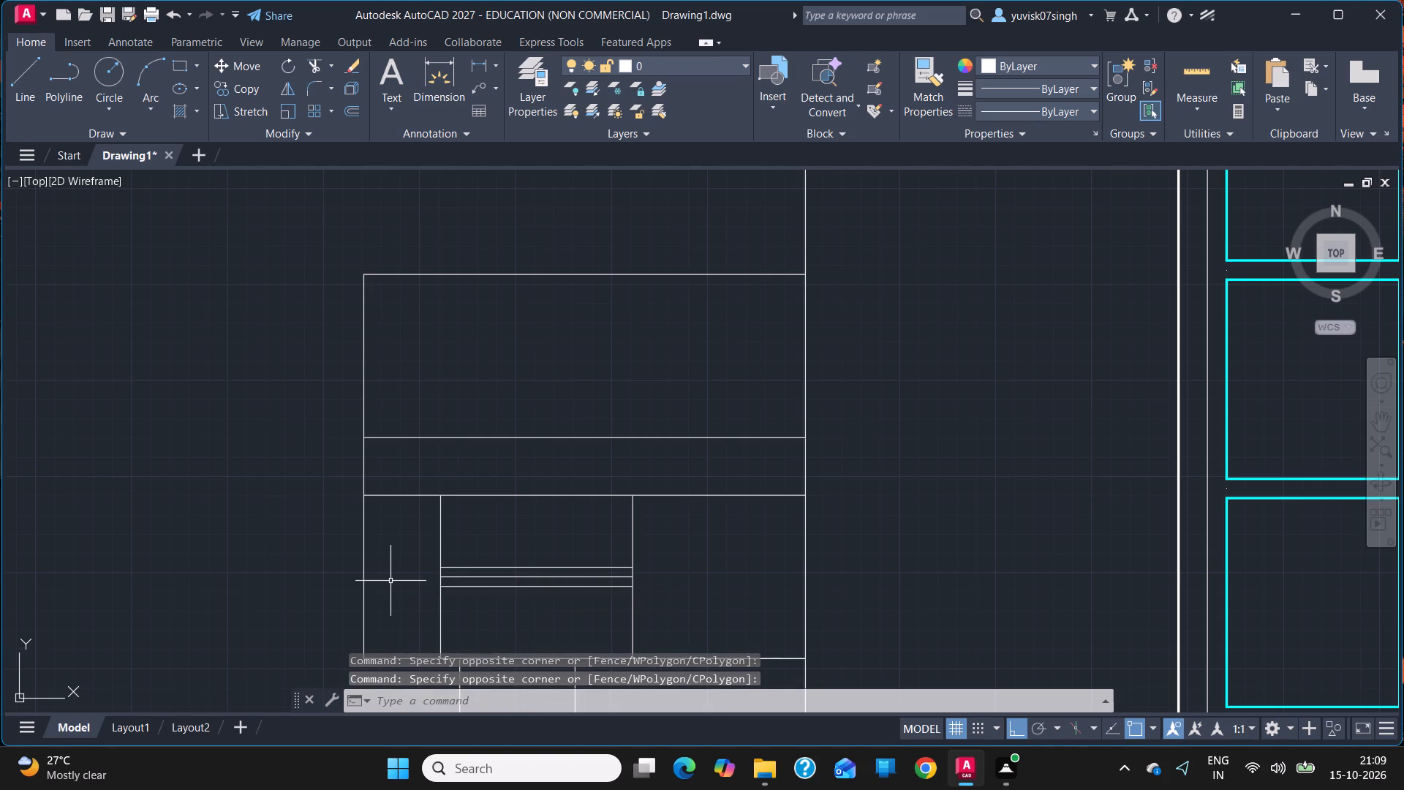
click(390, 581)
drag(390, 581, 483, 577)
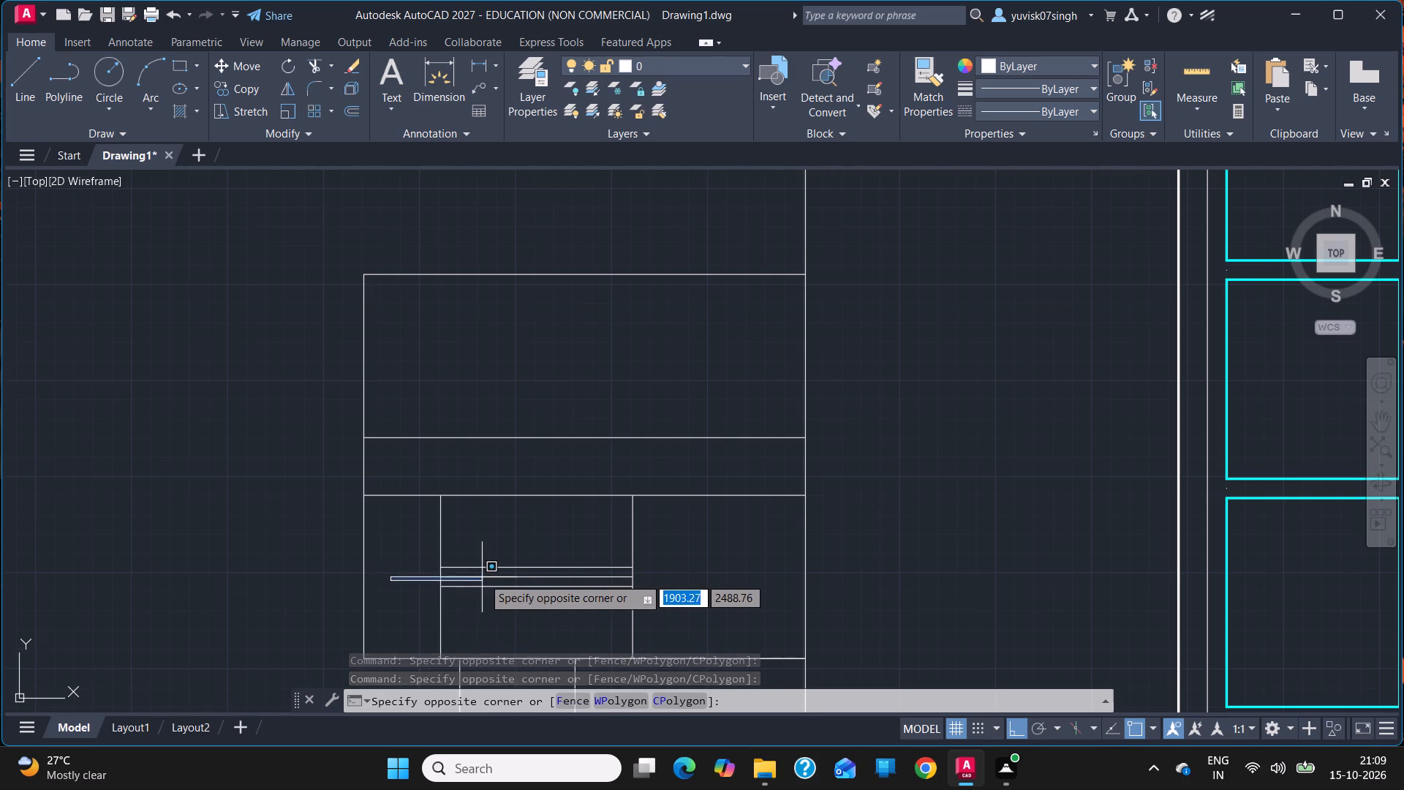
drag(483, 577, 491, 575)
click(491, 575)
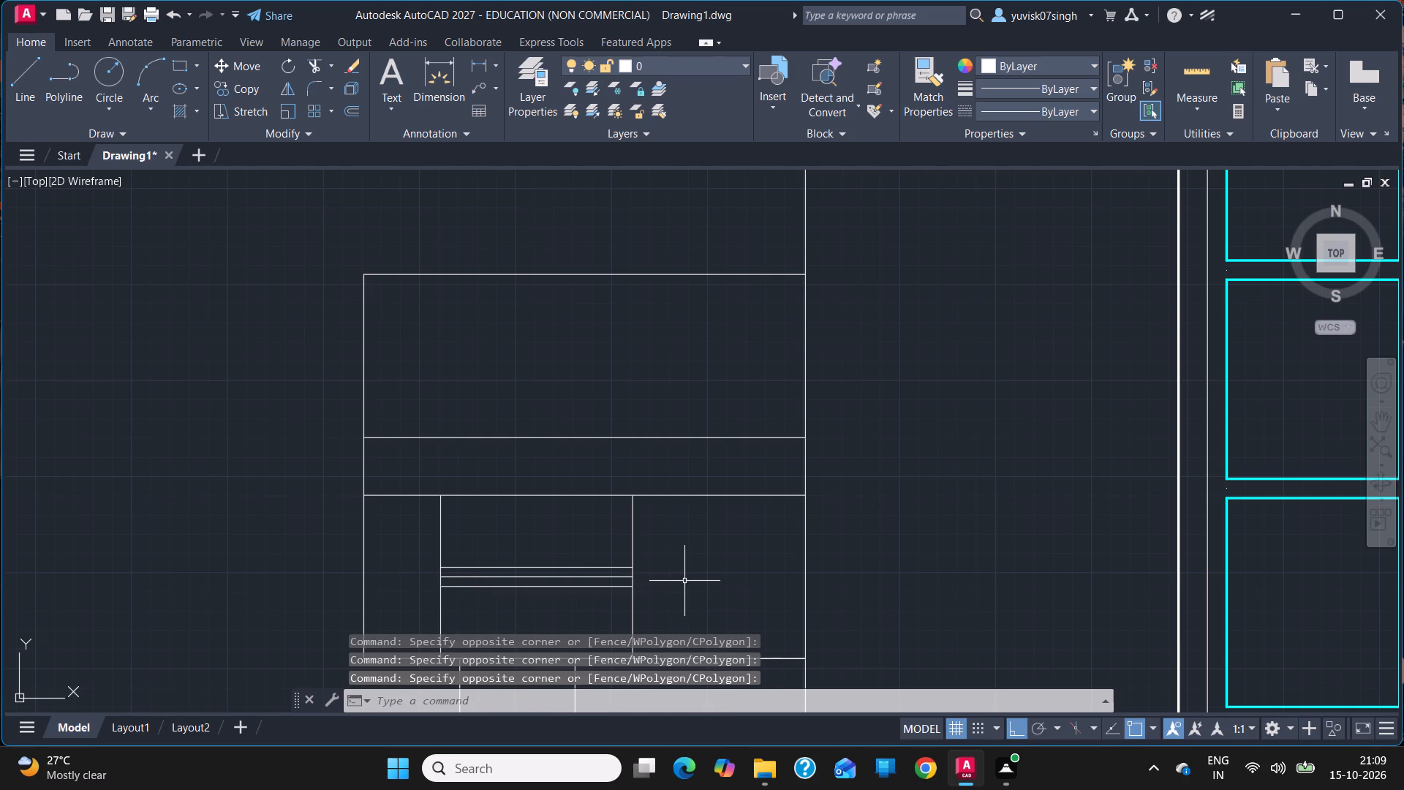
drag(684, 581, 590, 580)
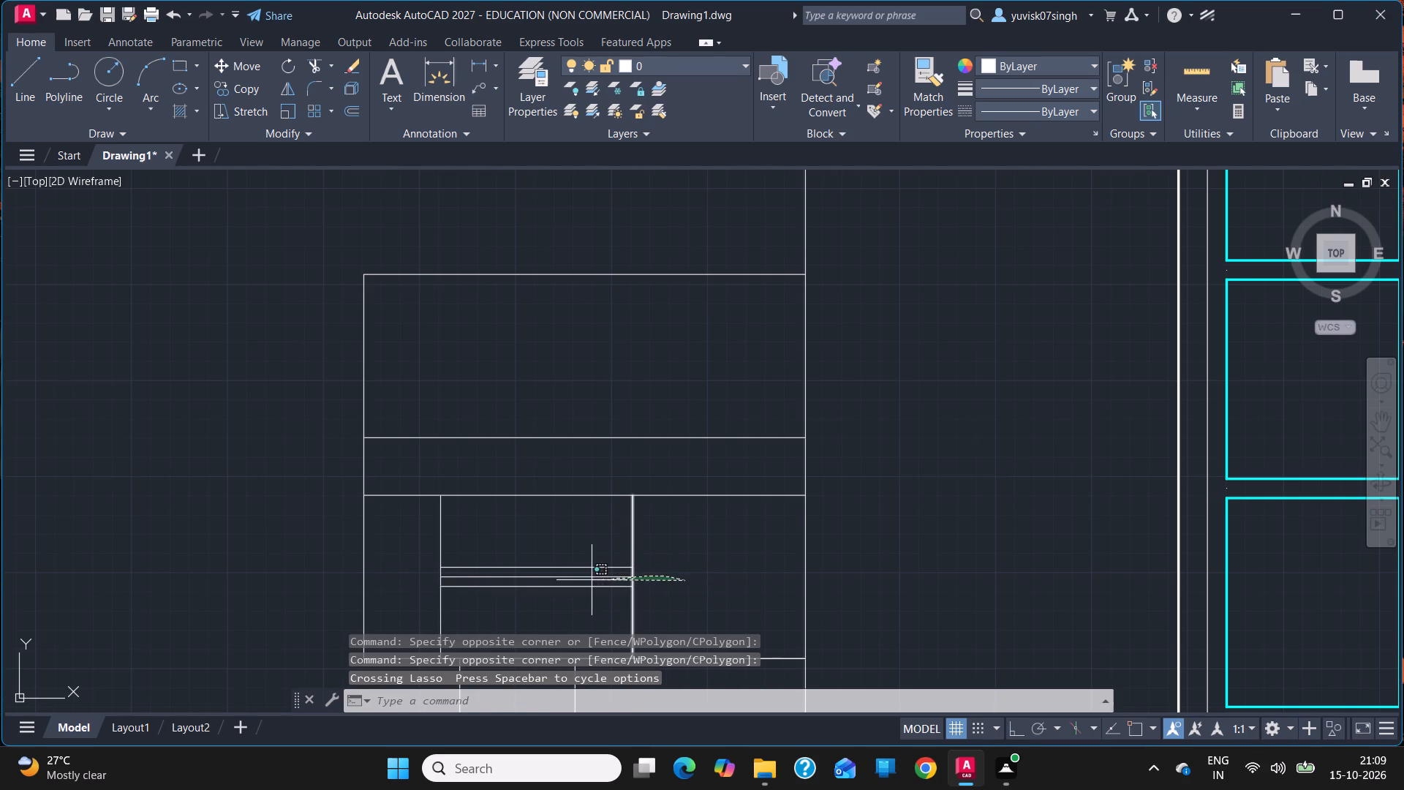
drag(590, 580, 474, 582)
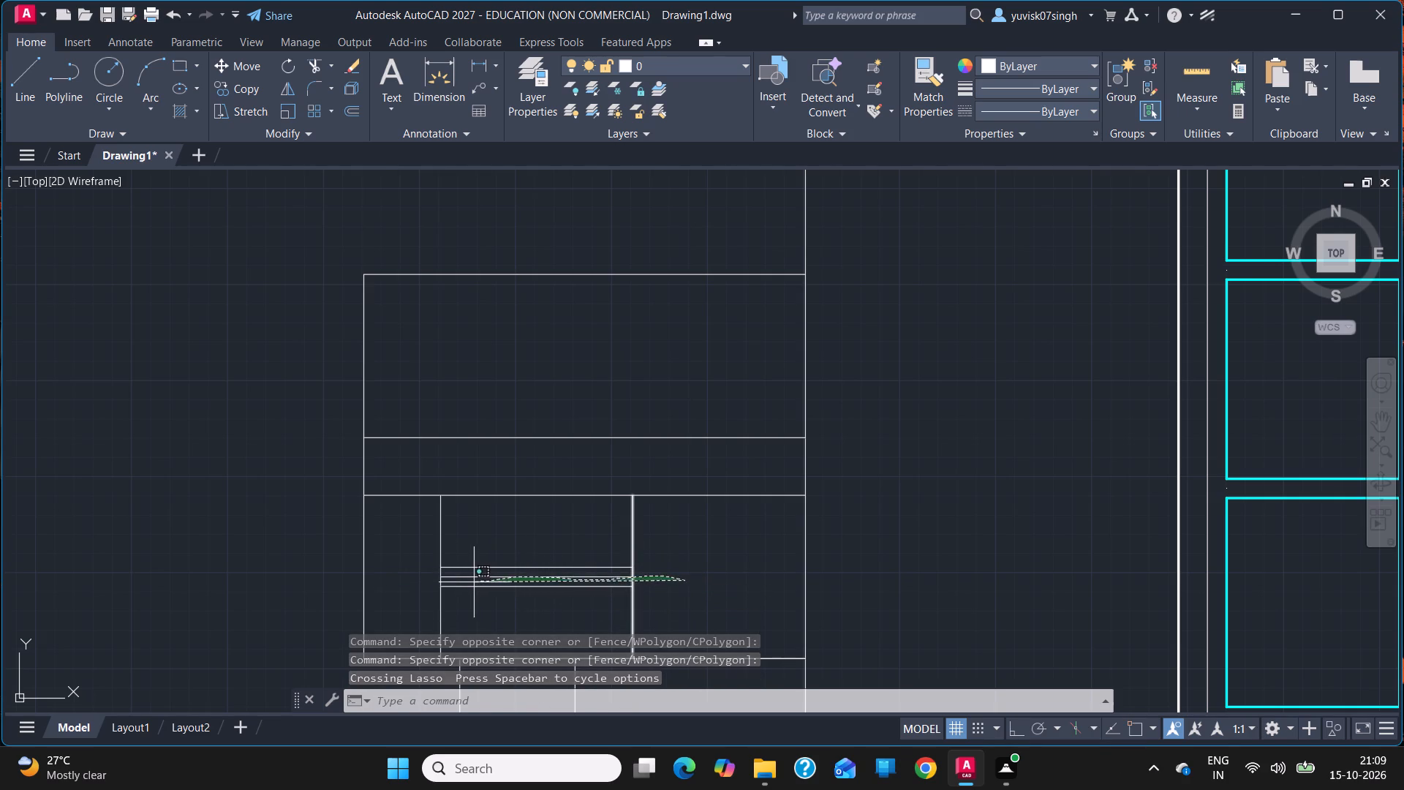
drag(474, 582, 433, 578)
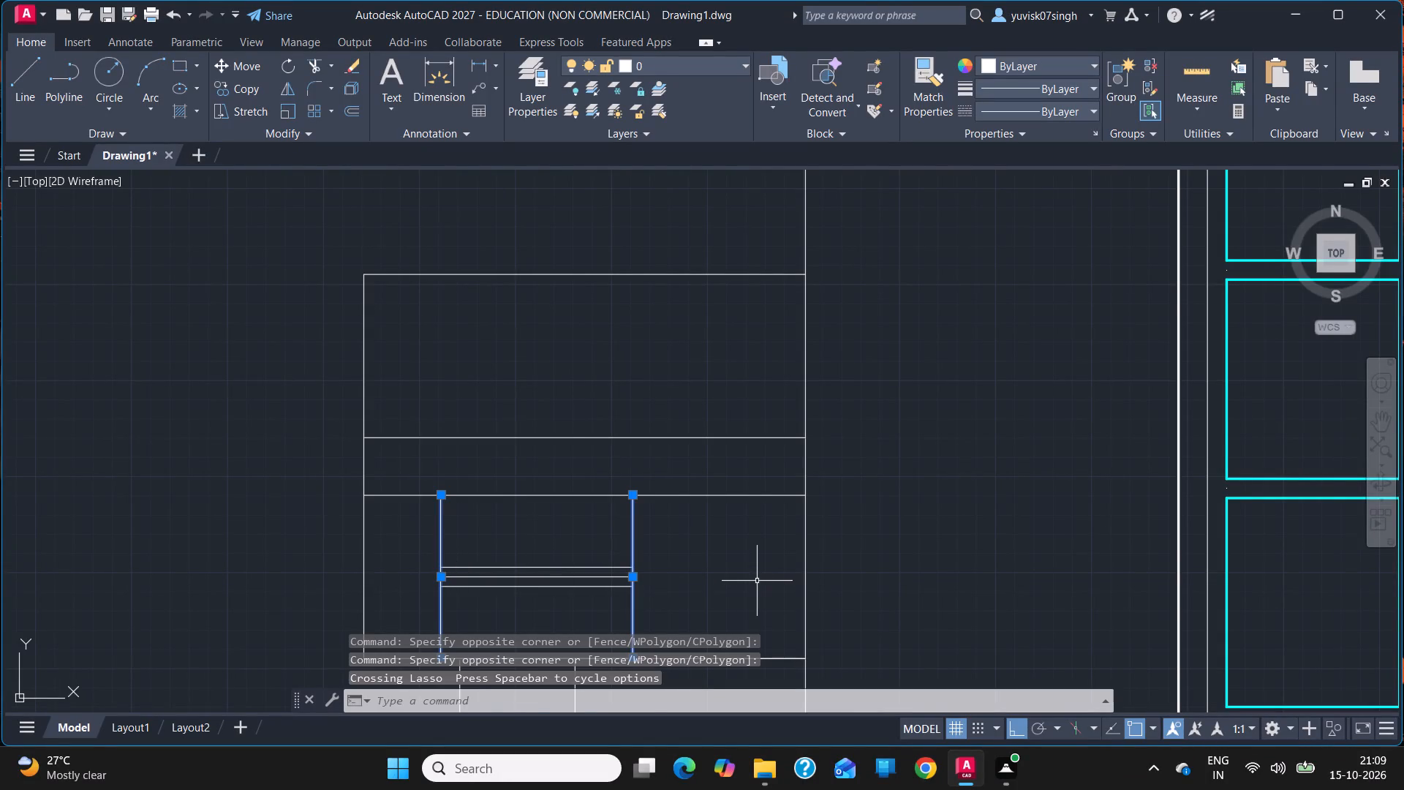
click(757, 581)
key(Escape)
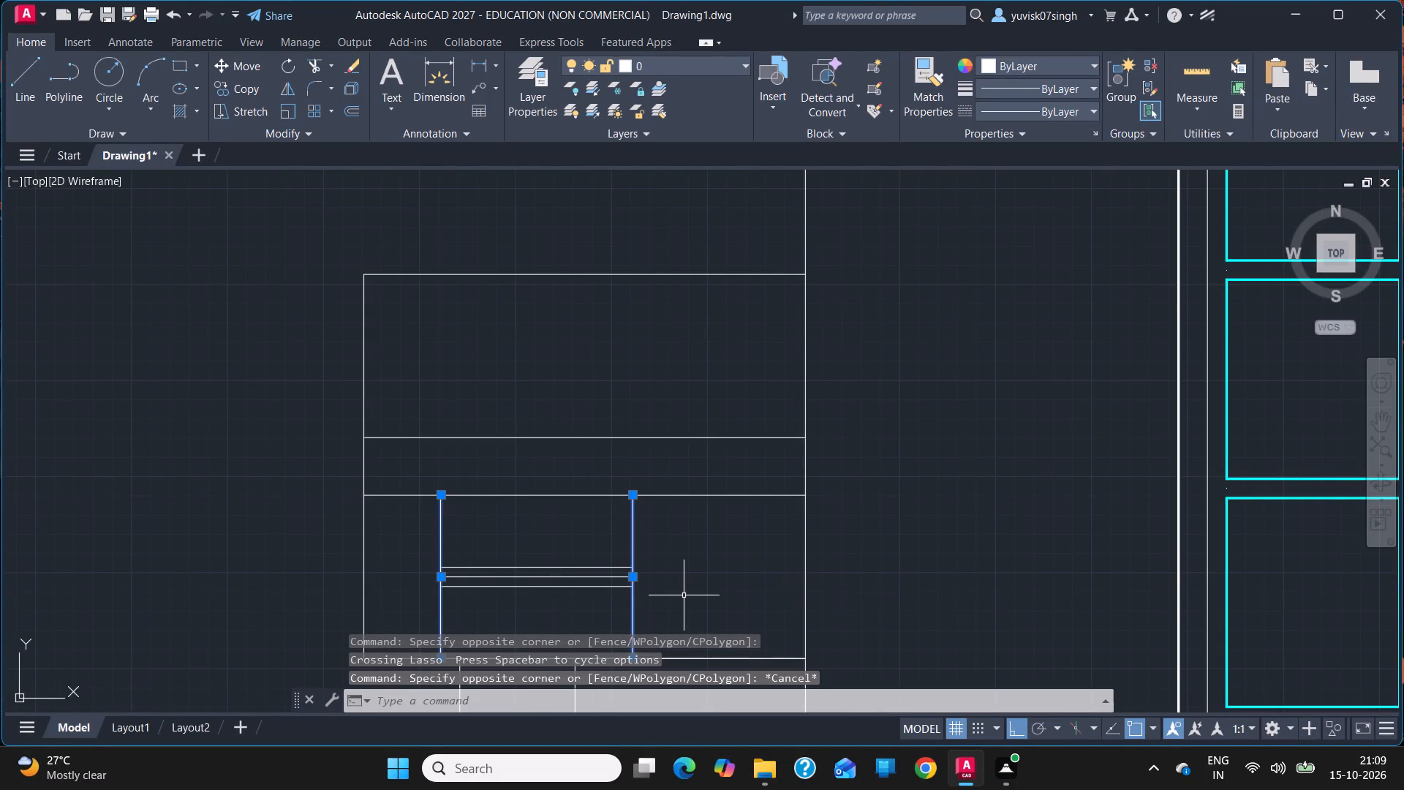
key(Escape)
Trim away the midline and both vertical line segments between the two offset lines, separating the panel into upper and lower rectangles.
text(trim)
key(Return)
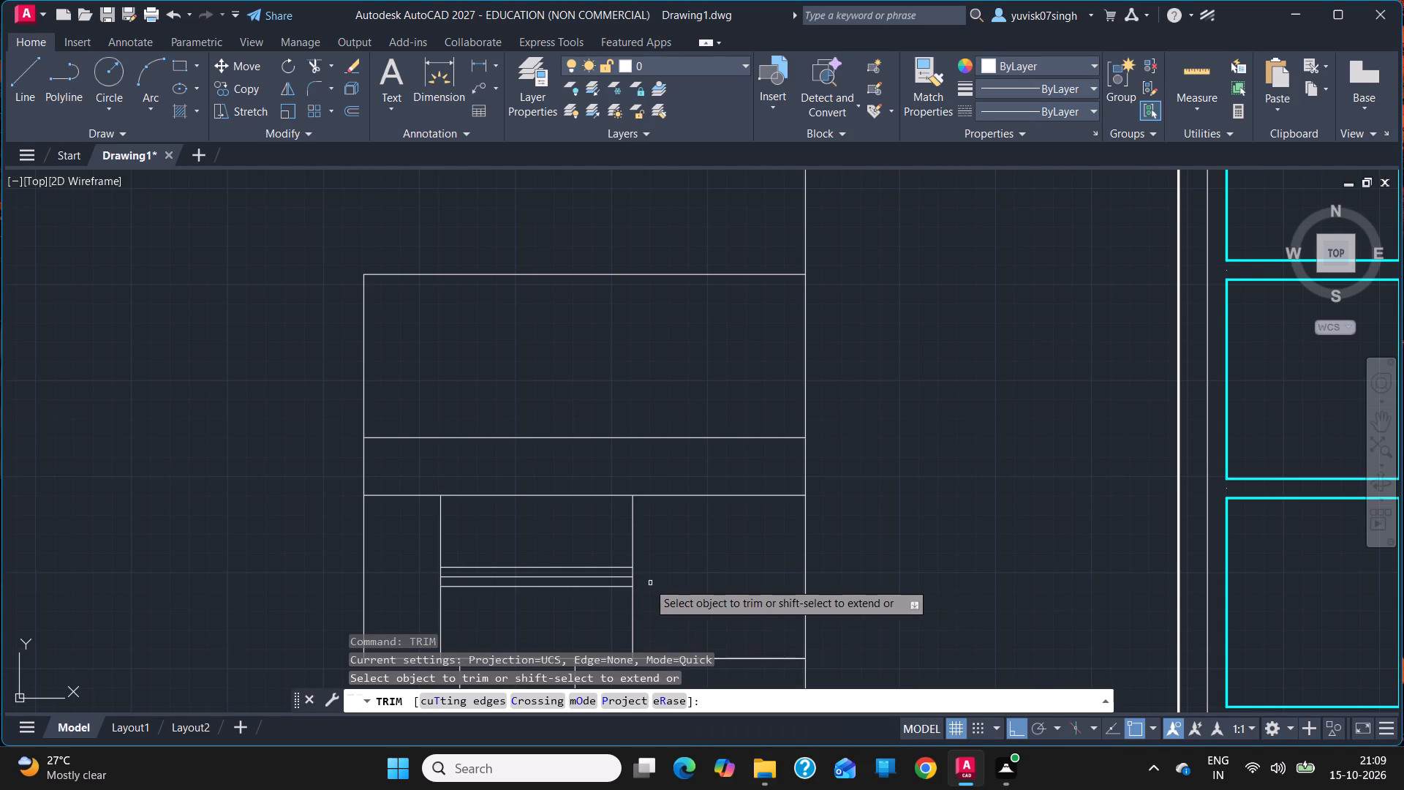
click(632, 581)
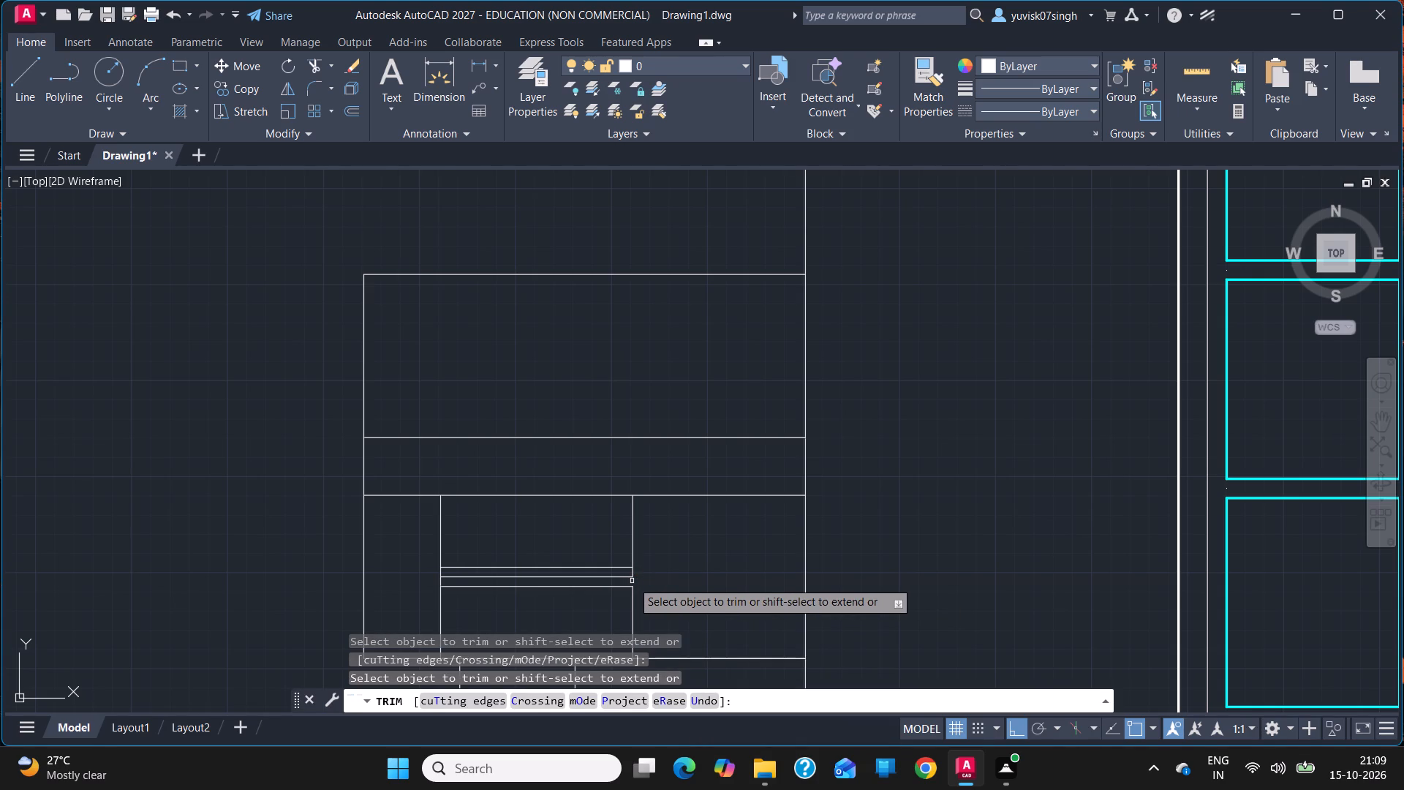
click(628, 576)
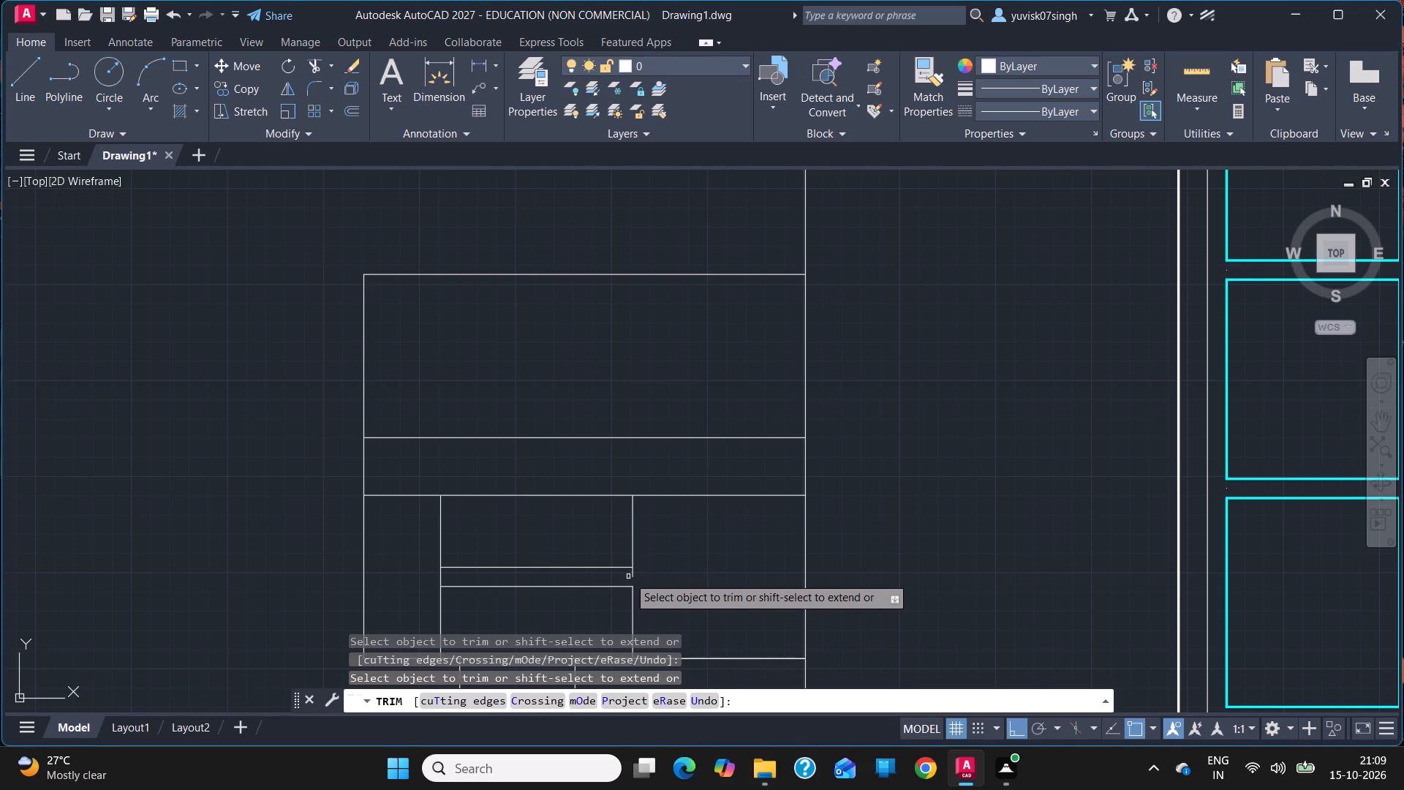
click(635, 576)
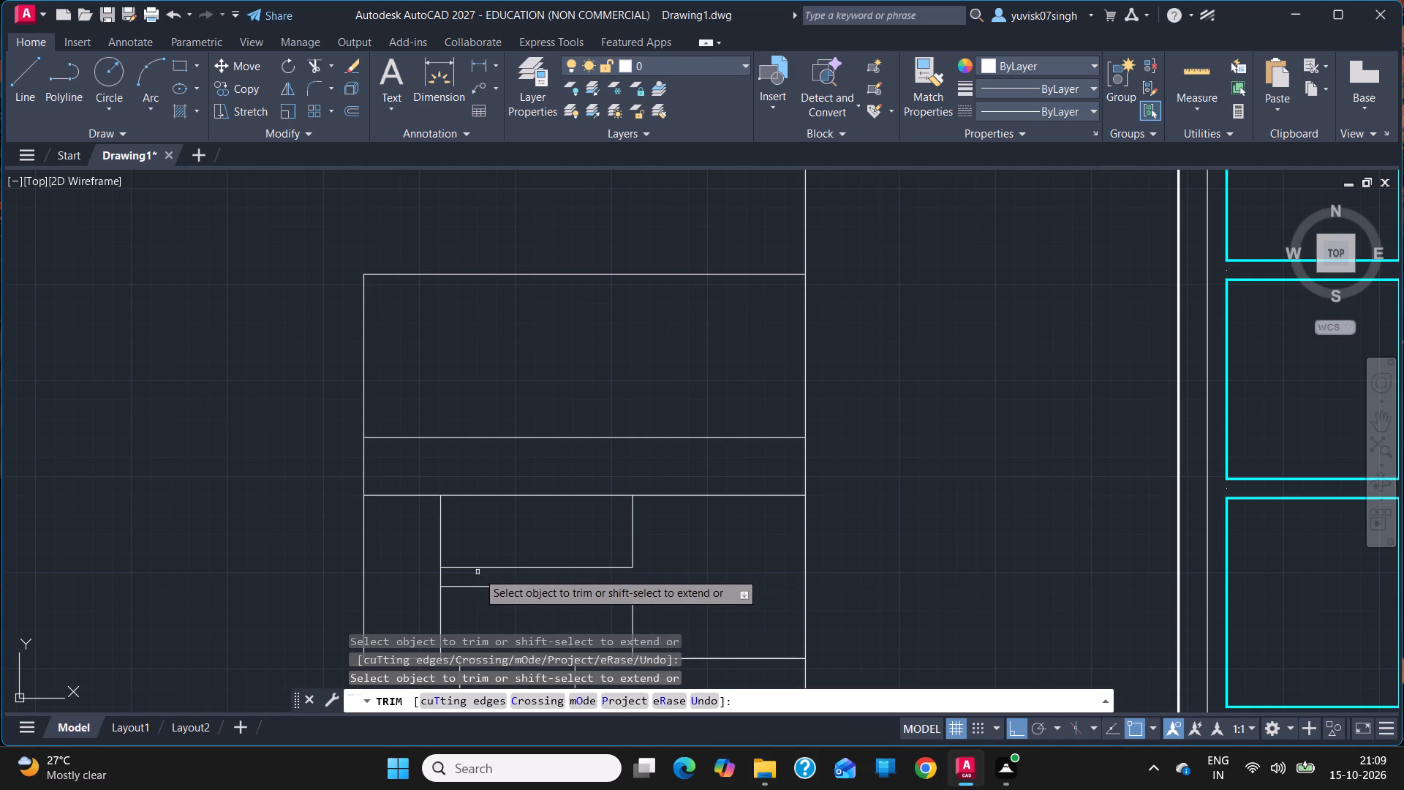
click(440, 579)
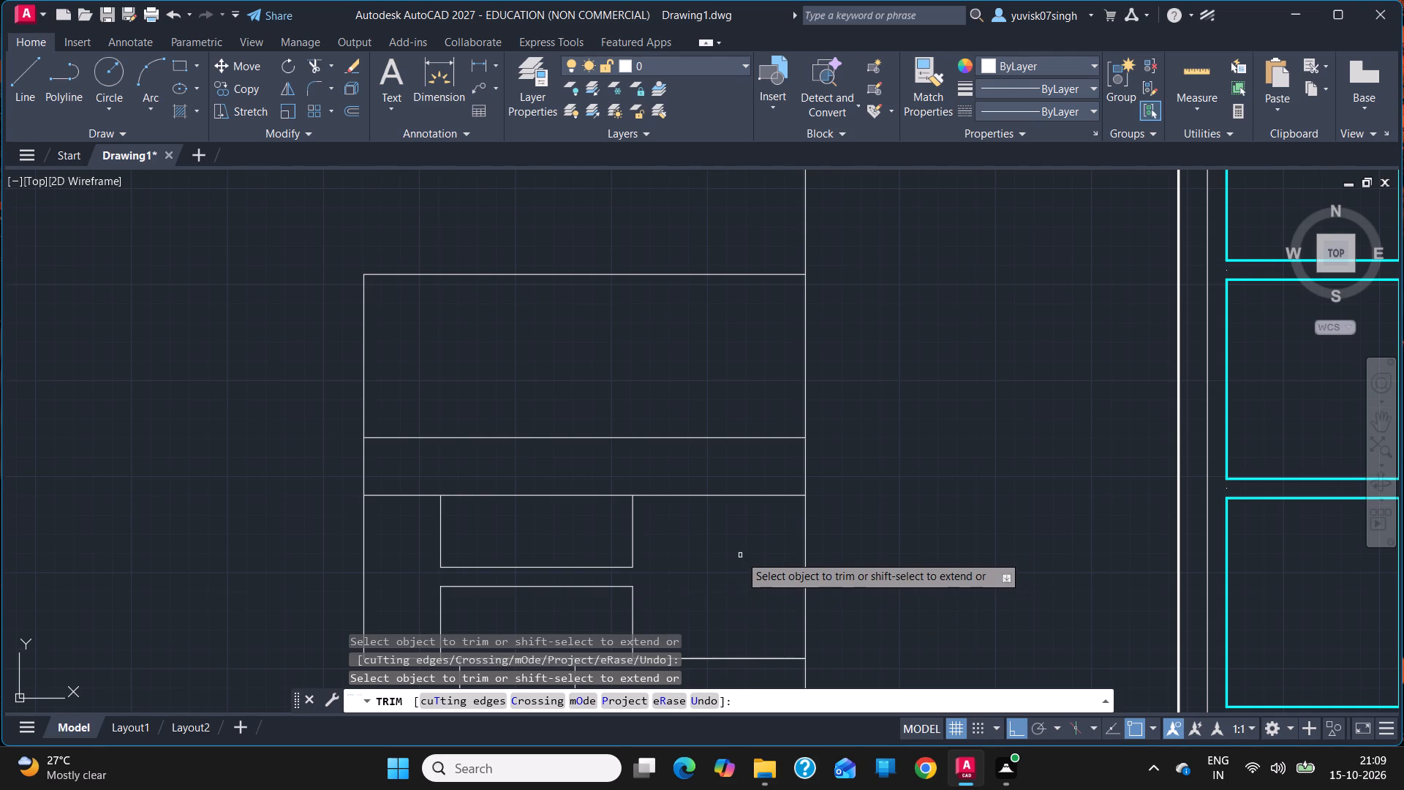
Trim the entrance box's outer vertical edge between the central band's upper and lower lines.
ctrl+scroll(741, 582, down, 1)
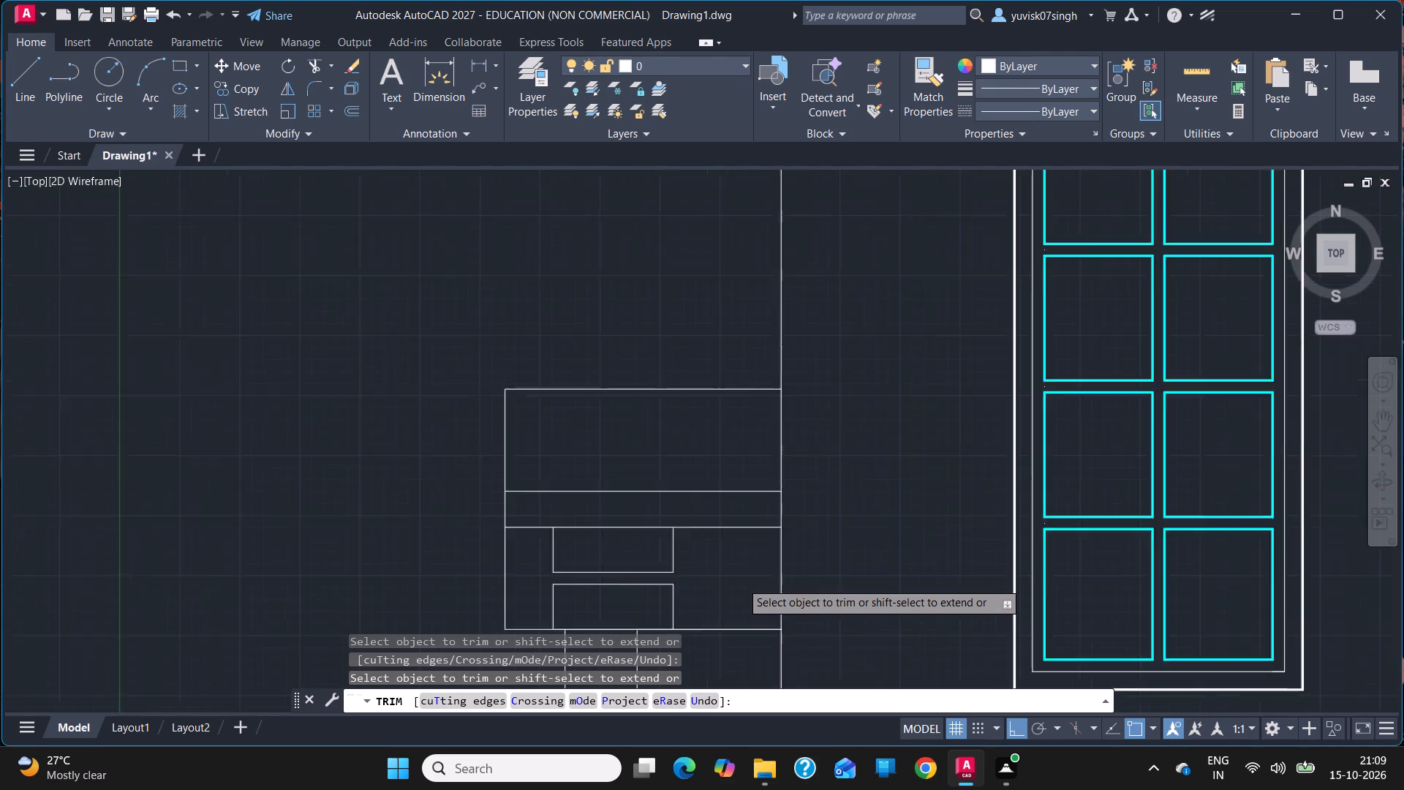
ctrl+scroll(741, 582, down, 2)
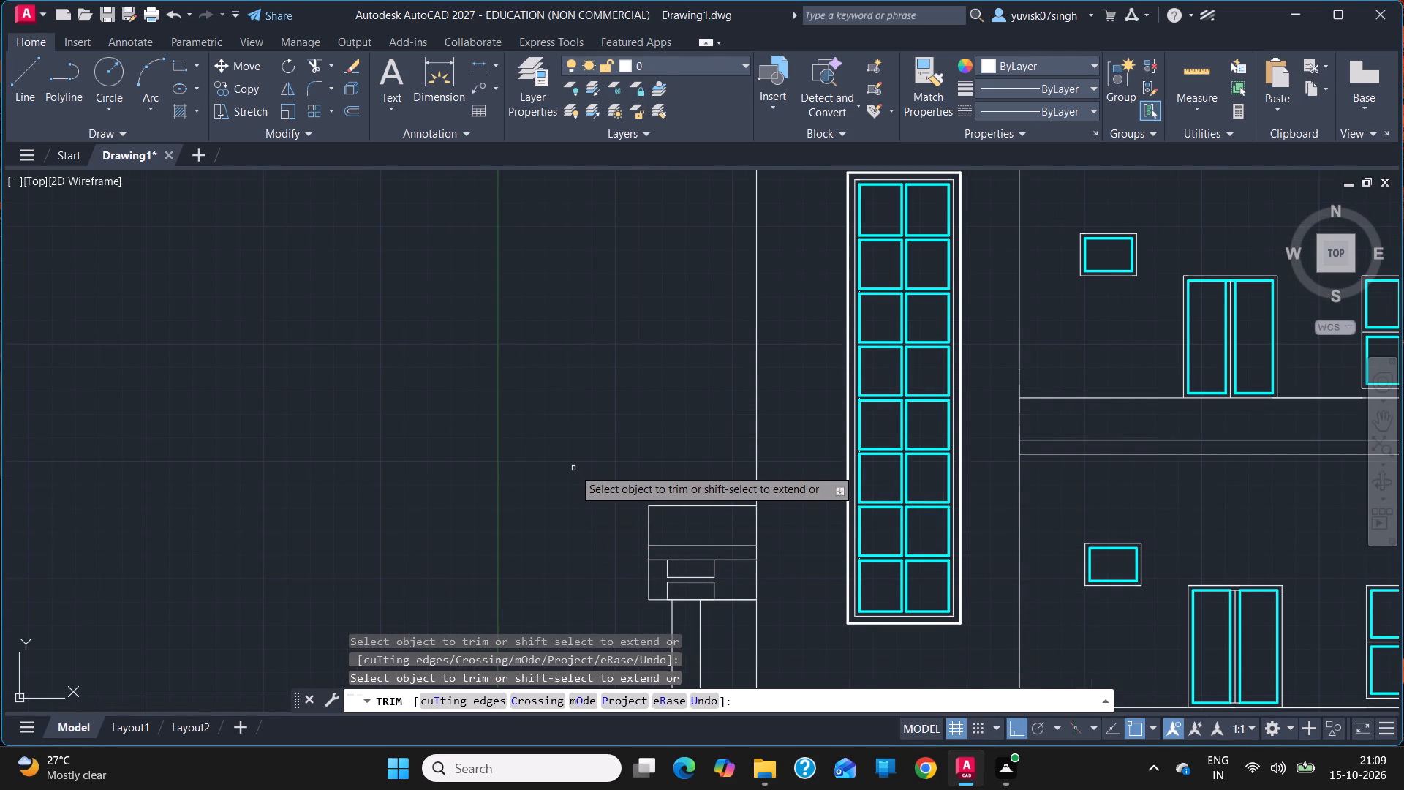
click(650, 553)
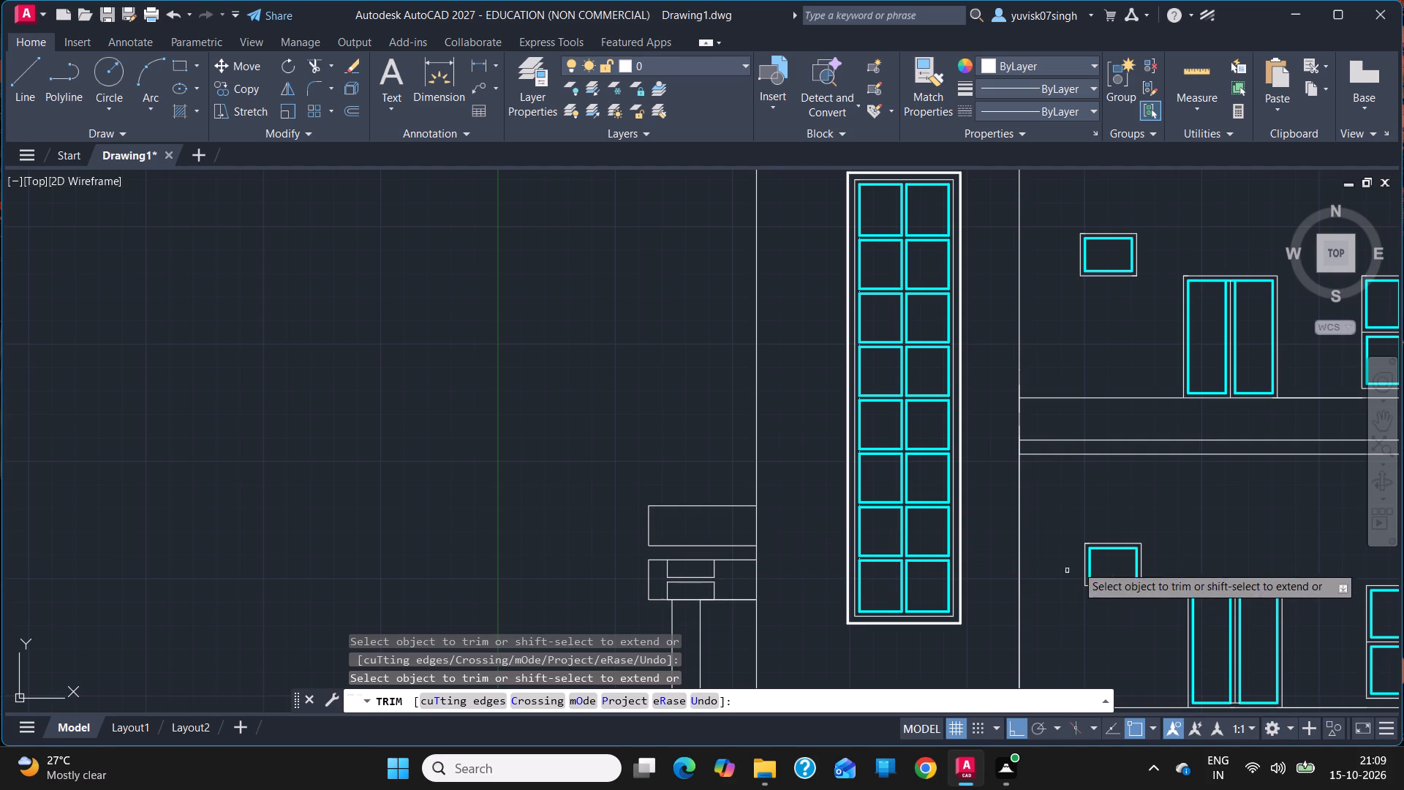
Draw a short vertical line closing the entrance box's outer edge between the central band's upper and lower lines.
click(1391, 426)
drag(1000, 433, 1001, 311)
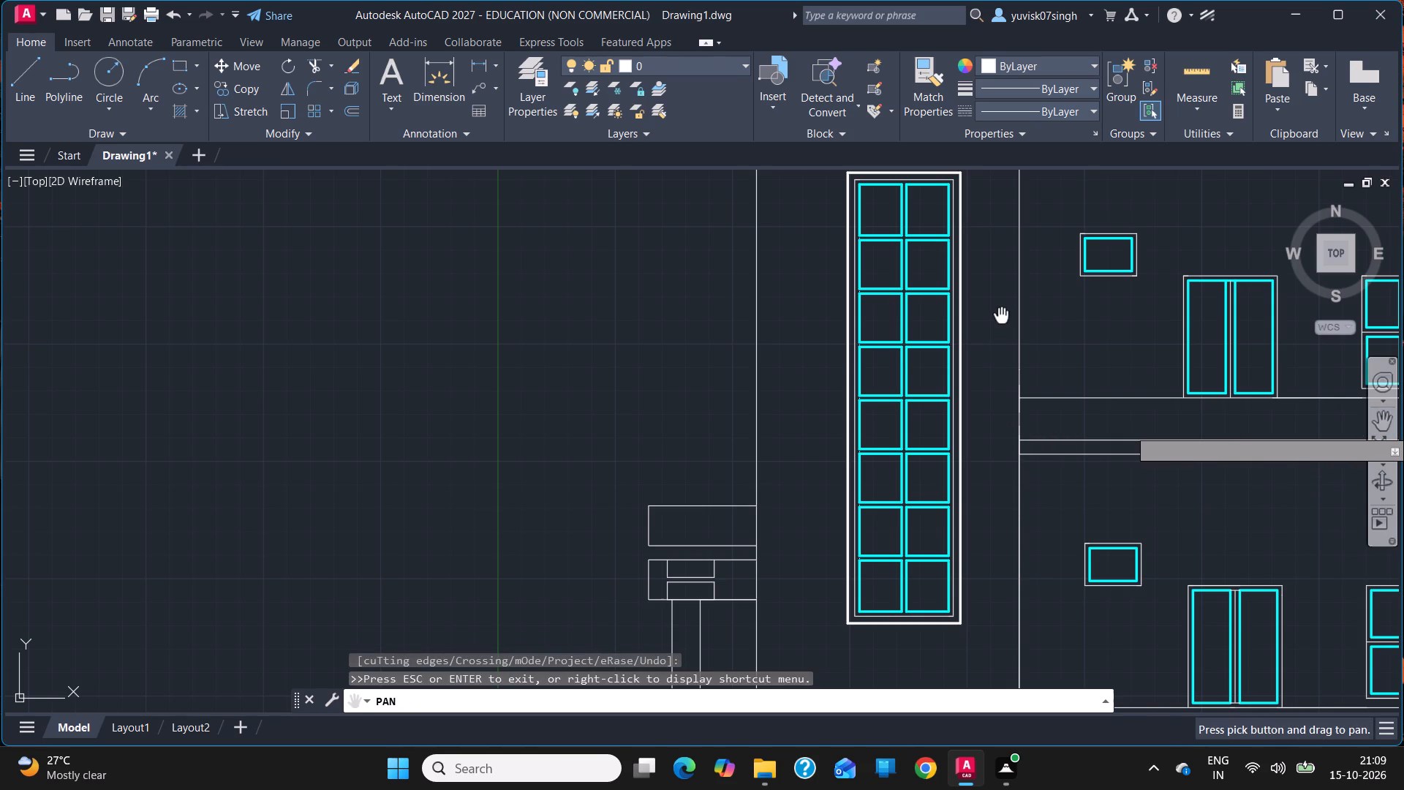
drag(1001, 311, 993, 299)
ctrl+scroll(993, 299, down, 1)
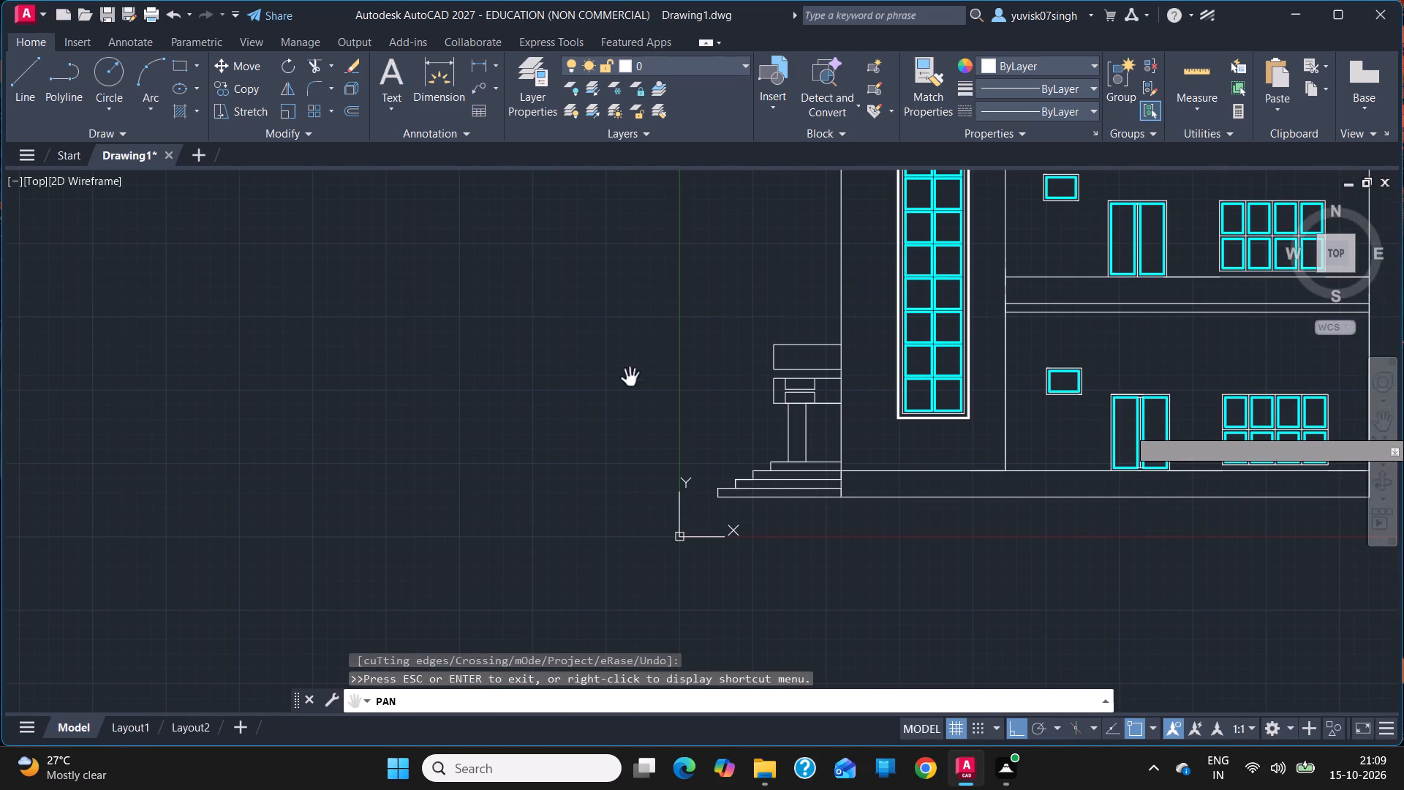
key(Escape)
key(Escape)
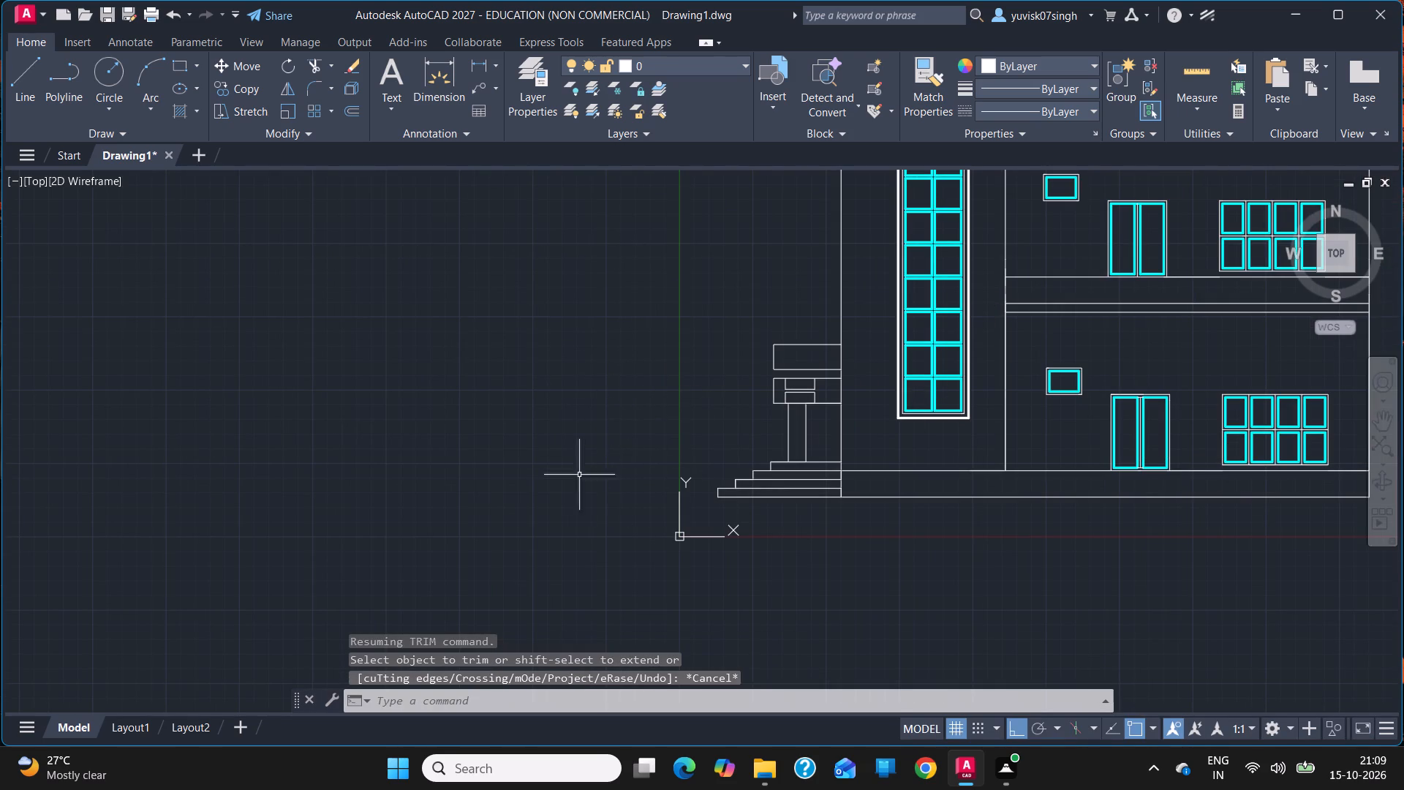
click(20, 84)
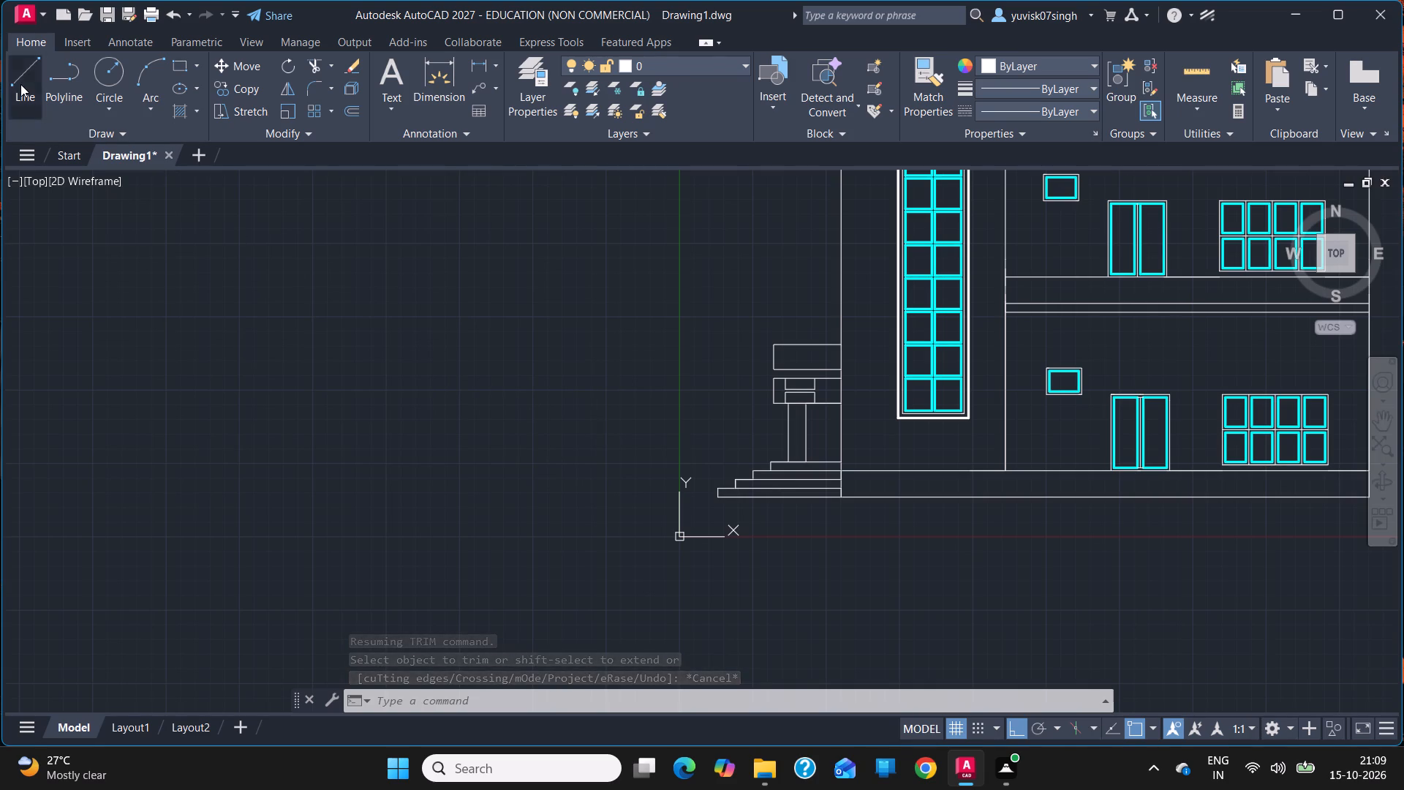
drag(773, 380, 773, 369)
click(773, 369)
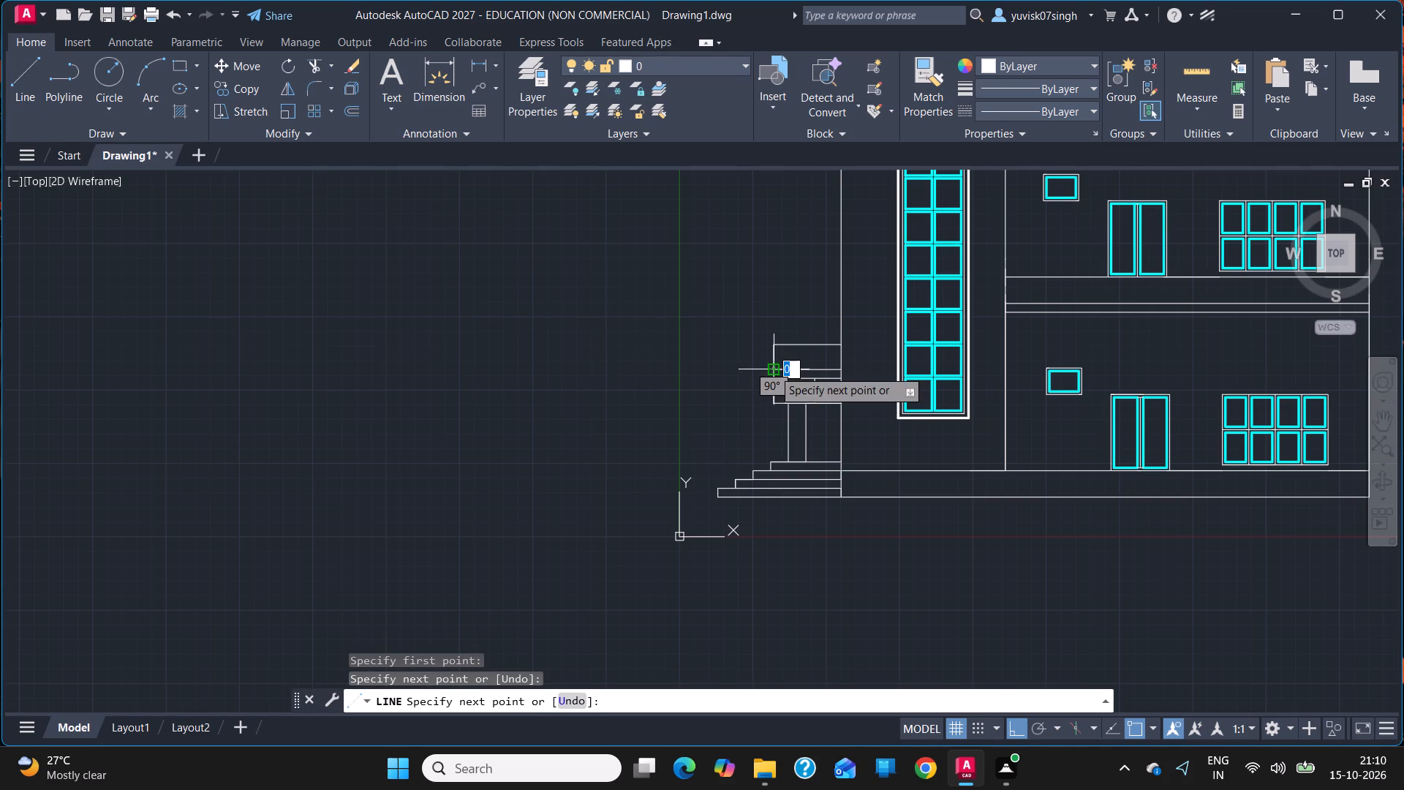
key(Escape)
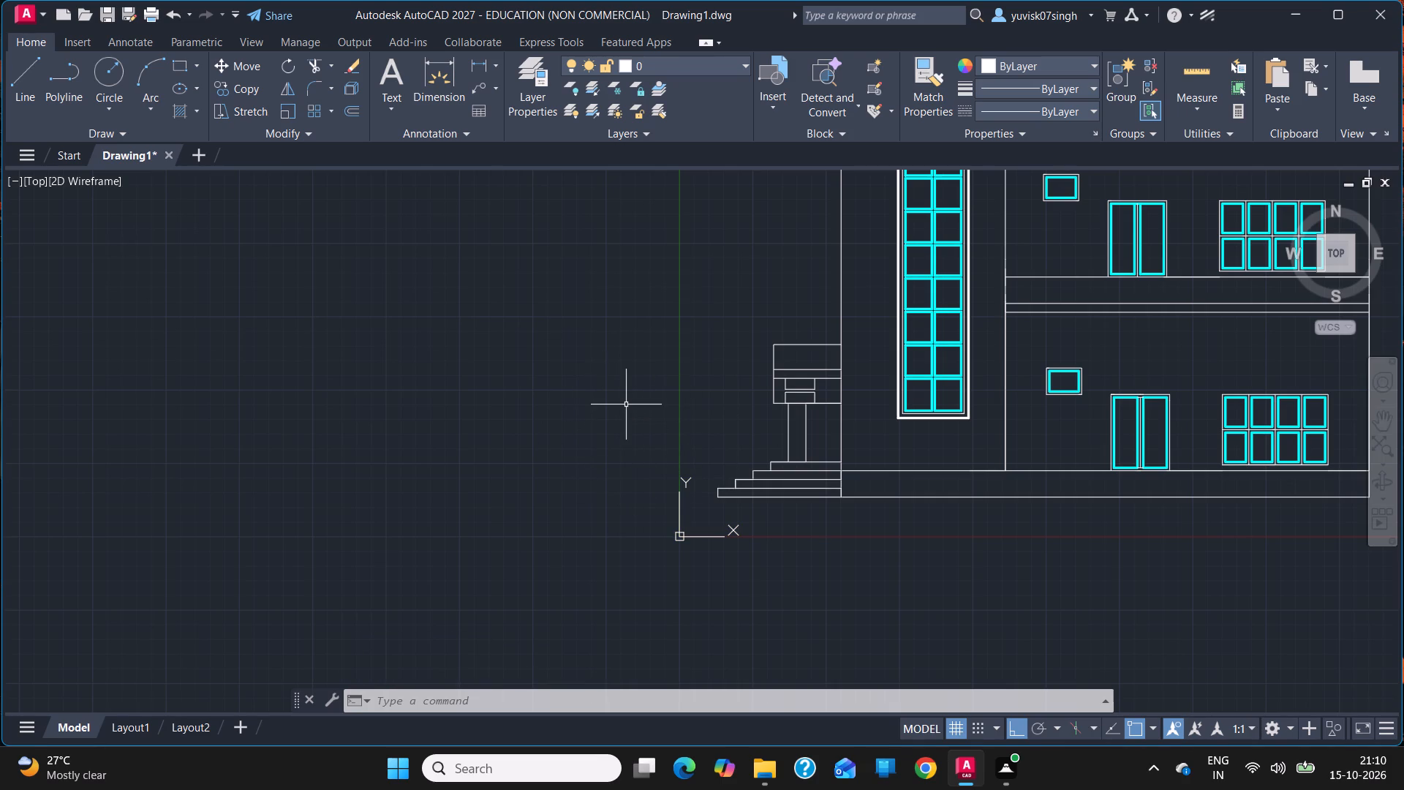
Copy the entrance box, band, panels and column 2000 straight up, from the column's base to the top of the existing box.
text(copy)
key(Return)
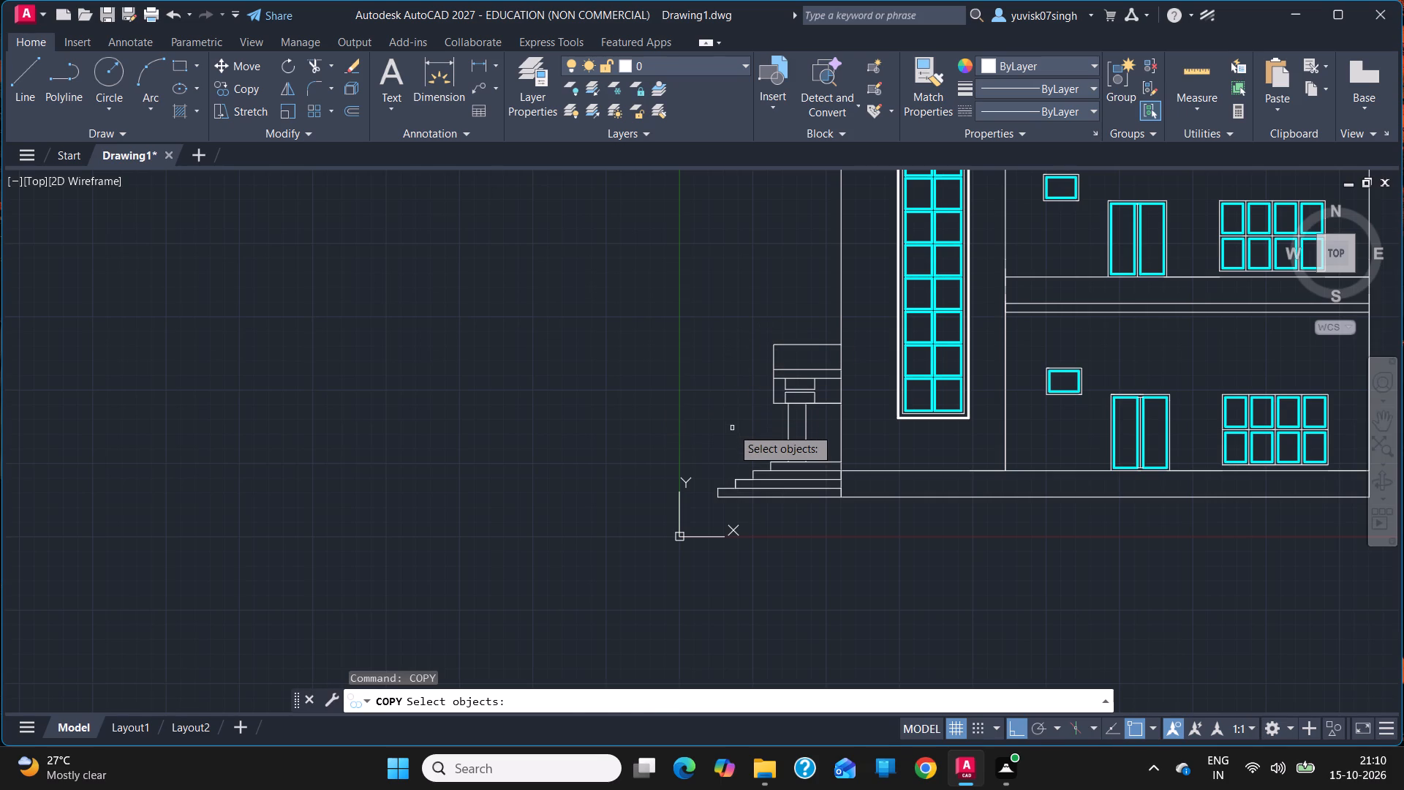
click(732, 428)
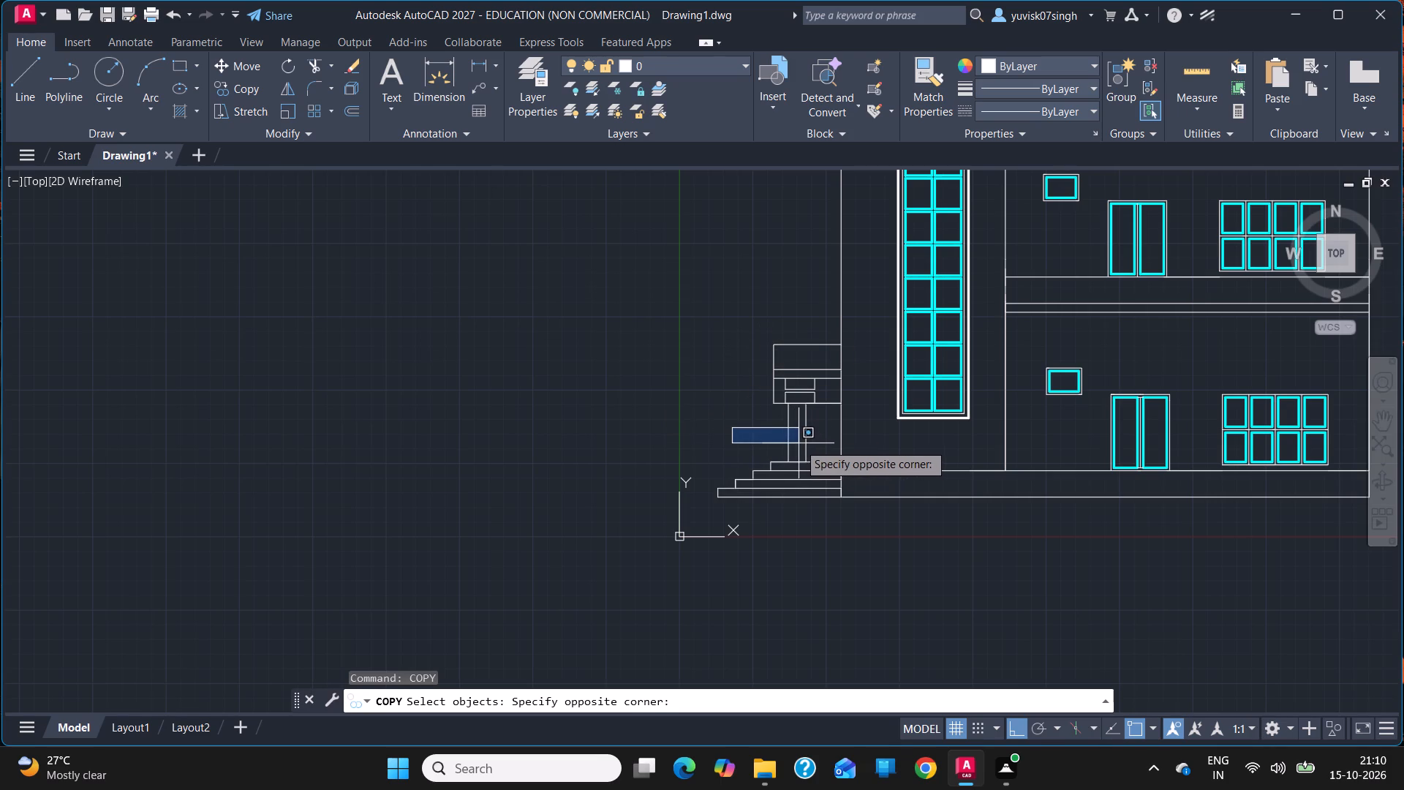
double_click(818, 447)
drag(818, 447, 797, 326)
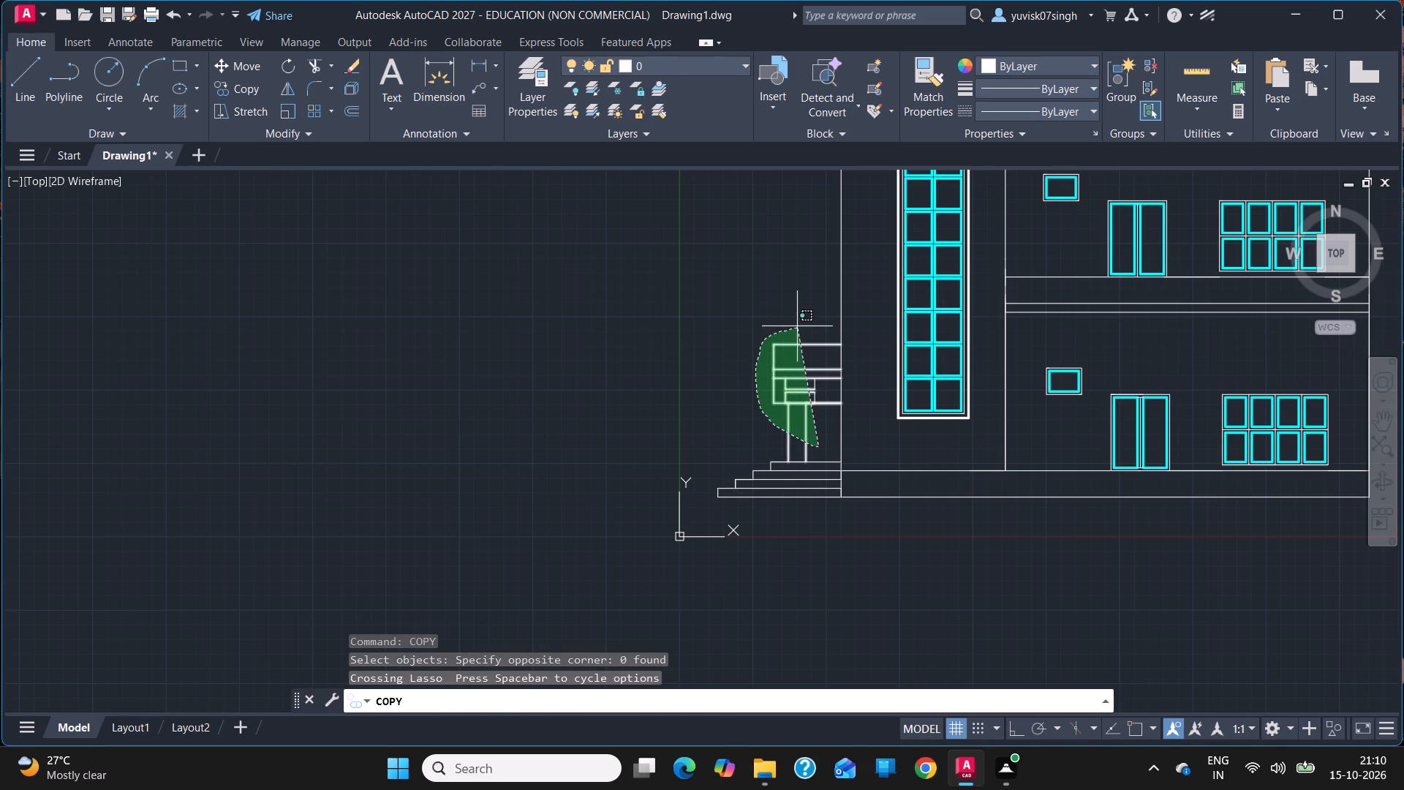
drag(797, 326, 797, 325)
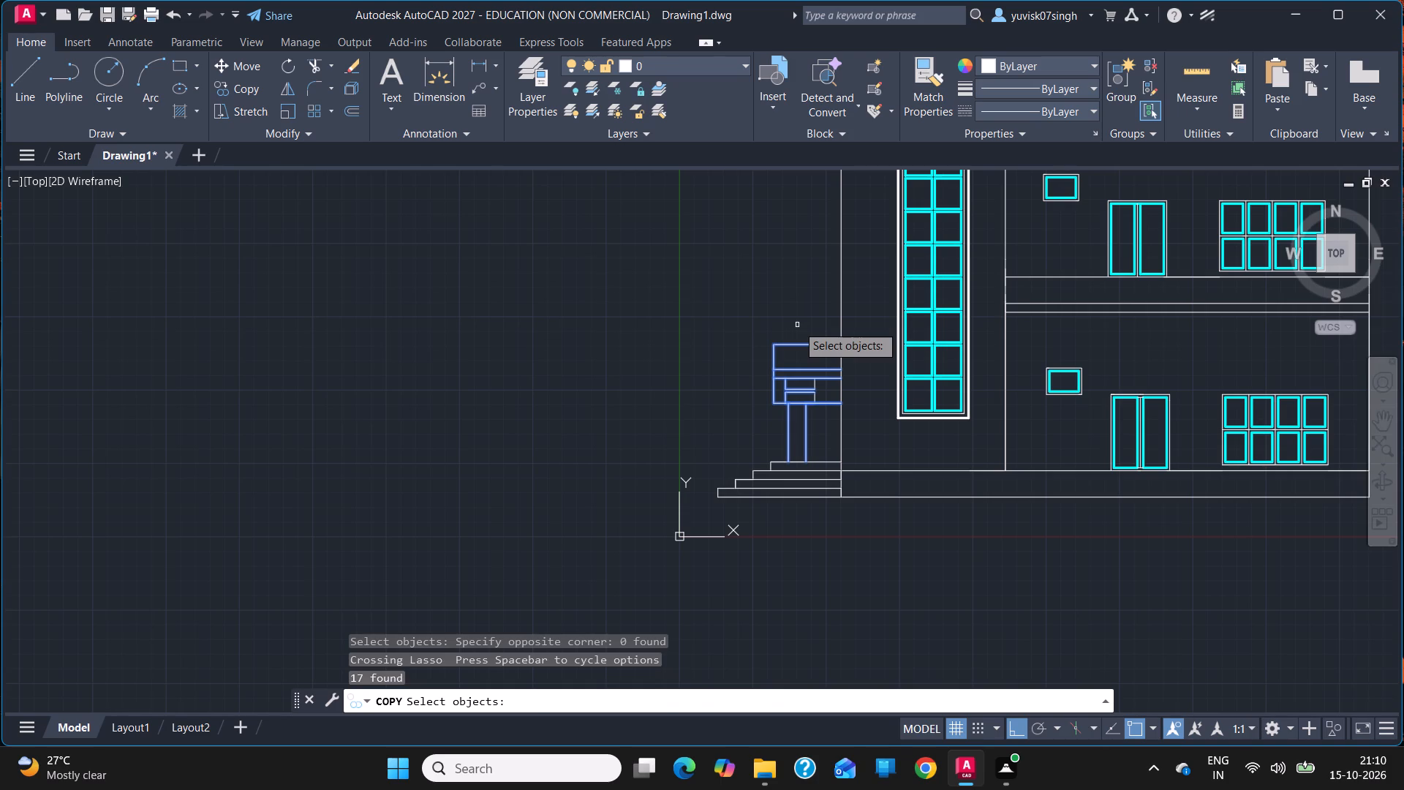
key(Return)
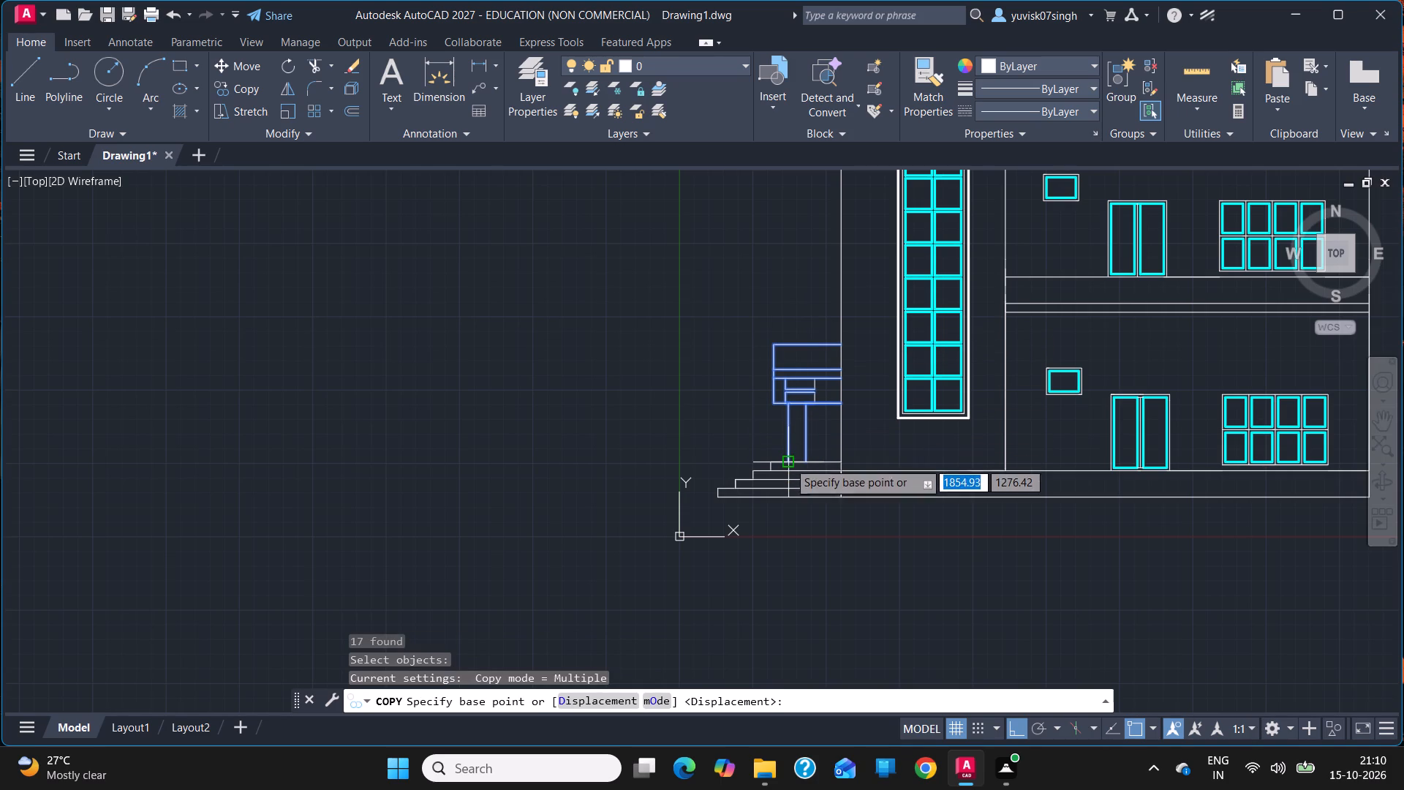
drag(788, 464, 791, 345)
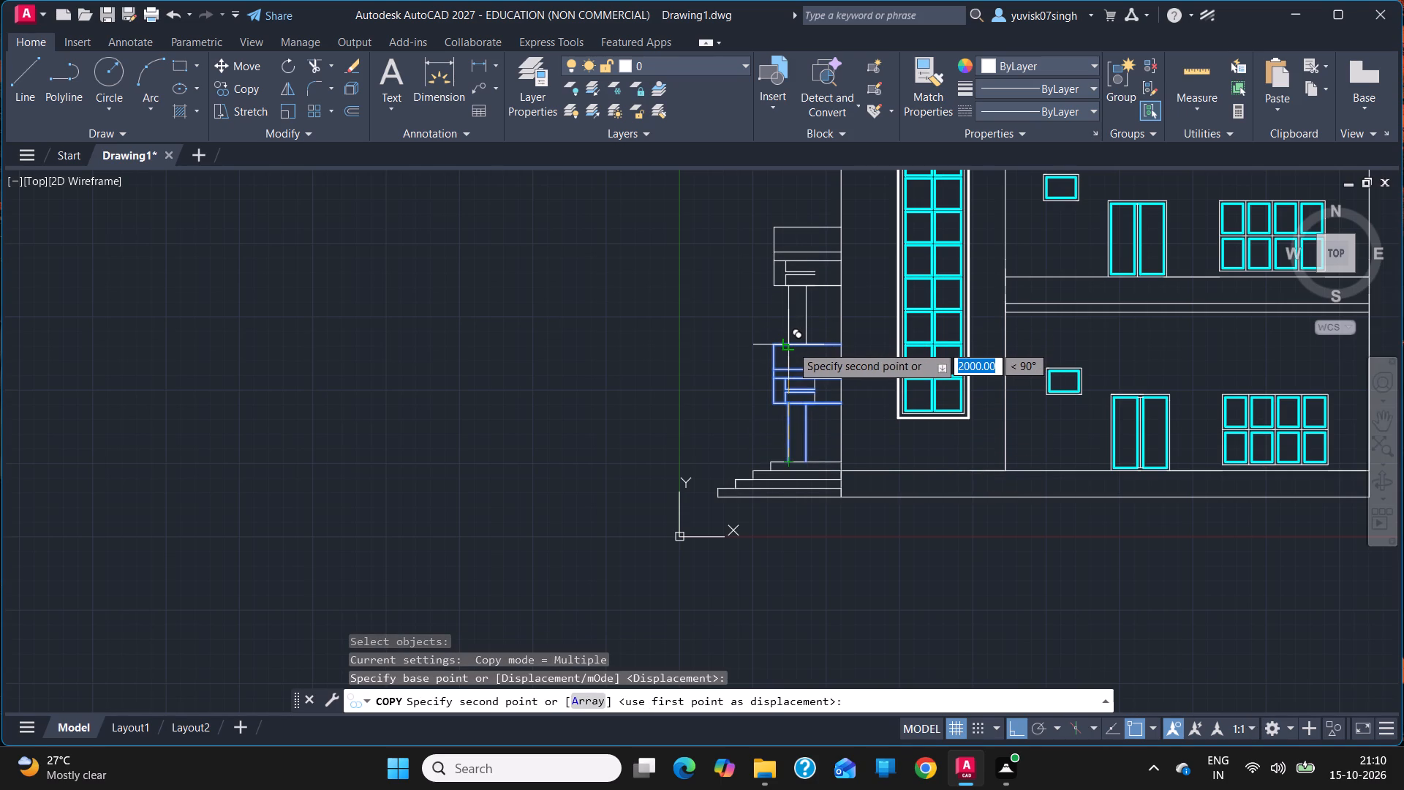
drag(791, 345, 790, 345)
click(790, 345)
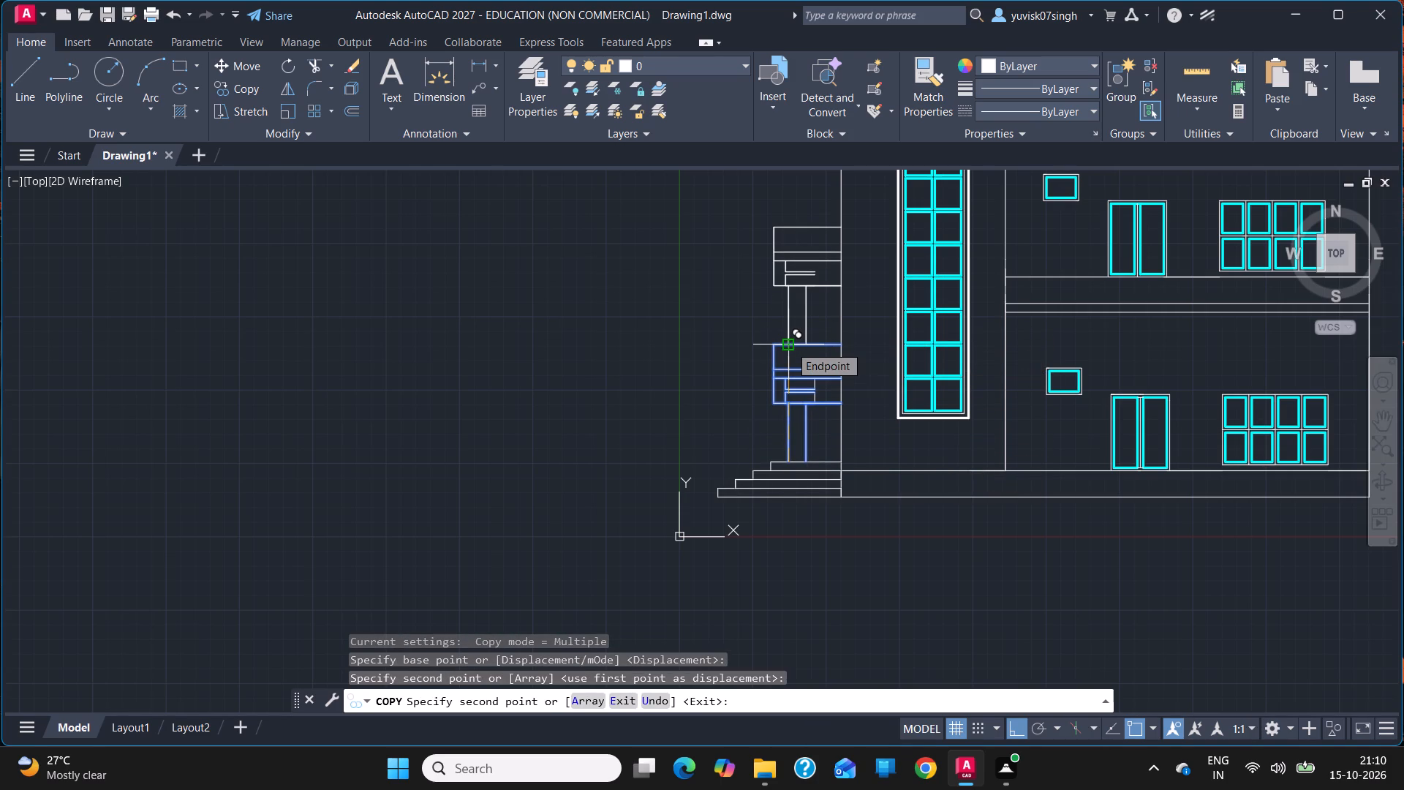
key(Escape)
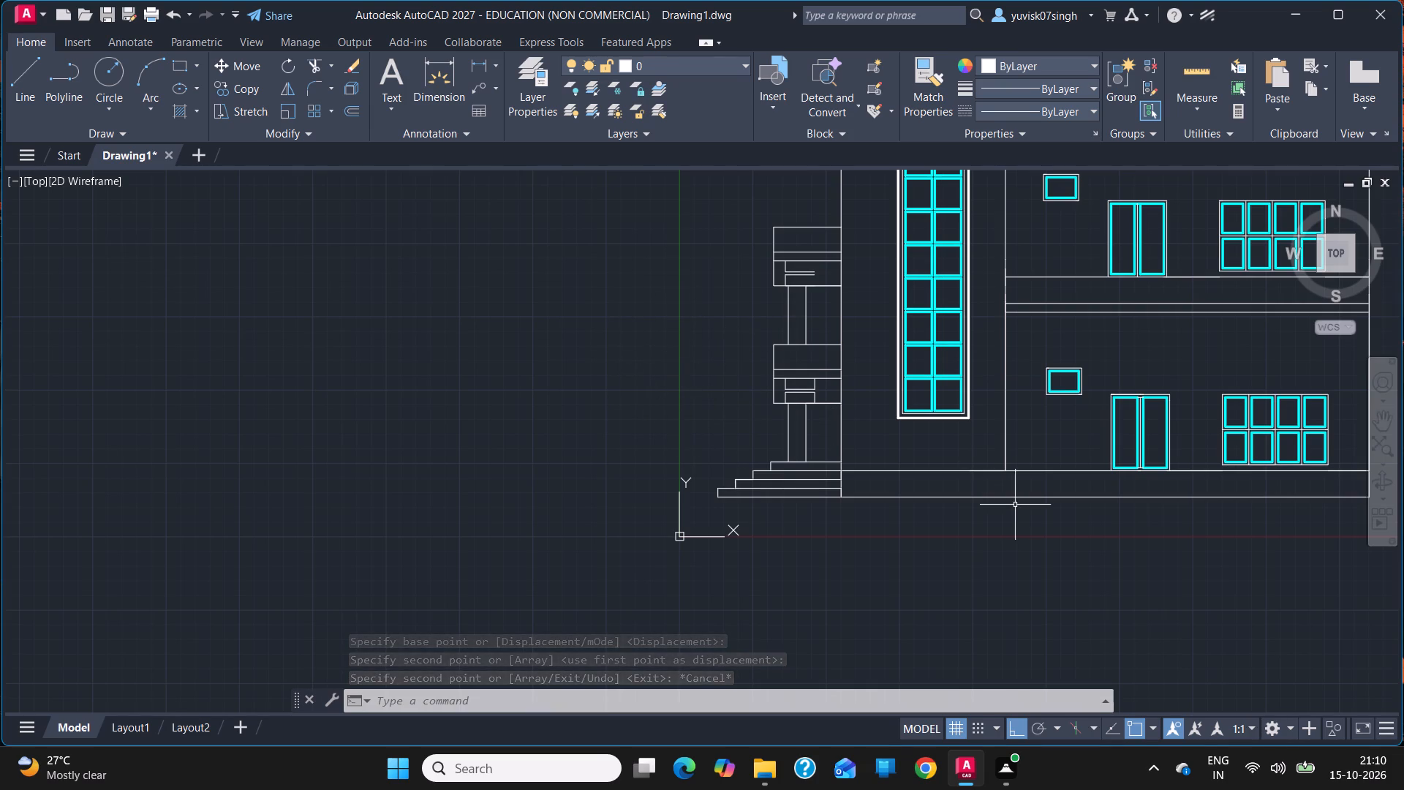
Save the drawing in the Documents folder under the file name h1.
ctrl+scroll(1022, 511, down, 3)
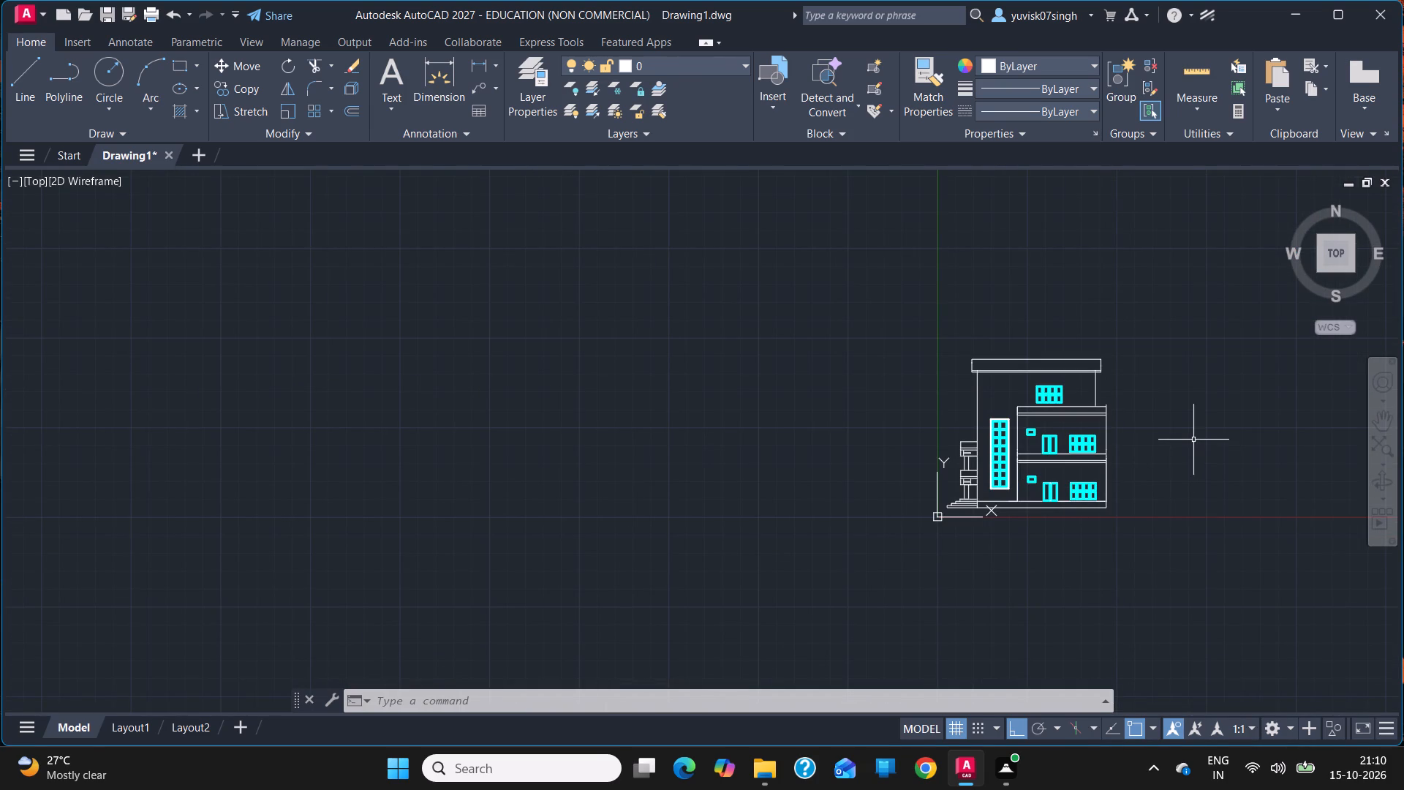
ctrl+scroll(1193, 440, up, 2)
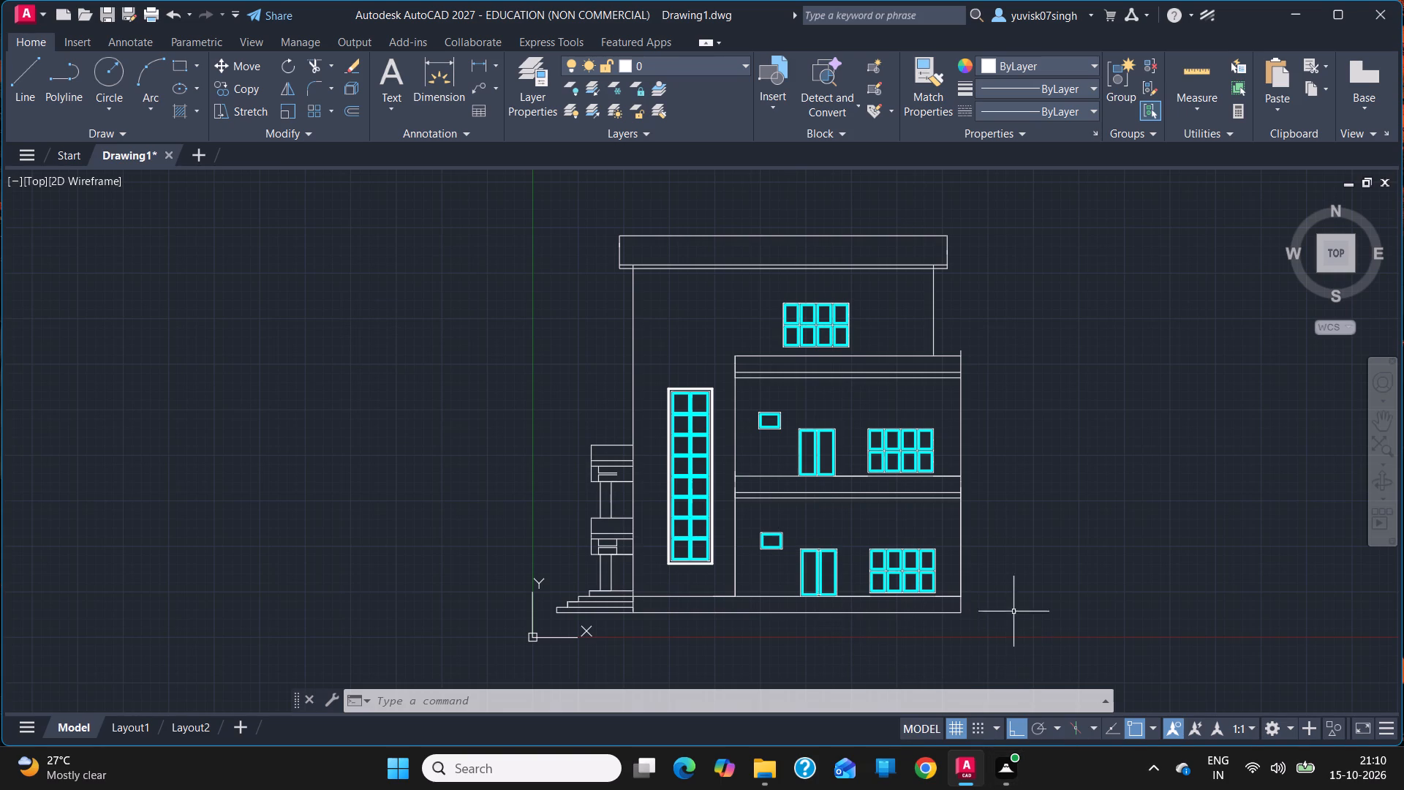
key(ctrl+s)
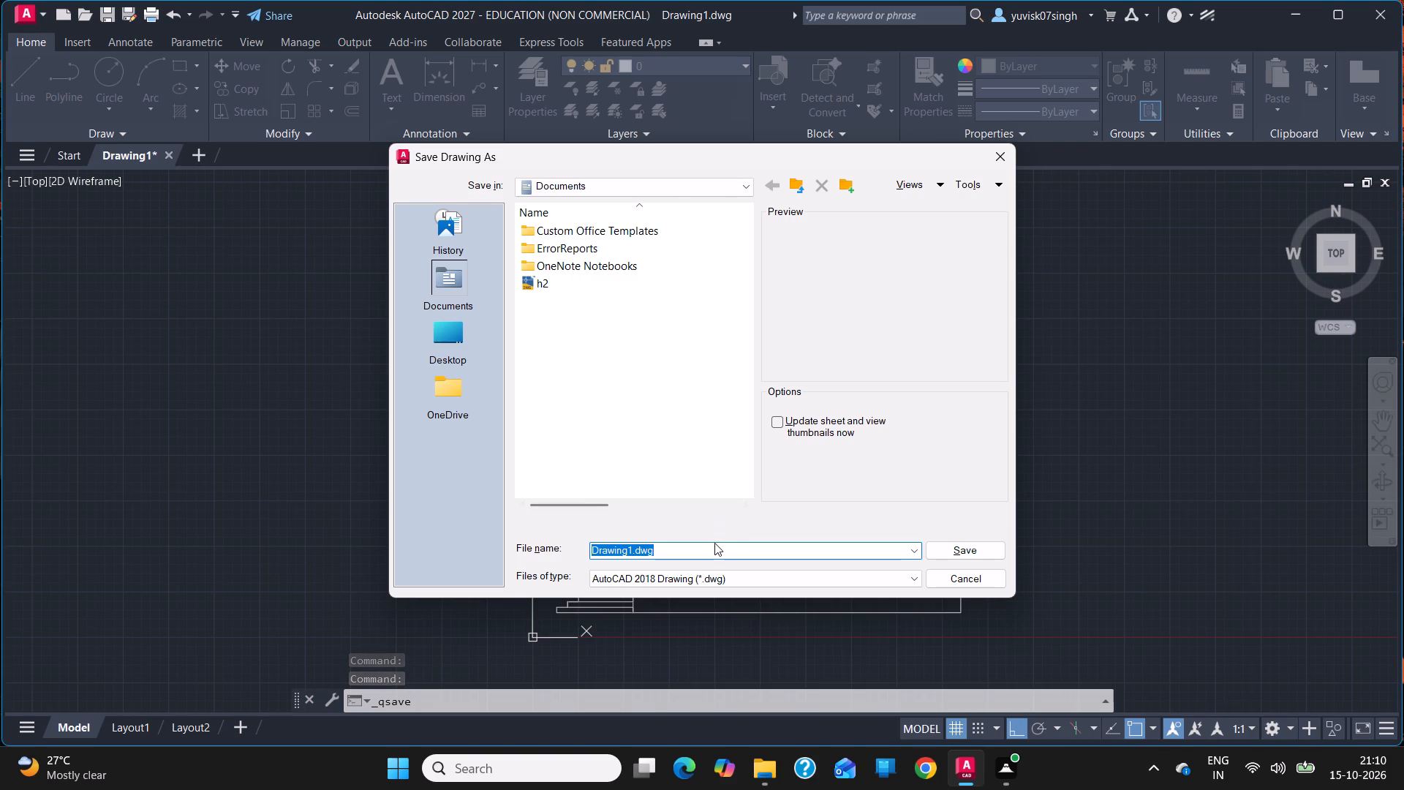
key(BackSpace)
text(h1)
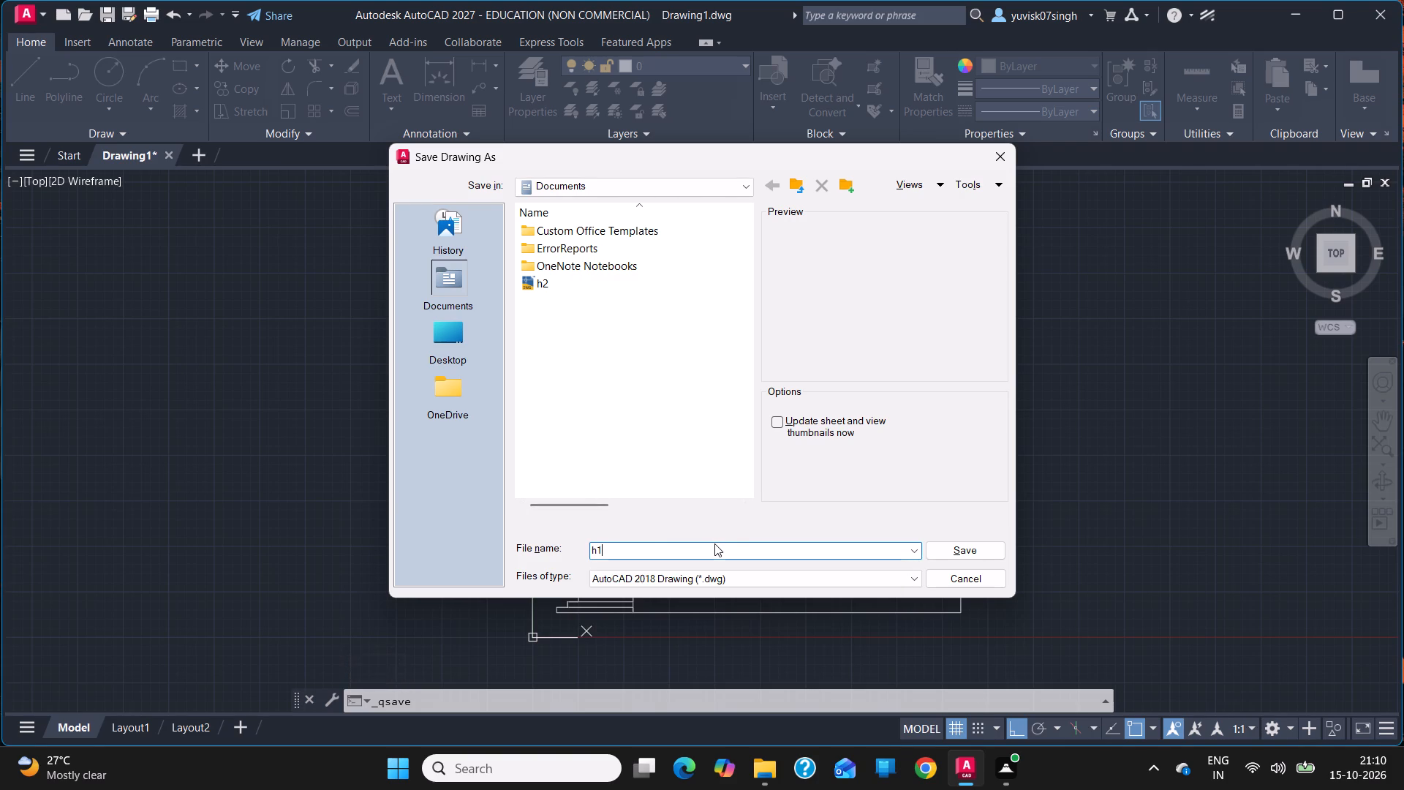
click(958, 552)
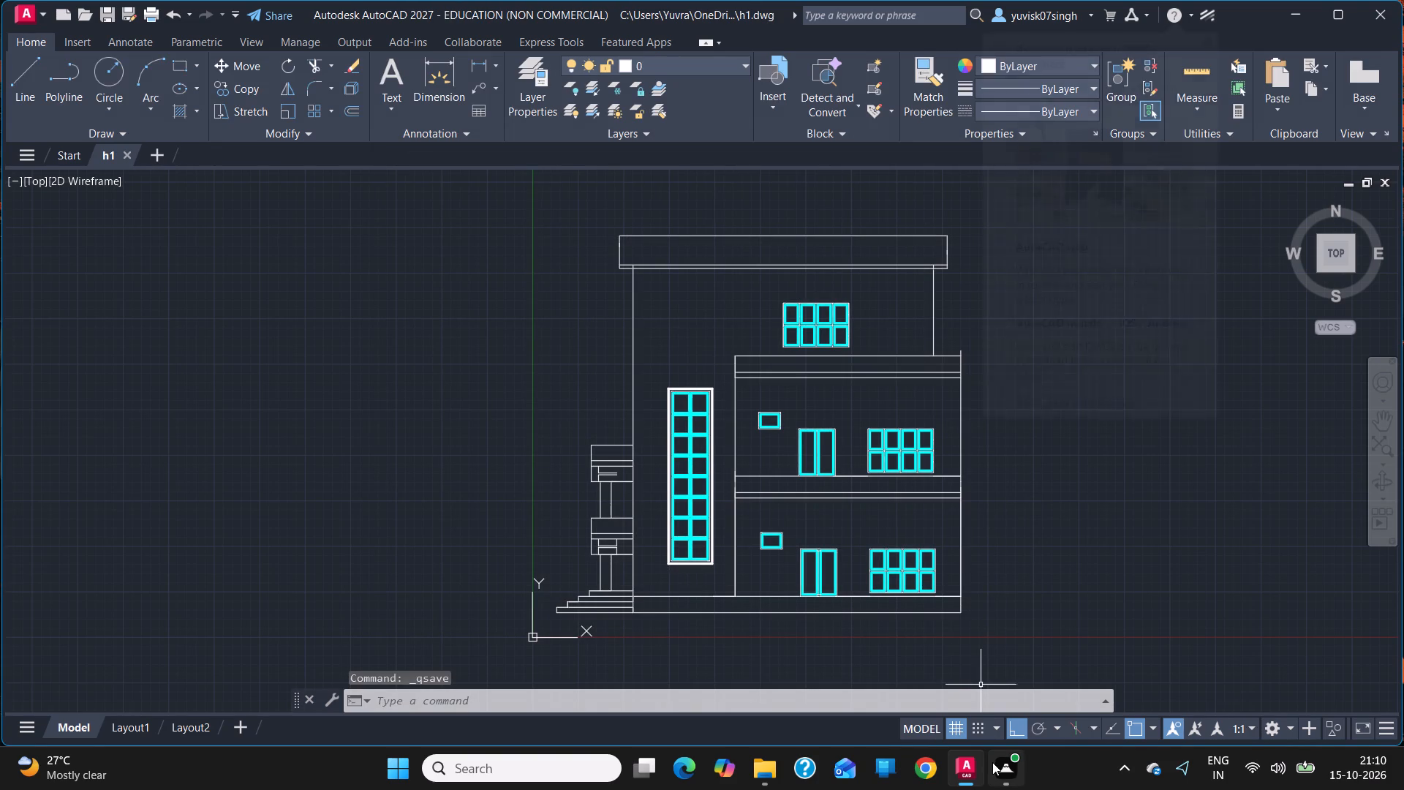